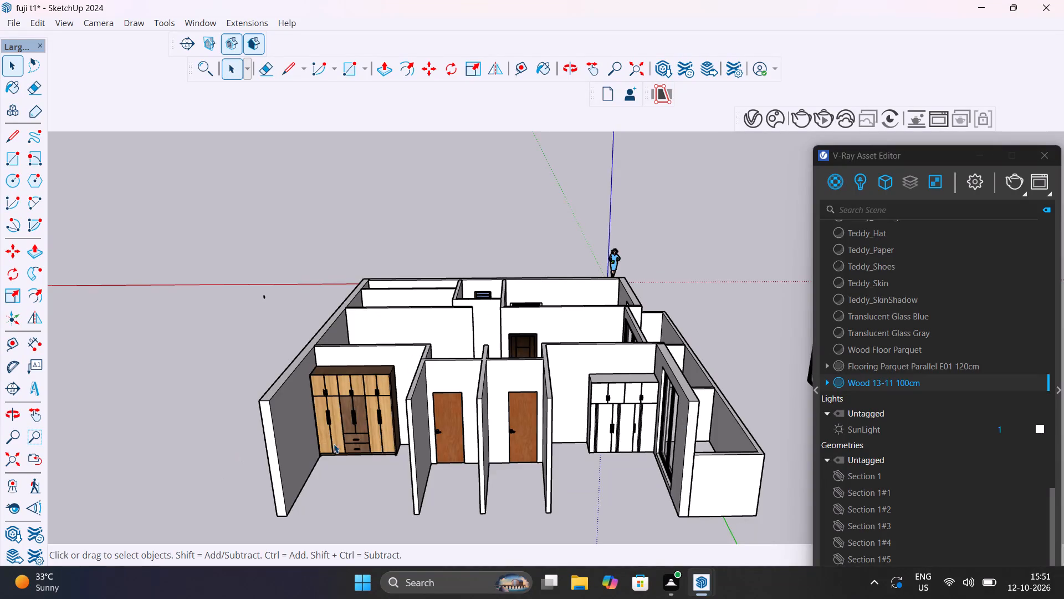
Examine the textured wardrobe's front and the untextured white wardrobe in the other bedroom.
{"action": "scroll", "coordinate": [354, 432], "scroll_direction": "up", "scroll_amount": 14}
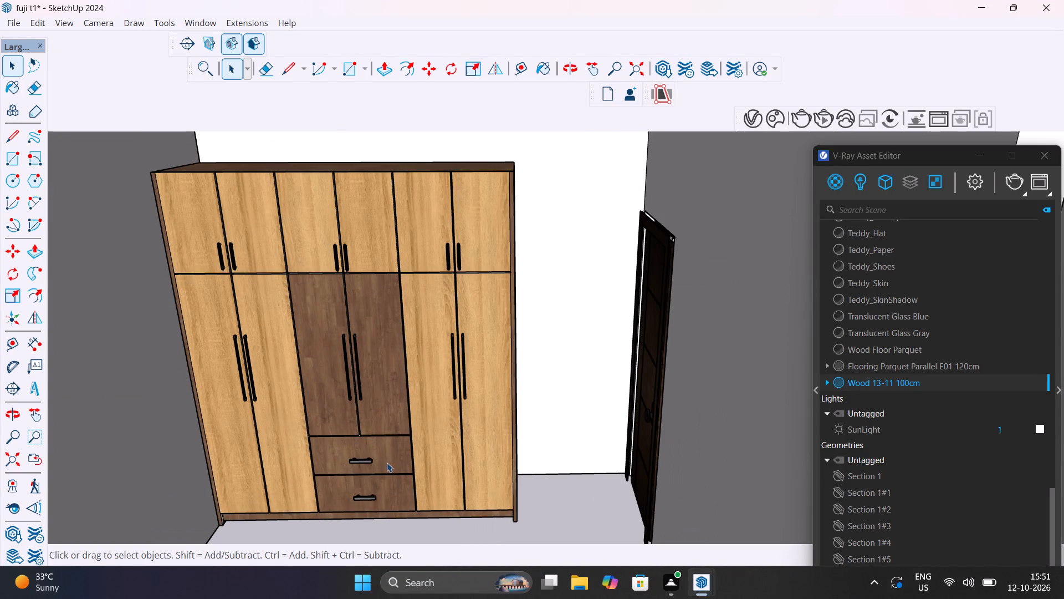
{"action": "middle_click_drag", "start_coordinate": [394, 463], "coordinate": [421, 453]}
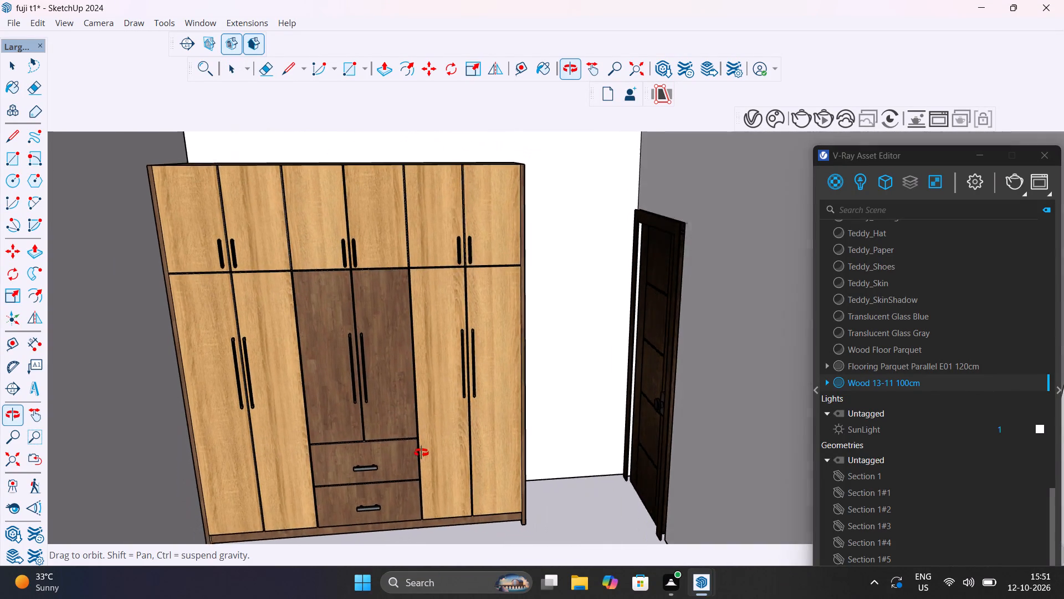
{"action": "middle_click_drag", "start_coordinate": [421, 453], "coordinate": [408, 472]}
{"action": "scroll", "coordinate": [390, 459], "scroll_direction": "down", "scroll_amount": 11}
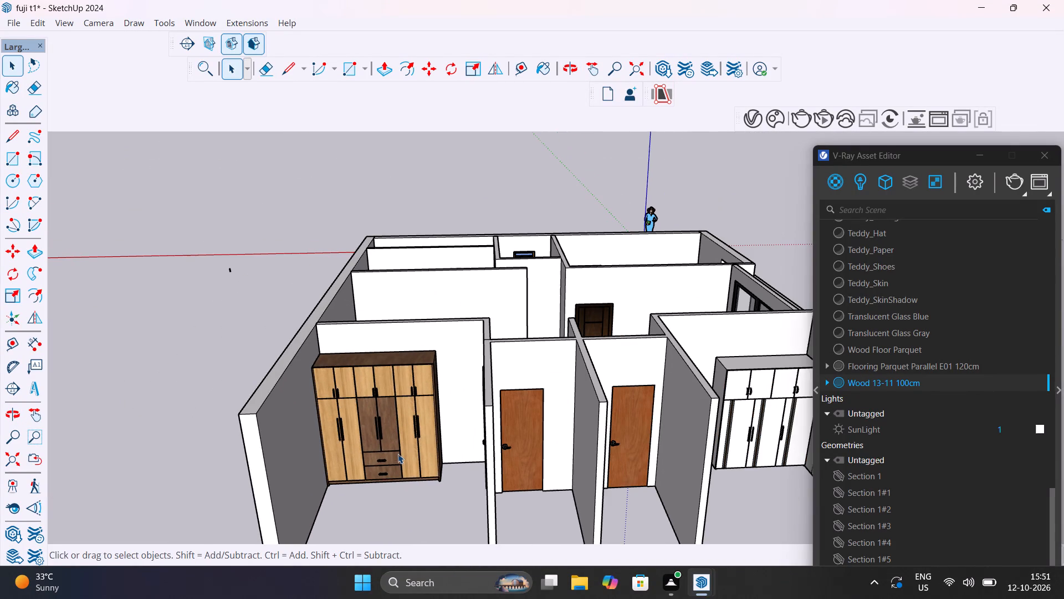
{"action": "middle_click_drag", "start_coordinate": [387, 417], "coordinate": [132, 400], "text": "shift"}
{"action": "scroll", "coordinate": [551, 366], "scroll_direction": "up", "scroll_amount": 13}
{"action": "middle_click_drag", "start_coordinate": [540, 379], "coordinate": [457, 258], "text": "shift"}
{"action": "scroll", "coordinate": [473, 280], "scroll_direction": "down", "scroll_amount": 4}
{"action": "middle_click_drag", "start_coordinate": [483, 323], "coordinate": [554, 388]}
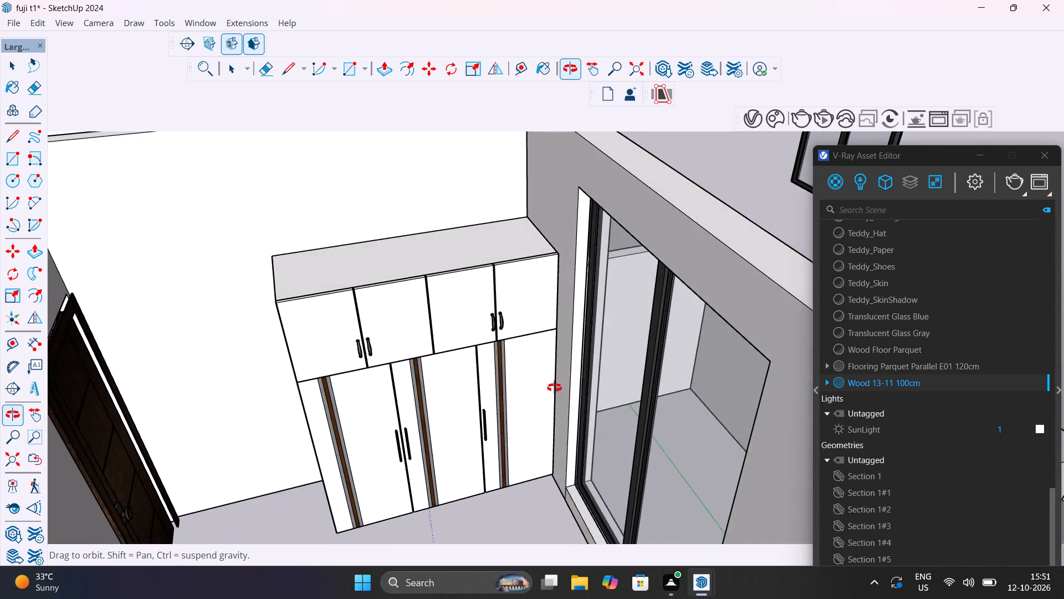
{"action": "middle_click_drag", "start_coordinate": [554, 388], "coordinate": [551, 163]}
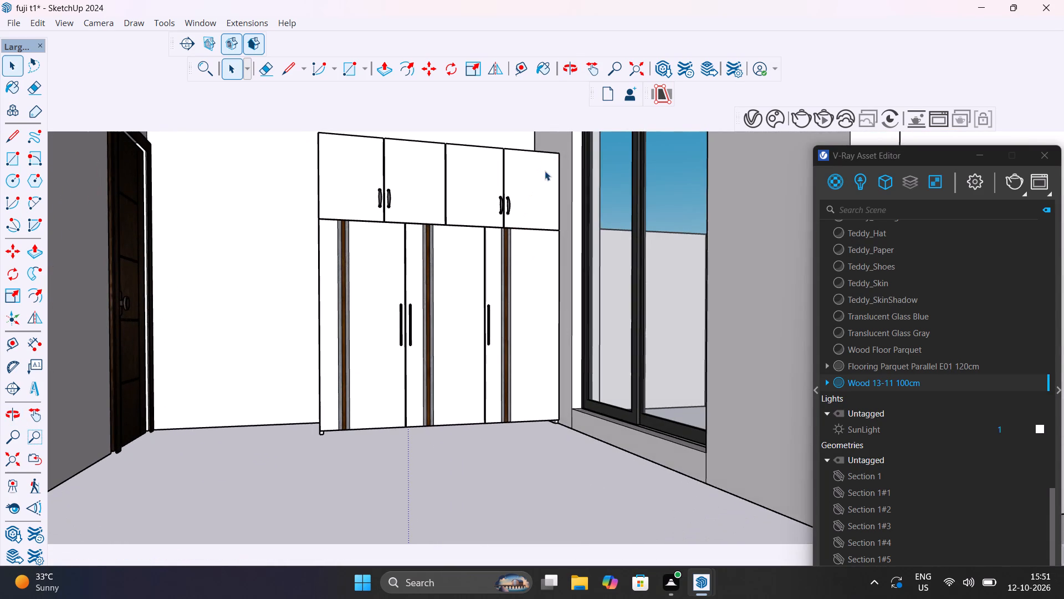
Examine the white wardrobe's lower edge, the base beneath its doors and the foot of its side panel from several angles.
{"action": "scroll", "coordinate": [384, 425], "scroll_direction": "up", "scroll_amount": 11}
{"action": "middle_click_drag", "start_coordinate": [361, 448], "coordinate": [375, 362]}
{"action": "scroll", "coordinate": [239, 352], "scroll_direction": "up", "scroll_amount": 11}
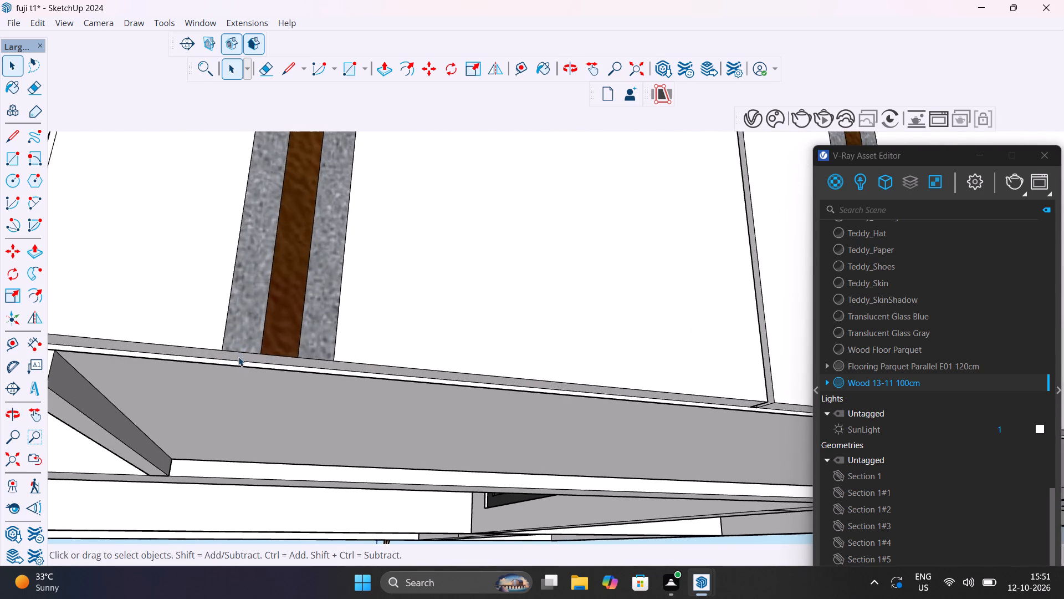
{"action": "middle_click_drag", "start_coordinate": [239, 357], "coordinate": [571, 438]}
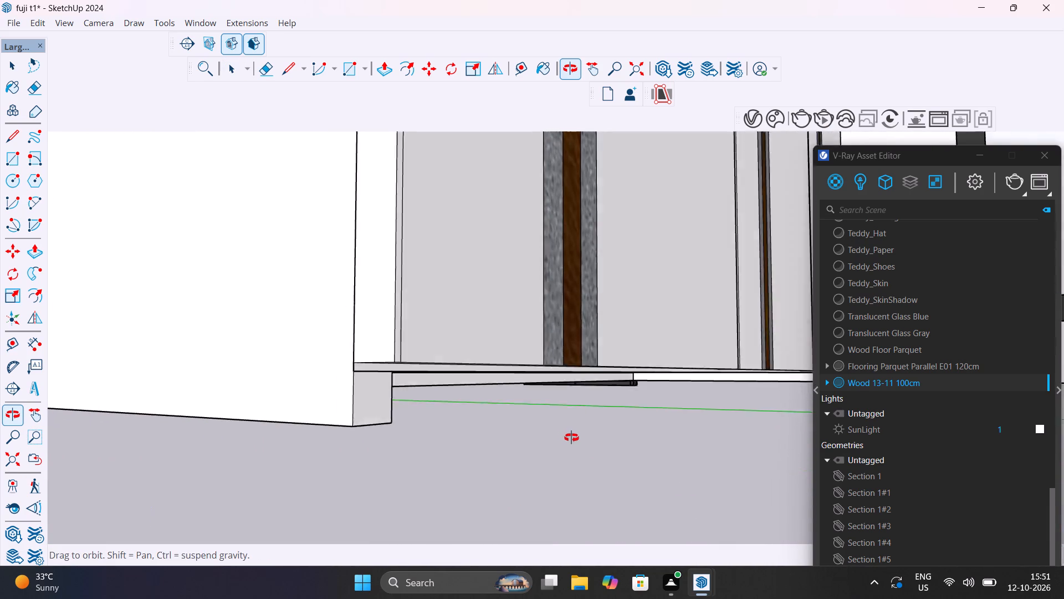
{"action": "middle_click_drag", "start_coordinate": [571, 438], "coordinate": [426, 405]}
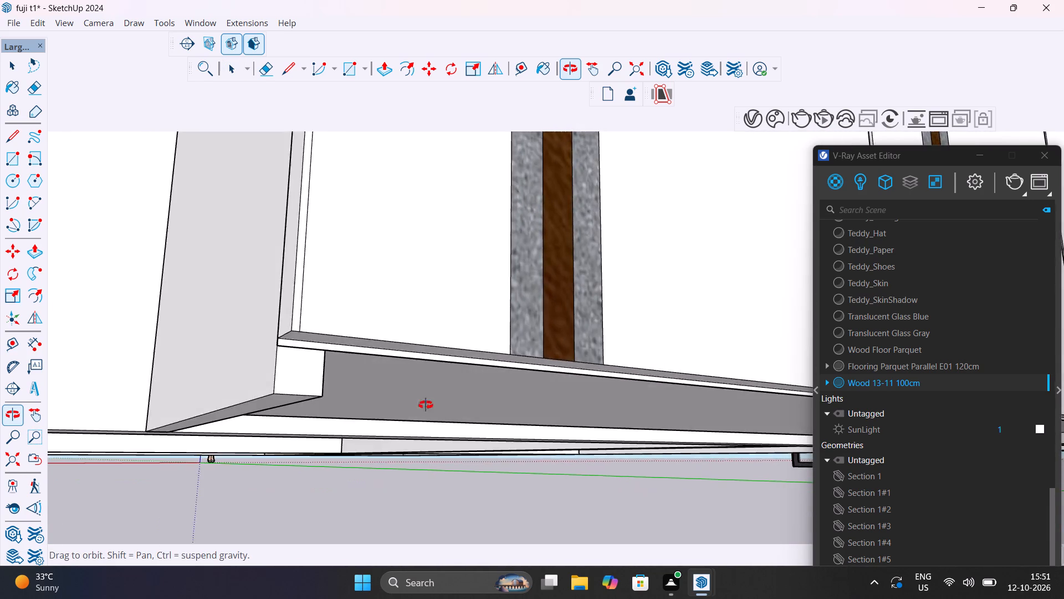
{"action": "middle_click_drag", "start_coordinate": [426, 405], "coordinate": [305, 400]}
{"action": "scroll", "coordinate": [295, 355], "scroll_direction": "up", "scroll_amount": 13}
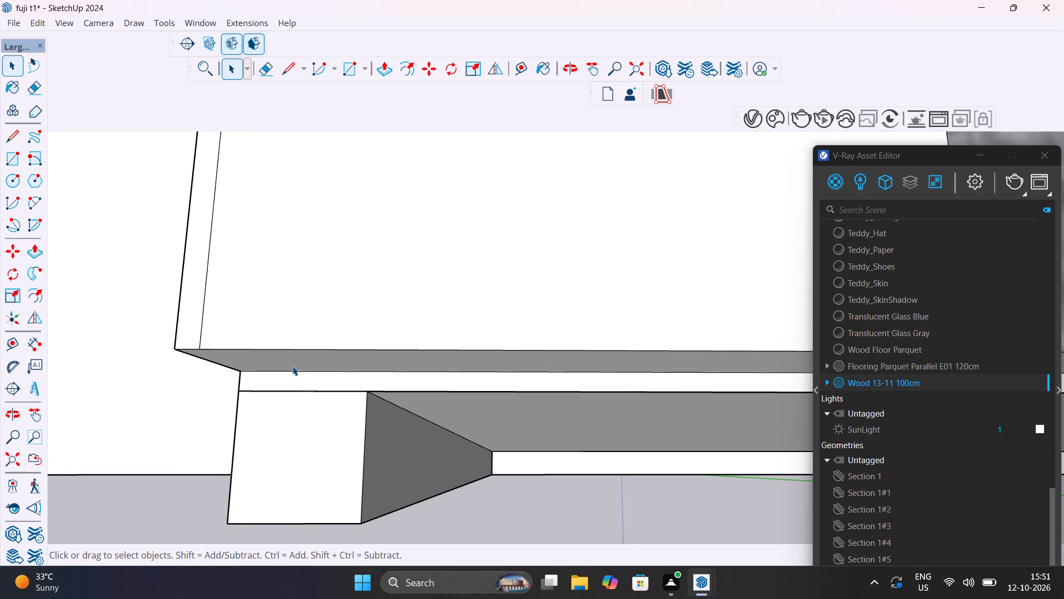
{"action": "middle_click_drag", "start_coordinate": [393, 404], "coordinate": [446, 433]}
{"action": "scroll", "coordinate": [452, 444], "scroll_direction": "down", "scroll_amount": 7}
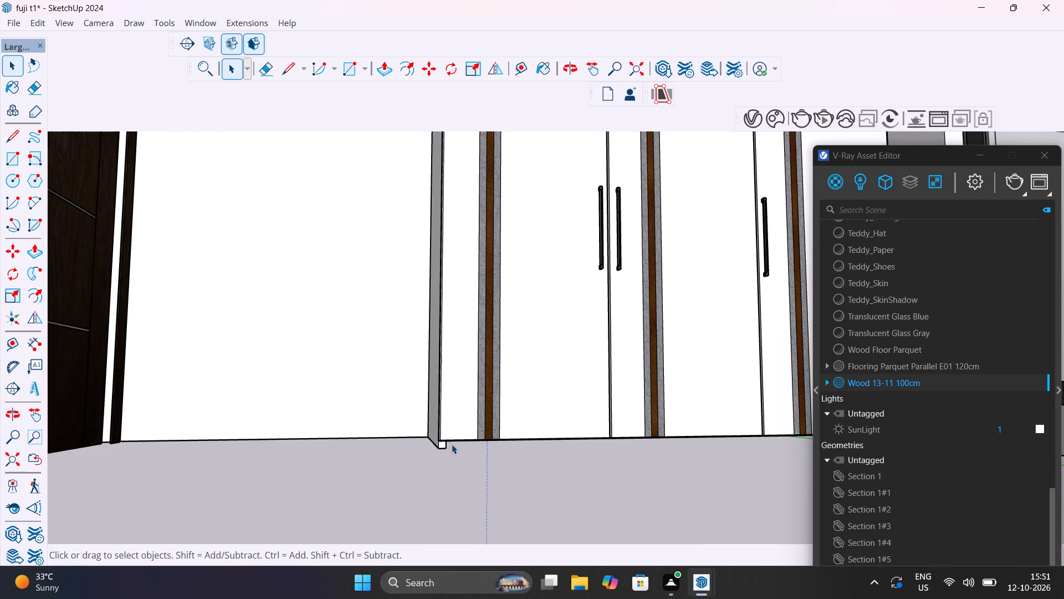
{"action": "scroll", "coordinate": [452, 444], "scroll_direction": "down", "scroll_amount": 6}
{"action": "scroll", "coordinate": [453, 447], "scroll_direction": "up", "scroll_amount": 1}
{"action": "middle_click_drag", "start_coordinate": [453, 447], "coordinate": [494, 452]}
{"action": "scroll", "coordinate": [492, 451], "scroll_direction": "up", "scroll_amount": 7}
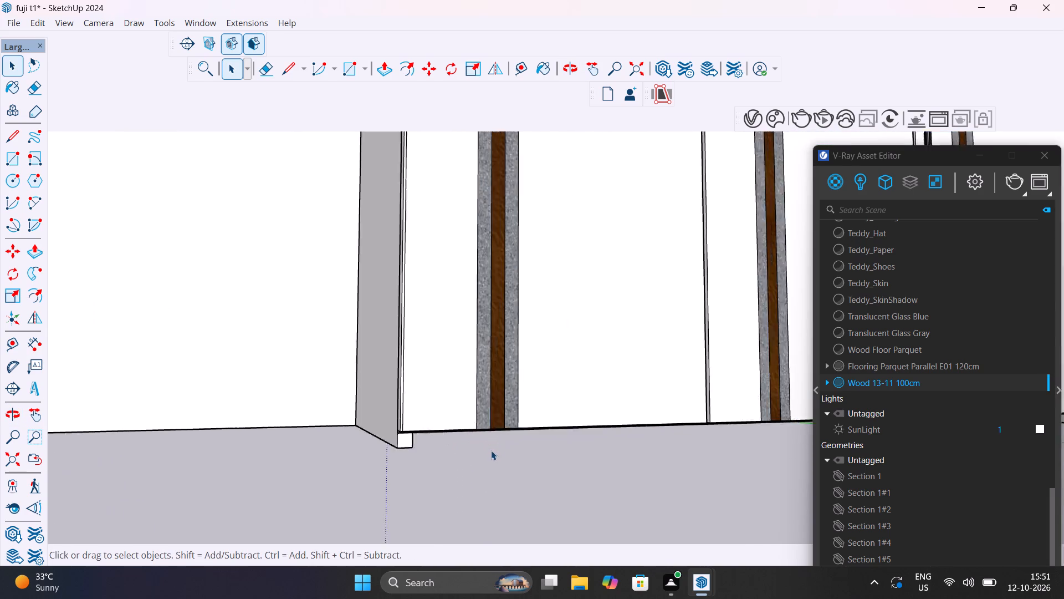
{"action": "scroll", "coordinate": [491, 450], "scroll_direction": "up", "scroll_amount": 5}
{"action": "middle_click_drag", "start_coordinate": [497, 453], "coordinate": [791, 455]}
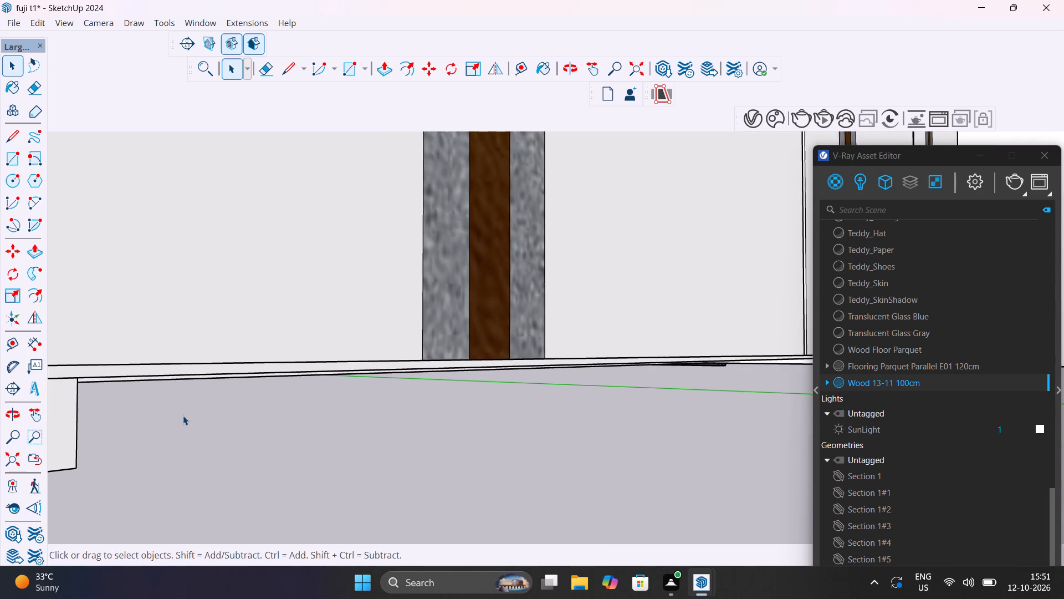
{"action": "scroll", "coordinate": [181, 409], "scroll_direction": "down", "scroll_amount": 5}
{"action": "middle_click_drag", "start_coordinate": [233, 424], "coordinate": [303, 430]}
{"action": "scroll", "coordinate": [257, 432], "scroll_direction": "up", "scroll_amount": 7}
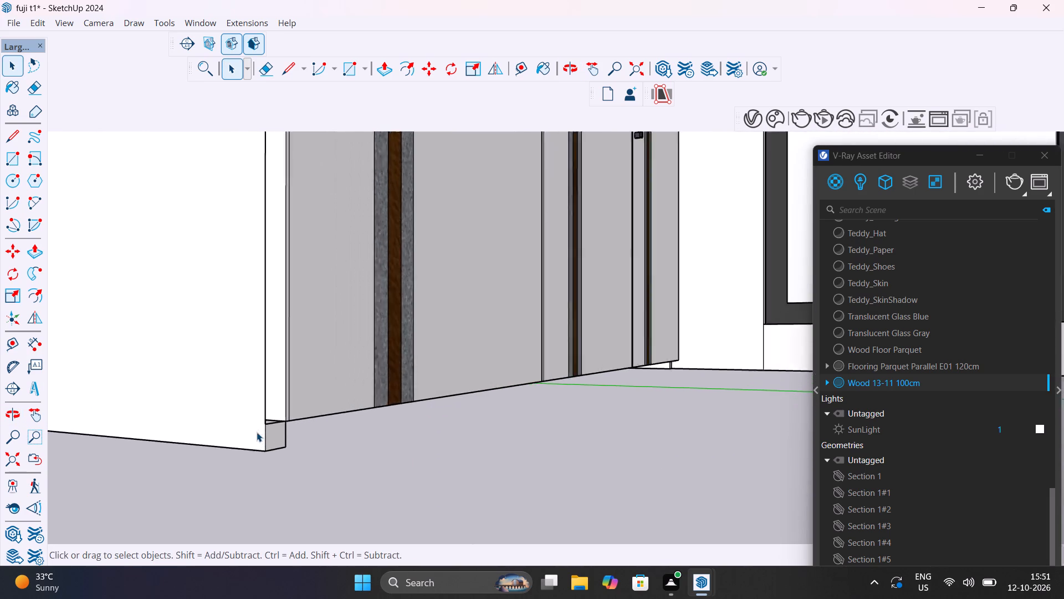
{"action": "scroll", "coordinate": [257, 432], "scroll_direction": "up", "scroll_amount": 7}
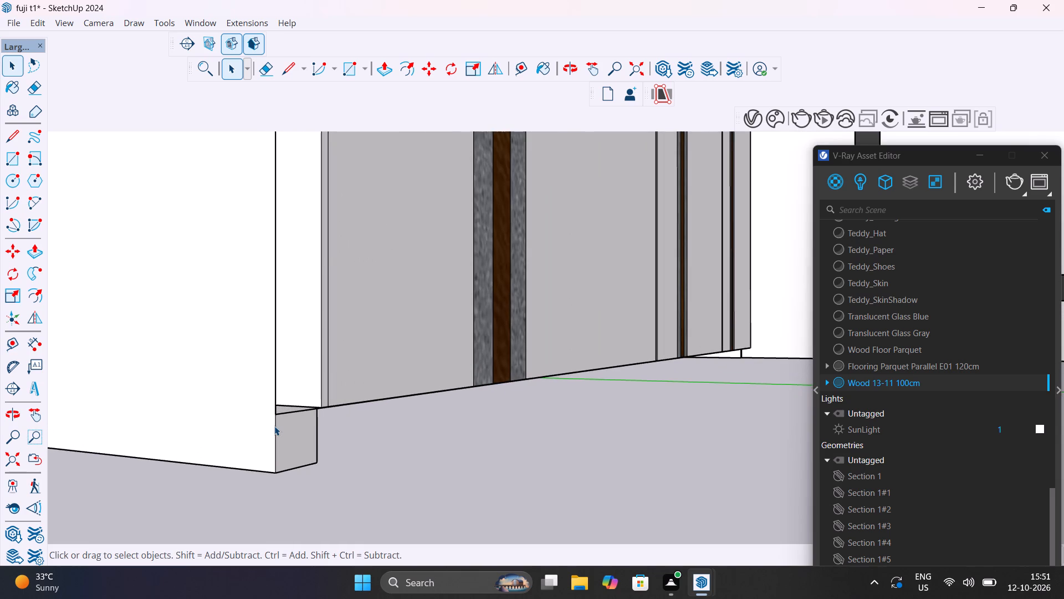
{"action": "middle_click_drag", "start_coordinate": [346, 436], "coordinate": [145, 312]}
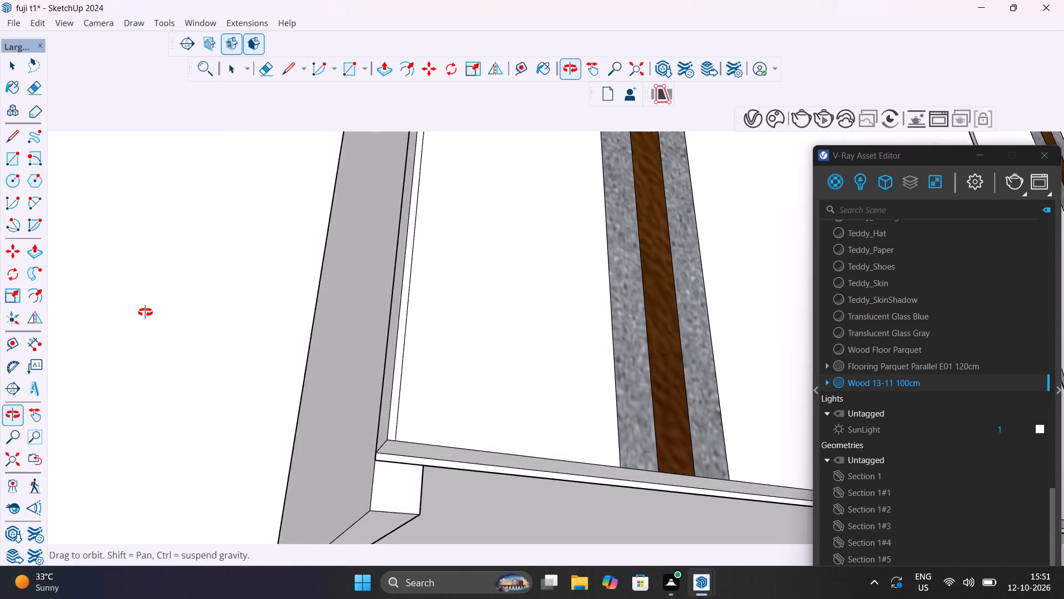
{"action": "middle_click_drag", "start_coordinate": [145, 312], "coordinate": [151, 380]}
{"action": "scroll", "coordinate": [236, 403], "scroll_direction": "down", "scroll_amount": 15}
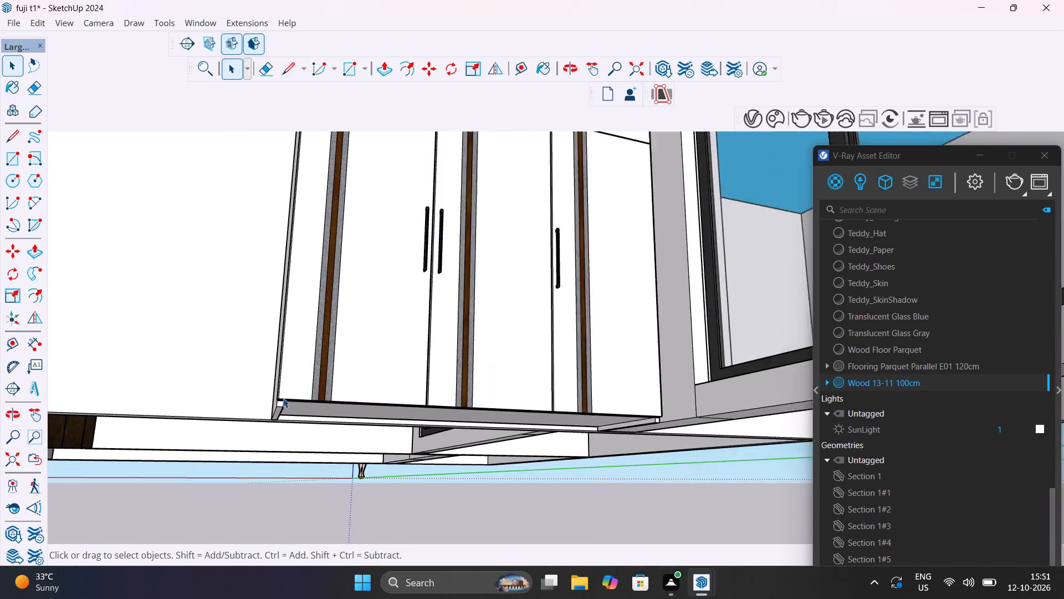
{"action": "scroll", "coordinate": [283, 398], "scroll_direction": "down", "scroll_amount": 2}
{"action": "middle_click_drag", "start_coordinate": [308, 400], "coordinate": [287, 493]}
{"action": "scroll", "coordinate": [330, 420], "scroll_direction": "down", "scroll_amount": 5}
{"action": "middle_click_drag", "start_coordinate": [354, 428], "coordinate": [247, 457]}
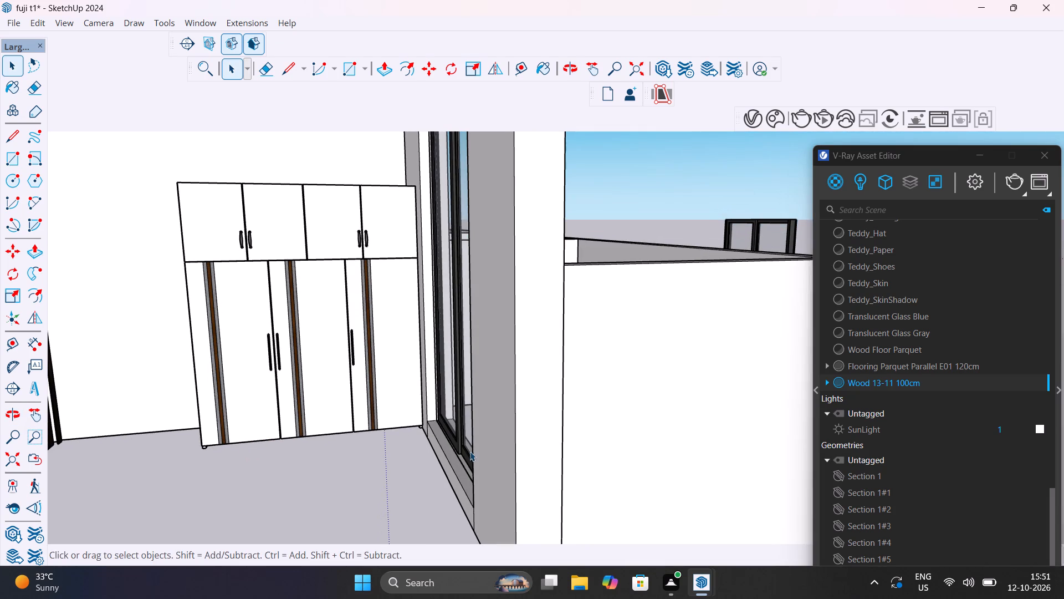
Open the Chaos Cosmos Browser clear of the white wardrobe and browse its online wood materials.
{"action": "left_click", "coordinate": [784, 121]}
{"action": "left_click_drag", "start_coordinate": [246, 8], "coordinate": [622, 115]}
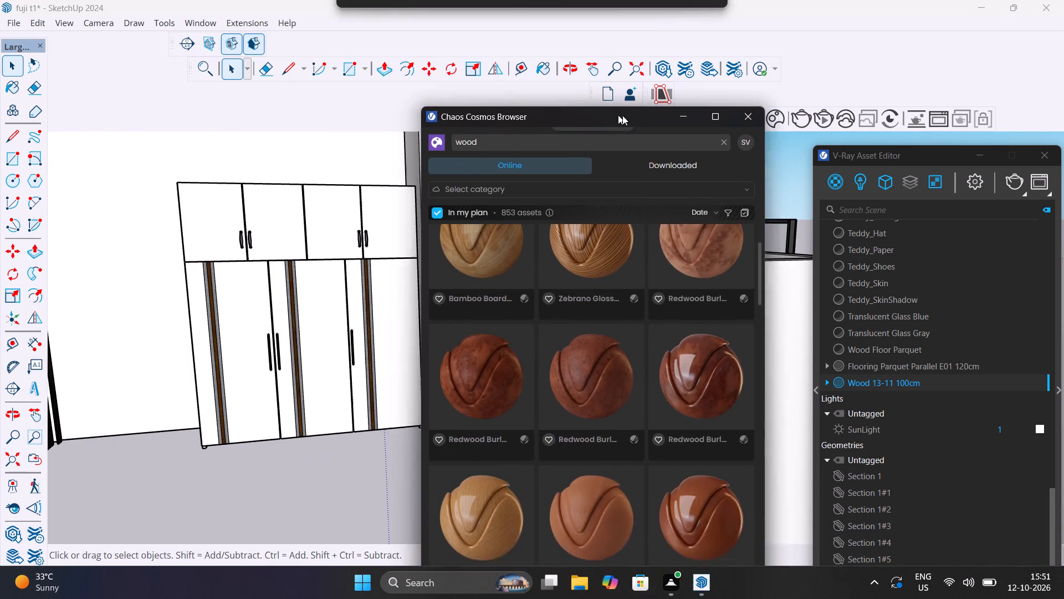
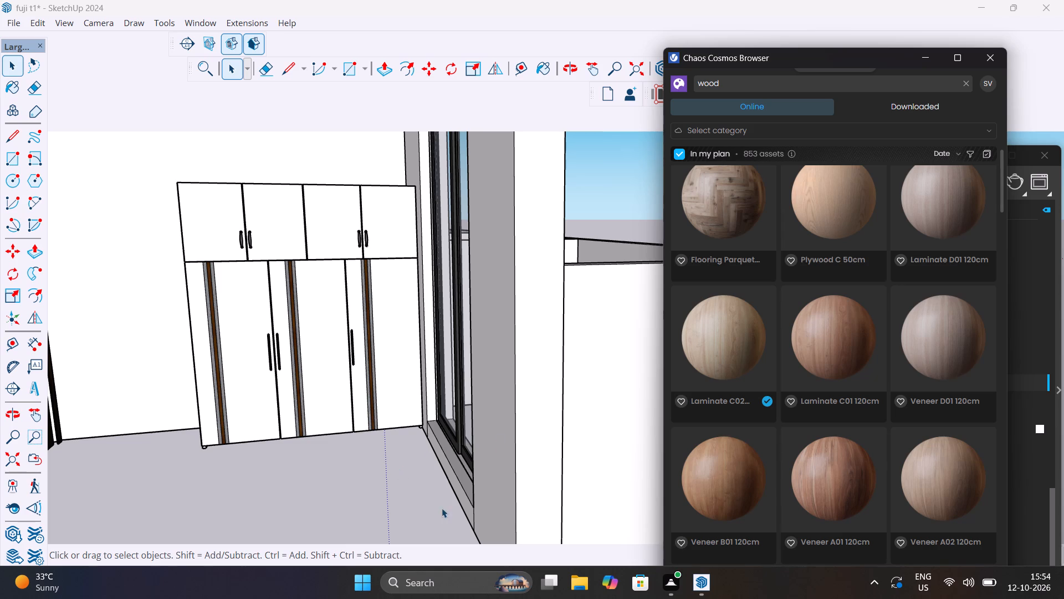
Examine the white wardrobe in the other bedroom from close up and from above, returning via the whole-apartment view.
{"action": "scroll", "coordinate": [310, 308], "scroll_direction": "up", "scroll_amount": 7}
{"action": "middle_click_drag", "start_coordinate": [301, 339], "coordinate": [597, 379]}
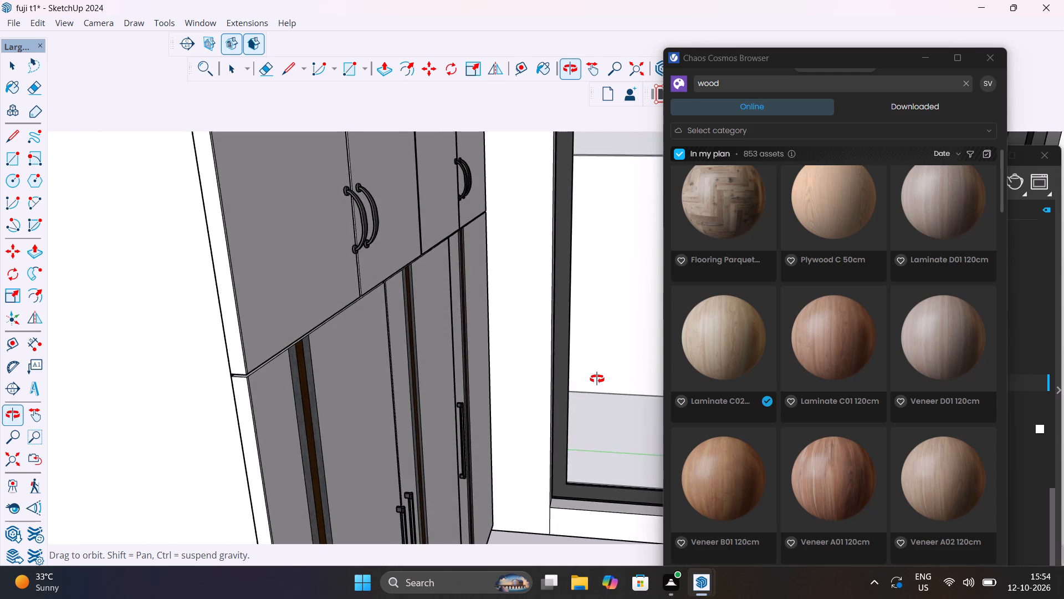
{"action": "middle_click_drag", "start_coordinate": [597, 379], "coordinate": [464, 404]}
{"action": "scroll", "coordinate": [464, 404], "scroll_direction": "up", "scroll_amount": 1}
{"action": "scroll", "coordinate": [467, 404], "scroll_direction": "down", "scroll_amount": 8}
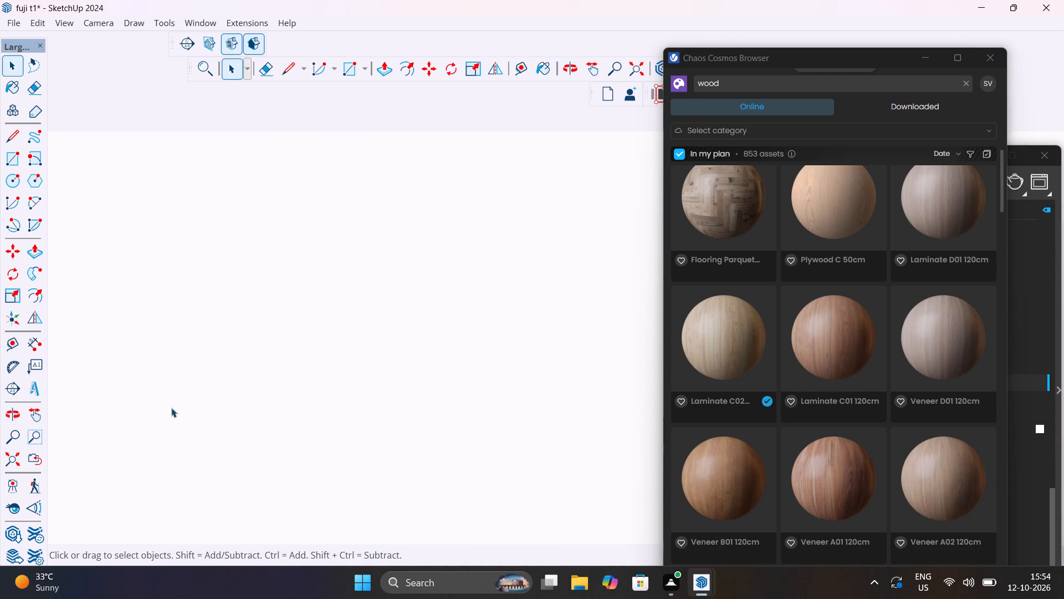
{"action": "left_click", "coordinate": [12, 463]}
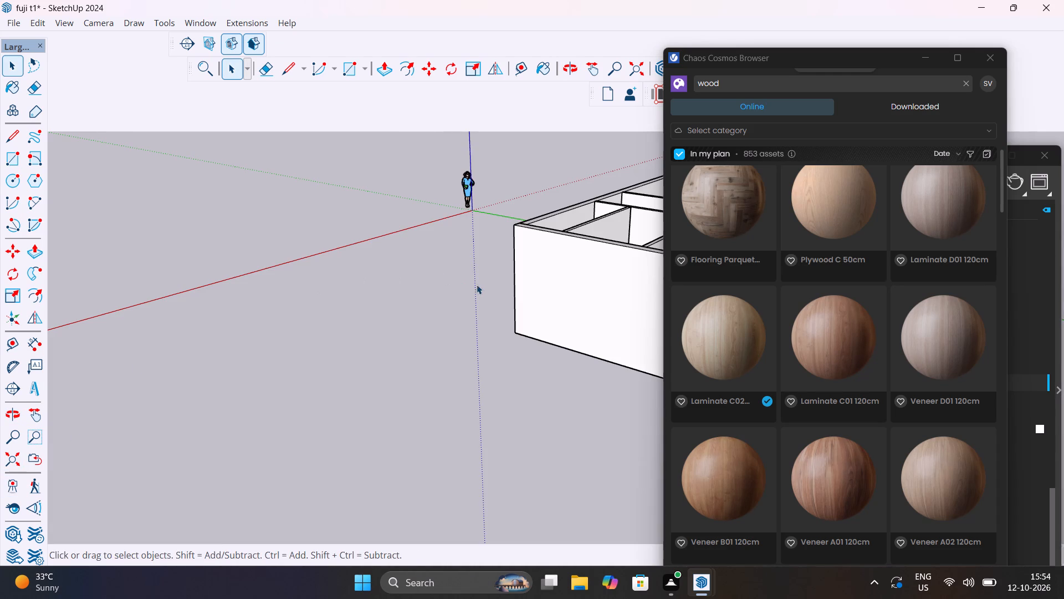
{"action": "middle_click_drag", "start_coordinate": [482, 295], "coordinate": [140, 418], "text": "shift"}
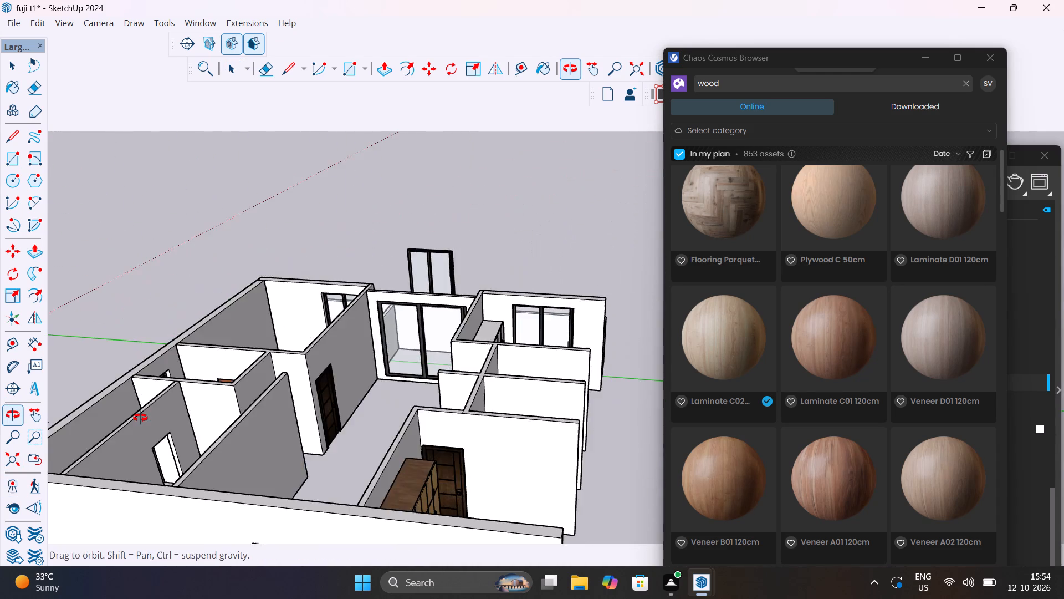
{"action": "middle_click_drag", "start_coordinate": [140, 418], "coordinate": [0, 414], "text": "shift"}
{"action": "scroll", "coordinate": [538, 332], "scroll_direction": "up", "scroll_amount": 5}
{"action": "middle_click_drag", "start_coordinate": [513, 389], "coordinate": [352, 407]}
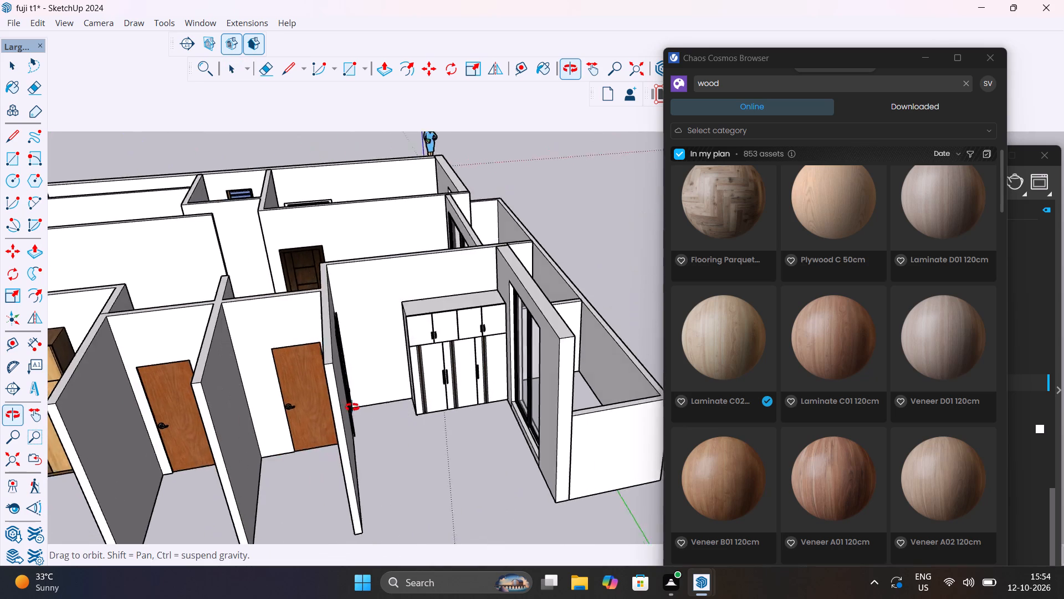
{"action": "middle_click_drag", "start_coordinate": [352, 407], "coordinate": [349, 412]}
{"action": "scroll", "coordinate": [465, 324], "scroll_direction": "up", "scroll_amount": 10}
{"action": "scroll", "coordinate": [811, 276], "scroll_direction": "up", "scroll_amount": 7}
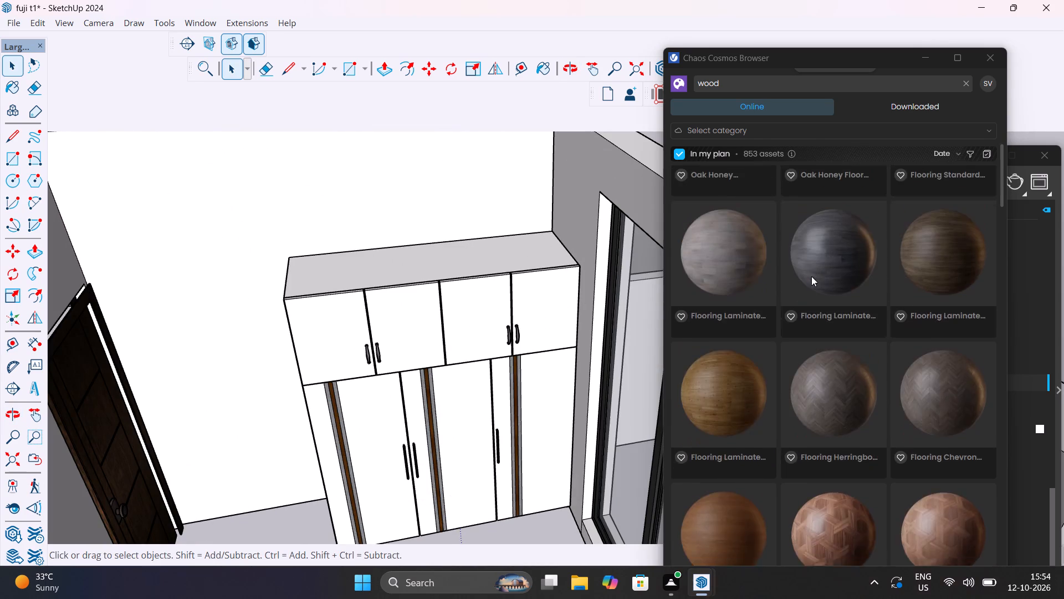
Browse the online Chaos Cosmos wood materials for a finish for the white wardrobe's doors.
{"action": "scroll", "coordinate": [811, 276], "scroll_direction": "up", "scroll_amount": 20}
{"action": "scroll", "coordinate": [811, 276], "scroll_direction": "up", "scroll_amount": 6}
{"action": "scroll", "coordinate": [811, 276], "scroll_direction": "down", "scroll_amount": 14}
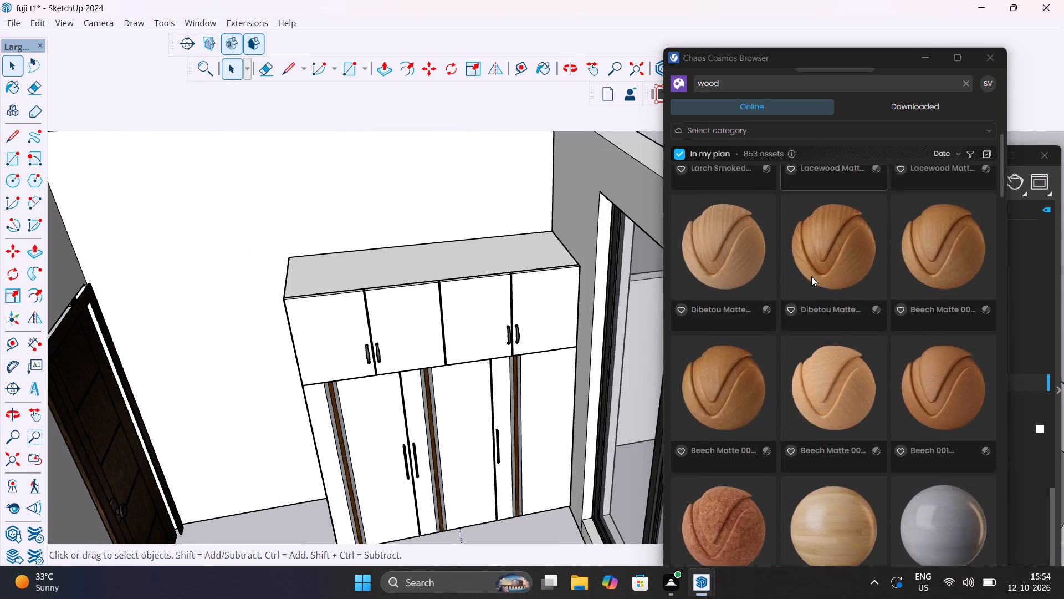
{"action": "scroll", "coordinate": [811, 276], "scroll_direction": "down", "scroll_amount": 20}
{"action": "scroll", "coordinate": [811, 276], "scroll_direction": "down", "scroll_amount": 20}
{"action": "scroll", "coordinate": [811, 276], "scroll_direction": "down", "scroll_amount": 8}
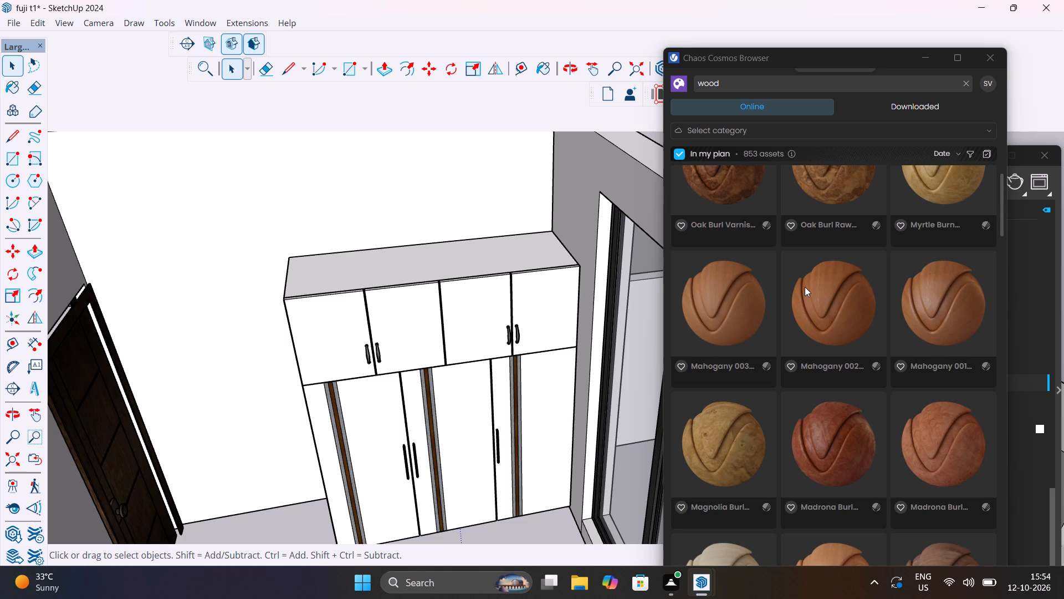
{"action": "scroll", "coordinate": [805, 287], "scroll_direction": "down", "scroll_amount": 13}
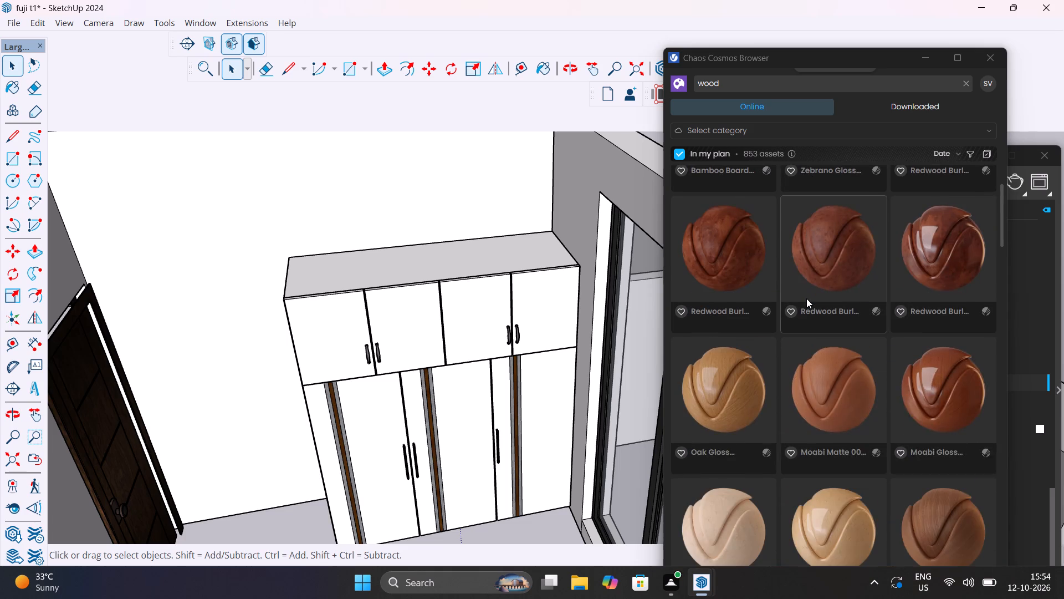
{"action": "scroll", "coordinate": [806, 298], "scroll_direction": "down", "scroll_amount": 4}
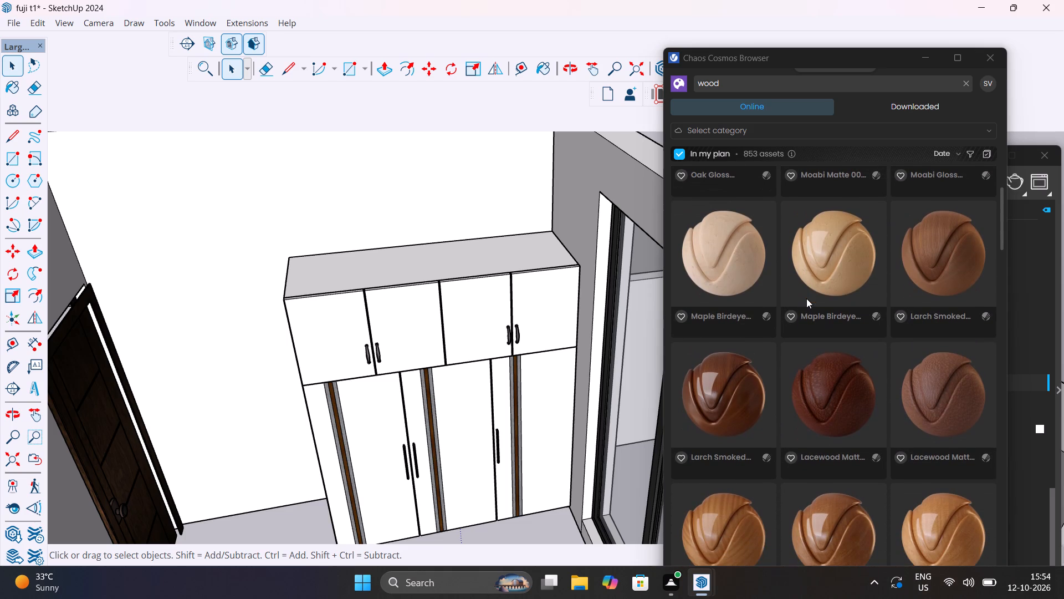
{"action": "scroll", "coordinate": [806, 298], "scroll_direction": "down", "scroll_amount": 12}
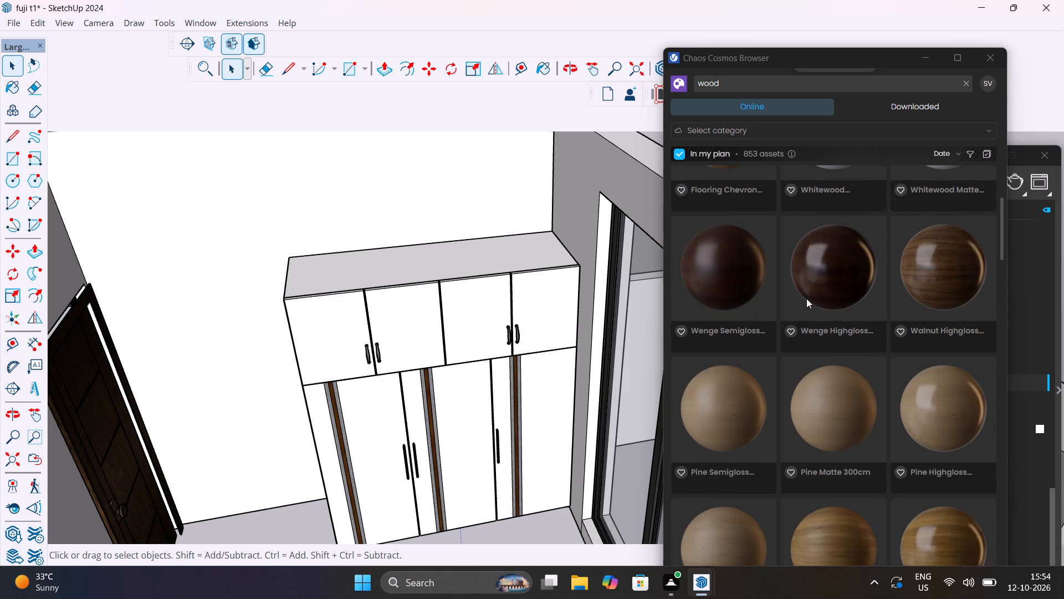
{"action": "scroll", "coordinate": [806, 298], "scroll_direction": "down", "scroll_amount": 12}
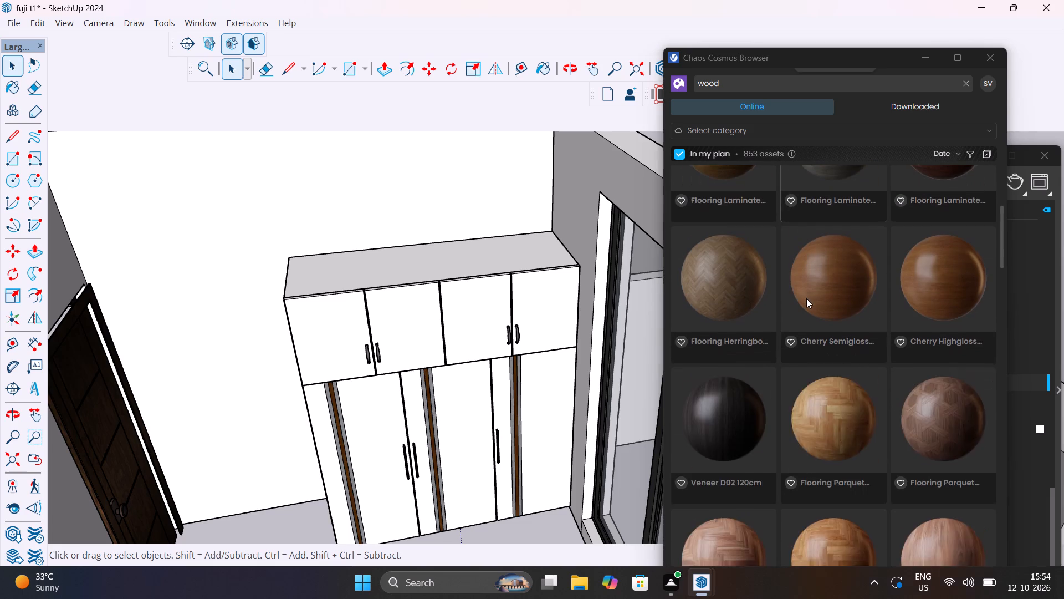
{"action": "scroll", "coordinate": [806, 298], "scroll_direction": "down", "scroll_amount": 13}
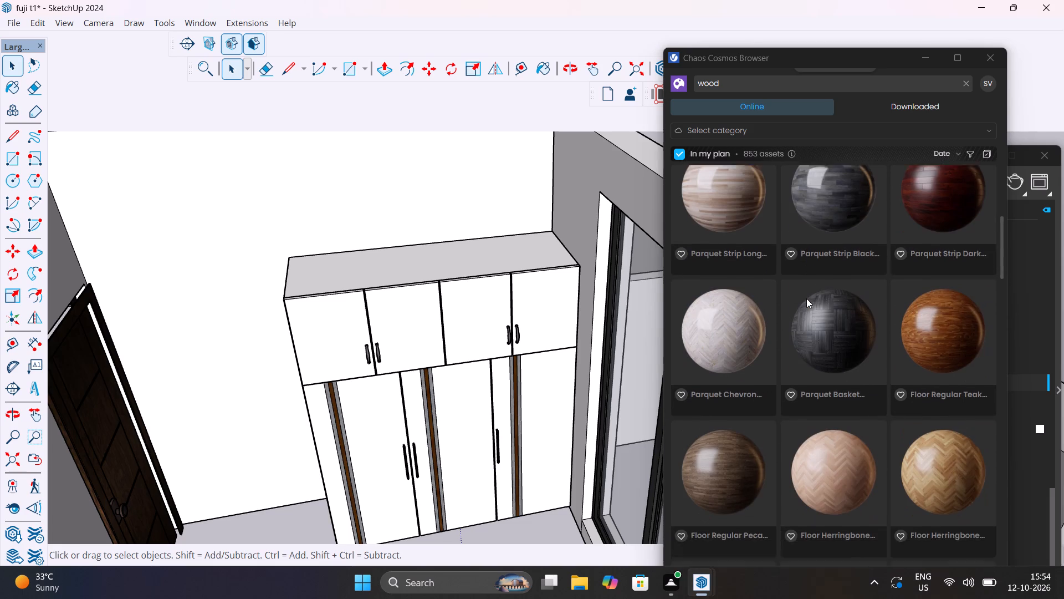
{"action": "scroll", "coordinate": [806, 298], "scroll_direction": "down", "scroll_amount": 5}
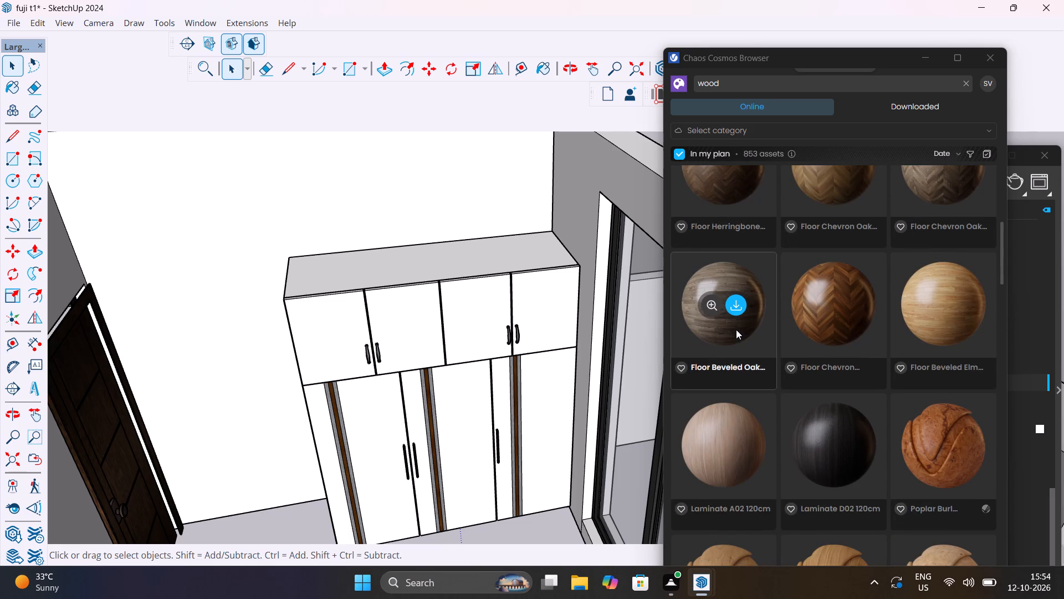
{"action": "scroll", "coordinate": [753, 369], "scroll_direction": "down", "scroll_amount": 4}
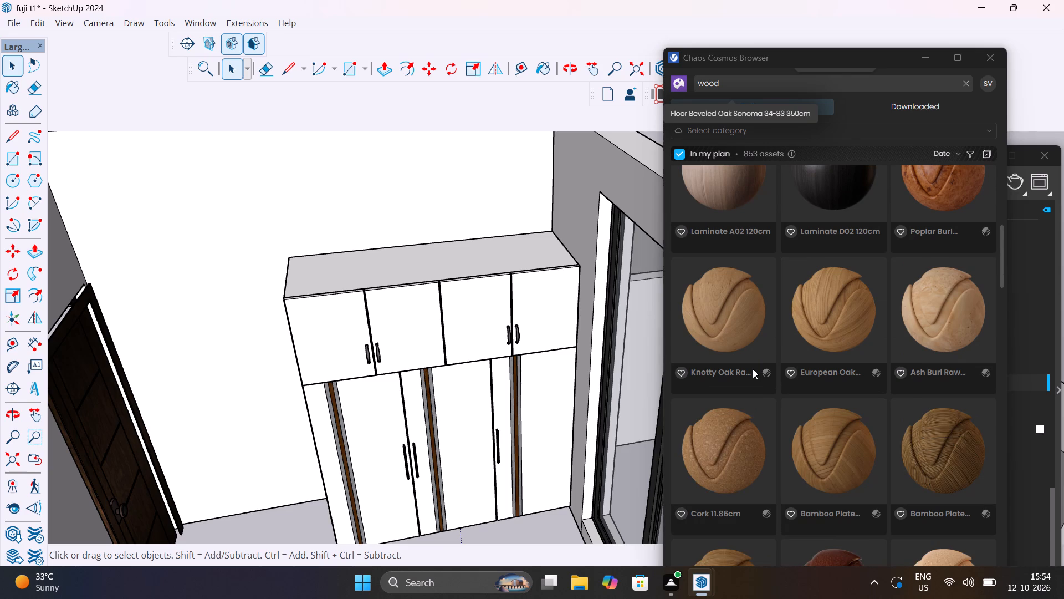
{"action": "scroll", "coordinate": [753, 369], "scroll_direction": "up", "scroll_amount": 9}
Search Chaos Cosmos for "wood" again and download the Wood Planks A02 100cm material.
{"action": "left_click", "coordinate": [741, 83]}
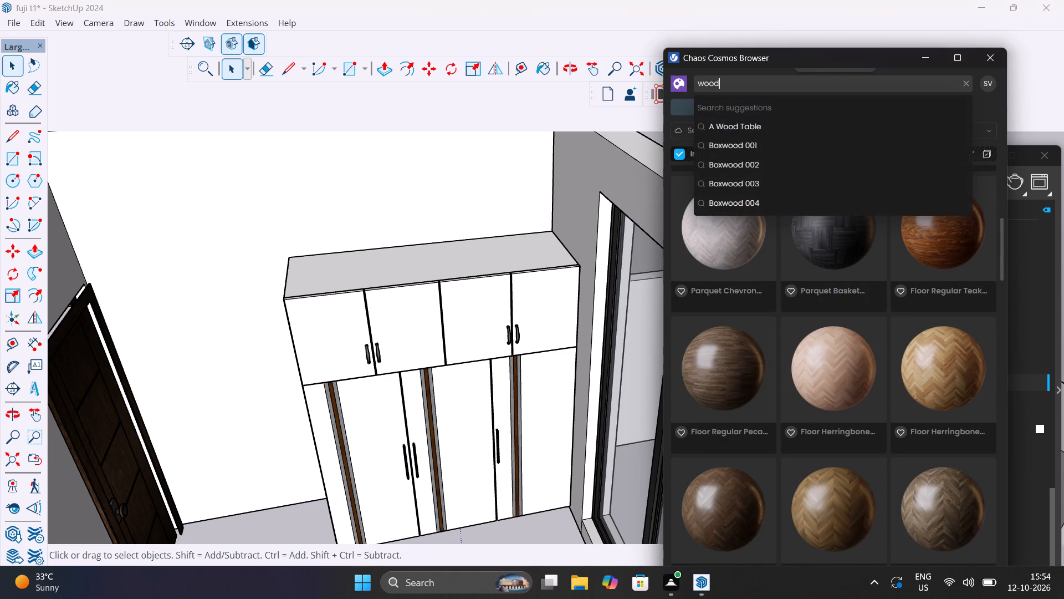
{"action": "key", "text": "BackSpace"}
{"action": "key", "text": "BackSpace"}
{"action": "key", "text": "BackSpace"}
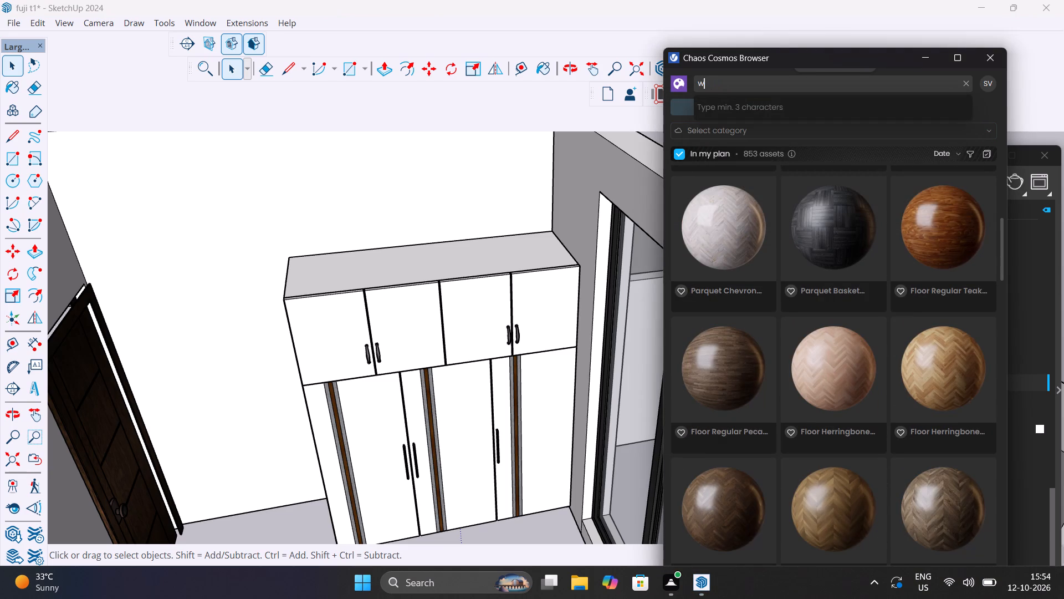
{"action": "key", "text": "BackSpace"}
{"action": "key", "text": "BackSpace"}
{"action": "key", "text": "BackSpace"}
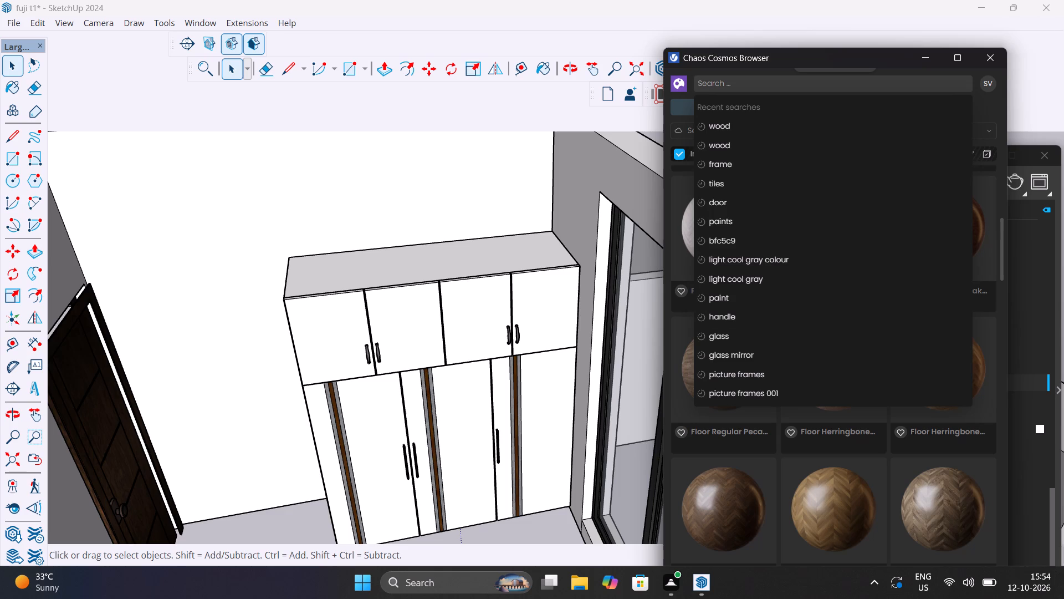
{"action": "type", "text": "wood"}
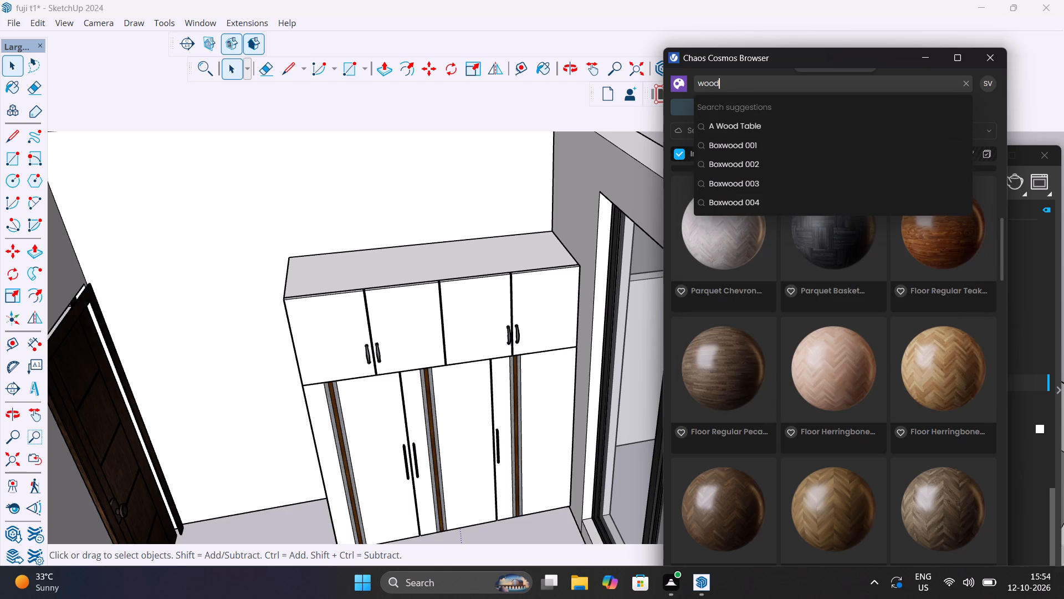
{"action": "key", "text": "Return"}
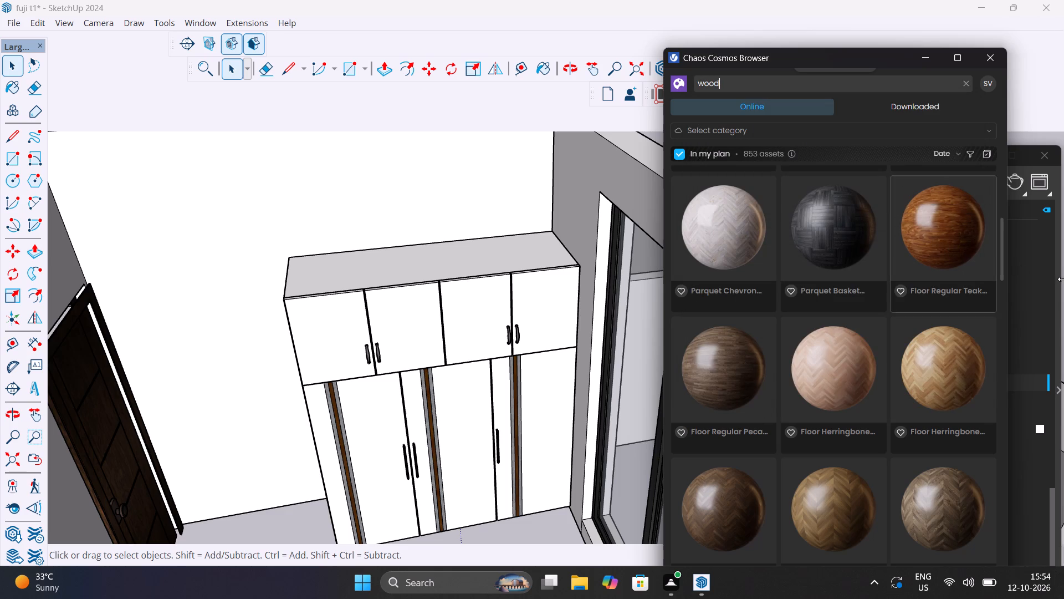
{"action": "left_click_drag", "start_coordinate": [1000, 248], "coordinate": [1007, 133]}
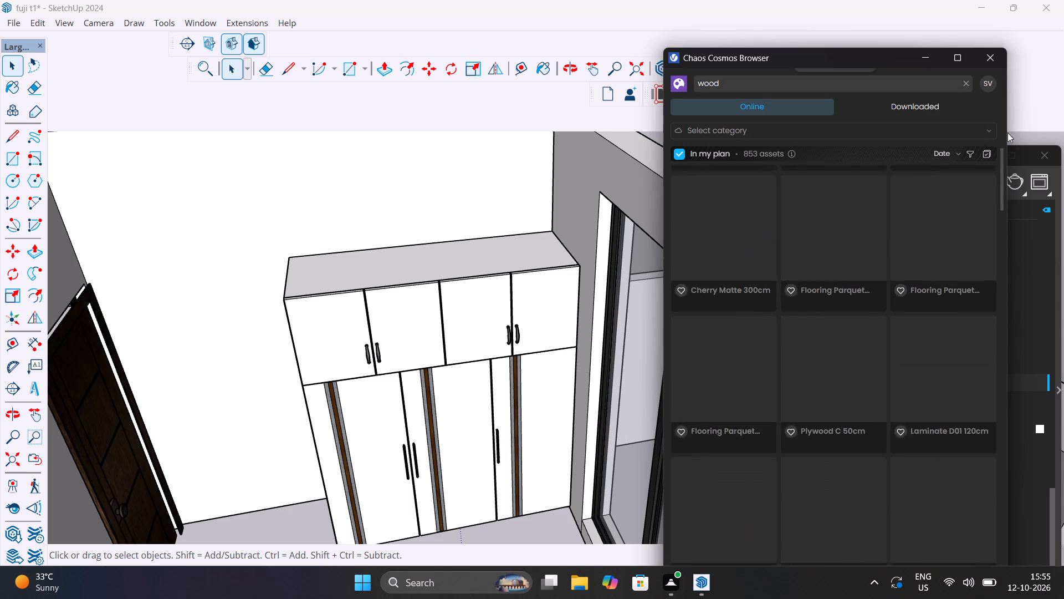
{"action": "left_click_drag", "start_coordinate": [1007, 133], "coordinate": [1023, 64]}
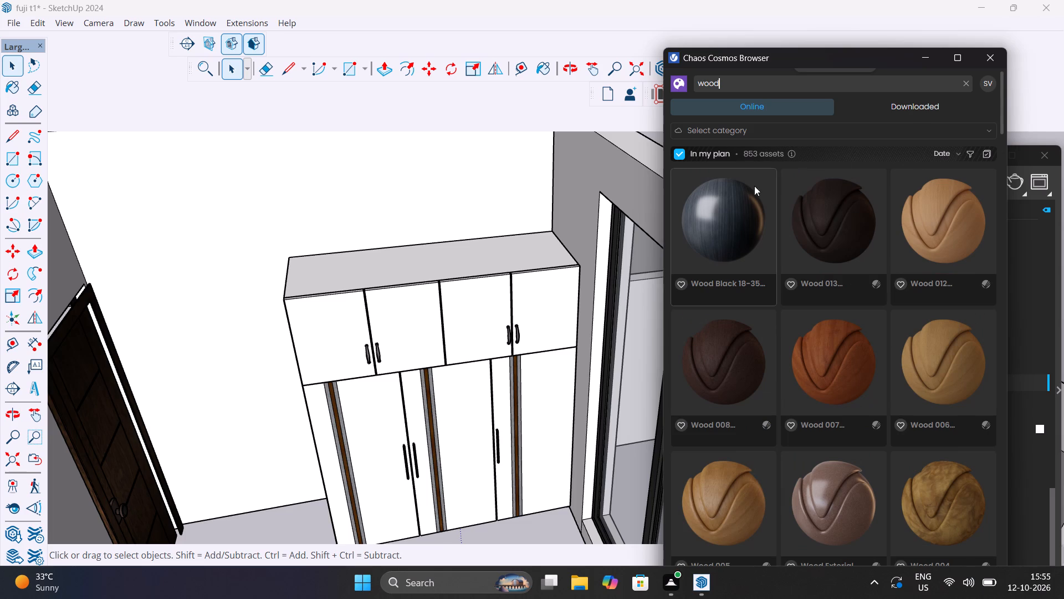
{"action": "scroll", "coordinate": [747, 225], "scroll_direction": "up", "scroll_amount": 6}
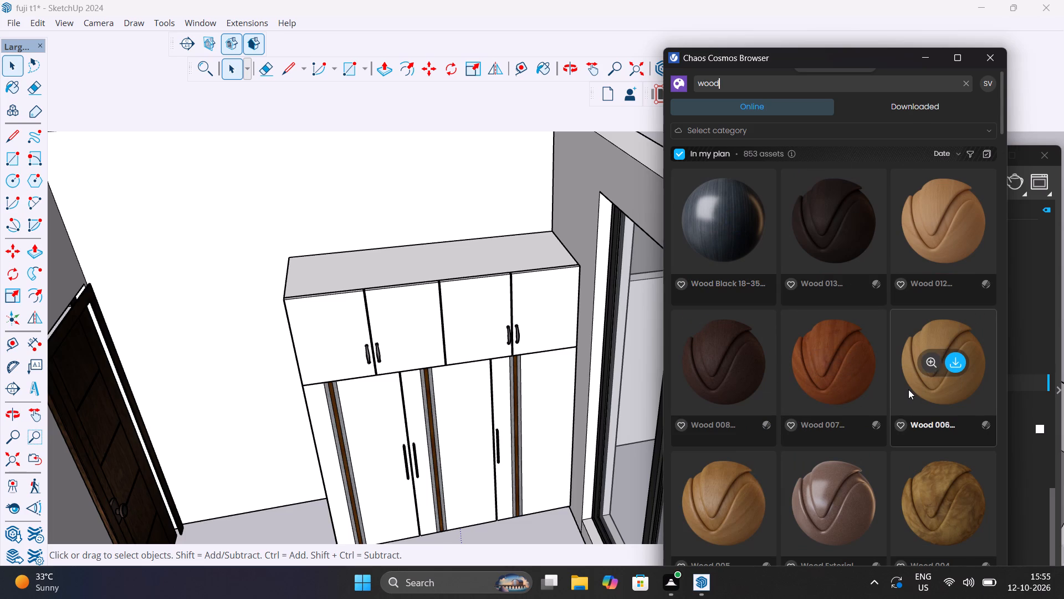
{"action": "scroll", "coordinate": [860, 481], "scroll_direction": "down", "scroll_amount": 1}
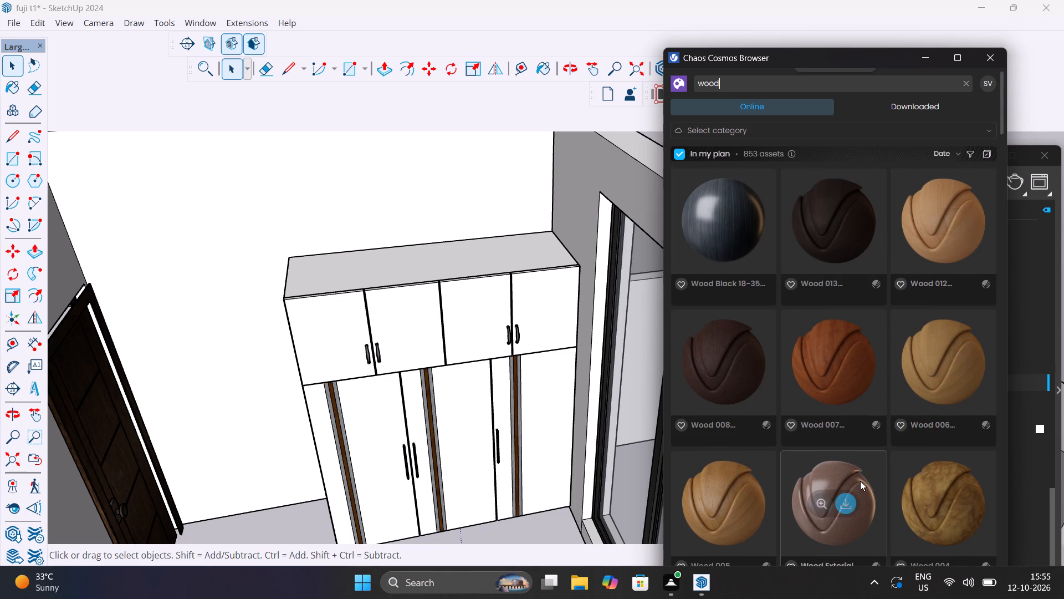
{"action": "scroll", "coordinate": [860, 481], "scroll_direction": "down", "scroll_amount": 2}
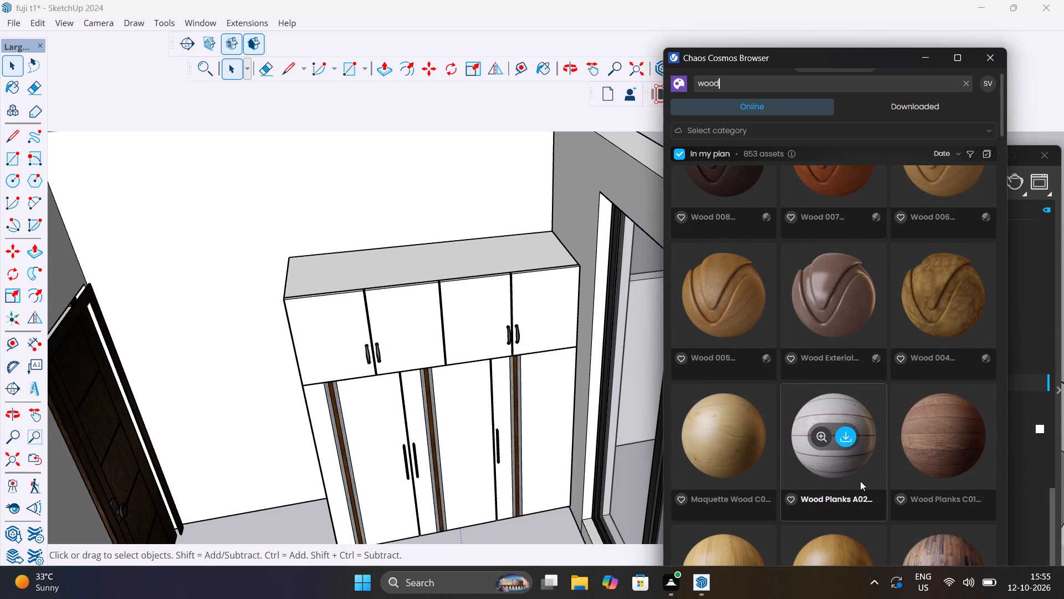
{"action": "left_click", "coordinate": [844, 434]}
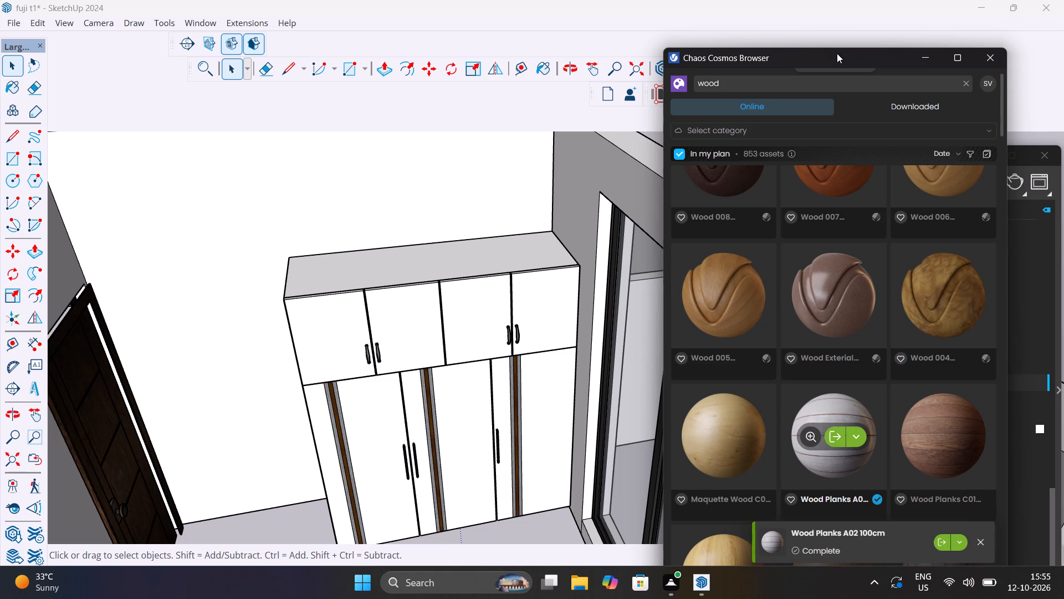
Move the Cosmos browser clear of the wardrobe and the V-Ray Asset Editor, and import Wood Planks A02 100cm into the scene.
{"action": "left_click_drag", "start_coordinate": [837, 53], "coordinate": [117, 194]}
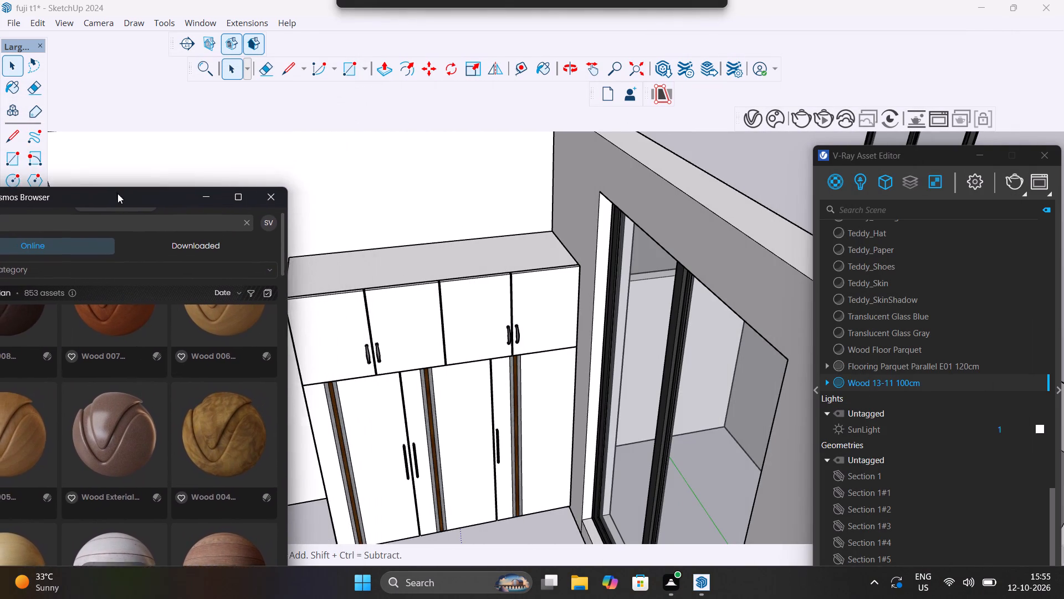
{"action": "left_click_drag", "start_coordinate": [117, 194], "coordinate": [114, 70]}
{"action": "scroll", "coordinate": [418, 353], "scroll_direction": "up", "scroll_amount": 1}
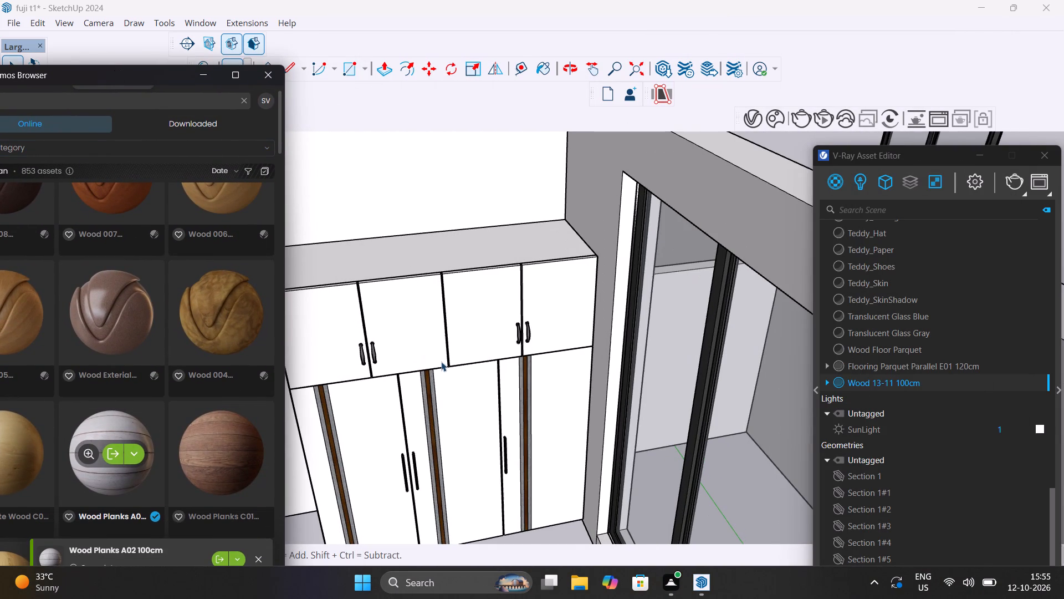
{"action": "middle_click_drag", "start_coordinate": [494, 359], "coordinate": [565, 258], "text": "shift"}
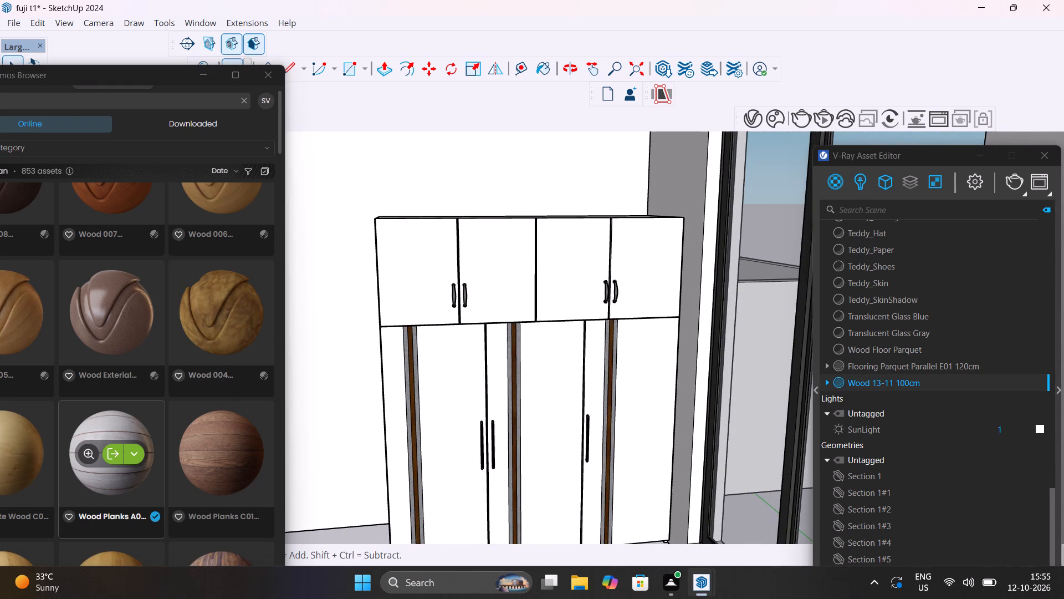
{"action": "left_click", "coordinate": [109, 455]}
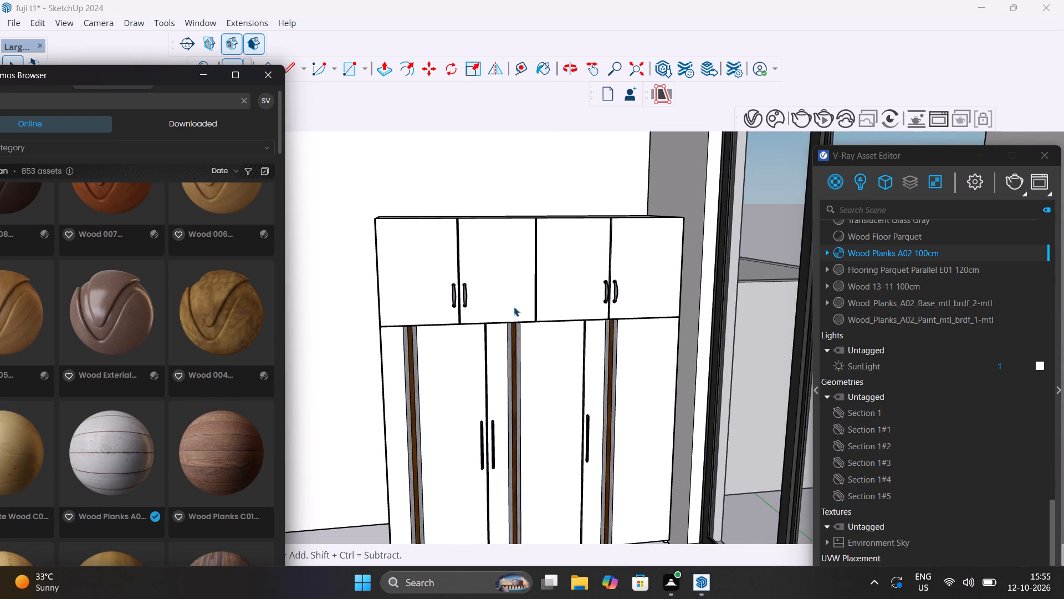
Open the wardrobe group for editing and apply Wood Planks A02 100cm to the four upper door fronts.
{"action": "left_click", "coordinate": [404, 273]}
{"action": "double_click", "coordinate": [404, 273]}
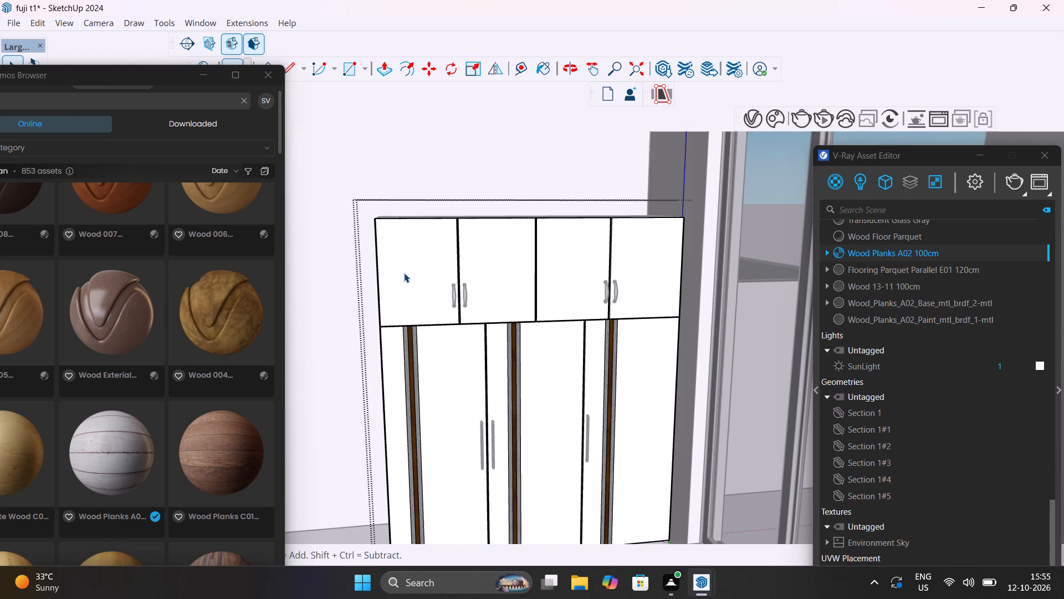
{"action": "left_click", "coordinate": [405, 273]}
{"action": "left_click", "coordinate": [515, 273], "text": "shift"}
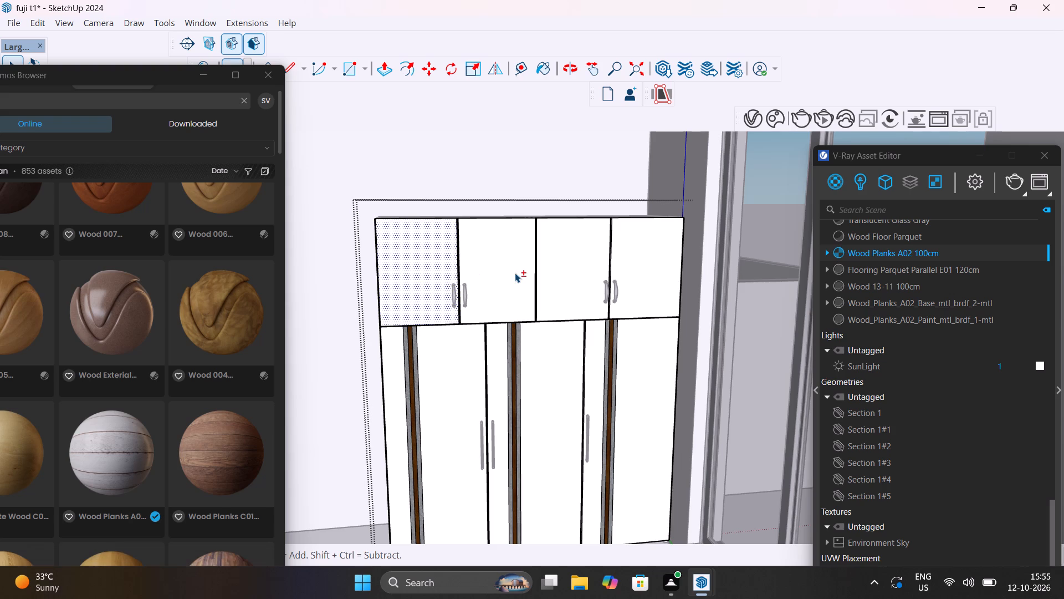
{"action": "left_click", "coordinate": [541, 273], "text": "shift"}
{"action": "left_click", "coordinate": [629, 270], "text": "shift"}
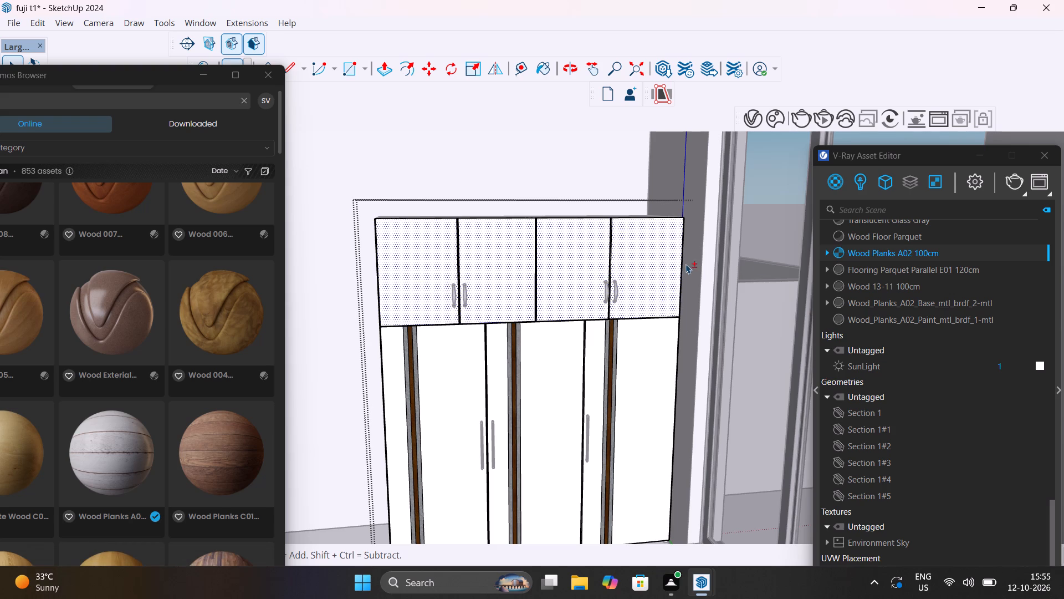
{"action": "right_click", "coordinate": [851, 255], "text": "shift"}
{"action": "left_click", "coordinate": [862, 281], "text": "shift"}
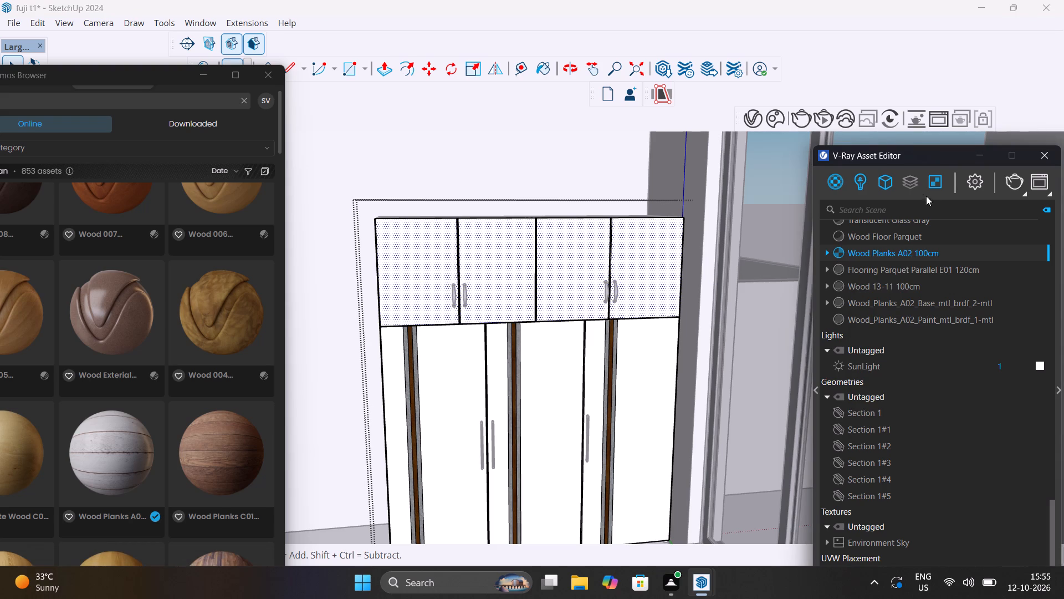
{"action": "scroll", "coordinate": [411, 239], "scroll_direction": "up", "scroll_amount": 11}
{"action": "middle_click_drag", "start_coordinate": [410, 251], "coordinate": [433, 288]}
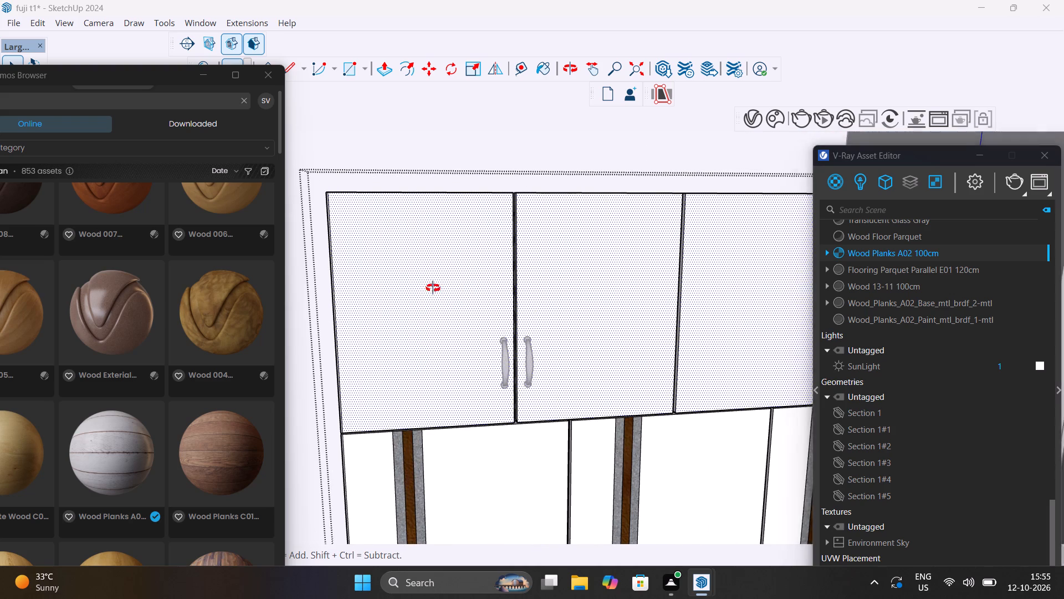
Download the Wood Planks C01 100cm material from Chaos Cosmos.
{"action": "middle_click_drag", "start_coordinate": [433, 288], "coordinate": [584, 369]}
{"action": "scroll", "coordinate": [422, 312], "scroll_direction": "up", "scroll_amount": 11}
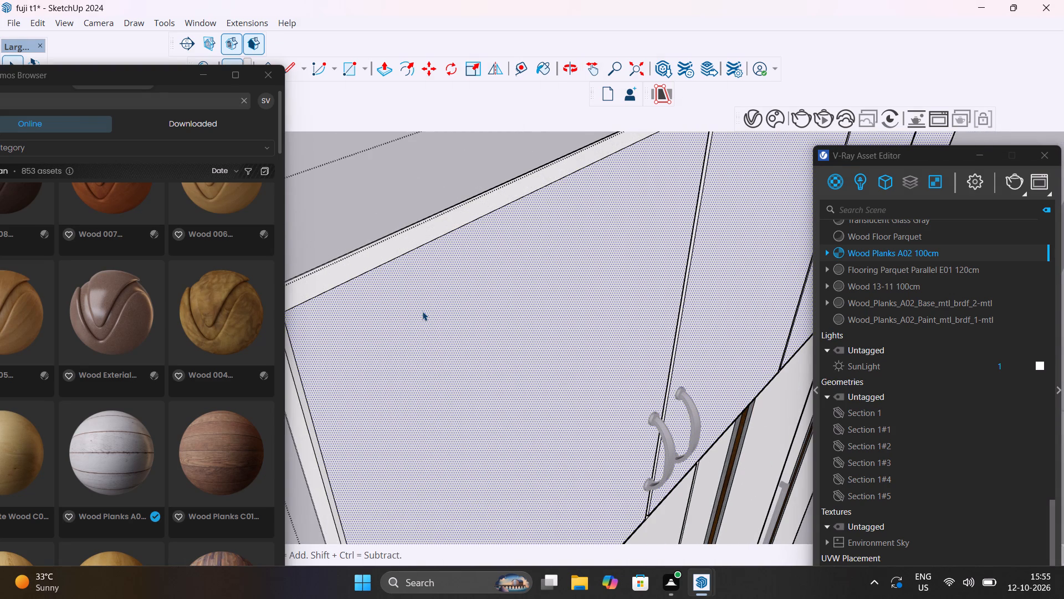
{"action": "scroll", "coordinate": [422, 311], "scroll_direction": "down", "scroll_amount": 6}
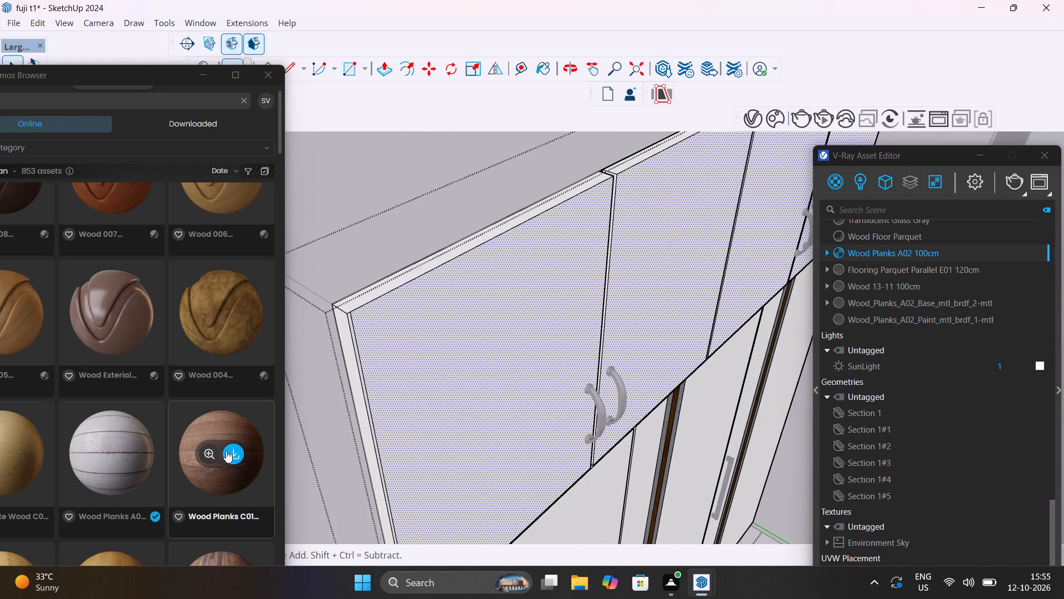
{"action": "left_click", "coordinate": [228, 450]}
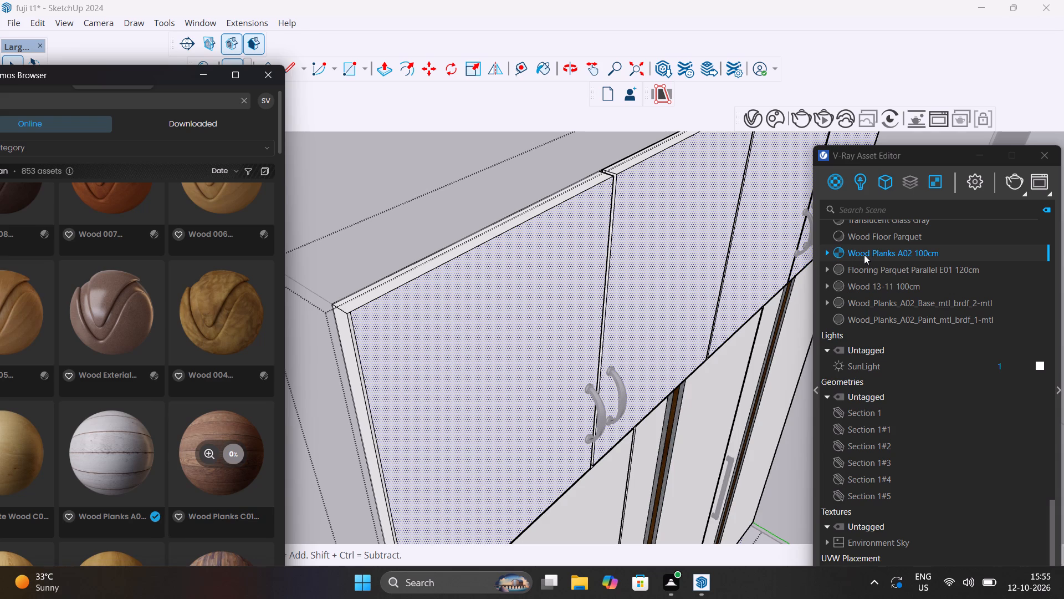
Delete the Wood Planks A02 100cm material from the V-Ray scene materials.
{"action": "right_click", "coordinate": [864, 255]}
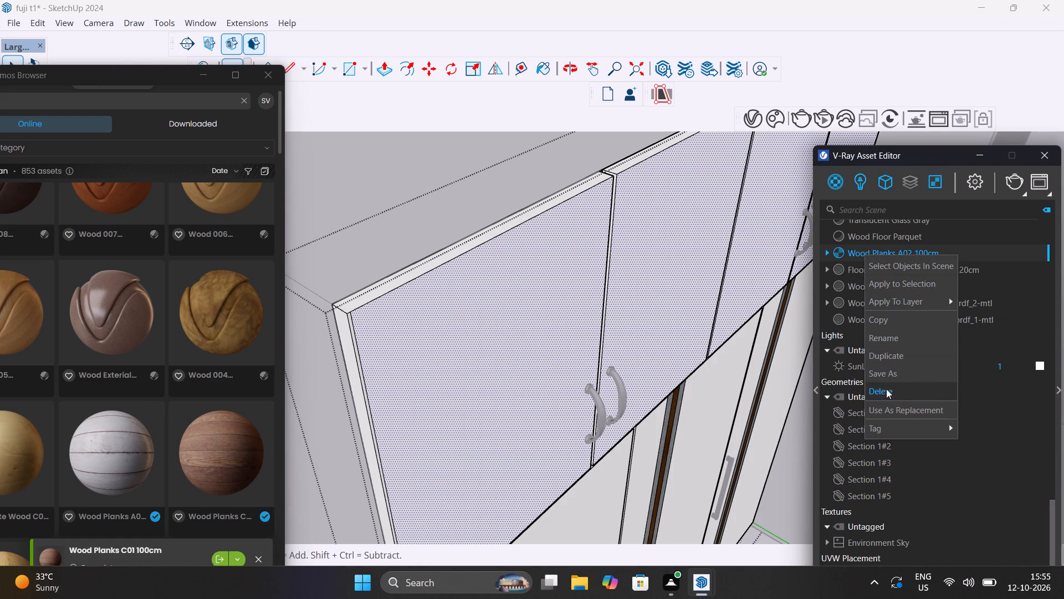
{"action": "left_click", "coordinate": [886, 389]}
{"action": "left_click", "coordinate": [576, 291]}
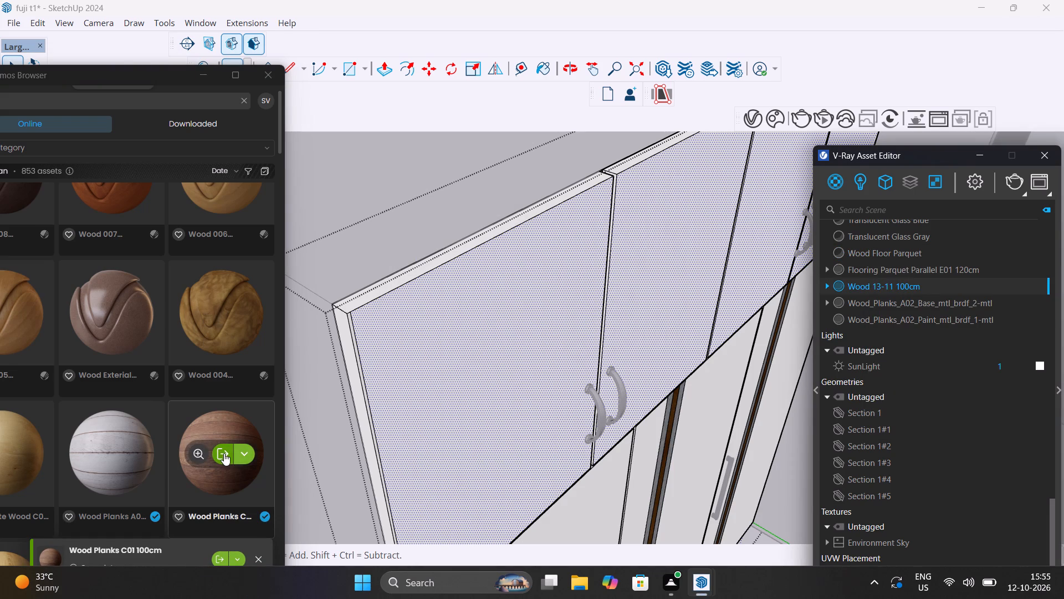
Import Wood Planks C01 100cm into the scene and apply it to the wardrobe's four selected upper door fronts.
{"action": "left_click", "coordinate": [223, 453]}
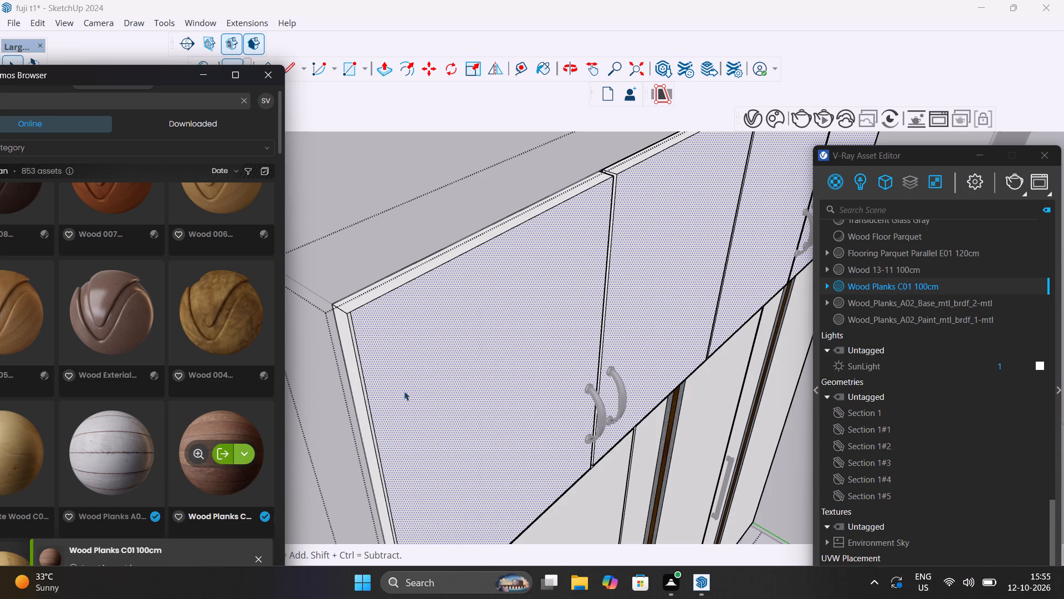
{"action": "right_click", "coordinate": [874, 287]}
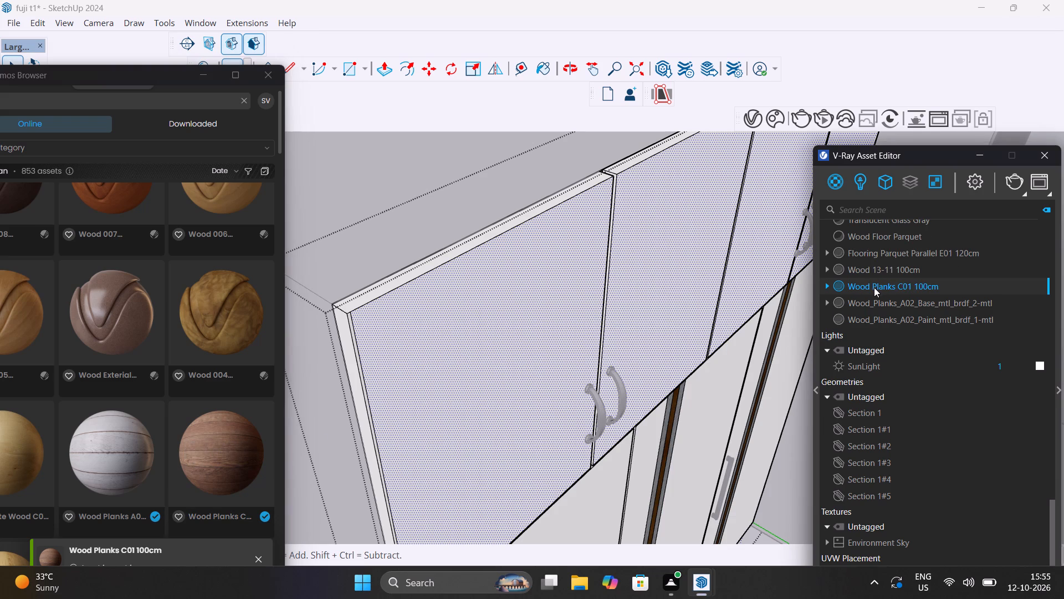
{"action": "left_click", "coordinate": [894, 317]}
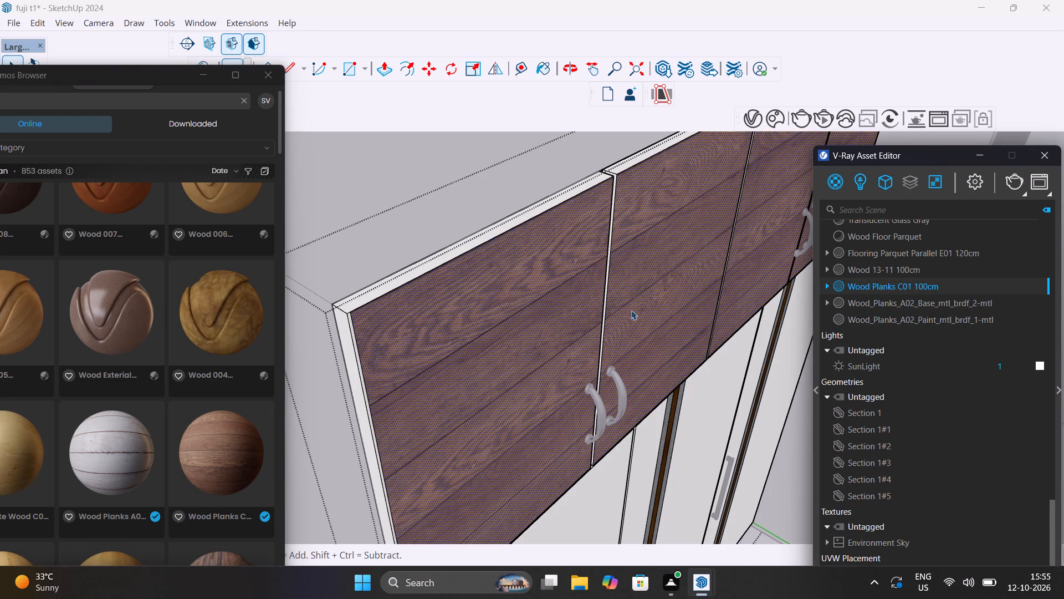
Apply Wood Planks C01 100cm to the top edges of the four upper doors, and close the wardrobe group.
{"action": "scroll", "coordinate": [624, 310], "scroll_direction": "down", "scroll_amount": 12}
{"action": "middle_click_drag", "start_coordinate": [639, 316], "coordinate": [345, 246]}
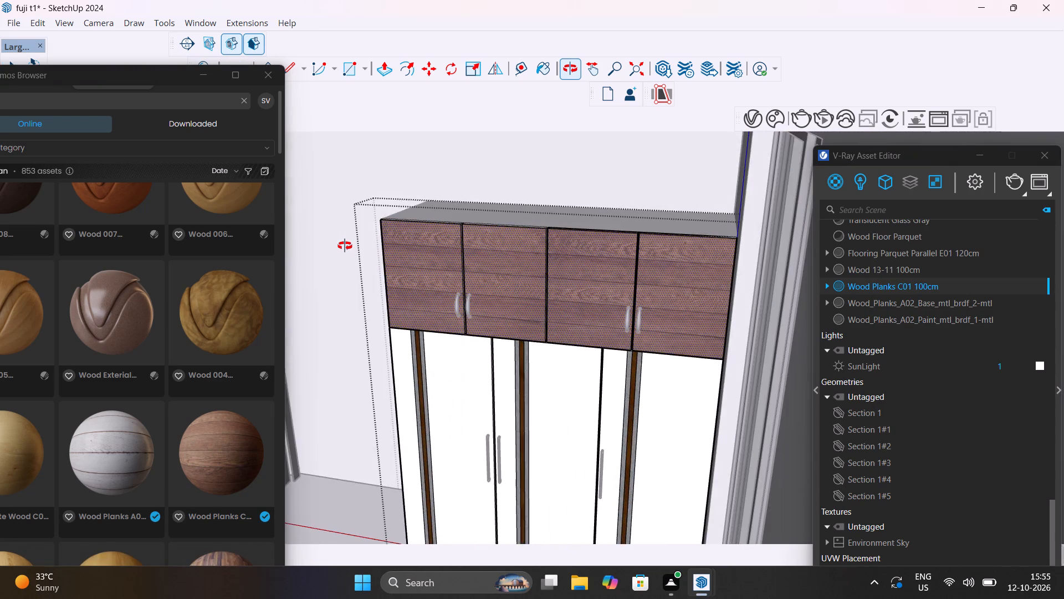
{"action": "middle_click_drag", "start_coordinate": [345, 246], "coordinate": [451, 256]}
{"action": "scroll", "coordinate": [460, 236], "scroll_direction": "up", "scroll_amount": 8}
{"action": "middle_click_drag", "start_coordinate": [479, 261], "coordinate": [491, 307]}
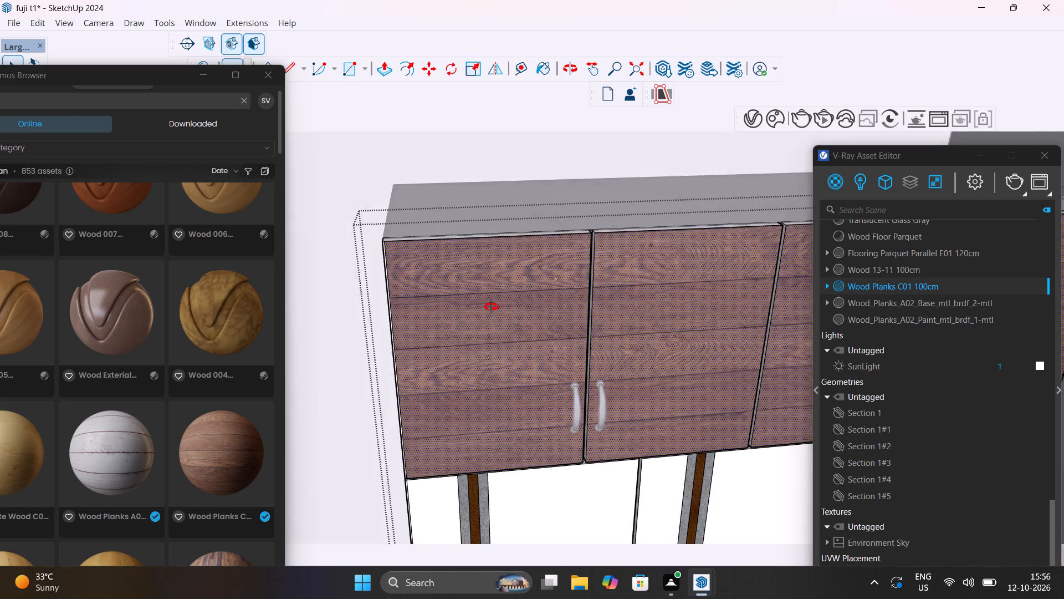
{"action": "middle_click_drag", "start_coordinate": [491, 307], "coordinate": [506, 463]}
{"action": "scroll", "coordinate": [467, 365], "scroll_direction": "up", "scroll_amount": 9}
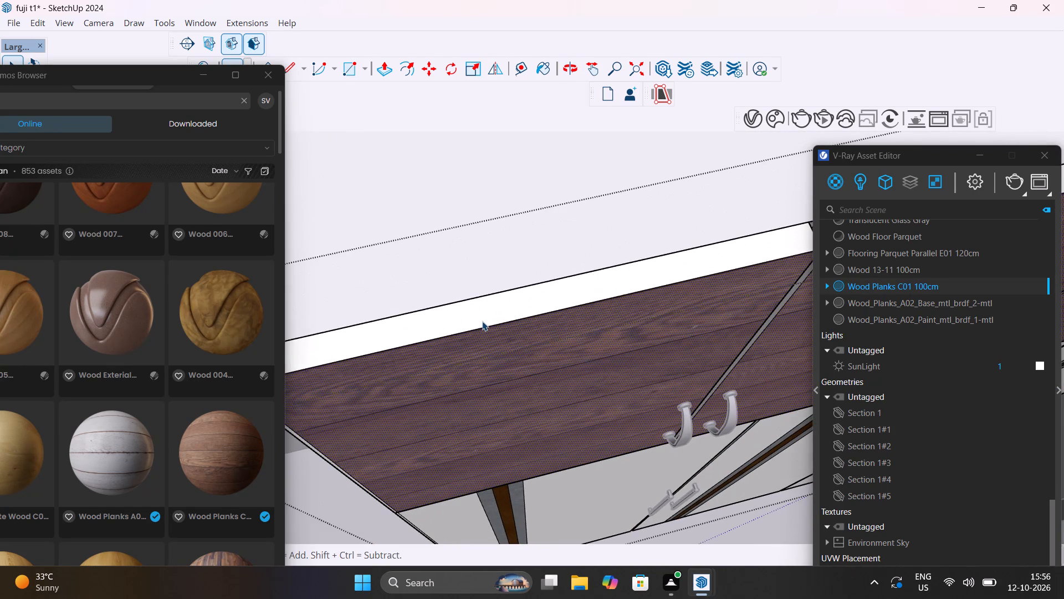
{"action": "left_click", "coordinate": [482, 321]}
{"action": "scroll", "coordinate": [482, 321], "scroll_direction": "down", "scroll_amount": 14}
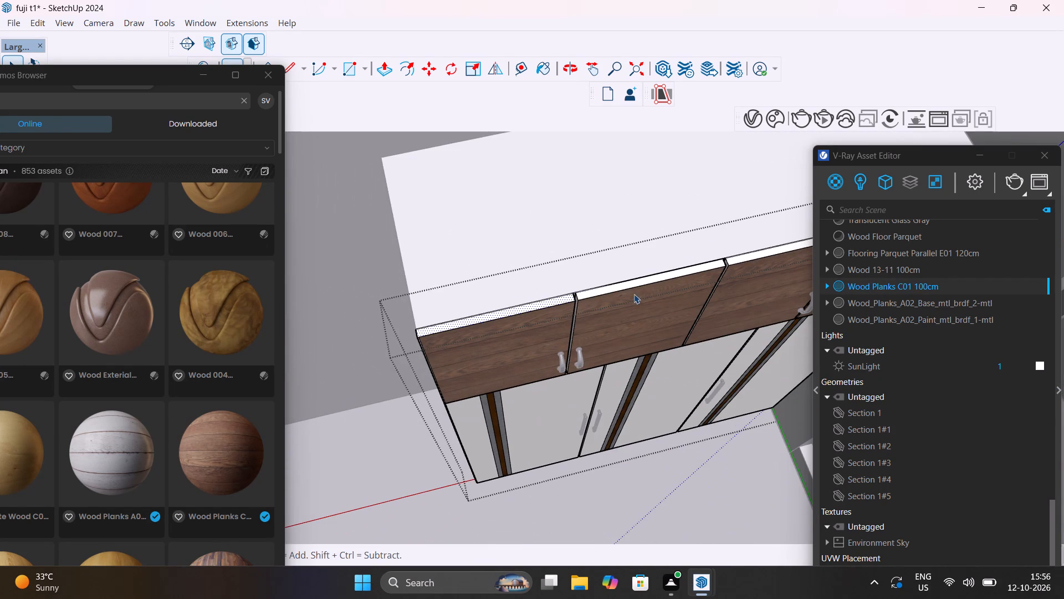
{"action": "left_click", "coordinate": [647, 282], "text": "shift"}
{"action": "middle_click_drag", "start_coordinate": [647, 282], "coordinate": [432, 438], "text": "shift"}
{"action": "scroll", "coordinate": [536, 411], "scroll_direction": "up", "scroll_amount": 8, "text": "shift"}
{"action": "left_click", "coordinate": [536, 411], "text": "shift"}
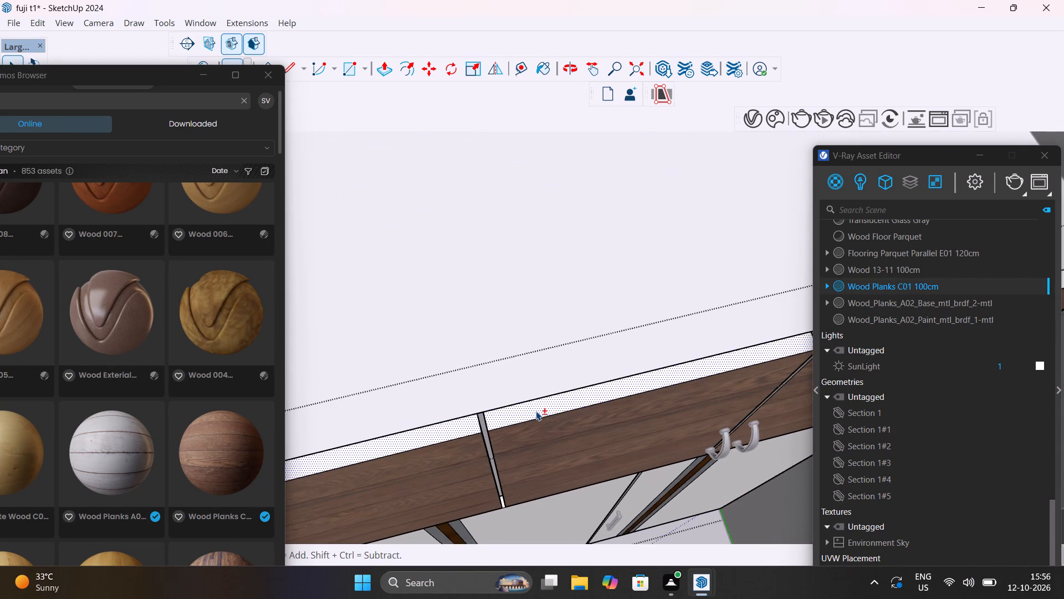
{"action": "scroll", "coordinate": [536, 411], "scroll_direction": "down", "scroll_amount": 14, "text": "shift"}
{"action": "scroll", "coordinate": [662, 374], "scroll_direction": "up", "scroll_amount": 11, "text": "shift"}
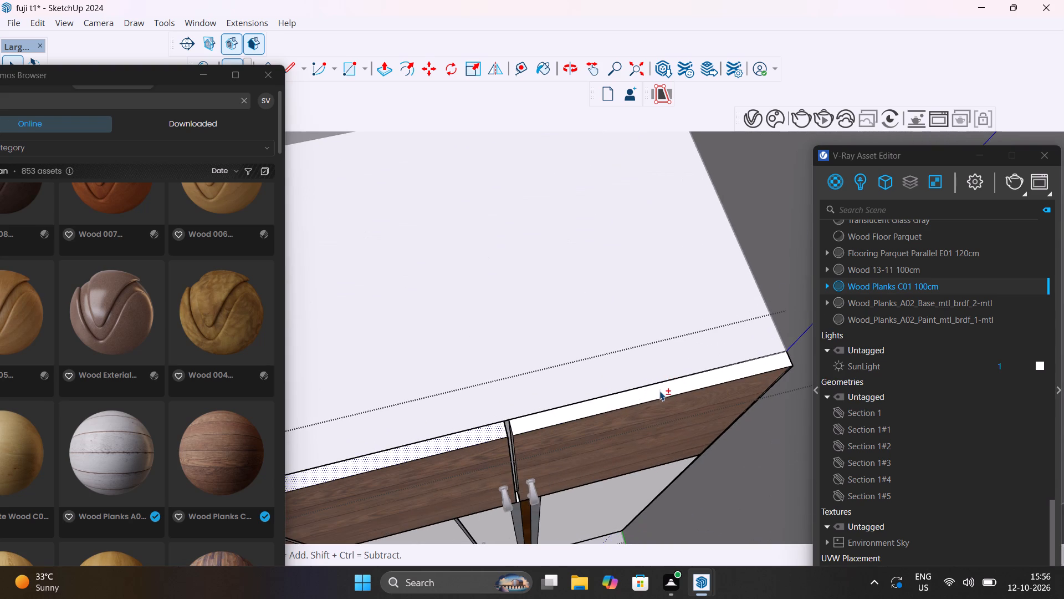
{"action": "left_click", "coordinate": [659, 392], "text": "shift"}
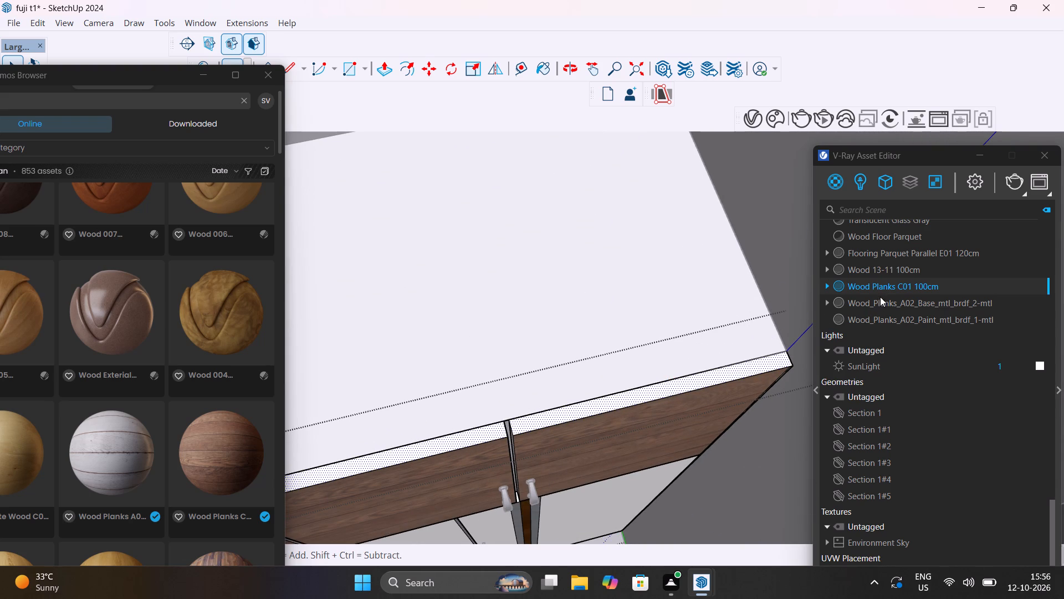
{"action": "right_click", "coordinate": [883, 286]}
{"action": "left_click", "coordinate": [892, 313]}
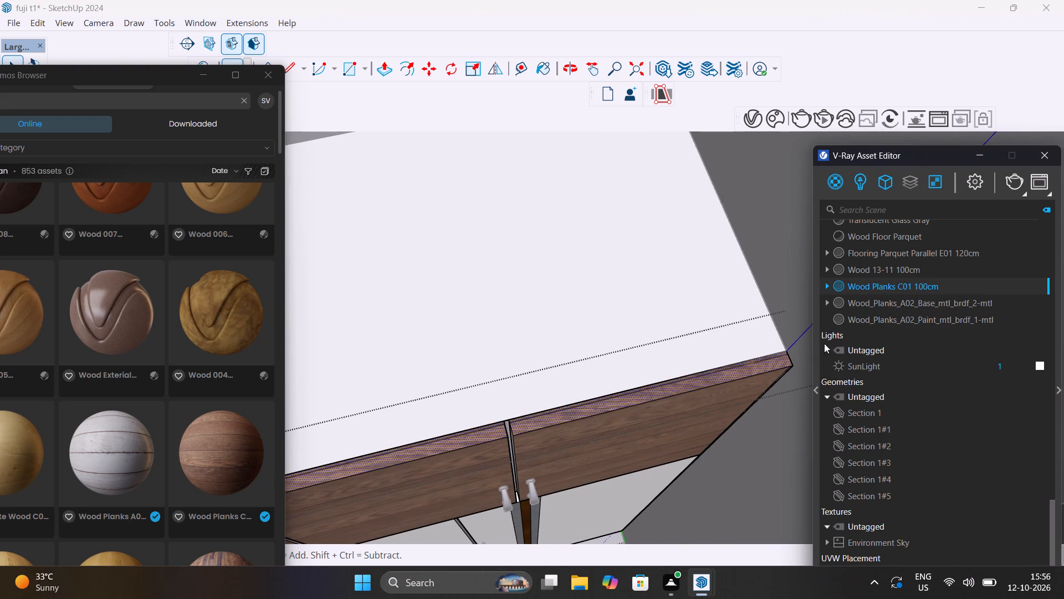
{"action": "scroll", "coordinate": [799, 346], "scroll_direction": "down", "scroll_amount": 20}
{"action": "middle_click_drag", "start_coordinate": [580, 268], "coordinate": [576, 263]}
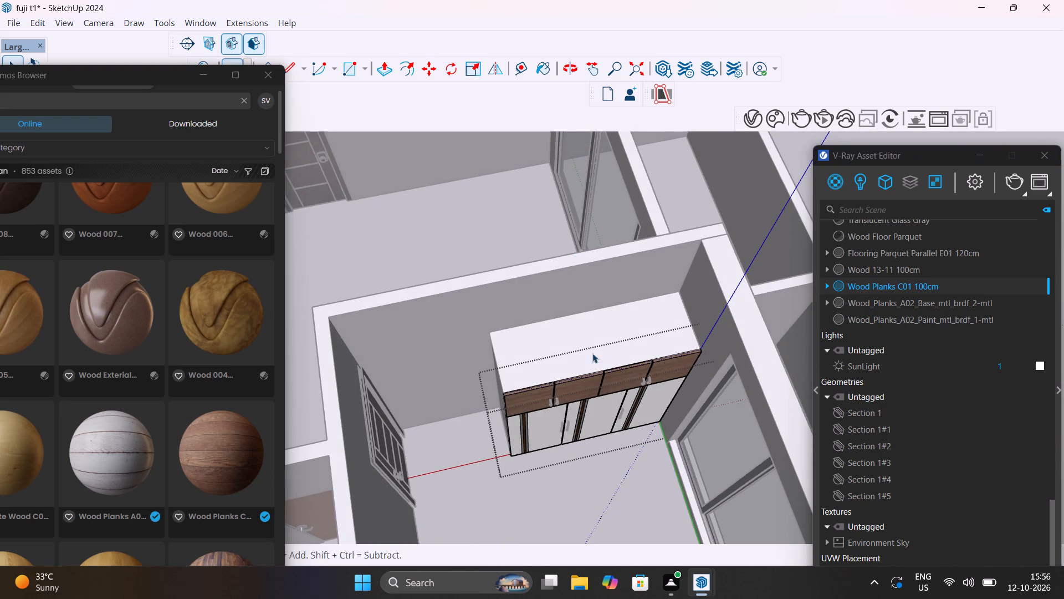
{"action": "middle_click_drag", "start_coordinate": [594, 363], "coordinate": [533, 235]}
{"action": "scroll", "coordinate": [539, 258], "scroll_direction": "down", "scroll_amount": 12}
{"action": "left_click", "coordinate": [712, 233]}
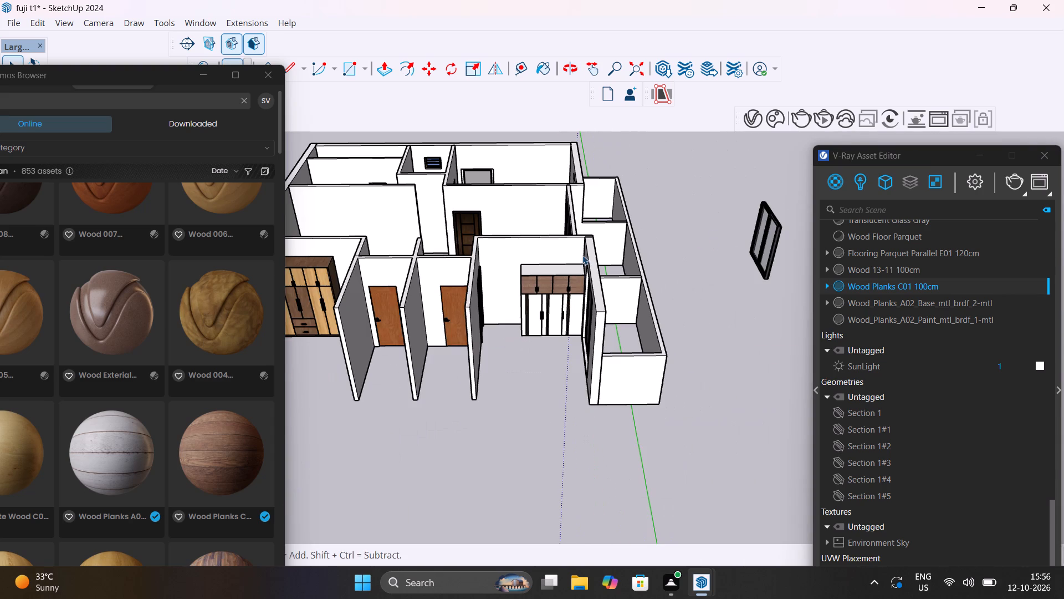
Reopen the wardrobe group, apply Wood Planks C01 100cm to the outer side edge of the leftmost upper door, and close the group.
{"action": "scroll", "coordinate": [544, 282], "scroll_direction": "up", "scroll_amount": 12}
{"action": "middle_click_drag", "start_coordinate": [547, 315], "coordinate": [649, 247]}
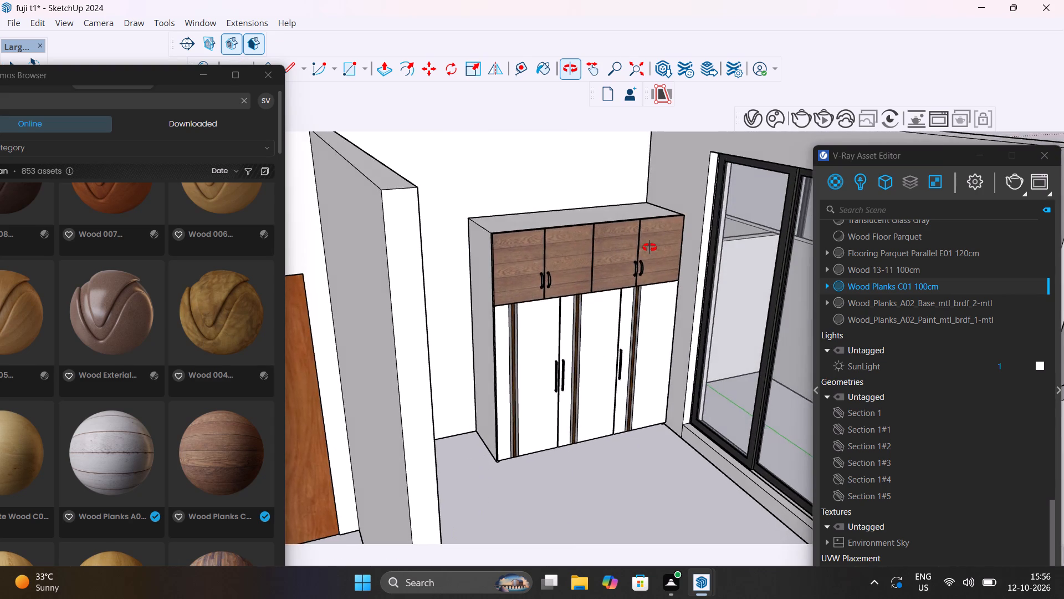
{"action": "middle_click_drag", "start_coordinate": [649, 247], "coordinate": [549, 195]}
{"action": "scroll", "coordinate": [520, 237], "scroll_direction": "up", "scroll_amount": 10}
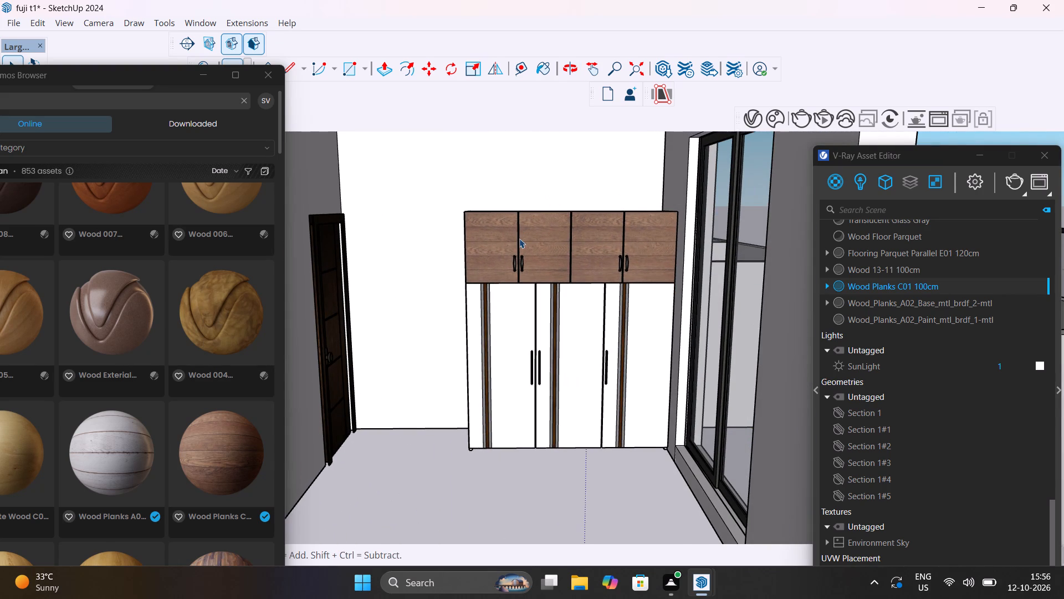
{"action": "scroll", "coordinate": [506, 265], "scroll_direction": "up", "scroll_amount": 12}
{"action": "middle_click_drag", "start_coordinate": [502, 286], "coordinate": [758, 323]}
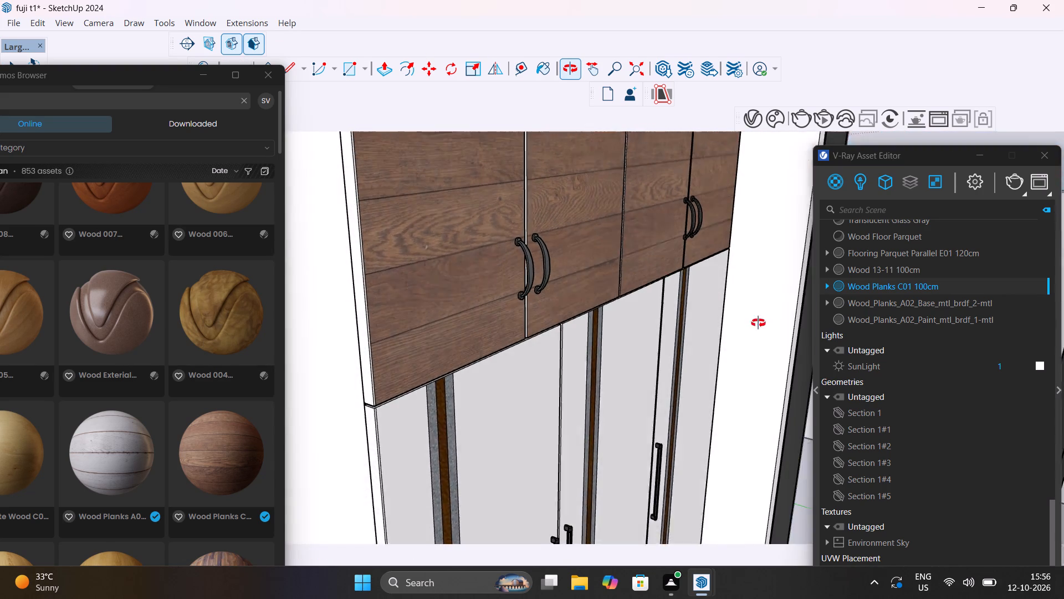
{"action": "middle_click_drag", "start_coordinate": [758, 323], "coordinate": [830, 352]}
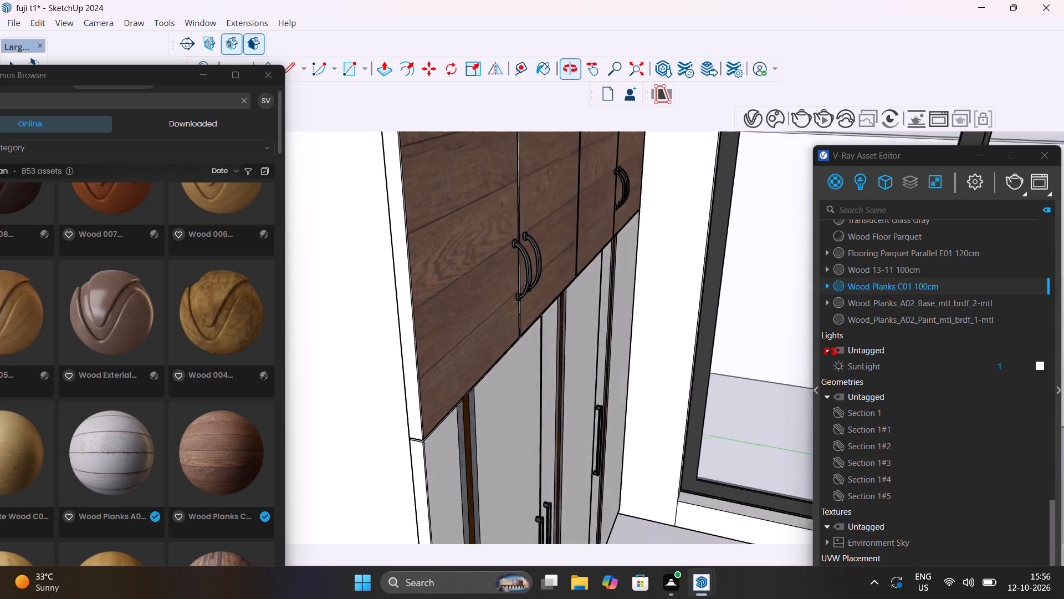
{"action": "middle_click_drag", "start_coordinate": [830, 352], "coordinate": [857, 403]}
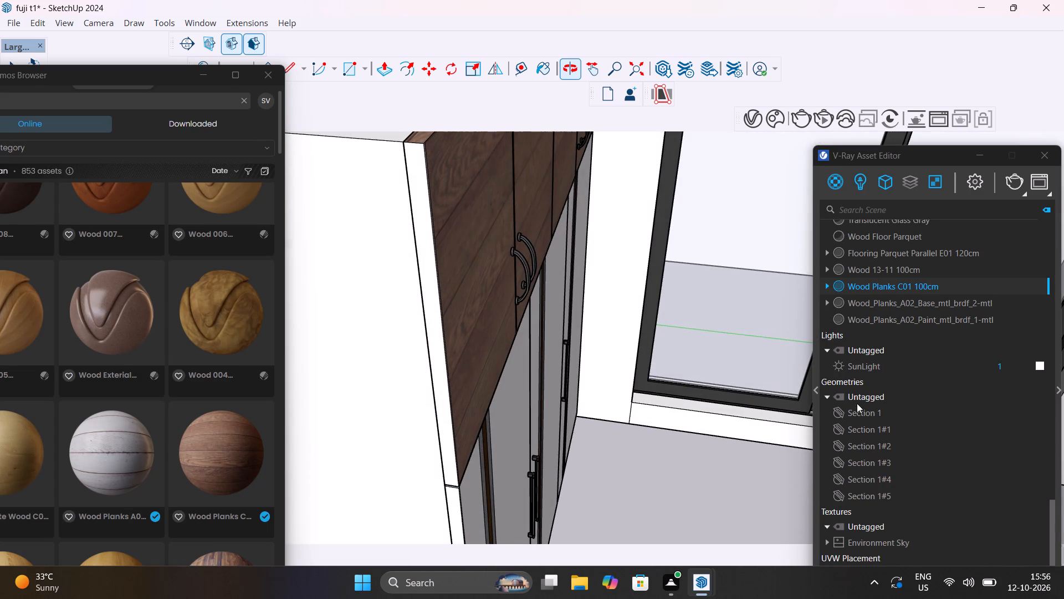
{"action": "left_click", "coordinate": [449, 410]}
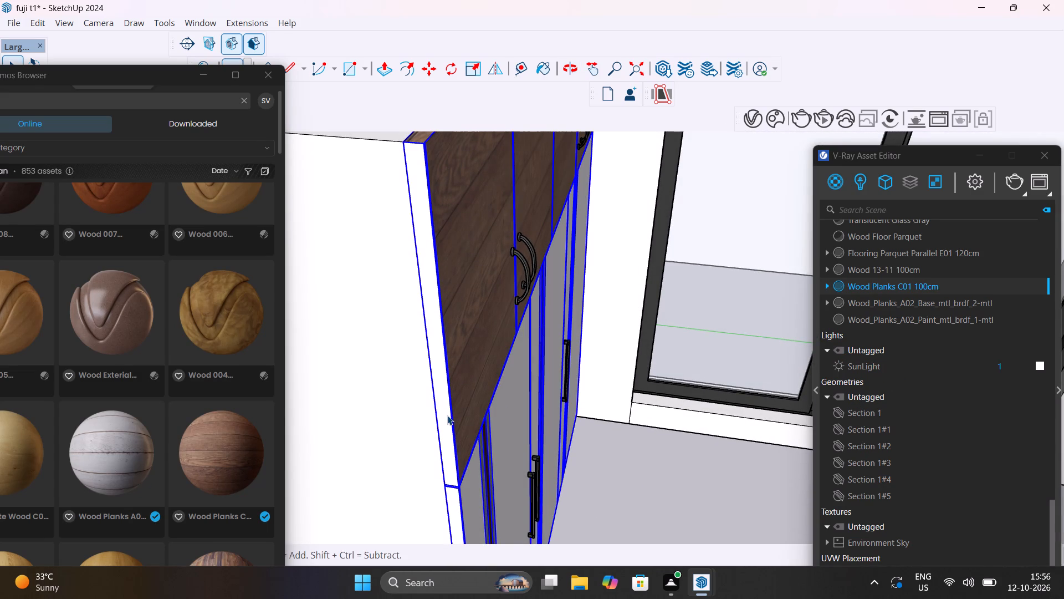
{"action": "double_click", "coordinate": [447, 416]}
{"action": "left_click", "coordinate": [446, 427]}
{"action": "triple_click", "coordinate": [446, 427]}
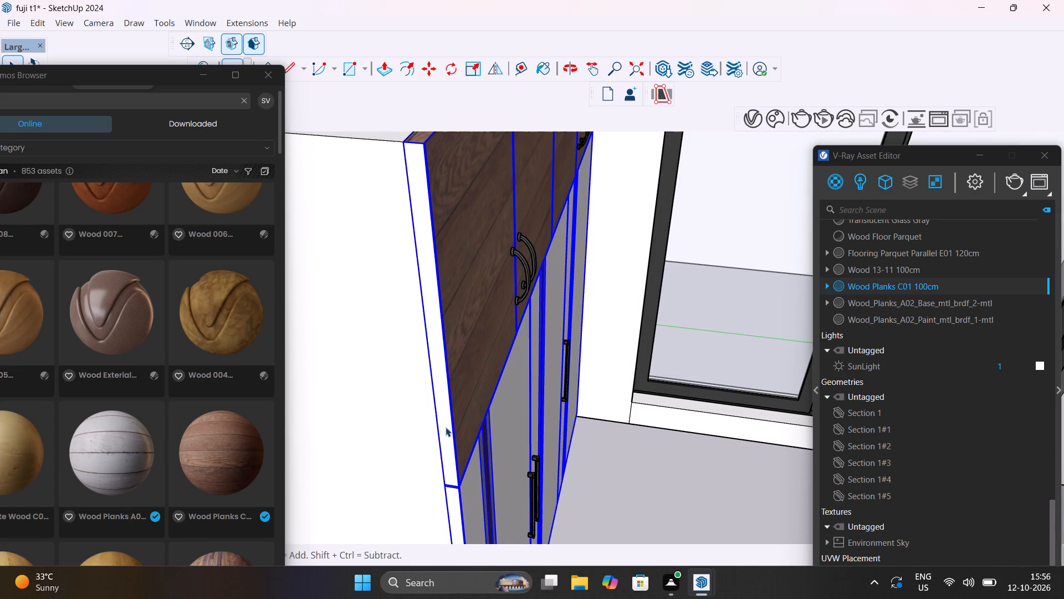
{"action": "left_click", "coordinate": [446, 427]}
{"action": "left_click", "coordinate": [446, 425]}
{"action": "scroll", "coordinate": [446, 413], "scroll_direction": "down", "scroll_amount": 7}
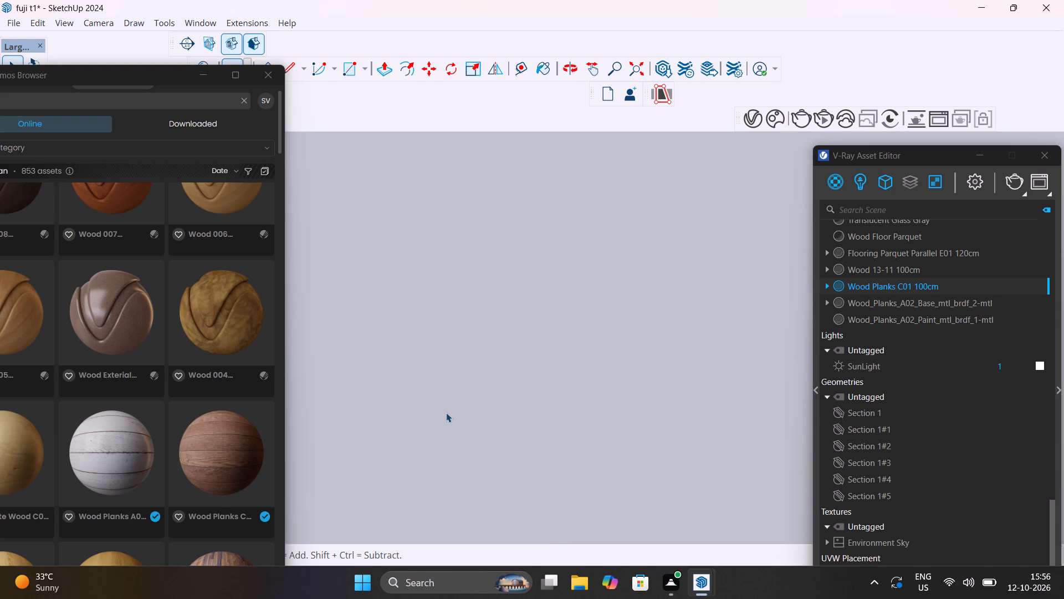
{"action": "scroll", "coordinate": [446, 413], "scroll_direction": "down", "scroll_amount": 1}
{"action": "scroll", "coordinate": [505, 378], "scroll_direction": "up", "scroll_amount": 20}
{"action": "scroll", "coordinate": [505, 378], "scroll_direction": "up", "scroll_amount": 14}
{"action": "middle_click_drag", "start_coordinate": [510, 374], "coordinate": [334, 380]}
{"action": "scroll", "coordinate": [533, 329], "scroll_direction": "down", "scroll_amount": 7}
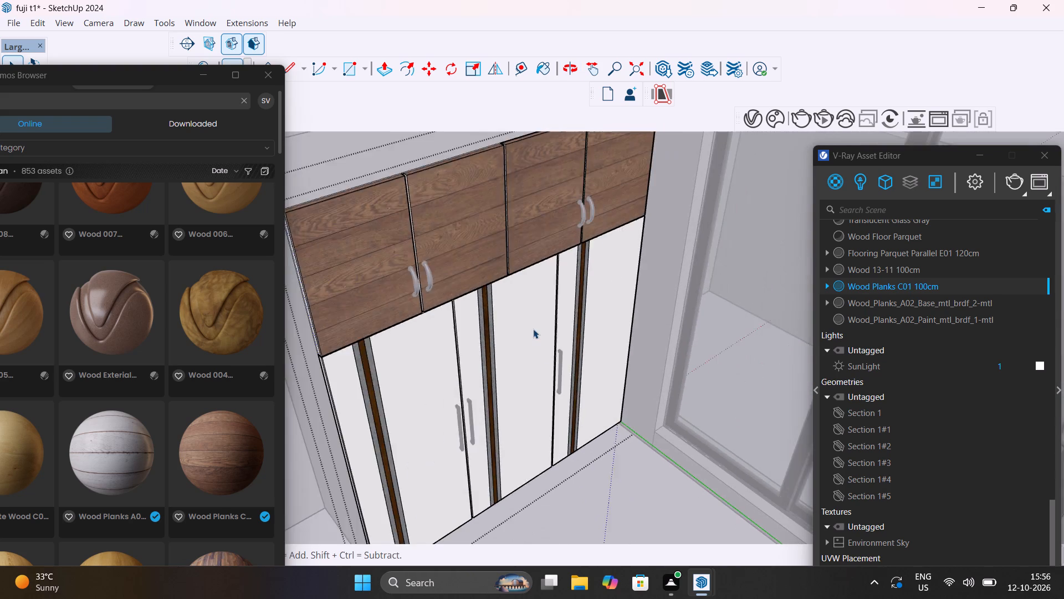
{"action": "middle_click_drag", "start_coordinate": [579, 324], "coordinate": [460, 404]}
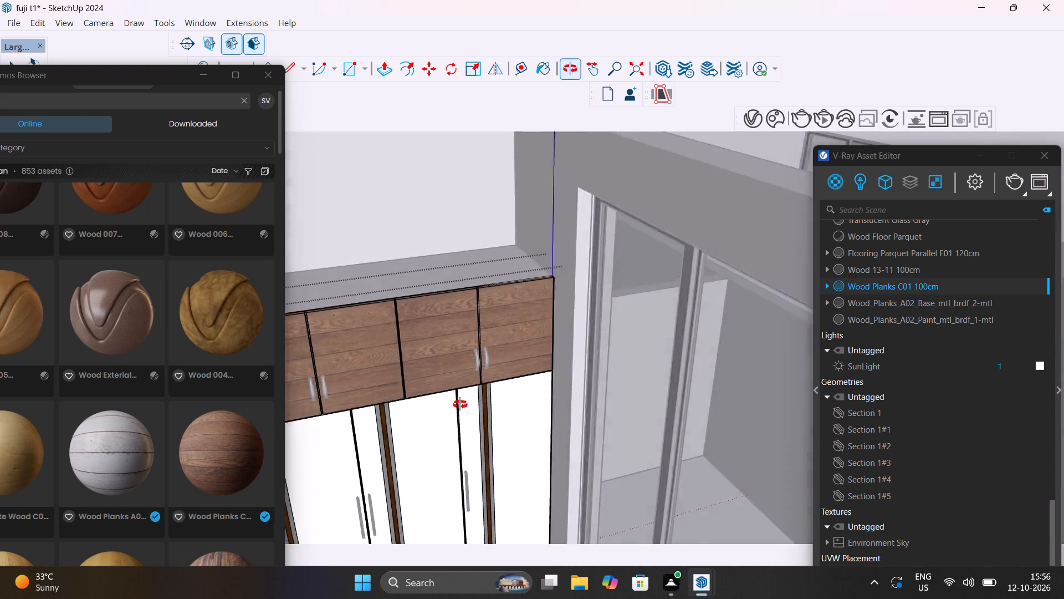
{"action": "middle_click_drag", "start_coordinate": [460, 404], "coordinate": [550, 392]}
{"action": "right_click", "coordinate": [871, 290]}
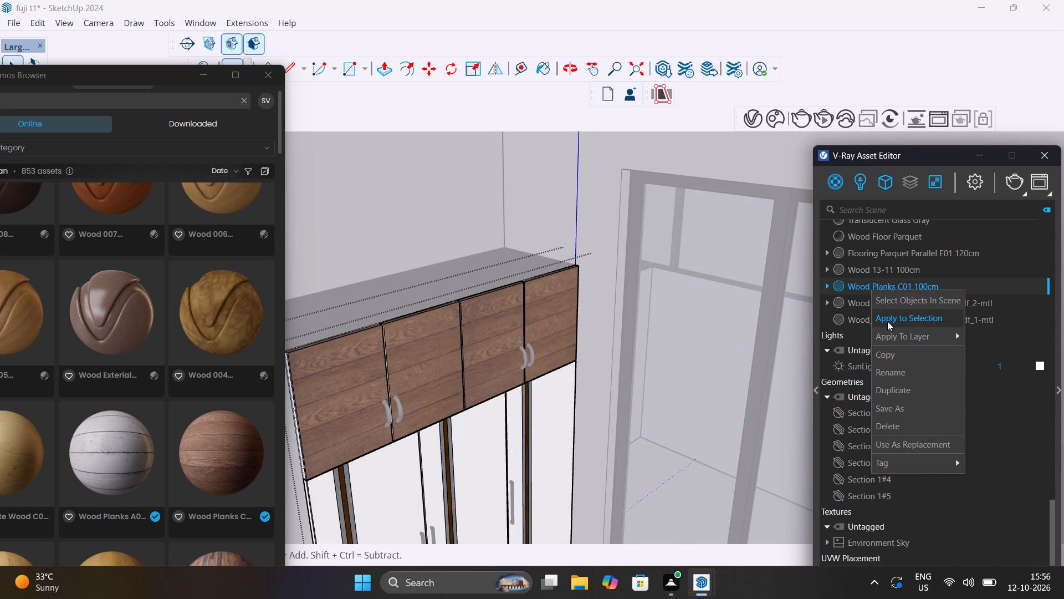
{"action": "left_click", "coordinate": [887, 321]}
{"action": "scroll", "coordinate": [611, 331], "scroll_direction": "down", "scroll_amount": 6}
{"action": "middle_click_drag", "start_coordinate": [595, 334], "coordinate": [453, 324]}
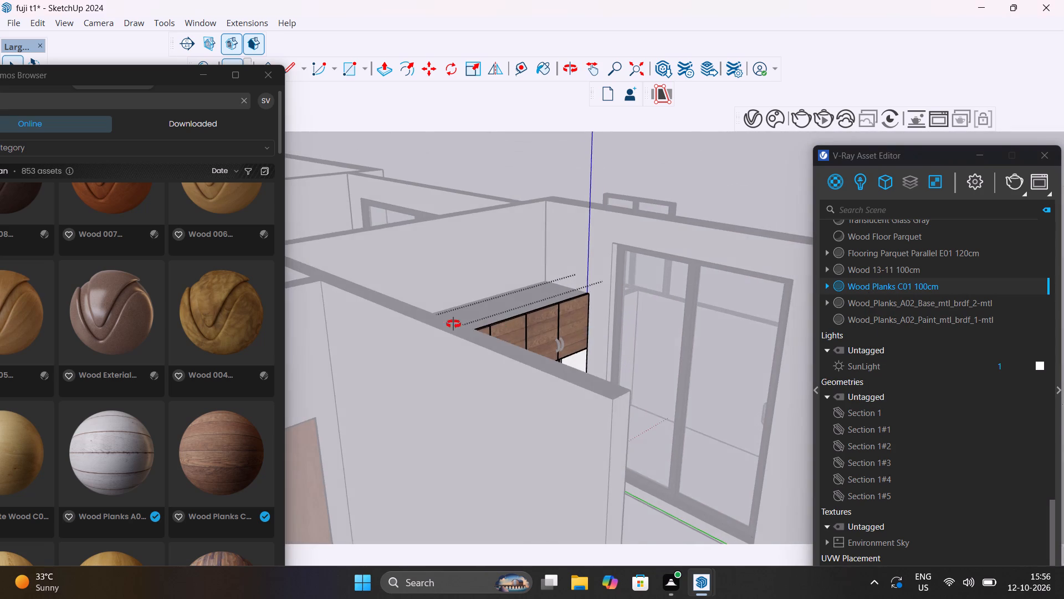
{"action": "middle_click_drag", "start_coordinate": [453, 324], "coordinate": [426, 328]}
{"action": "left_click", "coordinate": [631, 217]}
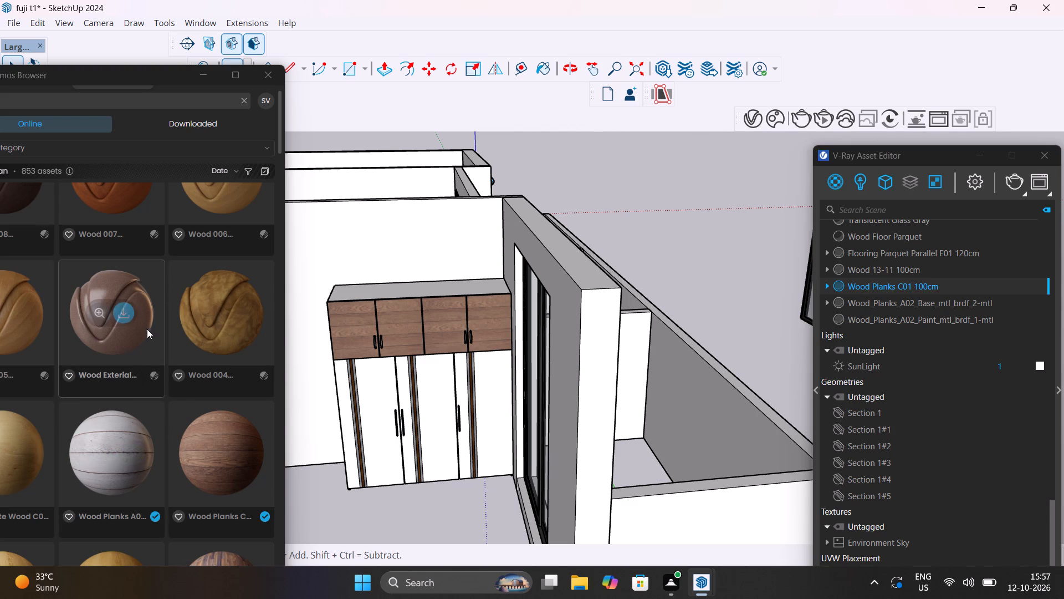
Browse the Cosmos wood materials for Wood Teak 33-35 100cm, download it and import it into the scene.
{"action": "left_click_drag", "start_coordinate": [151, 73], "coordinate": [759, 74]}
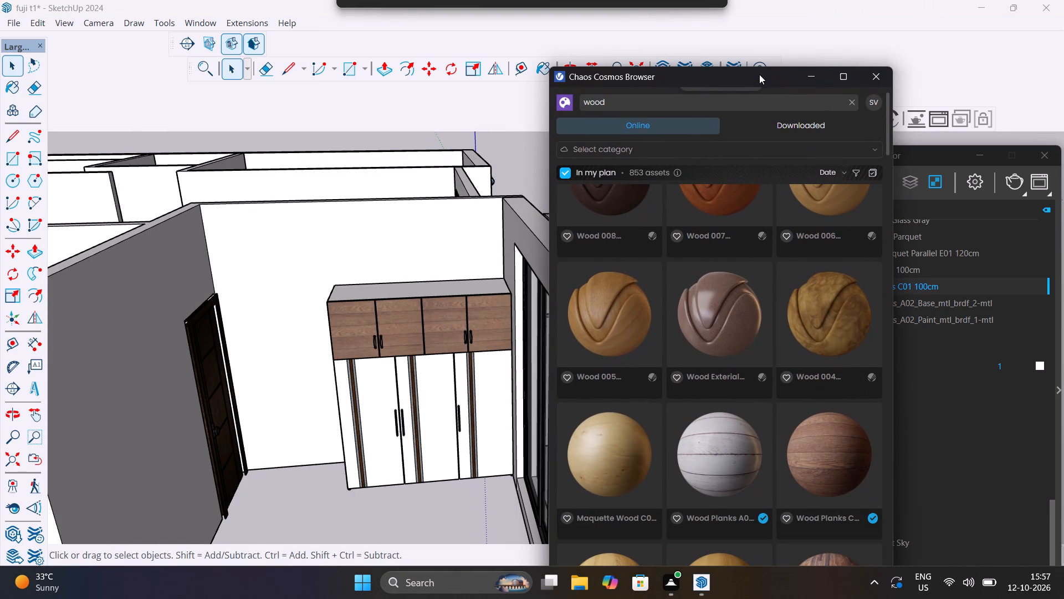
{"action": "scroll", "coordinate": [700, 468], "scroll_direction": "down", "scroll_amount": 8}
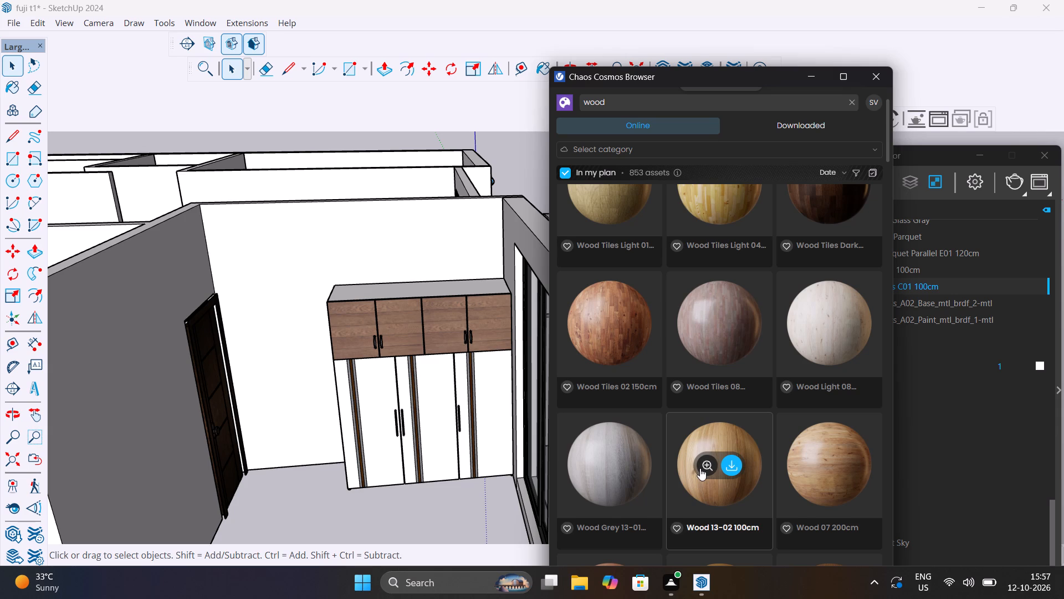
{"action": "scroll", "coordinate": [700, 468], "scroll_direction": "down", "scroll_amount": 8}
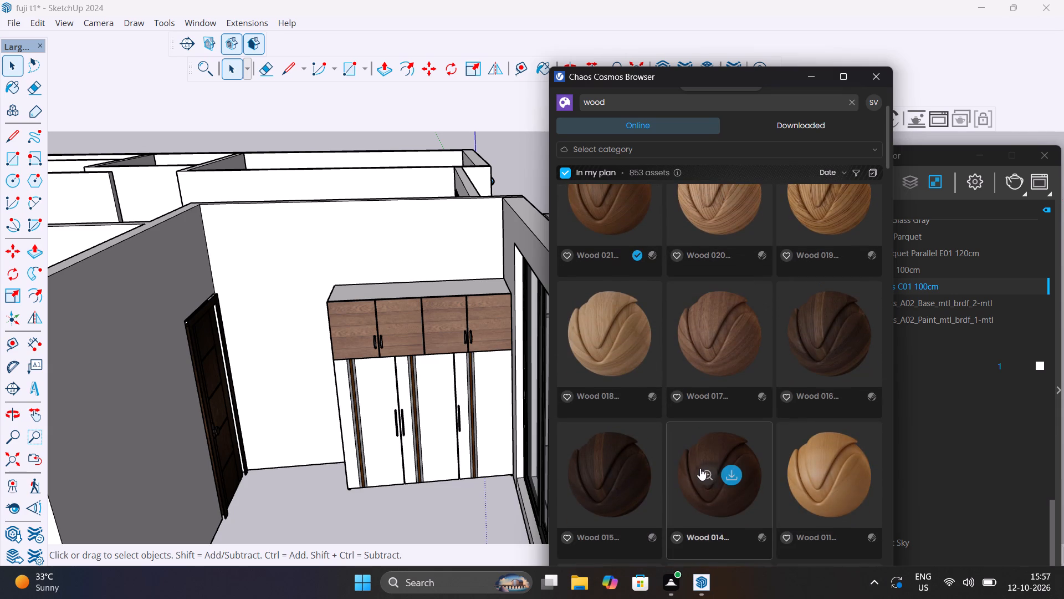
{"action": "scroll", "coordinate": [635, 398], "scroll_direction": "down", "scroll_amount": 5}
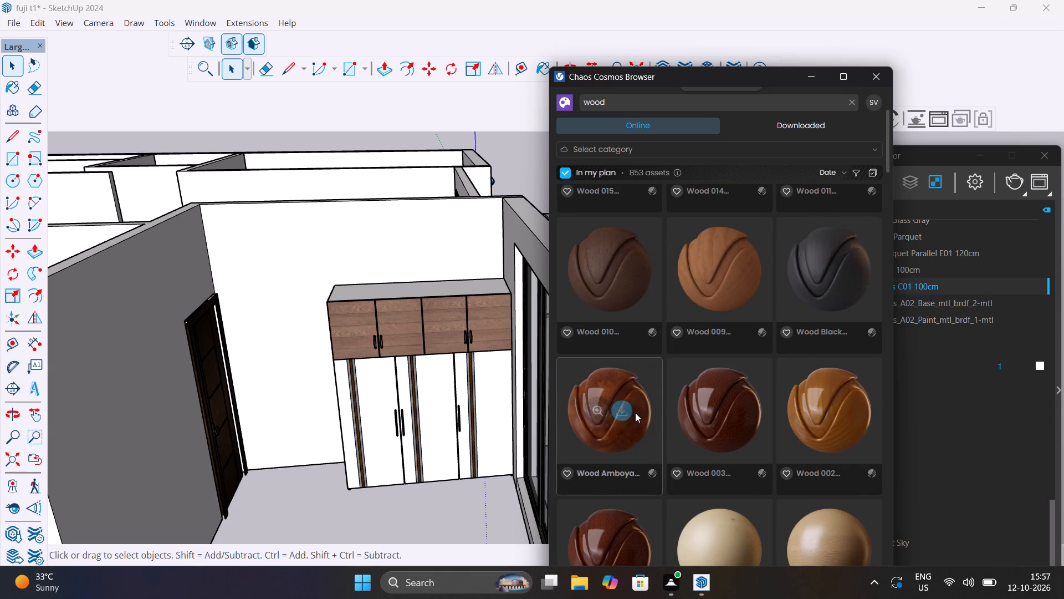
{"action": "scroll", "coordinate": [635, 413], "scroll_direction": "down", "scroll_amount": 1}
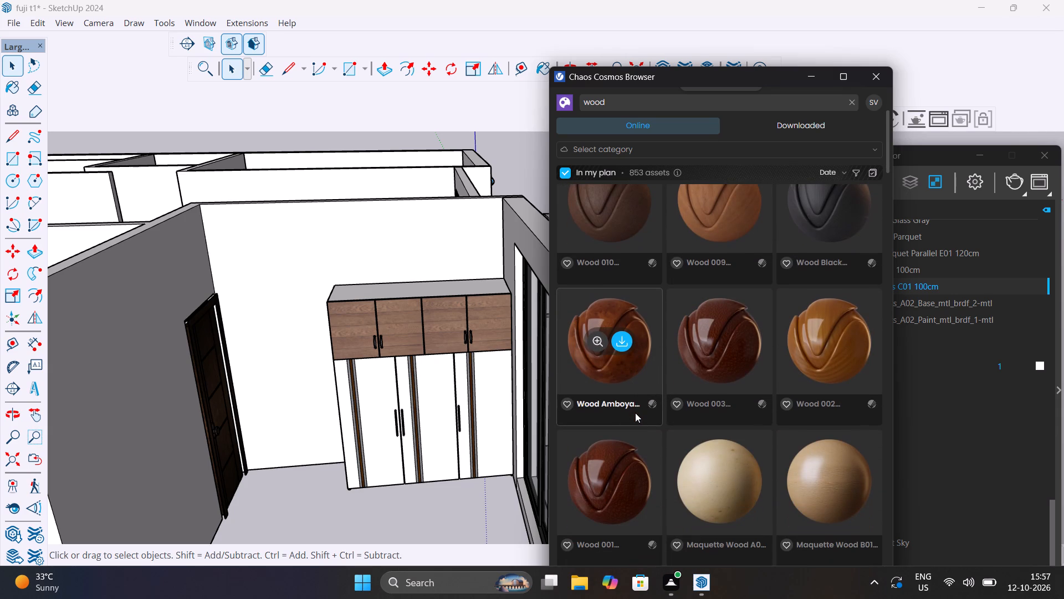
{"action": "scroll", "coordinate": [635, 413], "scroll_direction": "down", "scroll_amount": 4}
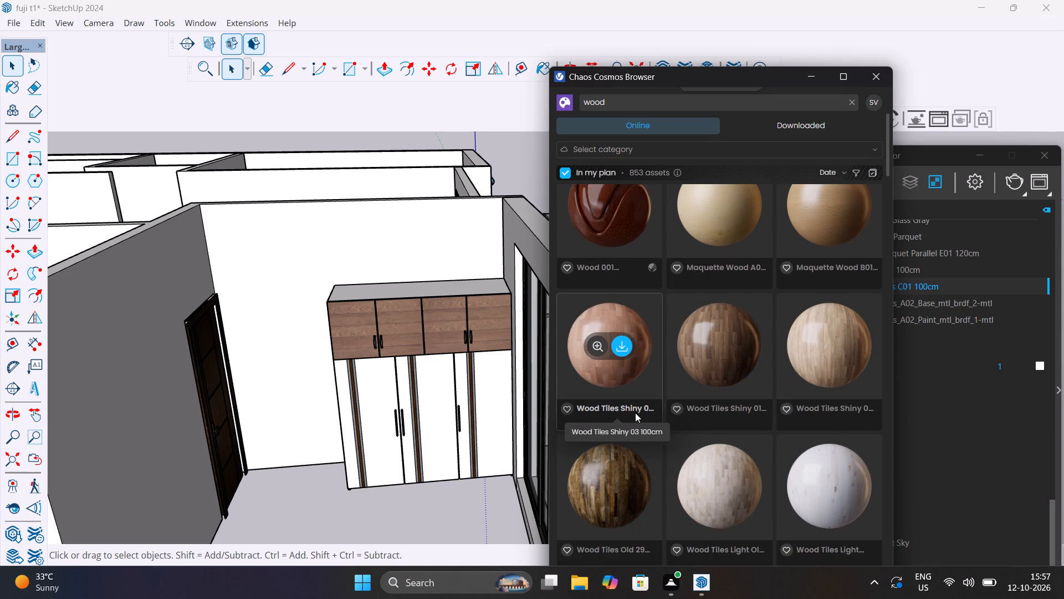
{"action": "scroll", "coordinate": [635, 413], "scroll_direction": "down", "scroll_amount": 5}
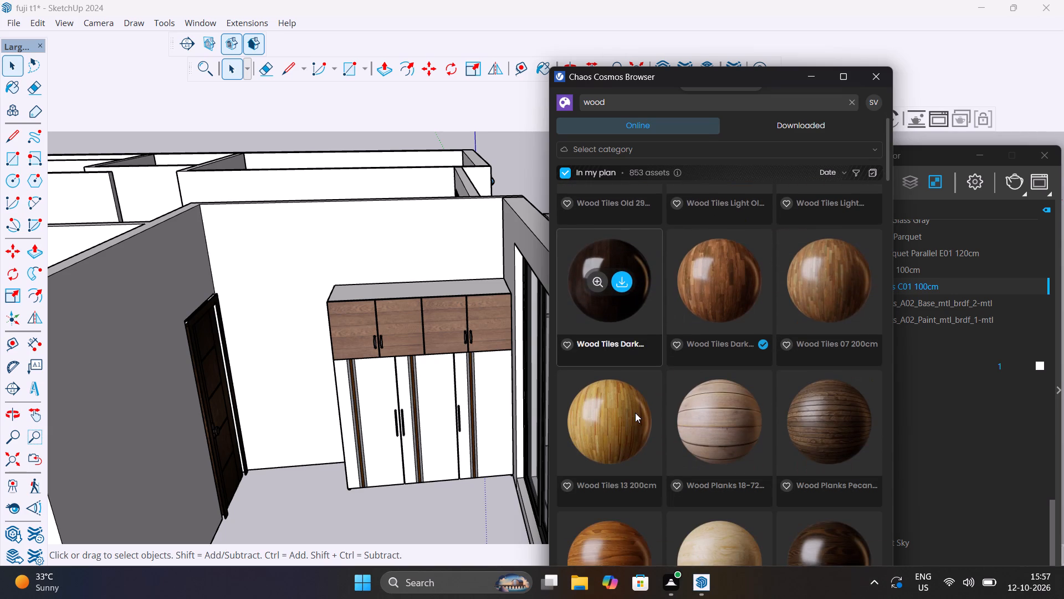
{"action": "scroll", "coordinate": [635, 413], "scroll_direction": "down", "scroll_amount": 2}
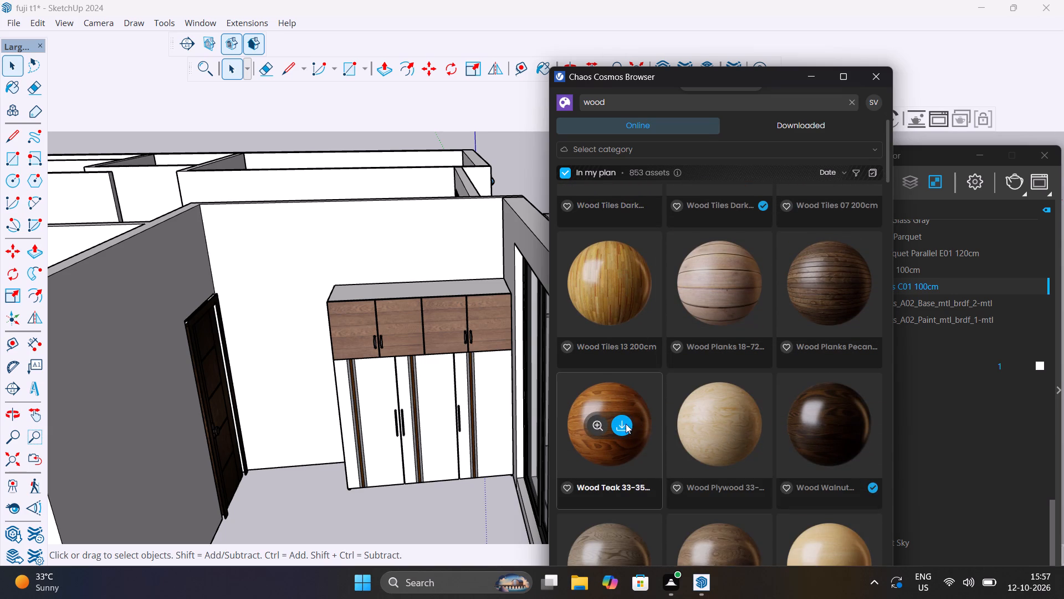
{"action": "left_click", "coordinate": [623, 426]}
{"action": "left_click_drag", "start_coordinate": [724, 73], "coordinate": [576, 74]}
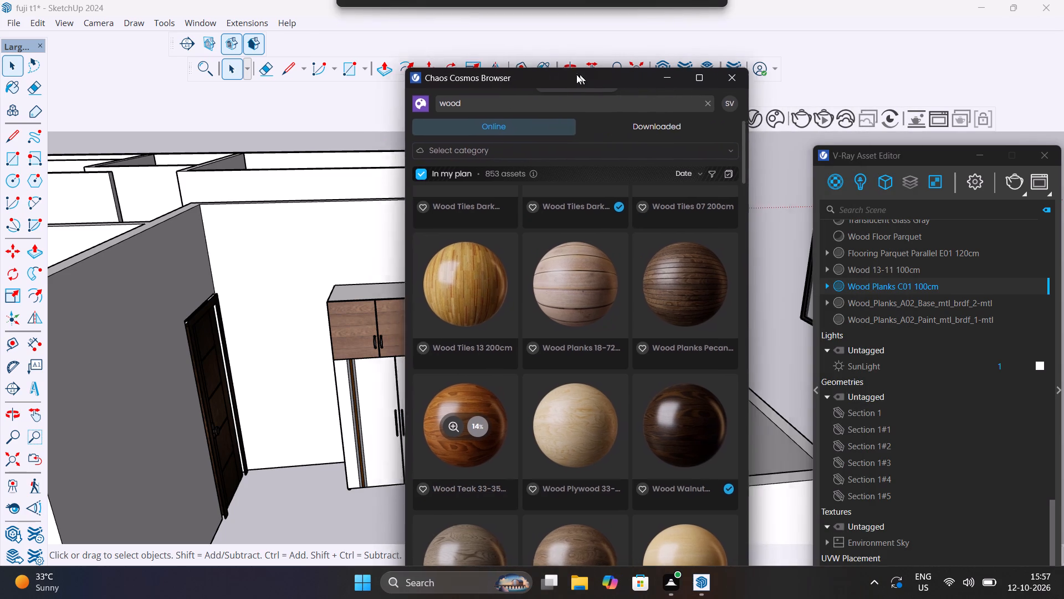
{"action": "left_click_drag", "start_coordinate": [576, 74], "coordinate": [206, 116]}
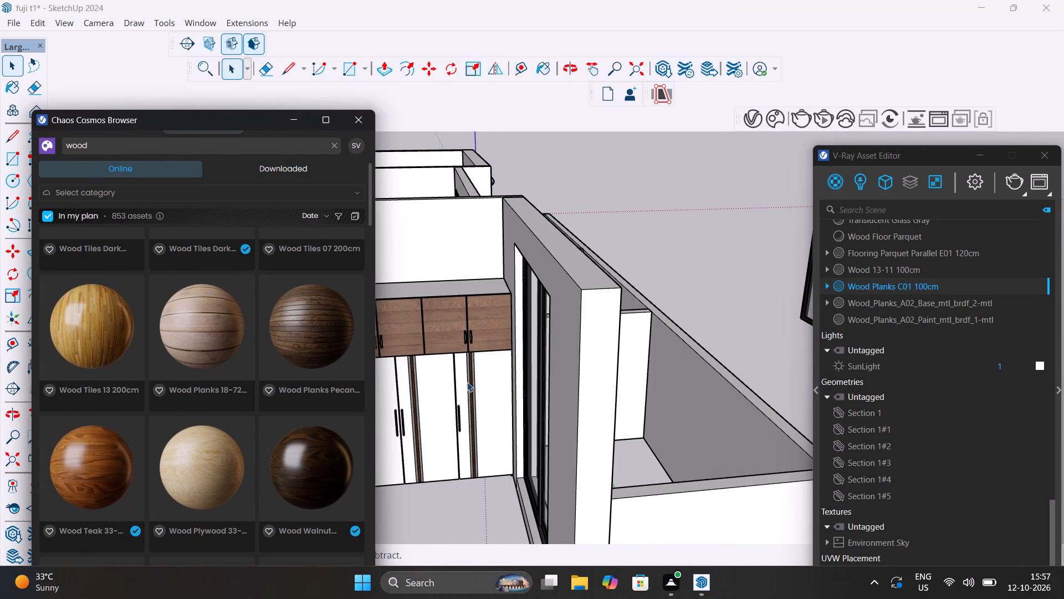
{"action": "middle_click_drag", "start_coordinate": [467, 382], "coordinate": [638, 295]}
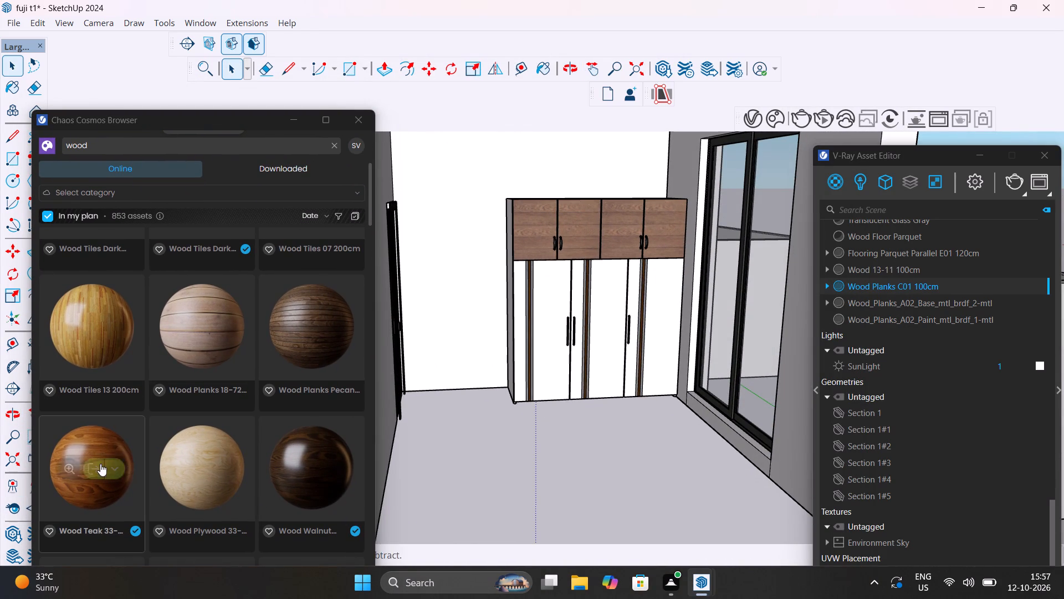
{"action": "left_click", "coordinate": [95, 469]}
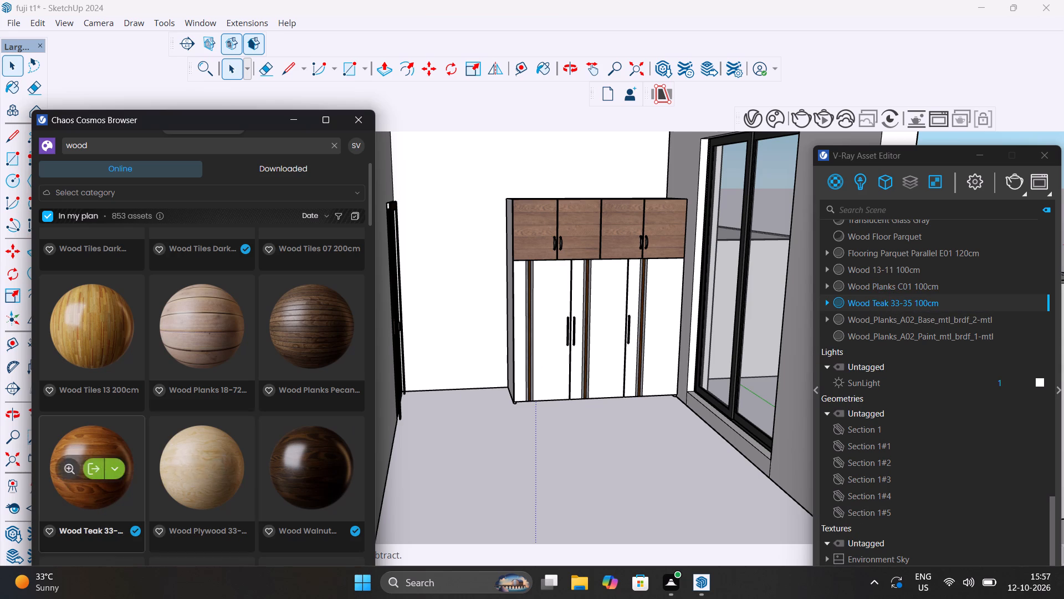
Open the wardrobe group, apply Wood Teak 33-35 100cm to all the white front panels of the three lower doors, and close the group.
{"action": "scroll", "coordinate": [528, 302], "scroll_direction": "up", "scroll_amount": 5}
{"action": "left_click", "coordinate": [565, 300]}
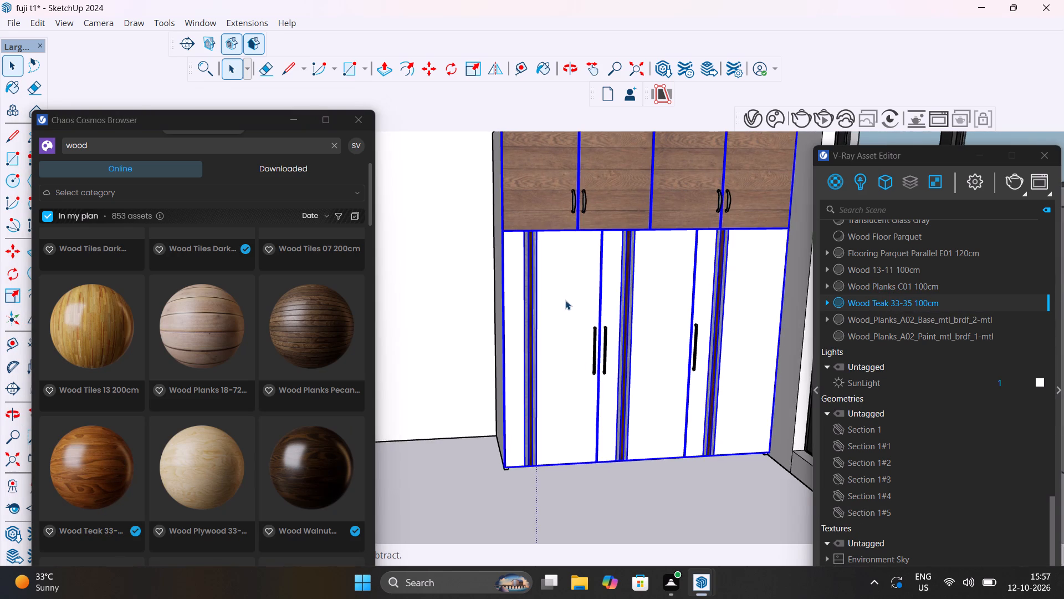
{"action": "double_click", "coordinate": [565, 300]}
{"action": "left_click", "coordinate": [565, 300]}
{"action": "left_click", "coordinate": [565, 300]}
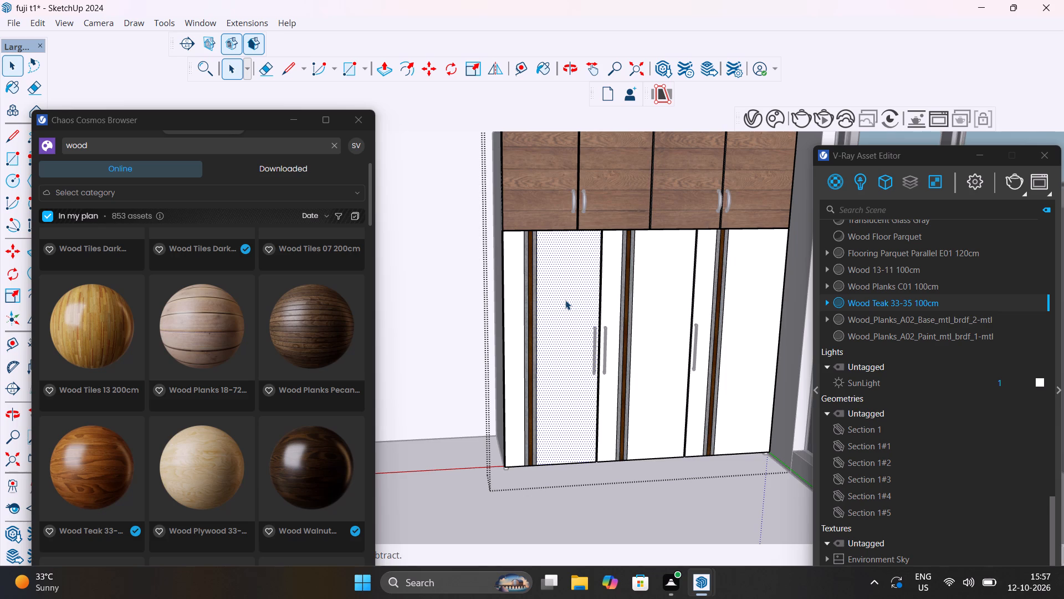
{"action": "scroll", "coordinate": [520, 301], "scroll_direction": "up", "scroll_amount": 6}
{"action": "left_click", "coordinate": [516, 301], "text": "shift"}
{"action": "scroll", "coordinate": [516, 301], "scroll_direction": "down", "scroll_amount": 5, "text": "shift"}
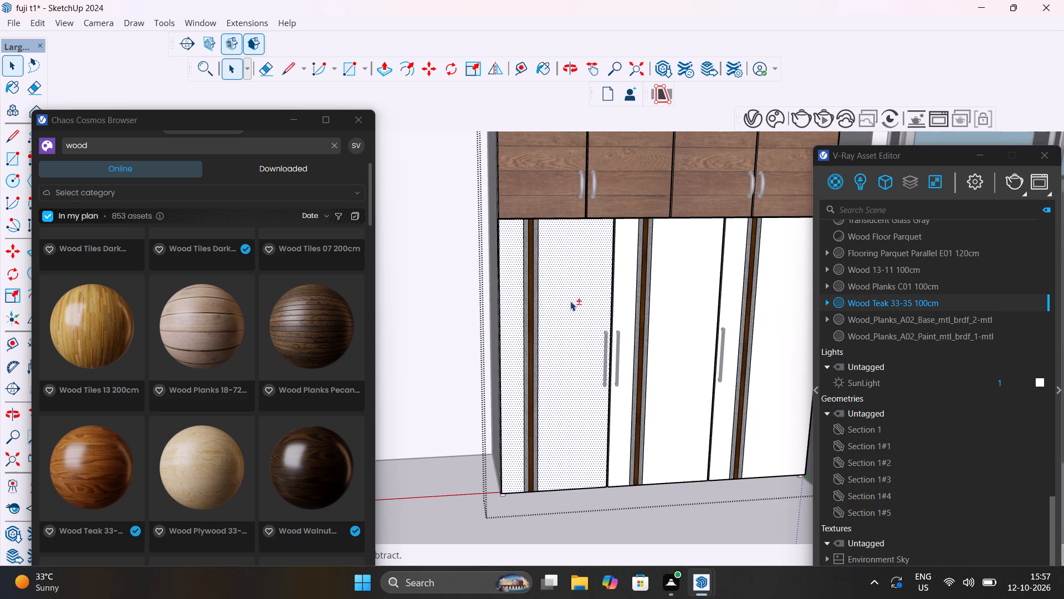
{"action": "left_click", "coordinate": [620, 299], "text": "shift"}
{"action": "left_click", "coordinate": [668, 301], "text": "shift"}
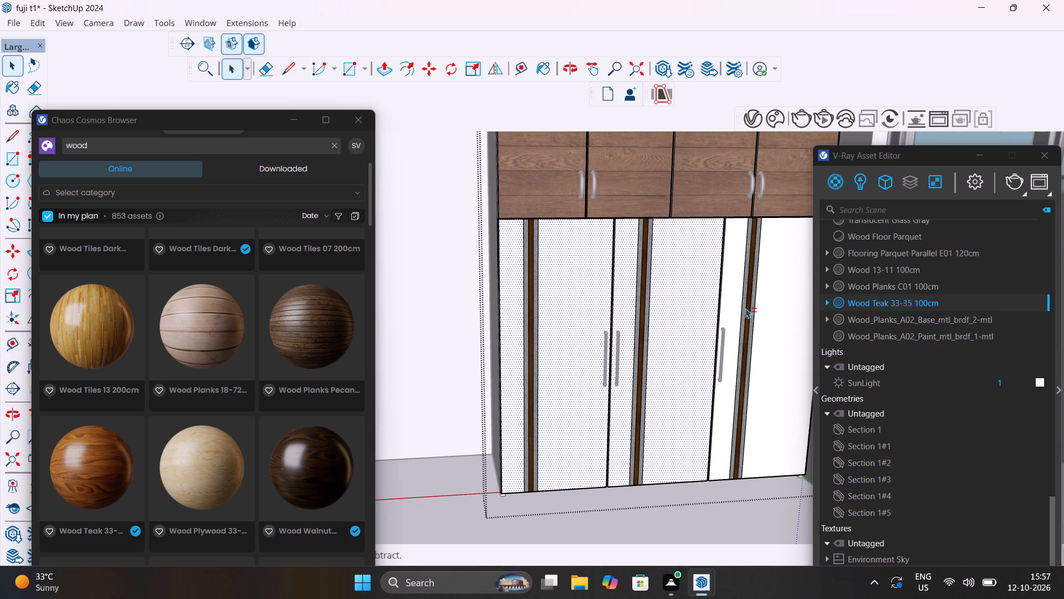
{"action": "left_click", "coordinate": [733, 297], "text": "shift"}
{"action": "left_click", "coordinate": [764, 302], "text": "shift"}
{"action": "scroll", "coordinate": [764, 303], "scroll_direction": "down", "scroll_amount": 1, "text": "shift"}
{"action": "middle_click_drag", "start_coordinate": [764, 303], "coordinate": [526, 332], "text": "shift"}
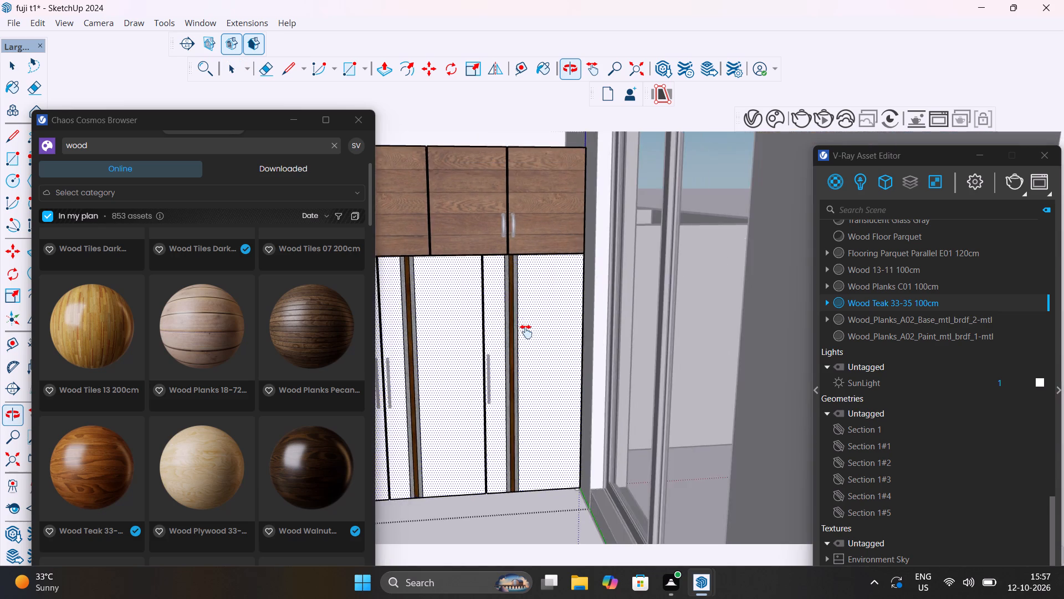
{"action": "middle_click_drag", "start_coordinate": [526, 332], "coordinate": [655, 328], "text": "shift"}
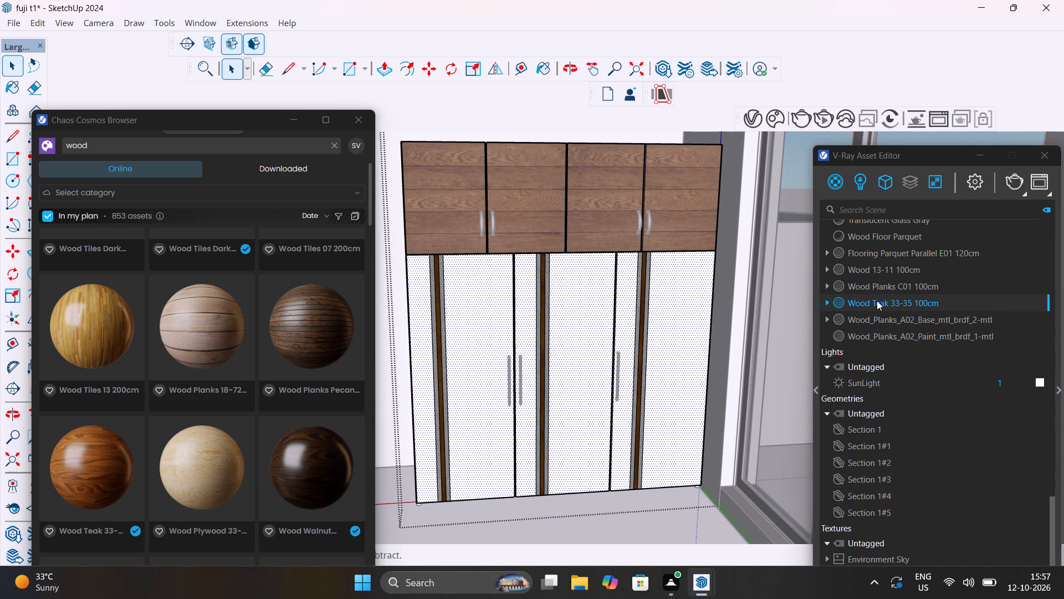
{"action": "right_click", "coordinate": [877, 301]}
{"action": "left_click", "coordinate": [896, 329]}
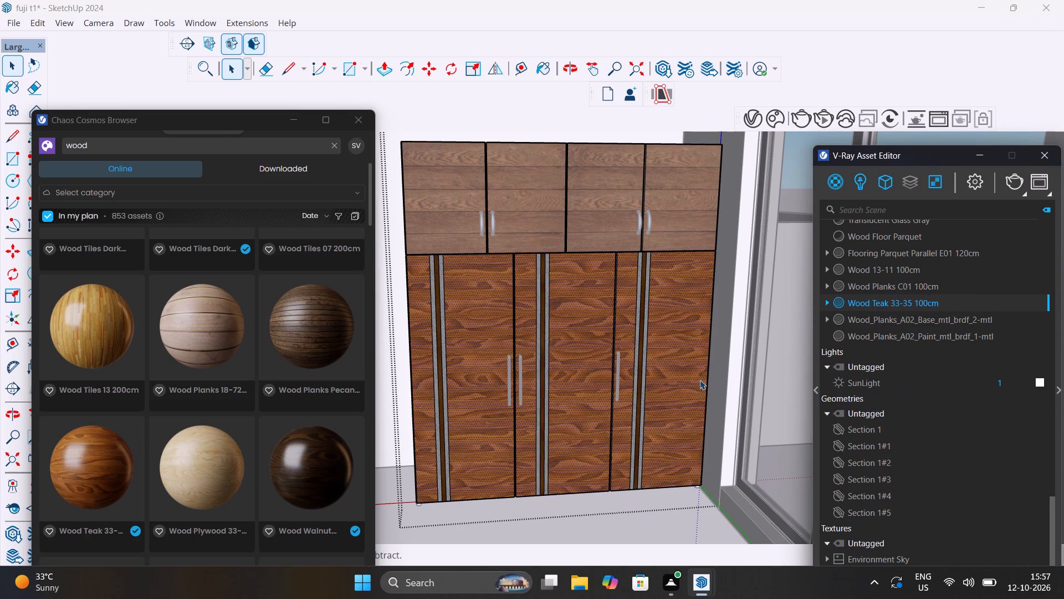
{"action": "scroll", "coordinate": [700, 380], "scroll_direction": "down", "scroll_amount": 9}
{"action": "left_click", "coordinate": [684, 161]}
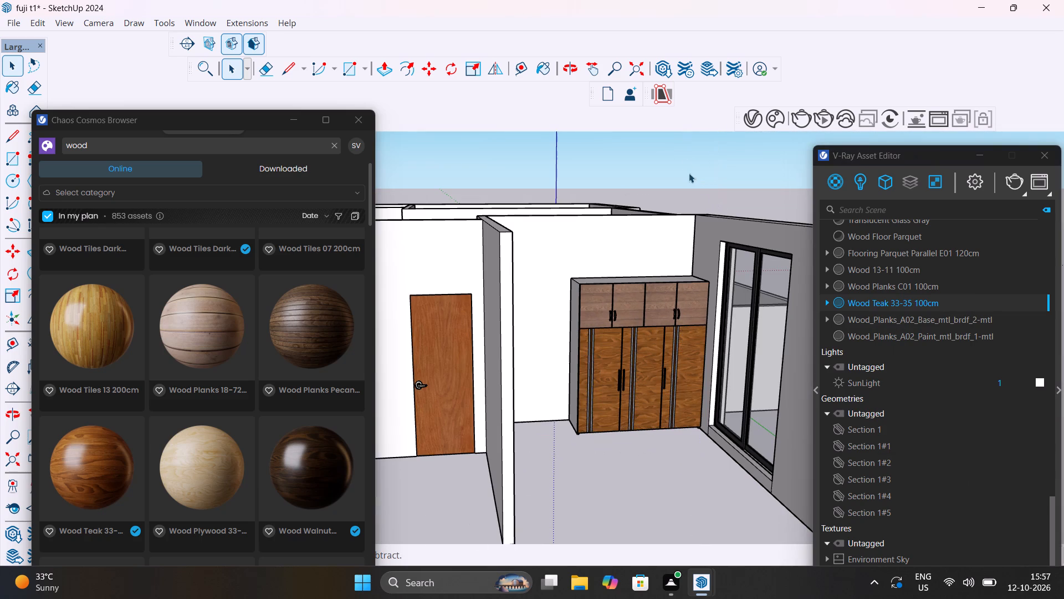
Review the wardrobe's upper and lower door finishes from several angles and within the whole apartment.
{"action": "scroll", "coordinate": [643, 357], "scroll_direction": "up", "scroll_amount": 9}
{"action": "middle_click_drag", "start_coordinate": [640, 373], "coordinate": [746, 383]}
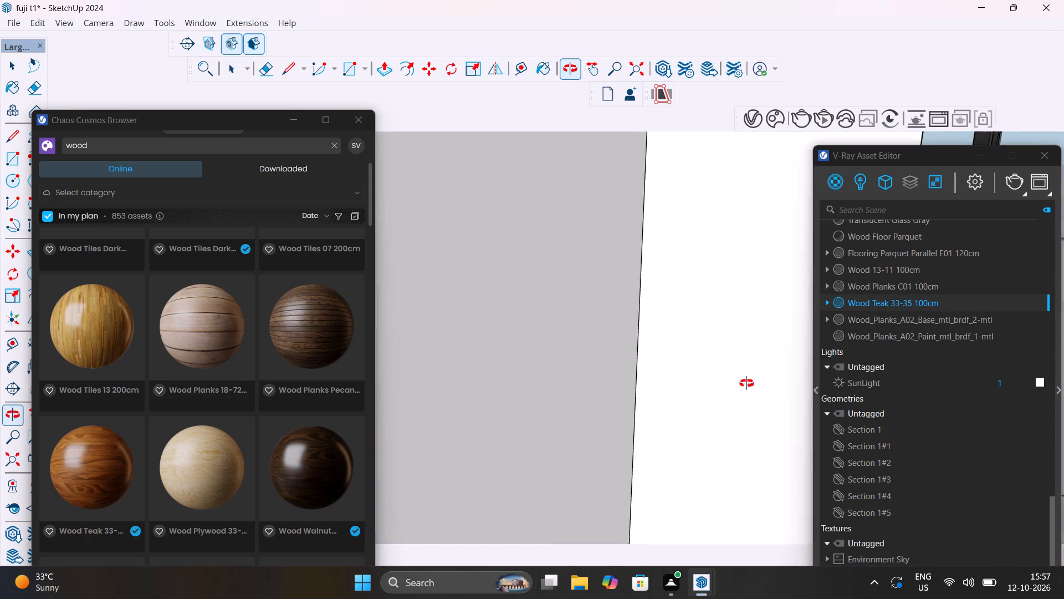
{"action": "middle_click_drag", "start_coordinate": [746, 383], "coordinate": [689, 403]}
{"action": "scroll", "coordinate": [688, 403], "scroll_direction": "down", "scroll_amount": 5}
{"action": "middle_click_drag", "start_coordinate": [689, 404], "coordinate": [641, 414]}
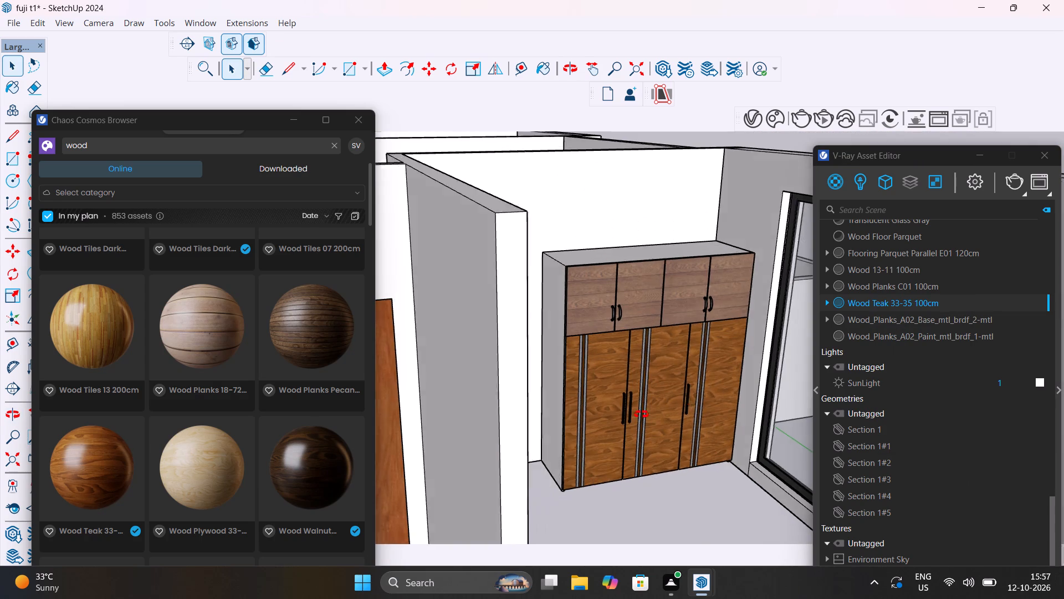
{"action": "middle_click_drag", "start_coordinate": [641, 414], "coordinate": [594, 387]}
{"action": "scroll", "coordinate": [594, 387], "scroll_direction": "down", "scroll_amount": 16}
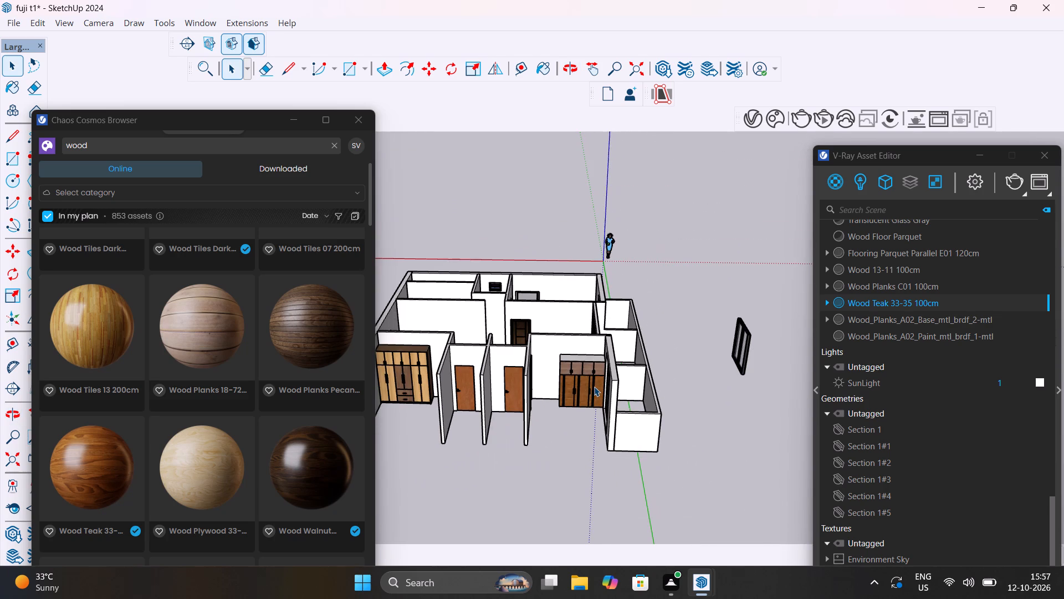
{"action": "scroll", "coordinate": [574, 389], "scroll_direction": "up", "scroll_amount": 5}
{"action": "middle_click_drag", "start_coordinate": [574, 389], "coordinate": [676, 351]}
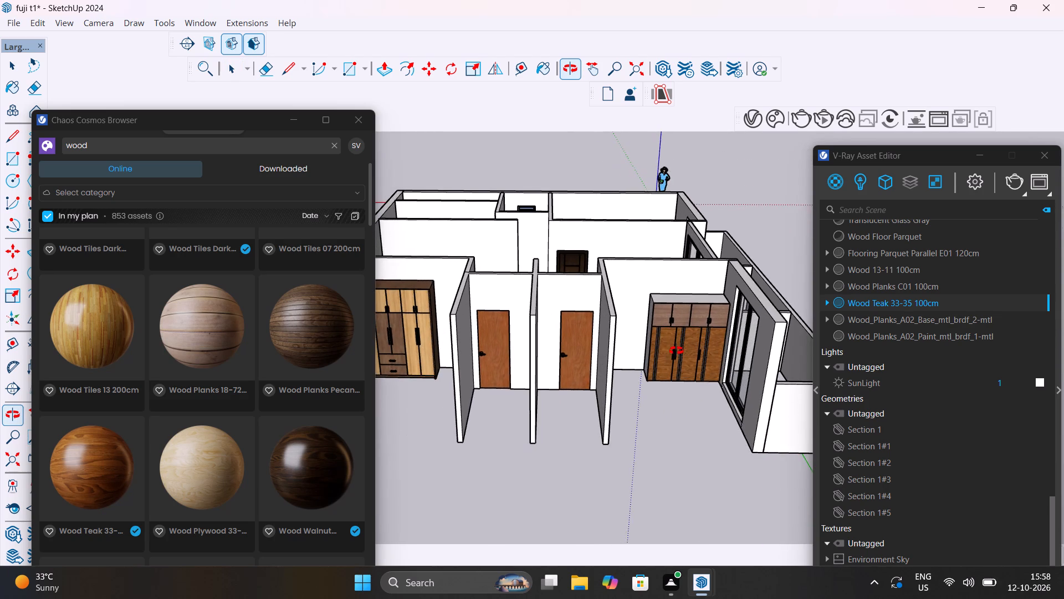
{"action": "middle_click_drag", "start_coordinate": [676, 351], "coordinate": [676, 320]}
Open the wardrobe's carcass group, apply Wood Teak 33-35 100cm to its exposed outer side and top face, and close the group.
{"action": "scroll", "coordinate": [676, 320], "scroll_direction": "up", "scroll_amount": 15}
{"action": "middle_click_drag", "start_coordinate": [649, 364], "coordinate": [667, 372]}
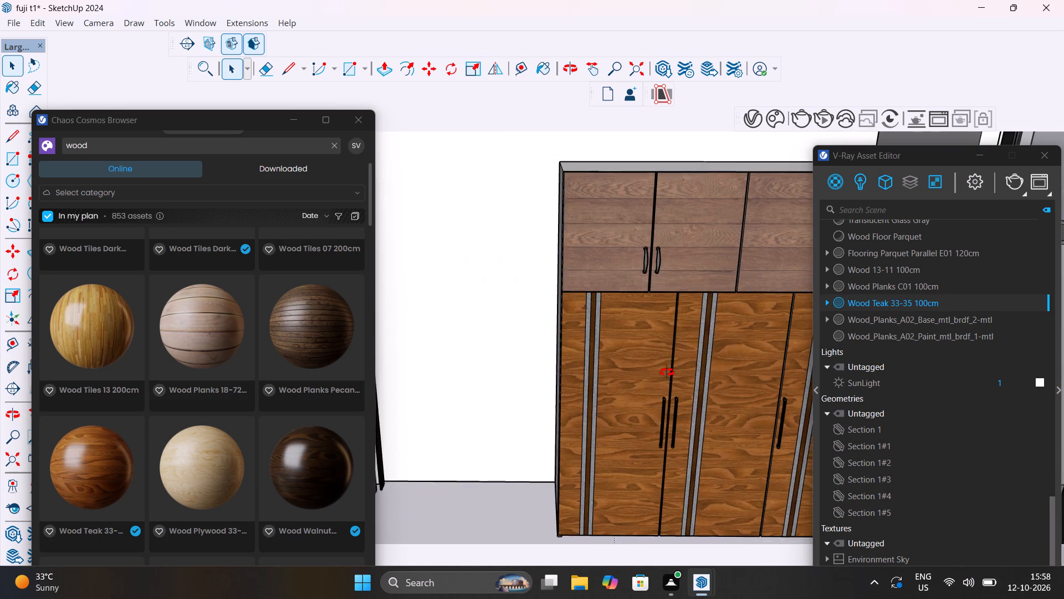
{"action": "middle_click_drag", "start_coordinate": [667, 372], "coordinate": [719, 419]}
{"action": "scroll", "coordinate": [556, 280], "scroll_direction": "up", "scroll_amount": 6}
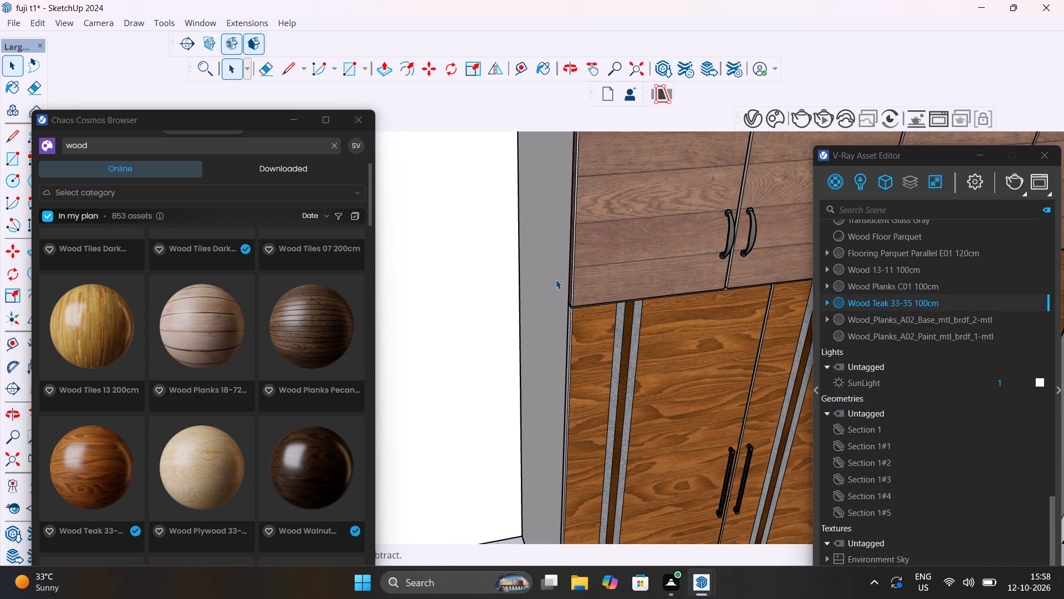
{"action": "left_click", "coordinate": [556, 280]}
{"action": "double_click", "coordinate": [556, 280]}
{"action": "left_click", "coordinate": [556, 280]}
{"action": "scroll", "coordinate": [556, 280], "scroll_direction": "down", "scroll_amount": 6}
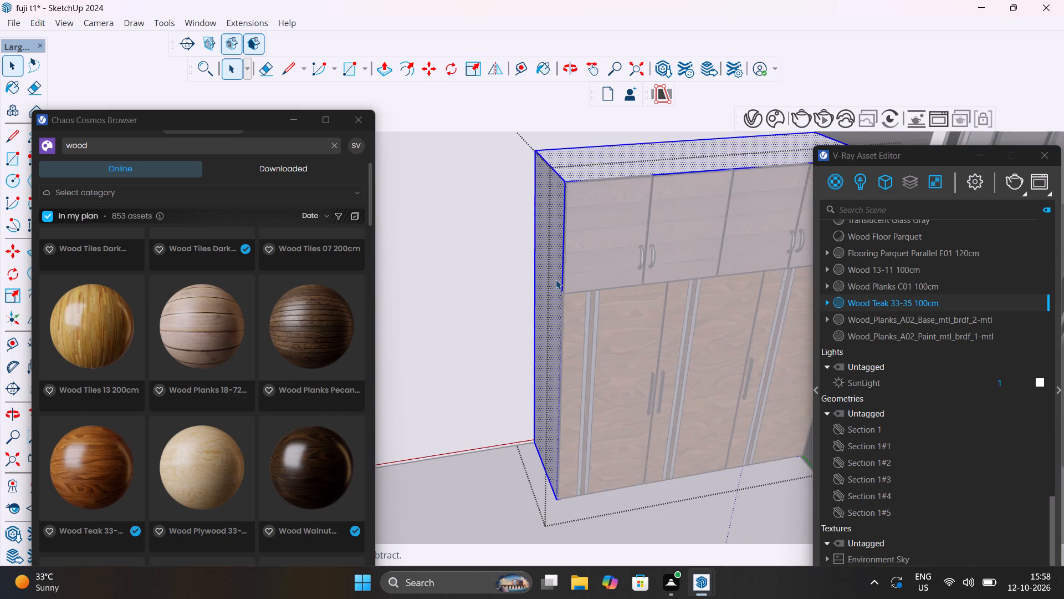
{"action": "scroll", "coordinate": [556, 280], "scroll_direction": "down", "scroll_amount": 4}
{"action": "left_click", "coordinate": [554, 280]}
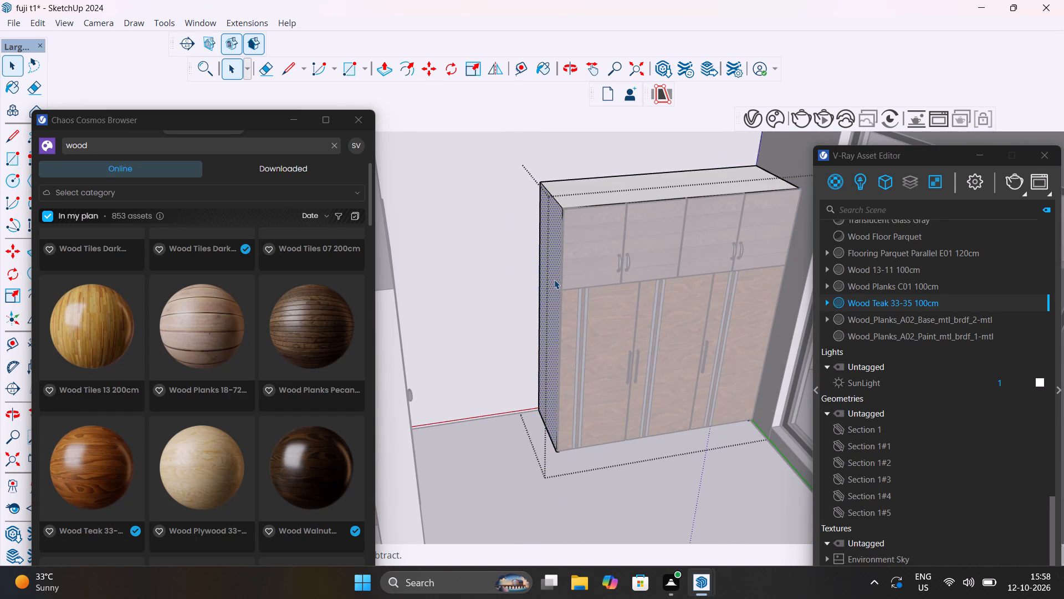
{"action": "scroll", "coordinate": [554, 280], "scroll_direction": "up", "scroll_amount": 4}
{"action": "middle_click_drag", "start_coordinate": [544, 225], "coordinate": [538, 381]}
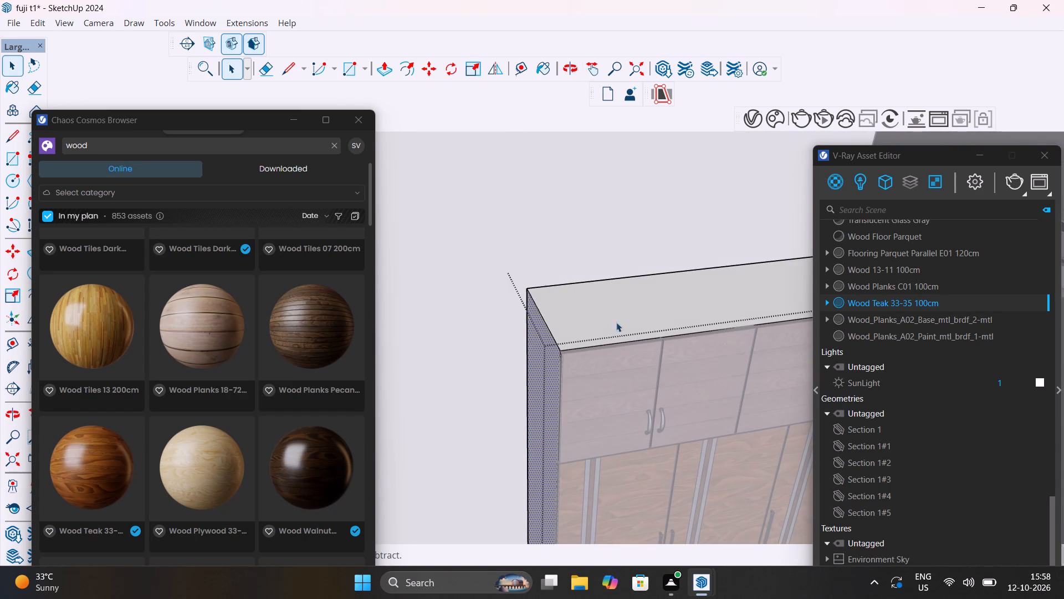
{"action": "left_click", "coordinate": [632, 301], "text": "shift"}
{"action": "right_click", "coordinate": [893, 306]}
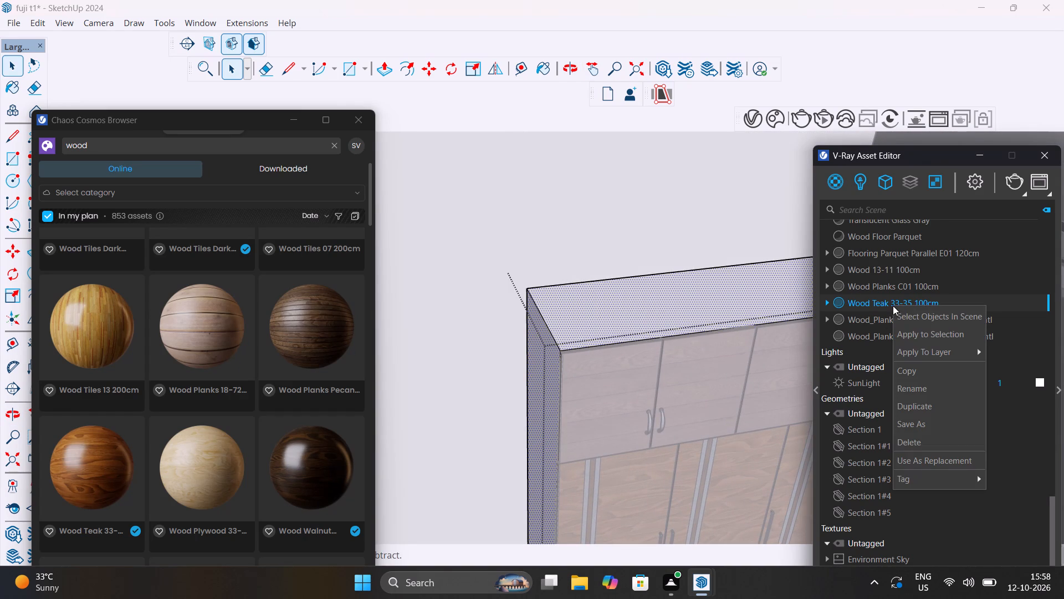
{"action": "left_click", "coordinate": [908, 333]}
{"action": "scroll", "coordinate": [765, 347], "scroll_direction": "down", "scroll_amount": 7}
{"action": "scroll", "coordinate": [603, 322], "scroll_direction": "down", "scroll_amount": 6}
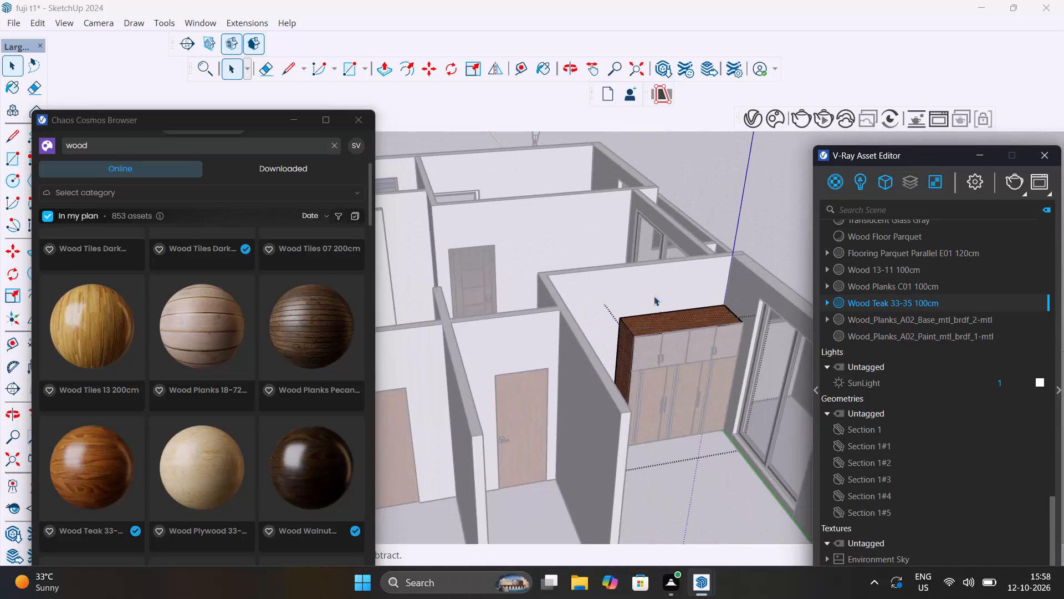
{"action": "left_click", "coordinate": [725, 193]}
Open the wardrobe's carcass group, apply Wood Teak 33-35 100cm to all its connected faces including the base, and close the group.
{"action": "scroll", "coordinate": [613, 397], "scroll_direction": "up", "scroll_amount": 10}
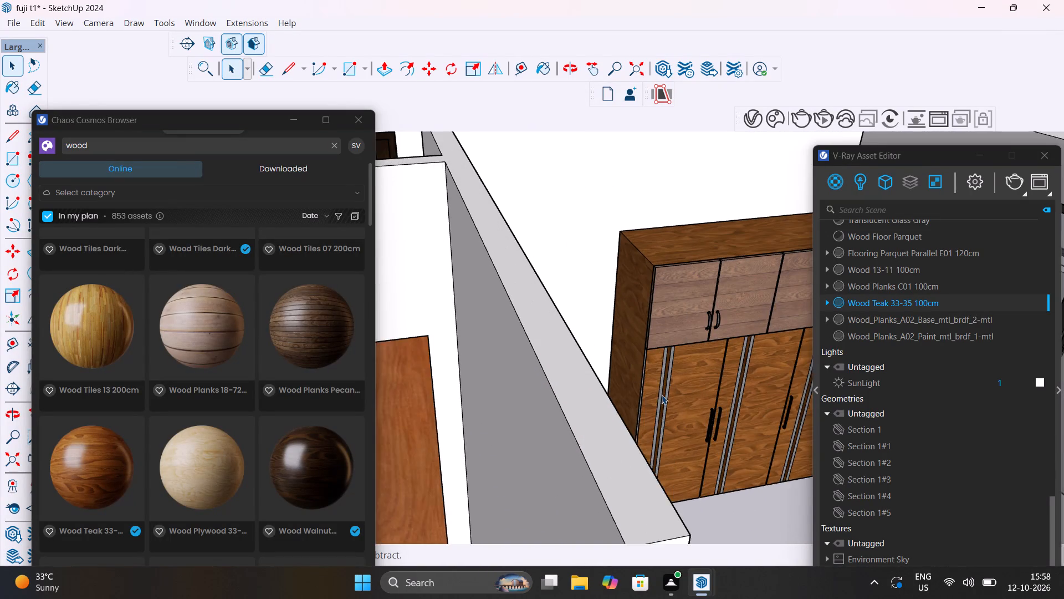
{"action": "scroll", "coordinate": [662, 395], "scroll_direction": "up", "scroll_amount": 1}
{"action": "middle_click_drag", "start_coordinate": [662, 395], "coordinate": [552, 330]}
{"action": "scroll", "coordinate": [591, 417], "scroll_direction": "down", "scroll_amount": 7}
{"action": "middle_click_drag", "start_coordinate": [597, 445], "coordinate": [573, 351], "text": "shift"}
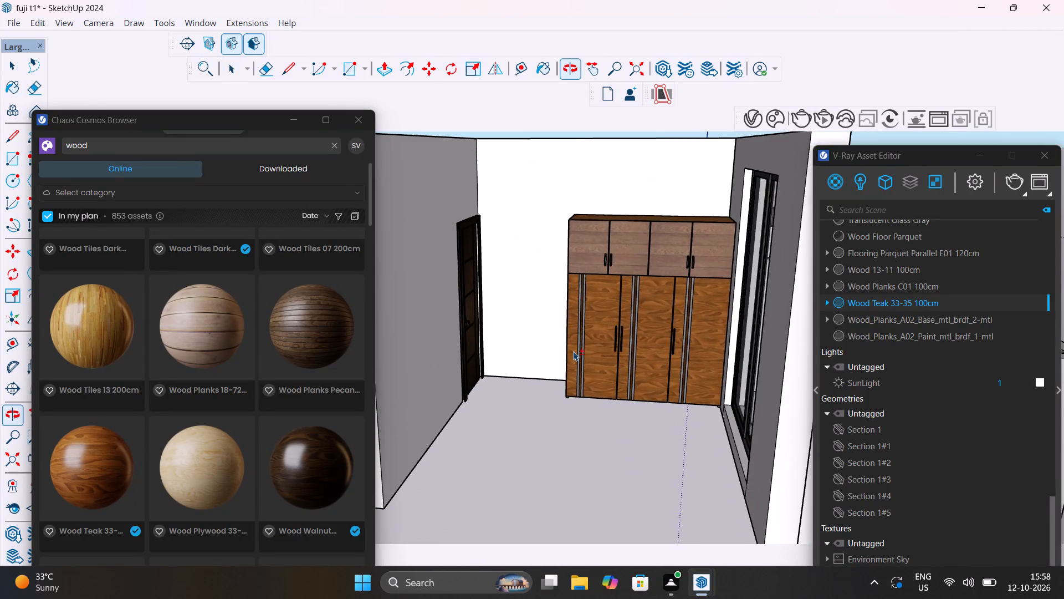
{"action": "scroll", "coordinate": [592, 369], "scroll_direction": "up", "scroll_amount": 12}
{"action": "middle_click_drag", "start_coordinate": [553, 446], "coordinate": [689, 272]}
{"action": "scroll", "coordinate": [520, 470], "scroll_direction": "up", "scroll_amount": 12}
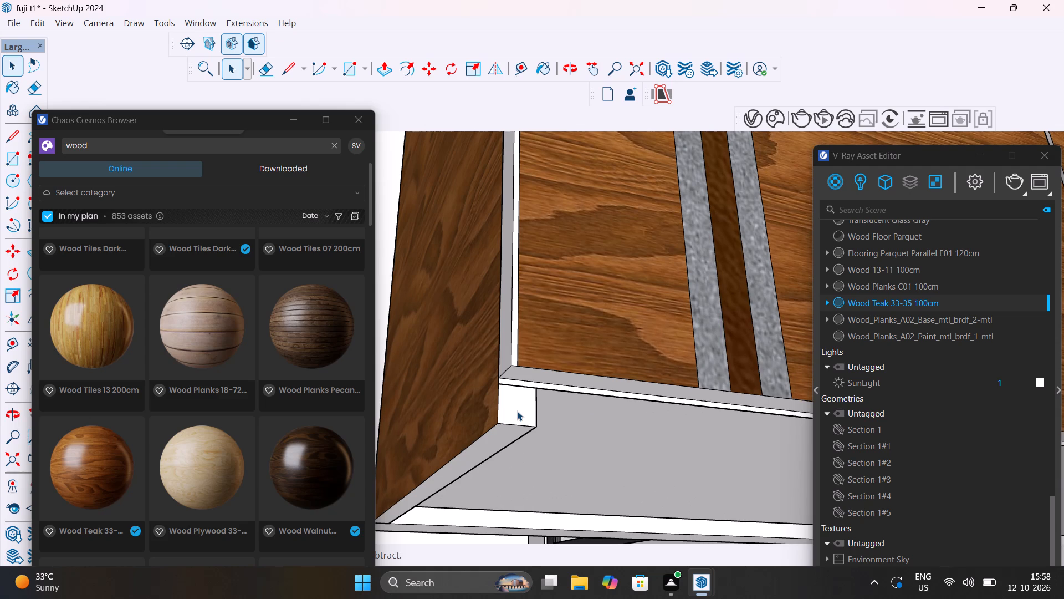
{"action": "left_click", "coordinate": [517, 411]}
{"action": "double_click", "coordinate": [517, 411]}
{"action": "left_click", "coordinate": [517, 411]}
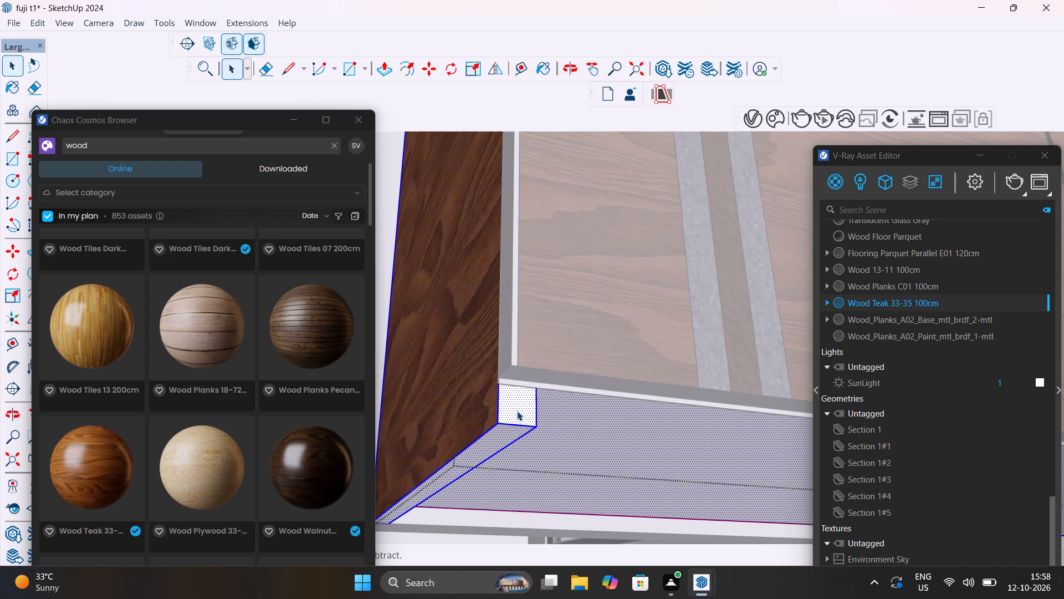
{"action": "scroll", "coordinate": [517, 411], "scroll_direction": "down", "scroll_amount": 10}
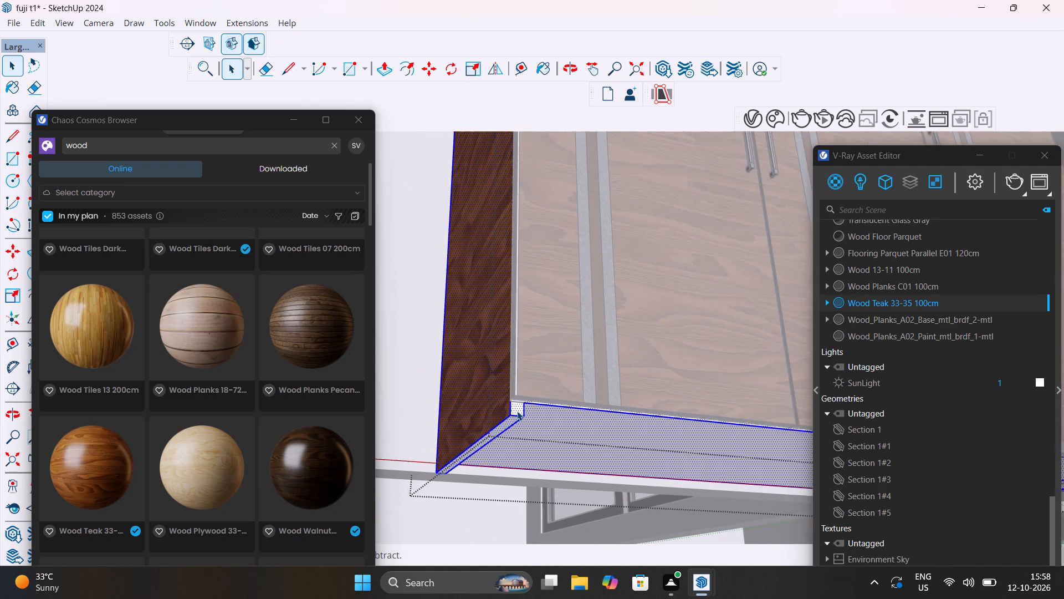
{"action": "scroll", "coordinate": [517, 411], "scroll_direction": "down", "scroll_amount": 6}
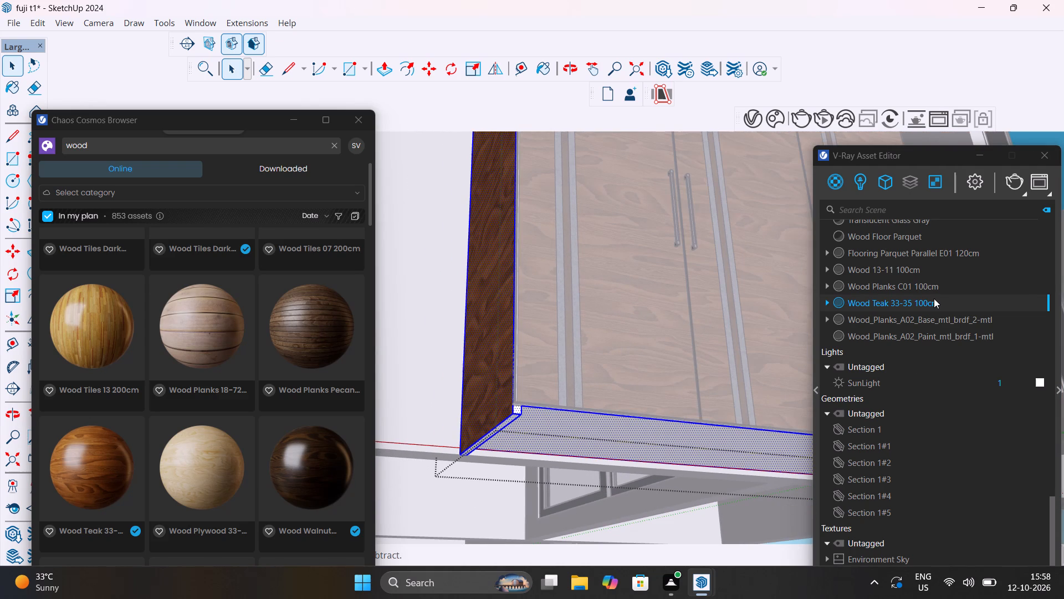
{"action": "right_click", "coordinate": [934, 298]}
{"action": "left_click", "coordinate": [952, 325]}
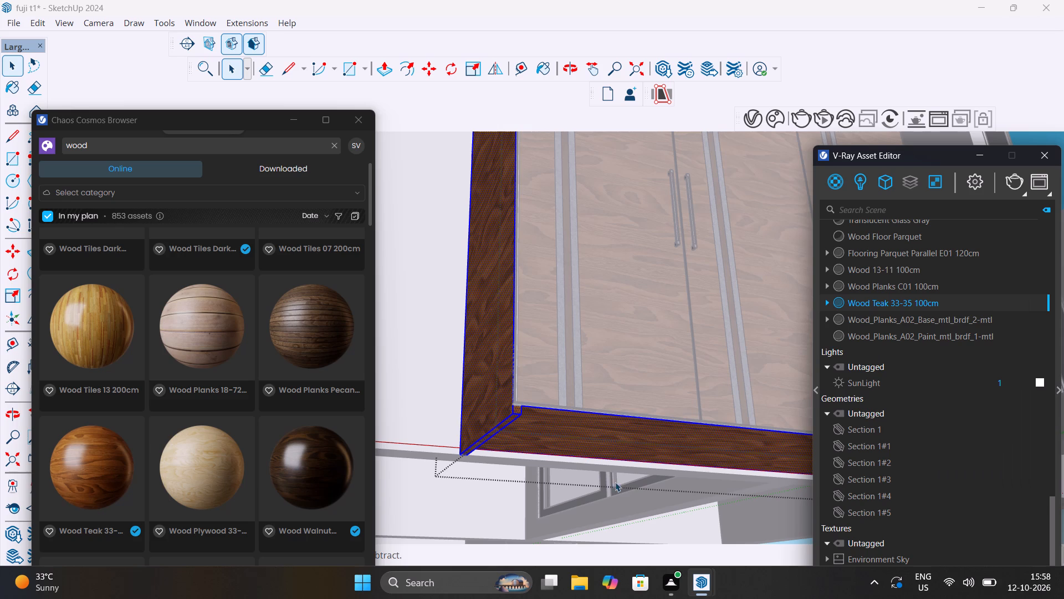
{"action": "scroll", "coordinate": [556, 467], "scroll_direction": "down", "scroll_amount": 7}
{"action": "middle_click_drag", "start_coordinate": [607, 433], "coordinate": [496, 541]}
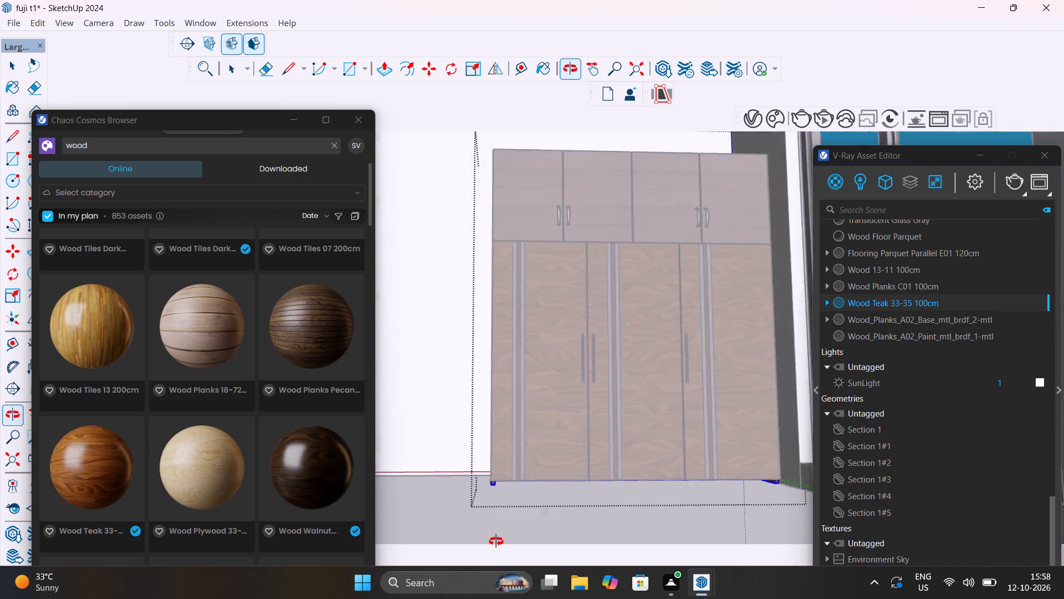
{"action": "middle_click_drag", "start_coordinate": [496, 541], "coordinate": [477, 580]}
{"action": "scroll", "coordinate": [559, 457], "scroll_direction": "down", "scroll_amount": 14}
{"action": "left_click", "coordinate": [756, 359]}
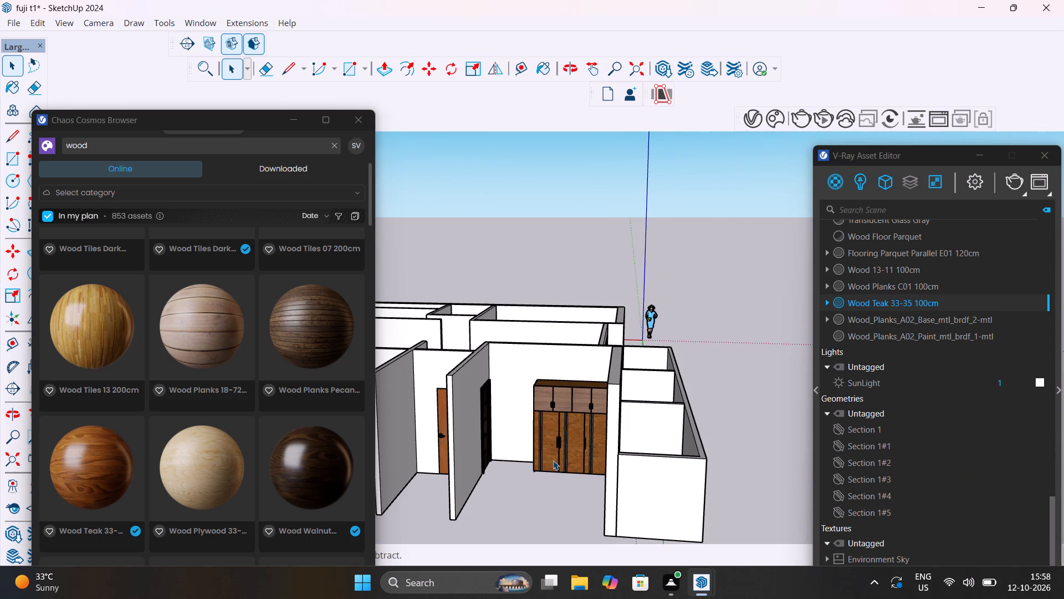
Close the Chaos Cosmos Browser.
{"action": "scroll", "coordinate": [544, 459], "scroll_direction": "up", "scroll_amount": 11}
{"action": "middle_click_drag", "start_coordinate": [573, 453], "coordinate": [789, 314]}
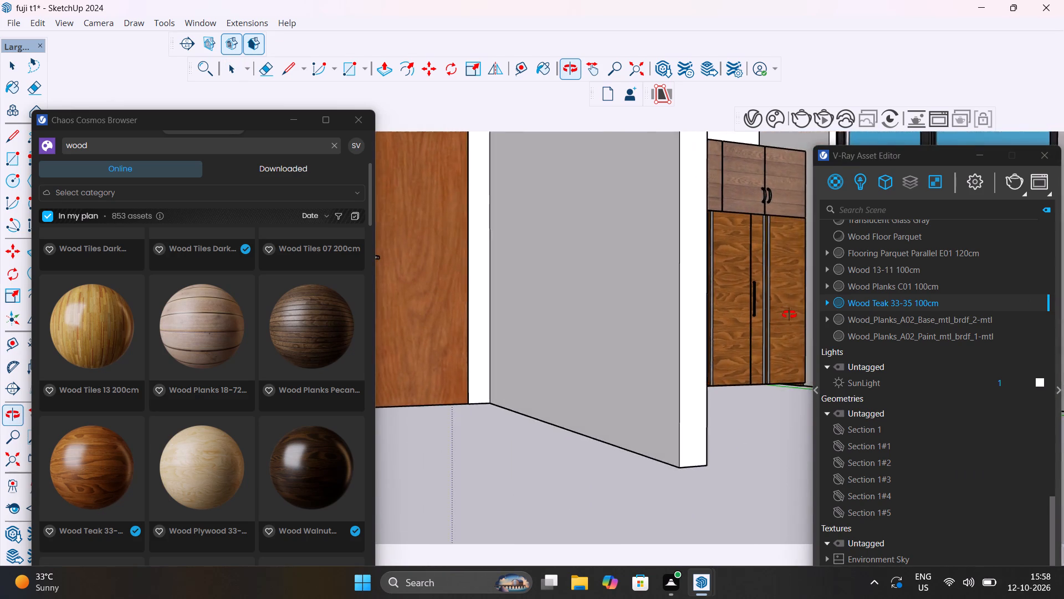
{"action": "middle_click_drag", "start_coordinate": [789, 314], "coordinate": [705, 353]}
{"action": "scroll", "coordinate": [706, 354], "scroll_direction": "down", "scroll_amount": 5}
{"action": "left_click", "coordinate": [354, 128]}
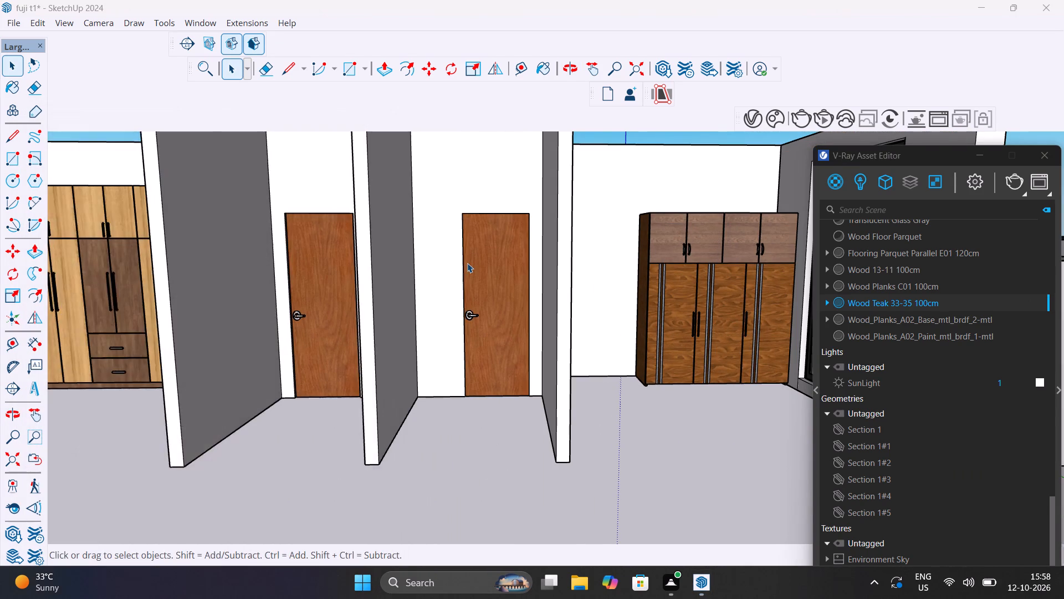
Unhide all hidden objects in the apartment model.
{"action": "scroll", "coordinate": [467, 263], "scroll_direction": "down", "scroll_amount": 11}
{"action": "middle_click_drag", "start_coordinate": [491, 263], "coordinate": [478, 423]}
{"action": "scroll", "coordinate": [549, 339], "scroll_direction": "up", "scroll_amount": 5}
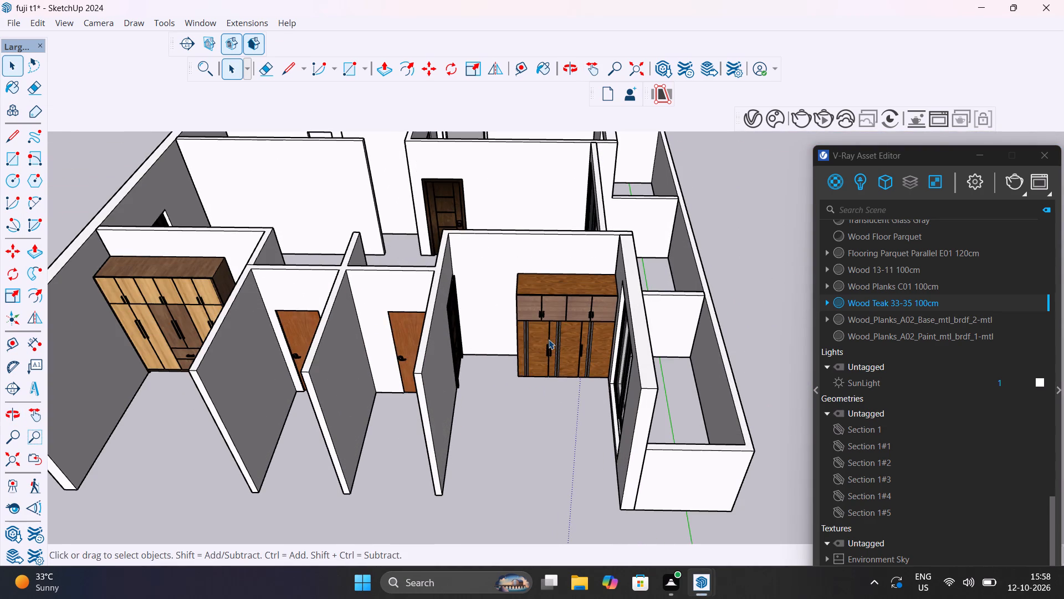
{"action": "left_click", "coordinate": [34, 23]}
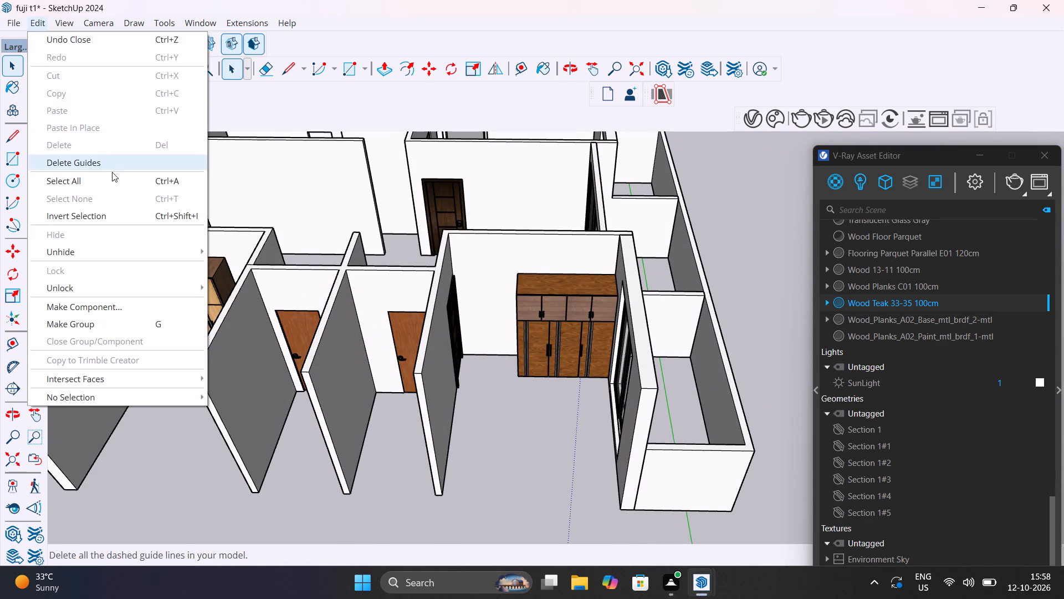
{"action": "left_click", "coordinate": [228, 282]}
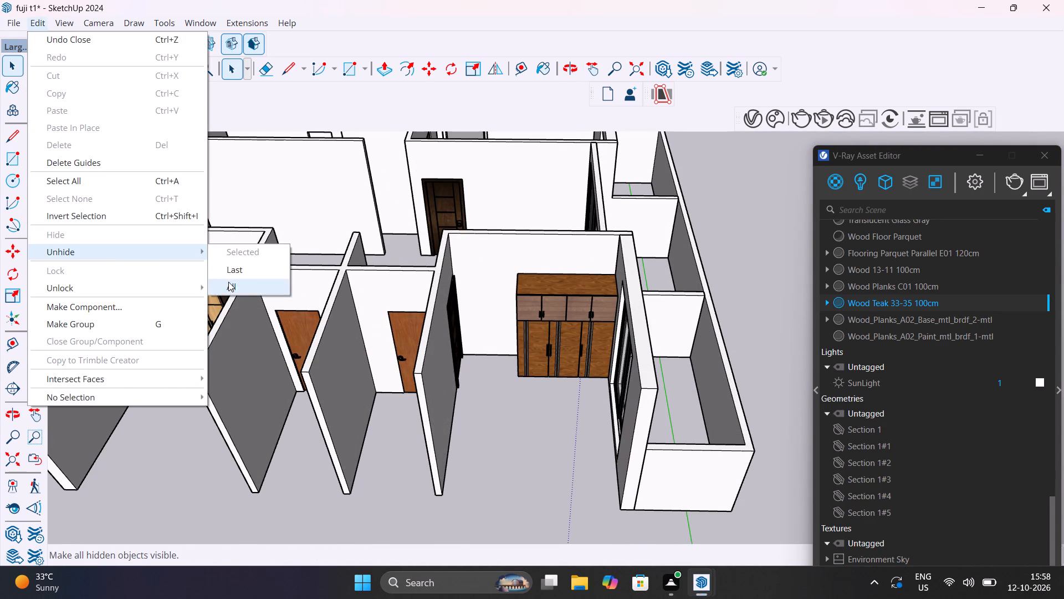
Inspect the unhidden outer walls, floor and both wardrobes from several angles around the apartment.
{"action": "middle_click_drag", "start_coordinate": [403, 356], "coordinate": [174, 424]}
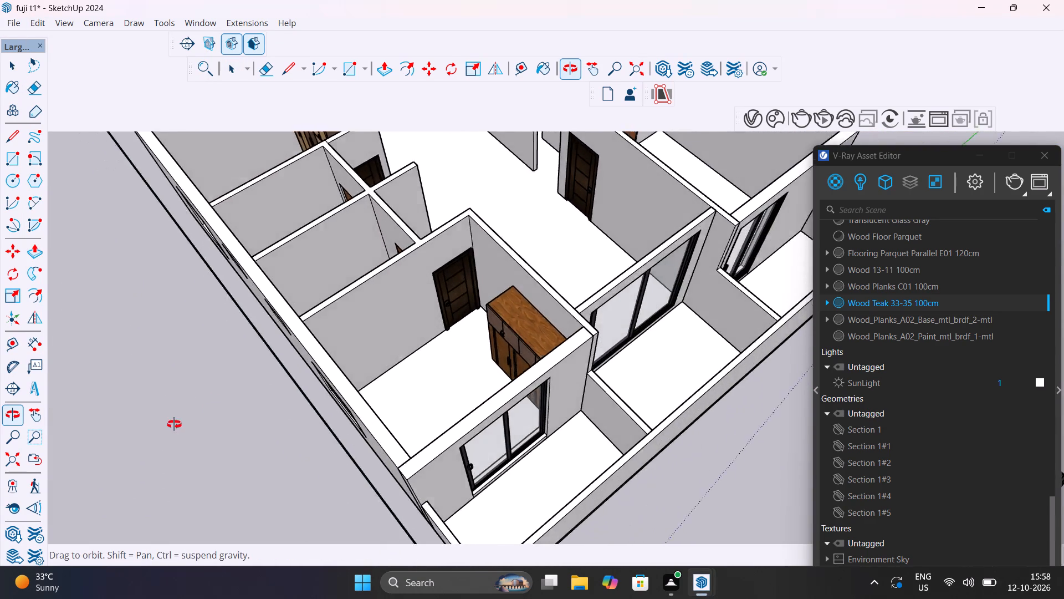
{"action": "middle_click_drag", "start_coordinate": [174, 424], "coordinate": [19, 309]}
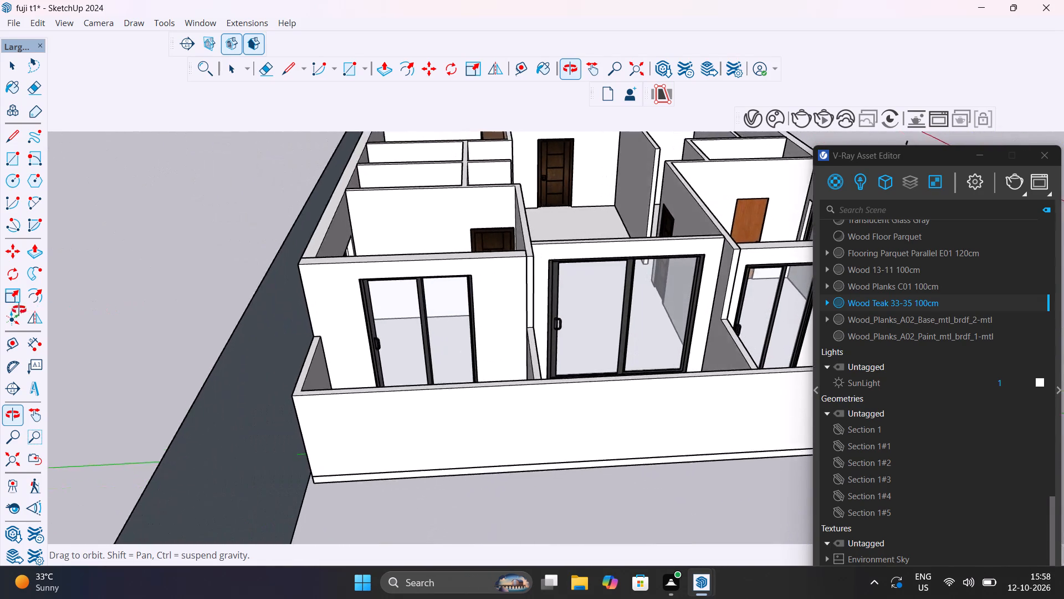
{"action": "middle_click_drag", "start_coordinate": [19, 309], "coordinate": [148, 357]}
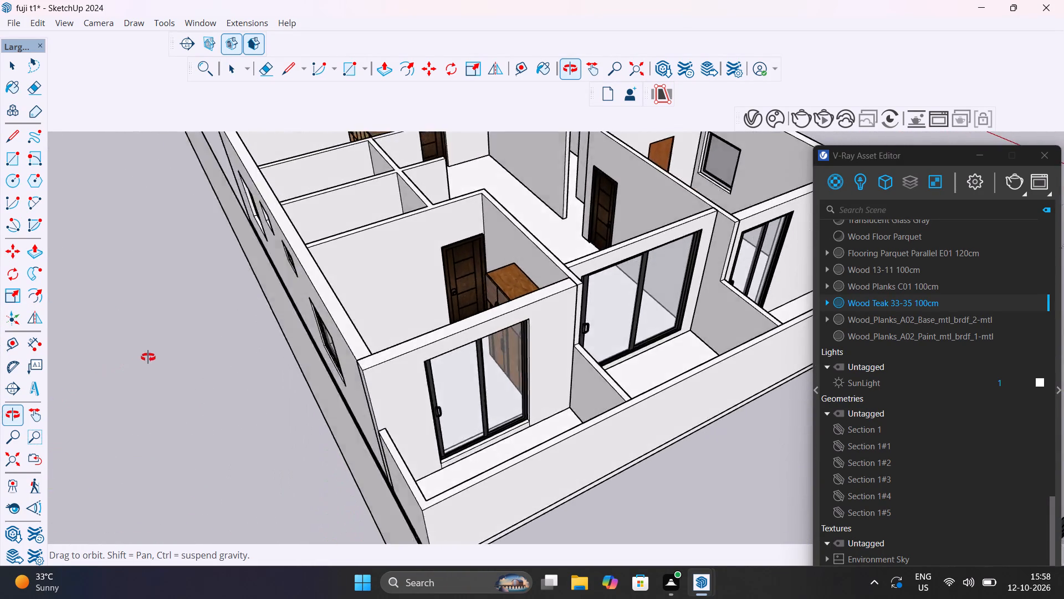
{"action": "middle_click_drag", "start_coordinate": [148, 357], "coordinate": [464, 417]}
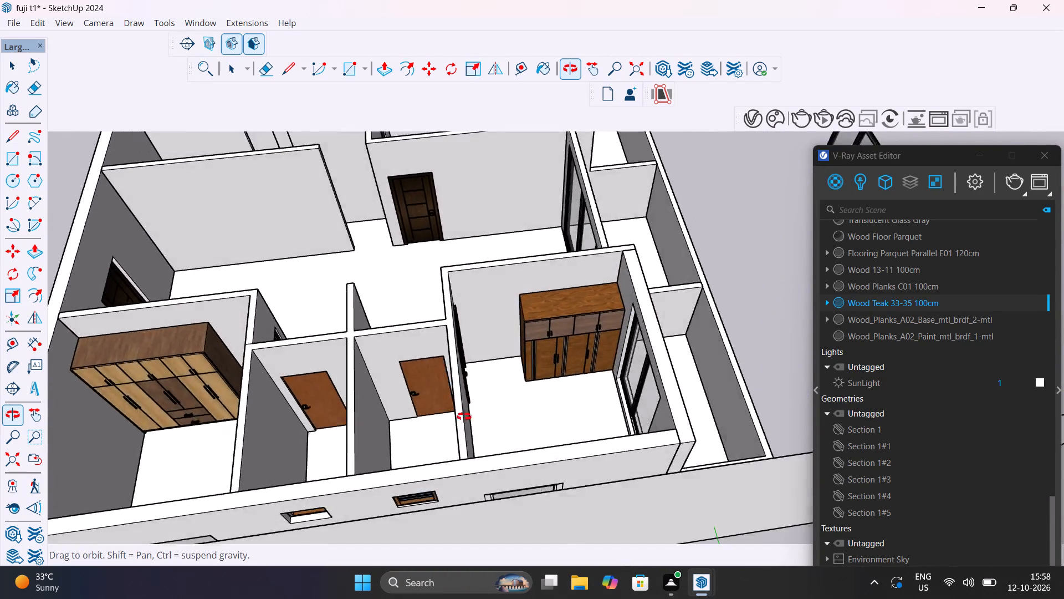
{"action": "middle_click_drag", "start_coordinate": [464, 417], "coordinate": [618, 395]}
{"action": "scroll", "coordinate": [511, 392], "scroll_direction": "down", "scroll_amount": 15}
{"action": "scroll", "coordinate": [511, 392], "scroll_direction": "down", "scroll_amount": 8}
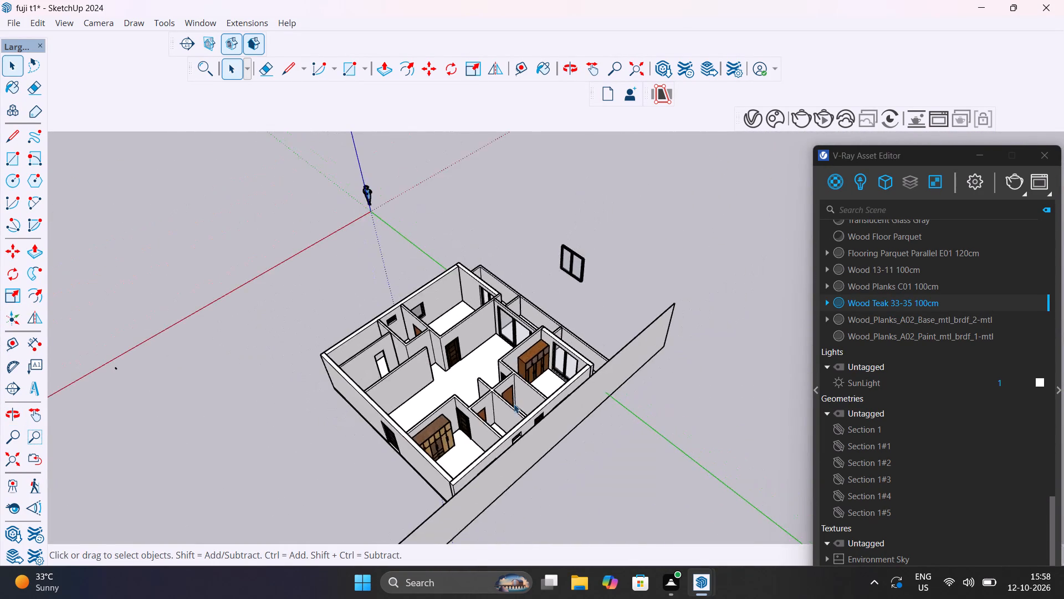
{"action": "scroll", "coordinate": [514, 404], "scroll_direction": "down", "scroll_amount": 8}
{"action": "scroll", "coordinate": [487, 436], "scroll_direction": "up", "scroll_amount": 18}
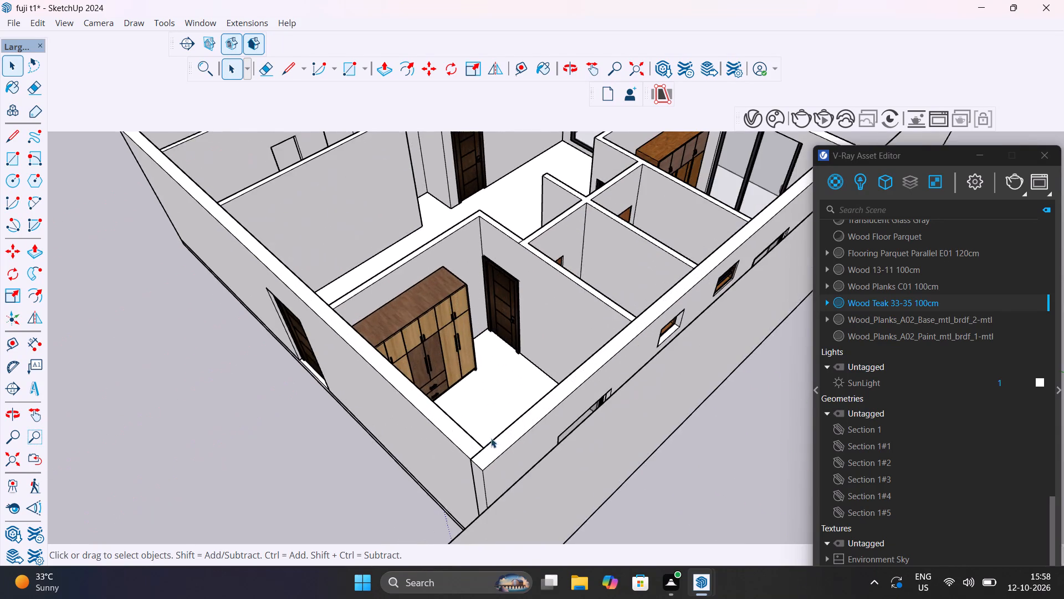
{"action": "middle_click_drag", "start_coordinate": [506, 443], "coordinate": [752, 418]}
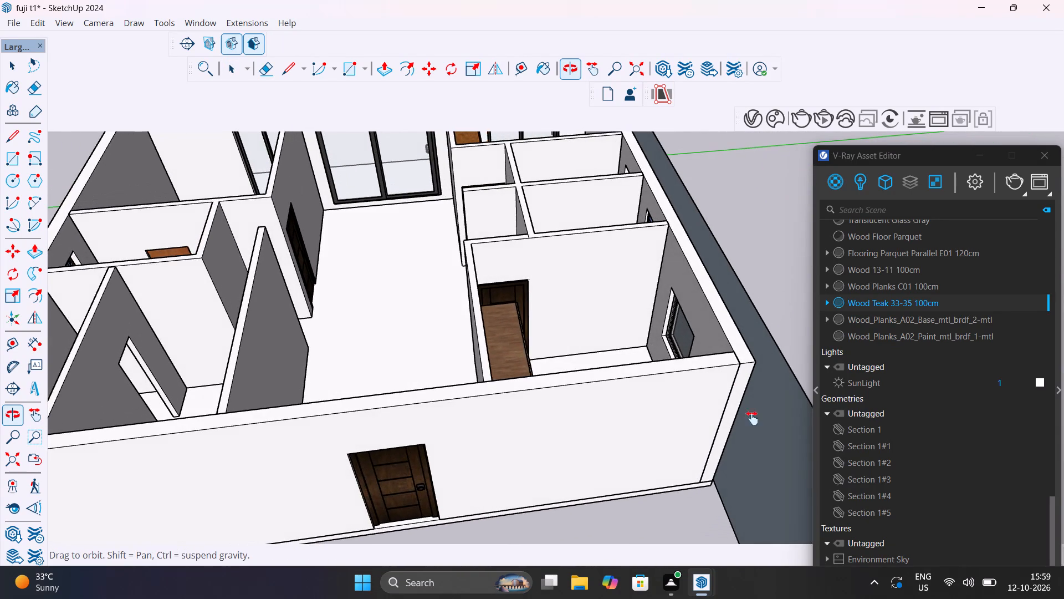
{"action": "middle_click_drag", "start_coordinate": [752, 418], "coordinate": [202, 423]}
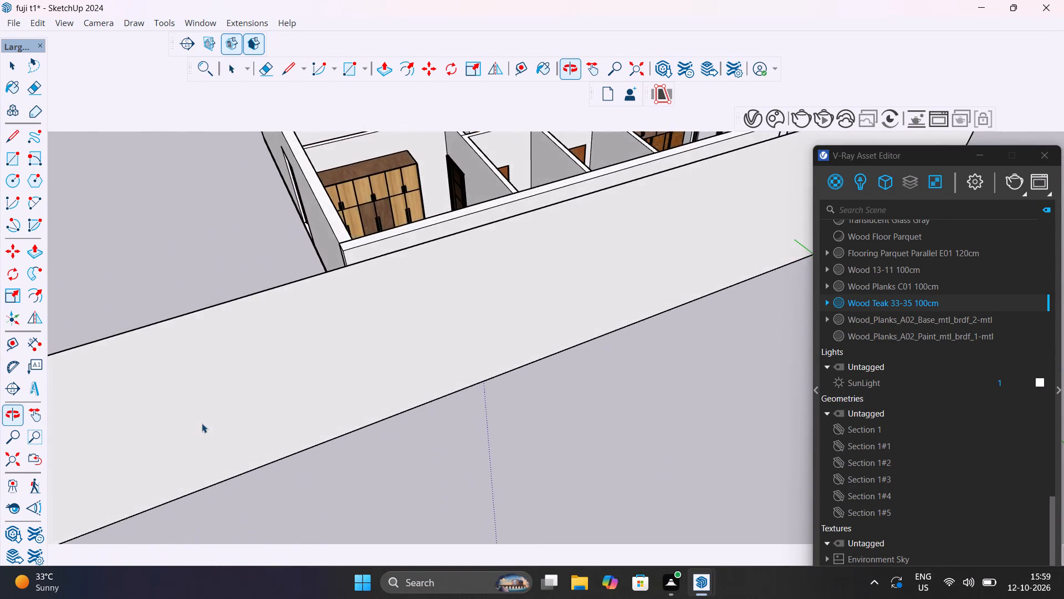
{"action": "scroll", "coordinate": [284, 382], "scroll_direction": "down", "scroll_amount": 13}
{"action": "scroll", "coordinate": [407, 306], "scroll_direction": "up", "scroll_amount": 17}
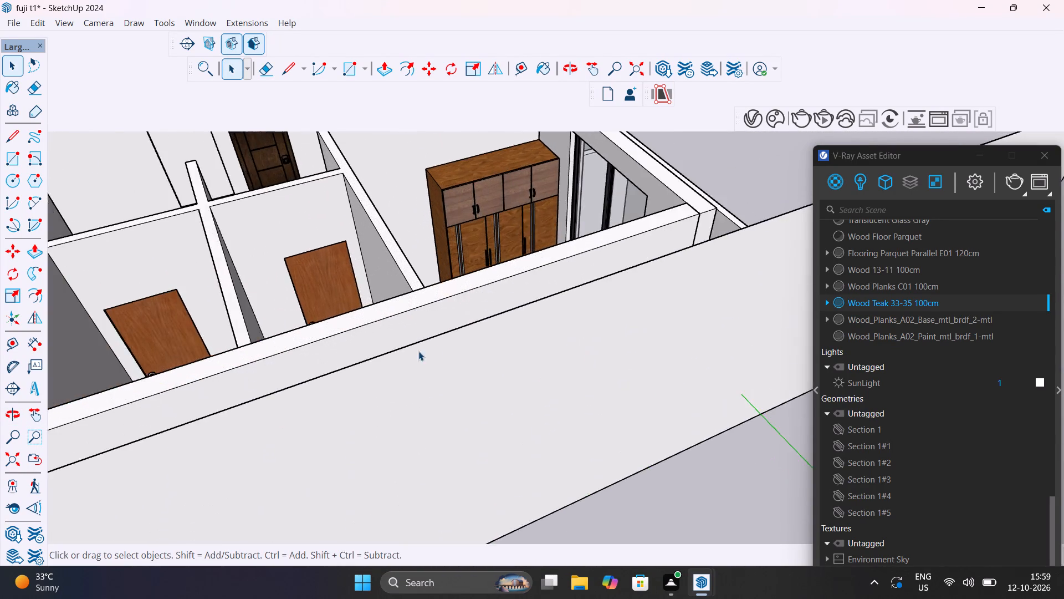
{"action": "scroll", "coordinate": [418, 351], "scroll_direction": "up", "scroll_amount": 2}
{"action": "middle_click_drag", "start_coordinate": [436, 347], "coordinate": [651, 406]}
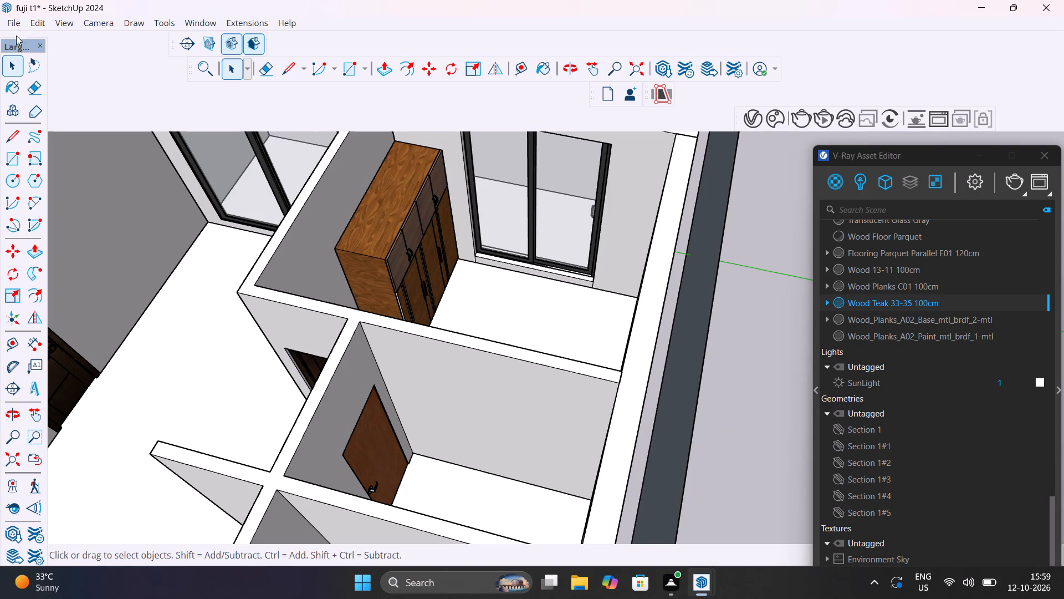
Unhide all objects in the model once more.
{"action": "left_click", "coordinate": [33, 27]}
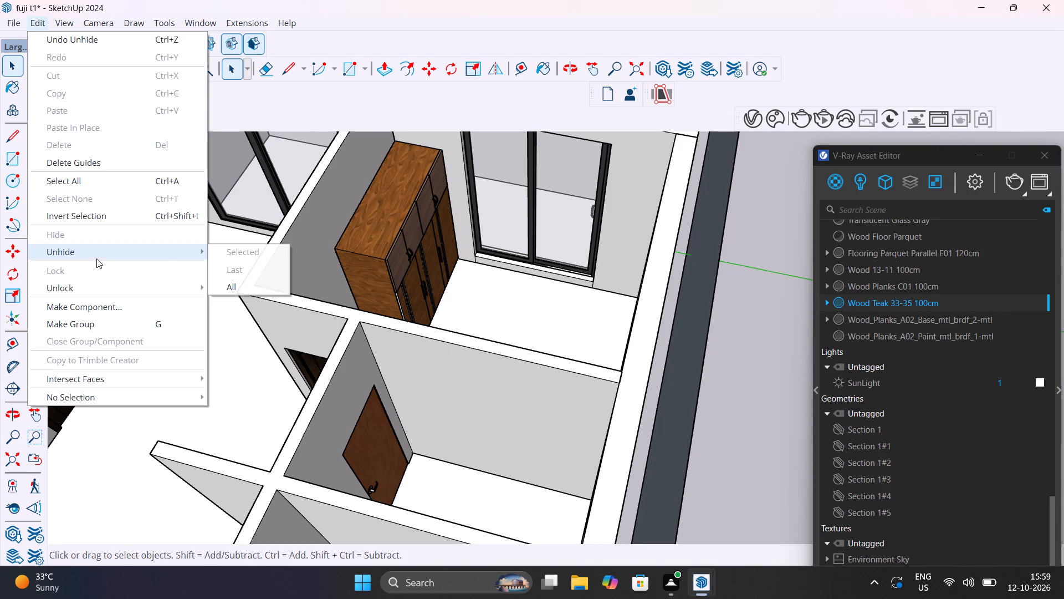
{"action": "left_click", "coordinate": [238, 287]}
Delete the large stray vertical plane running along the apartment's outer window wall.
{"action": "scroll", "coordinate": [238, 287], "scroll_direction": "down", "scroll_amount": 14}
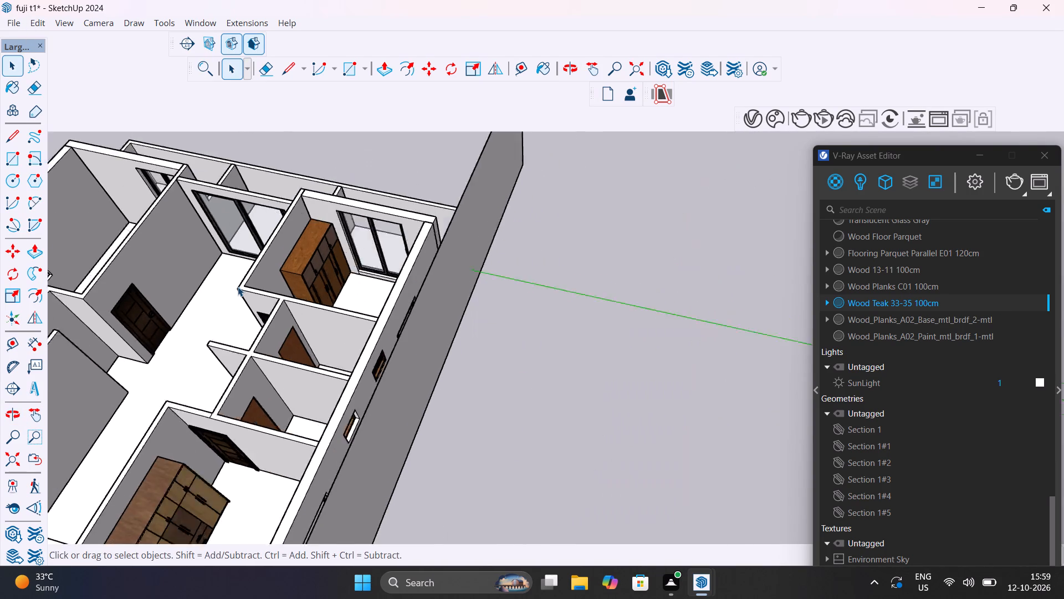
{"action": "scroll", "coordinate": [238, 287], "scroll_direction": "down", "scroll_amount": 1}
{"action": "left_click", "coordinate": [350, 337]}
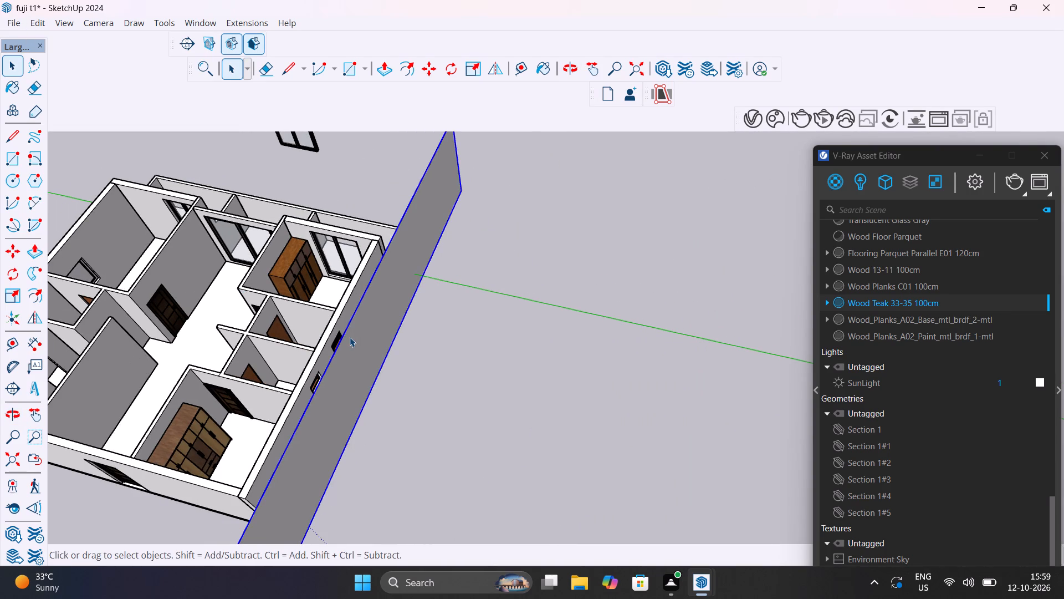
{"action": "key", "text": "Delete"}
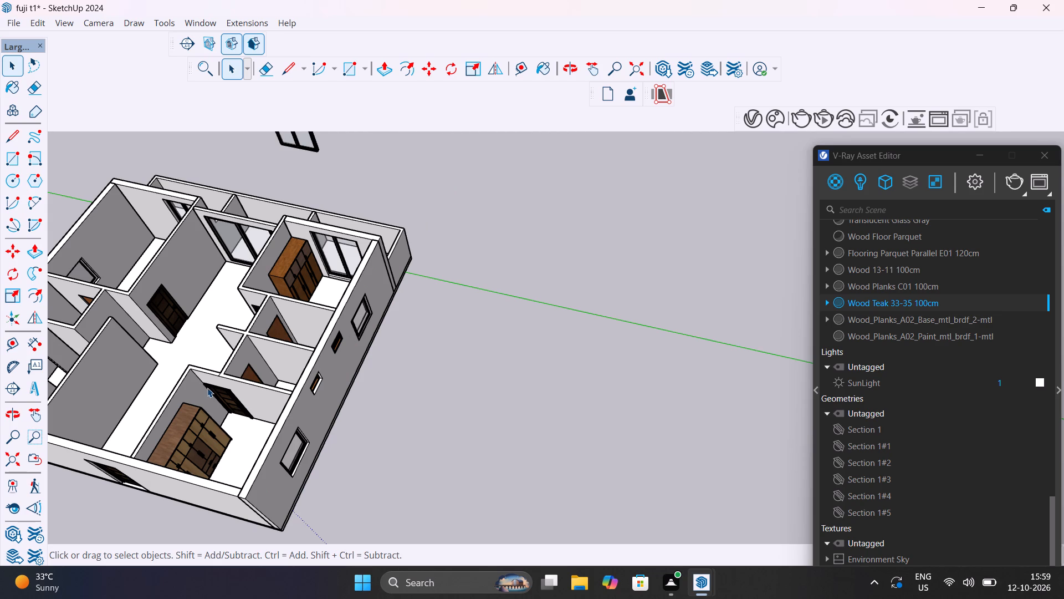
Examine the apartment's windows, doors, rooms and wardrobes from the outside and from above.
{"action": "scroll", "coordinate": [320, 445], "scroll_direction": "up", "scroll_amount": 10}
{"action": "middle_click_drag", "start_coordinate": [214, 419], "coordinate": [137, 394]}
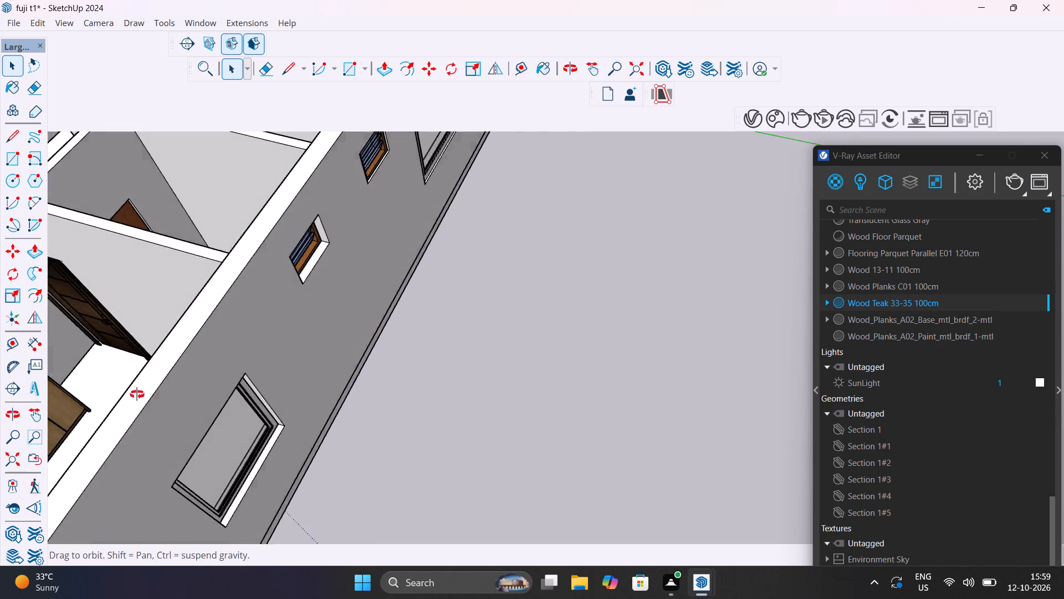
{"action": "middle_click_drag", "start_coordinate": [137, 394], "coordinate": [0, 377]}
{"action": "scroll", "coordinate": [0, 377], "scroll_direction": "up", "scroll_amount": 1}
{"action": "scroll", "coordinate": [590, 387], "scroll_direction": "down", "scroll_amount": 11}
{"action": "middle_click_drag", "start_coordinate": [631, 305], "coordinate": [201, 308]}
{"action": "scroll", "coordinate": [546, 293], "scroll_direction": "up", "scroll_amount": 12}
{"action": "middle_click_drag", "start_coordinate": [597, 324], "coordinate": [269, 327]}
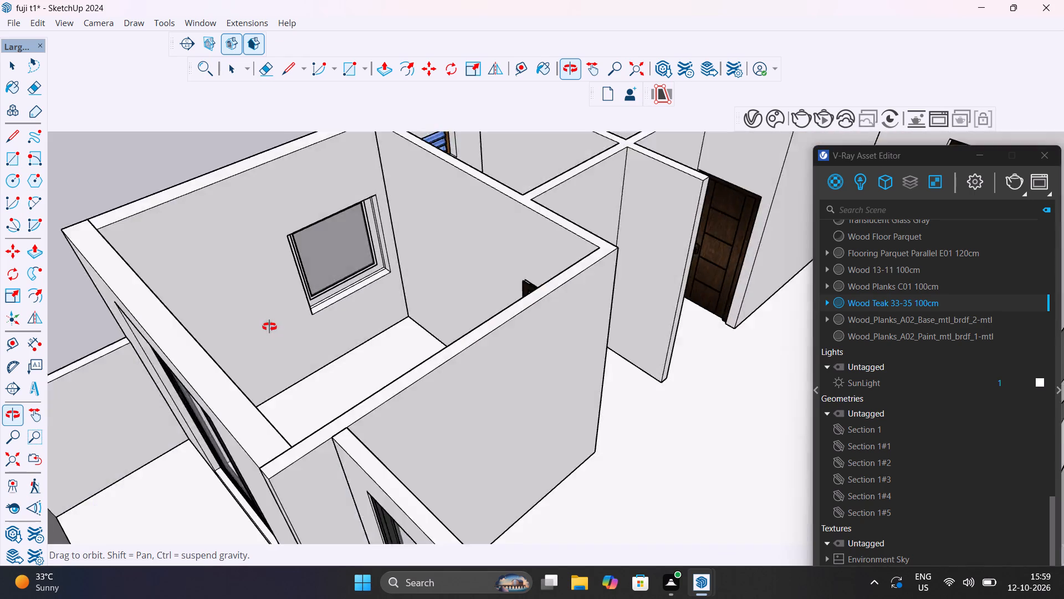
{"action": "middle_click_drag", "start_coordinate": [269, 327], "coordinate": [479, 400]}
{"action": "scroll", "coordinate": [479, 400], "scroll_direction": "down", "scroll_amount": 5}
{"action": "middle_click_drag", "start_coordinate": [492, 454], "coordinate": [96, 428]}
{"action": "scroll", "coordinate": [492, 454], "scroll_direction": "down", "scroll_amount": 1}
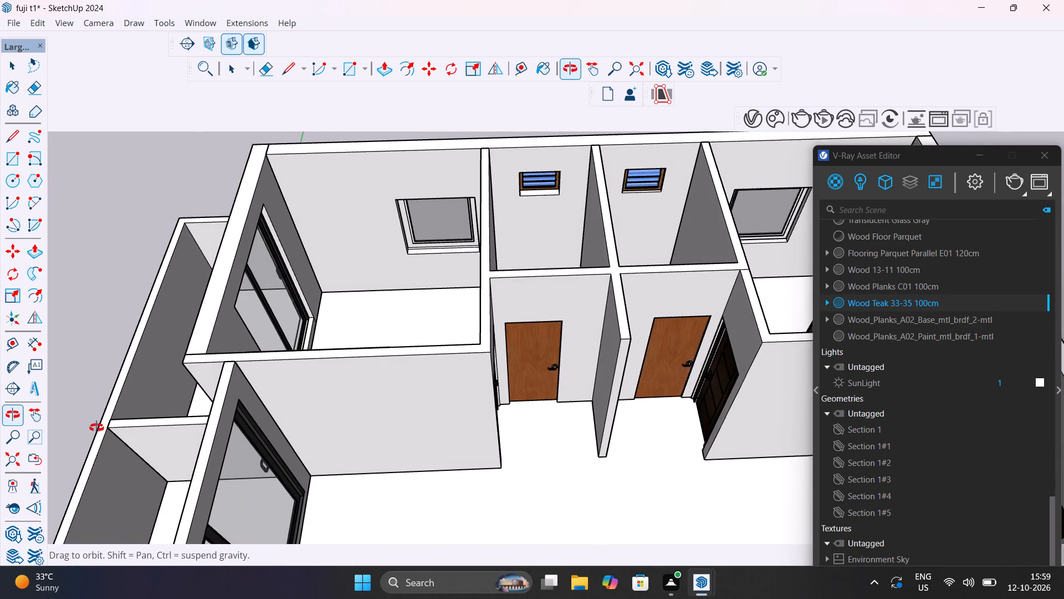
{"action": "middle_click_drag", "start_coordinate": [96, 428], "coordinate": [384, 504]}
{"action": "middle_click_drag", "start_coordinate": [522, 380], "coordinate": [433, 539]}
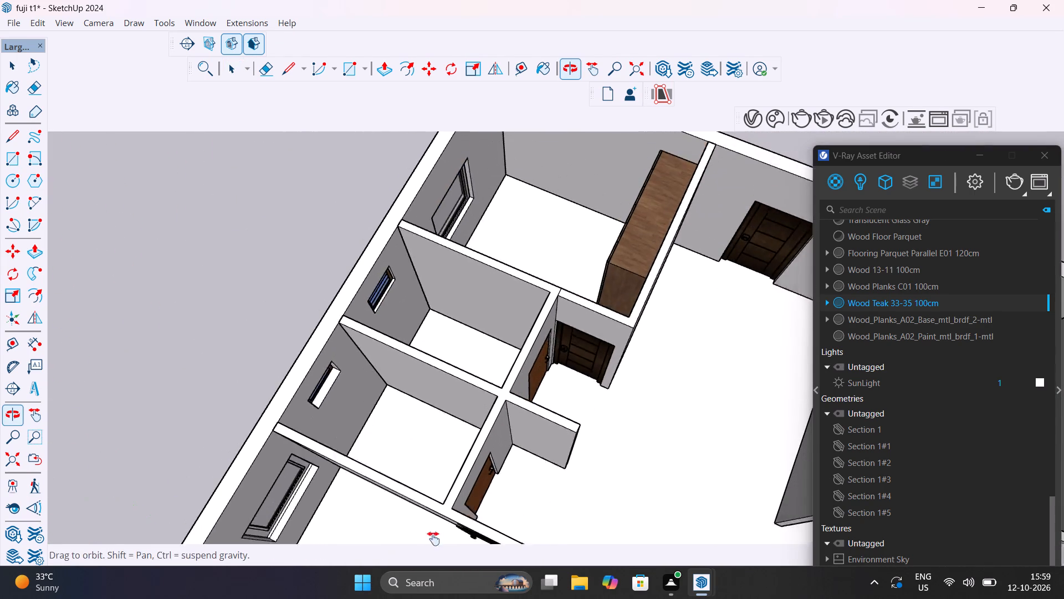
{"action": "middle_click_drag", "start_coordinate": [433, 539], "coordinate": [401, 598]}
{"action": "middle_click_drag", "start_coordinate": [459, 429], "coordinate": [74, 390]}
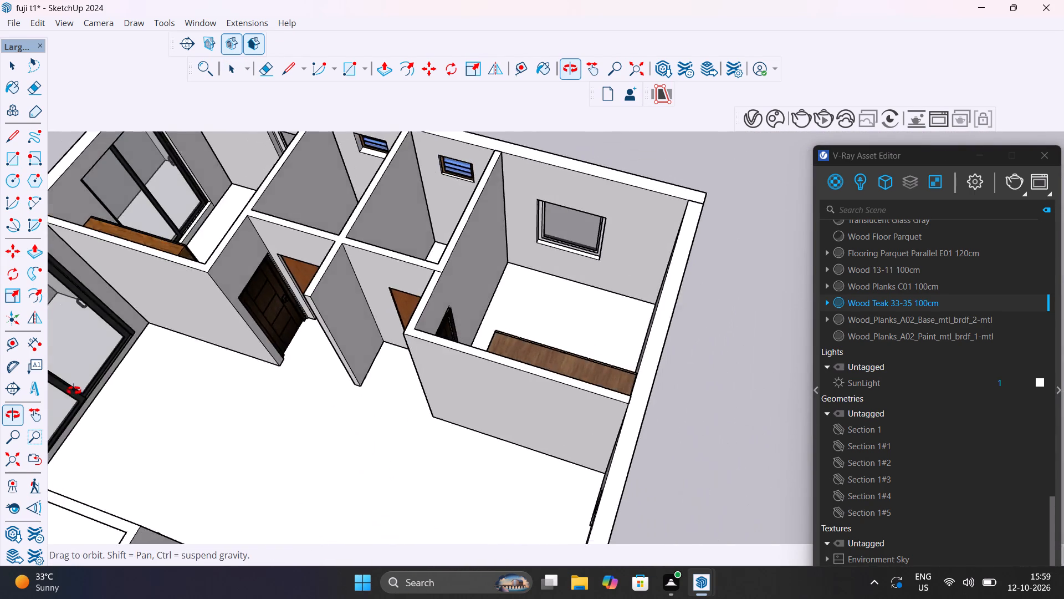
{"action": "middle_click_drag", "start_coordinate": [74, 390], "coordinate": [0, 349]}
{"action": "middle_click_drag", "start_coordinate": [558, 304], "coordinate": [372, 313]}
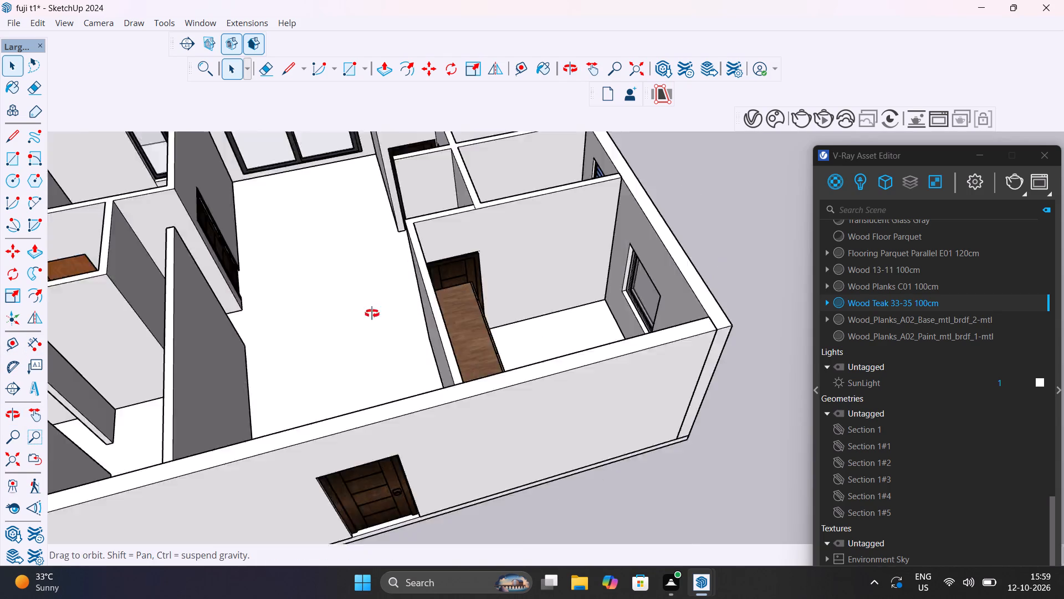
{"action": "middle_click_drag", "start_coordinate": [372, 313], "coordinate": [477, 419]}
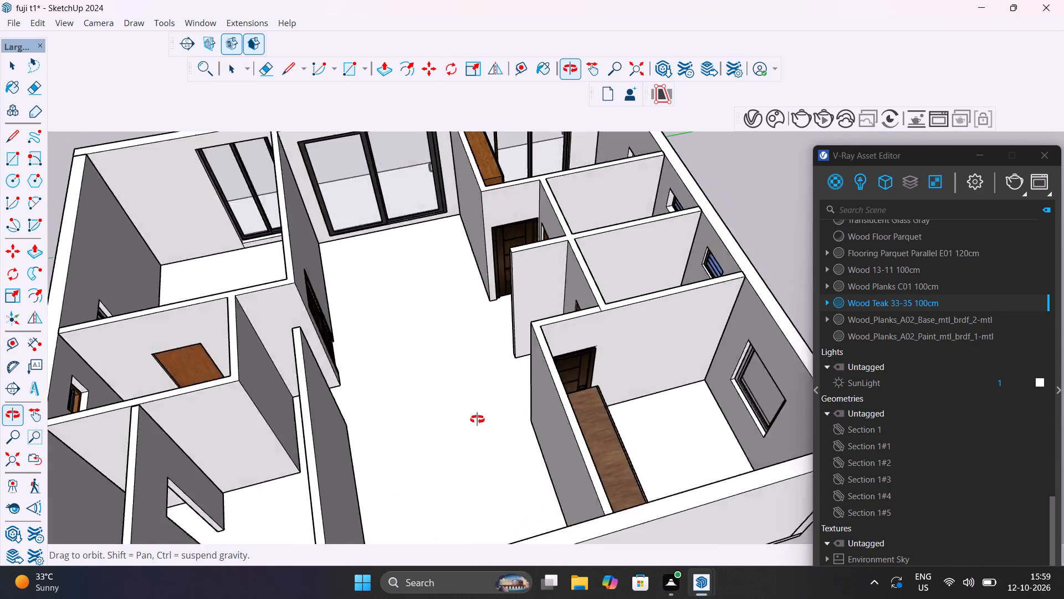
Examine the apartment layout from above and the bedroom that holds the wood-textured wardrobe.
{"action": "middle_click_drag", "start_coordinate": [477, 419], "coordinate": [513, 390]}
{"action": "scroll", "coordinate": [602, 306], "scroll_direction": "down", "scroll_amount": 6}
{"action": "middle_click_drag", "start_coordinate": [602, 306], "coordinate": [580, 404], "text": "shift"}
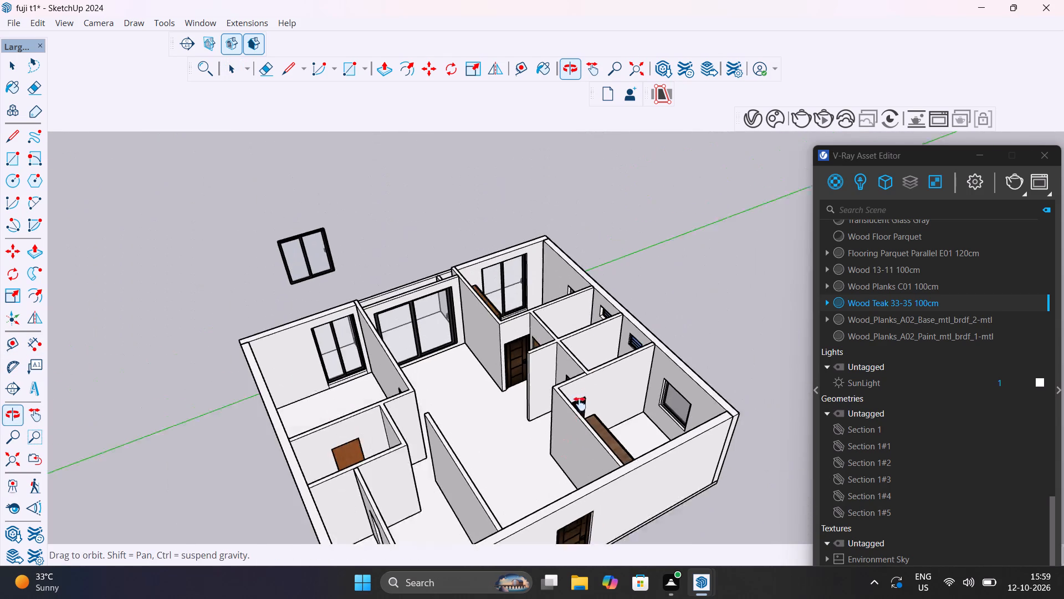
{"action": "middle_click_drag", "start_coordinate": [580, 404], "coordinate": [588, 524], "text": "shift"}
{"action": "scroll", "coordinate": [531, 274], "scroll_direction": "up", "scroll_amount": 12}
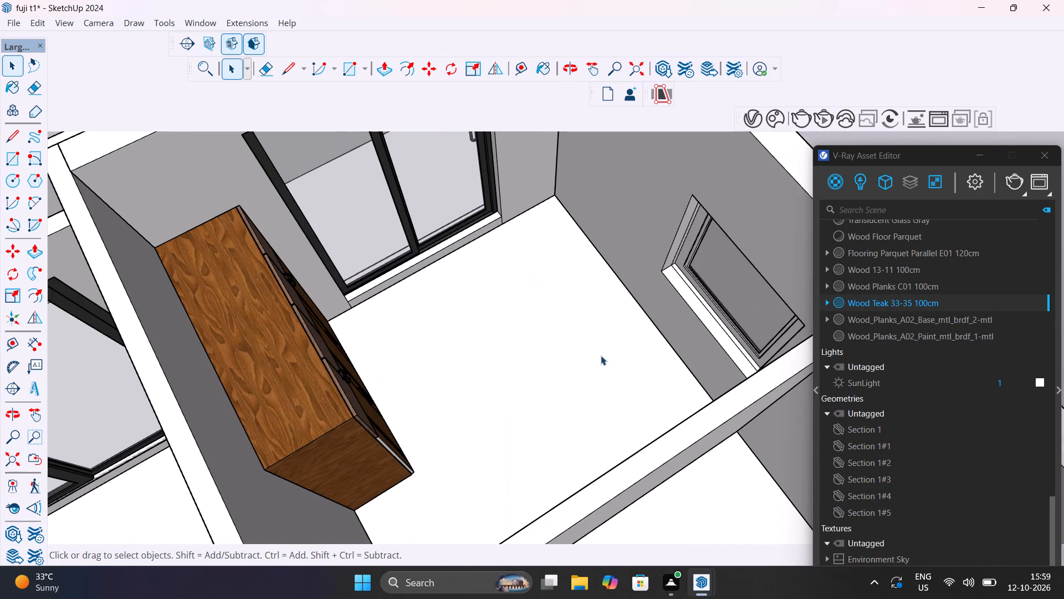
{"action": "scroll", "coordinate": [602, 357], "scroll_direction": "down", "scroll_amount": 8}
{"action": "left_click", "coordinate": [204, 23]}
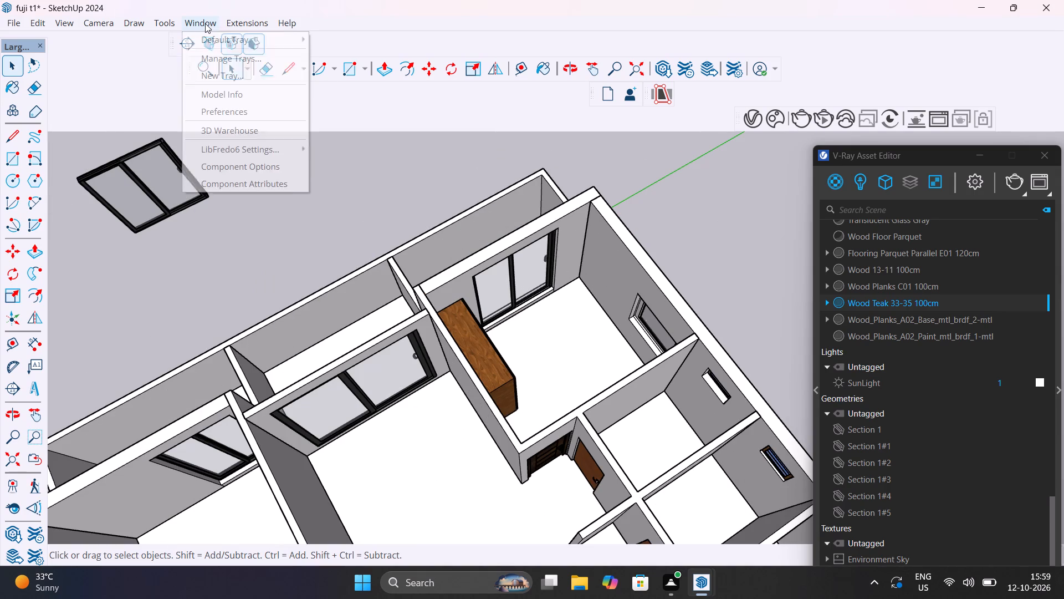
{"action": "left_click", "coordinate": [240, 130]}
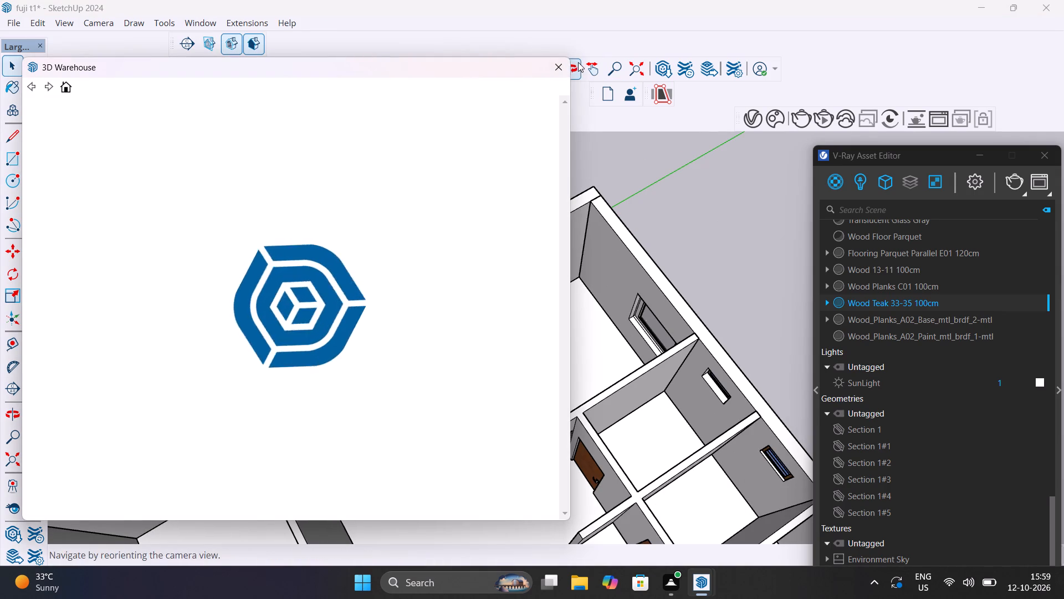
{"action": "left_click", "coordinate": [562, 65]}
Search the Chaos Cosmos asset library for "bed" in place of the wood search.
{"action": "left_click", "coordinate": [773, 122]}
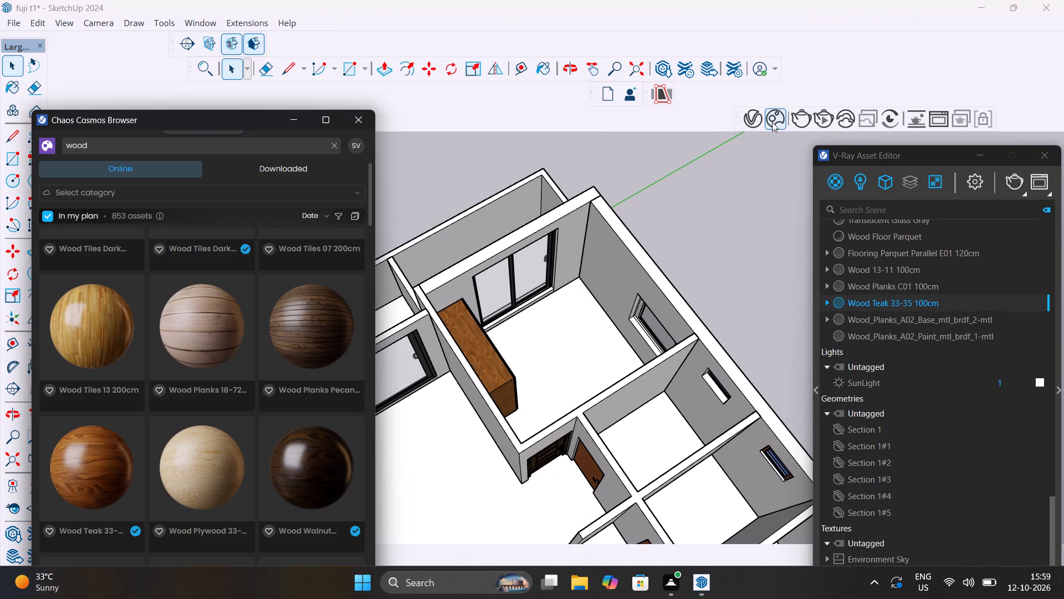
{"action": "left_click", "coordinate": [333, 144]}
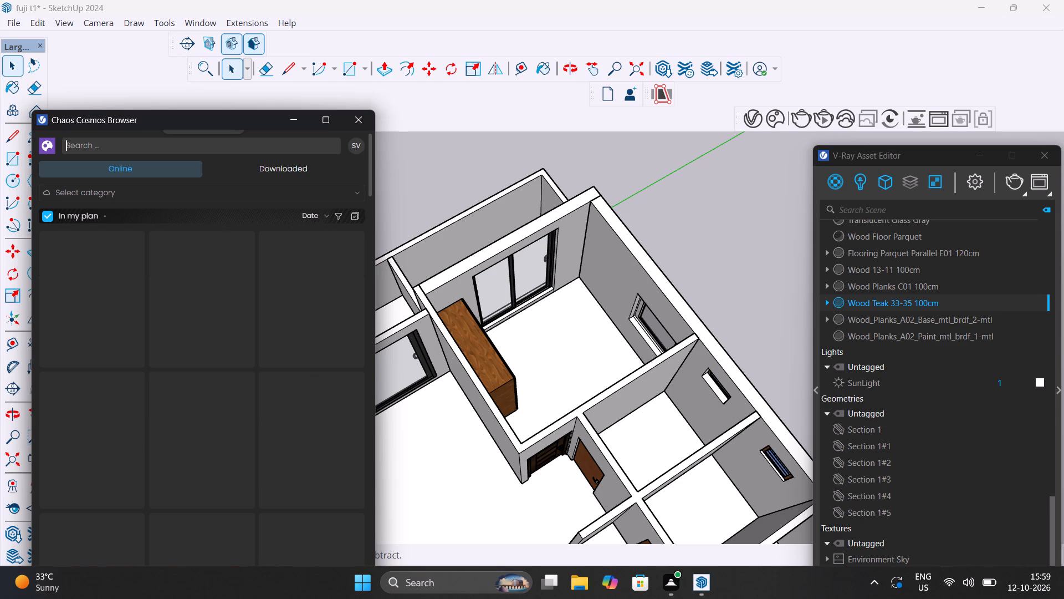
{"action": "type", "text": "bed"}
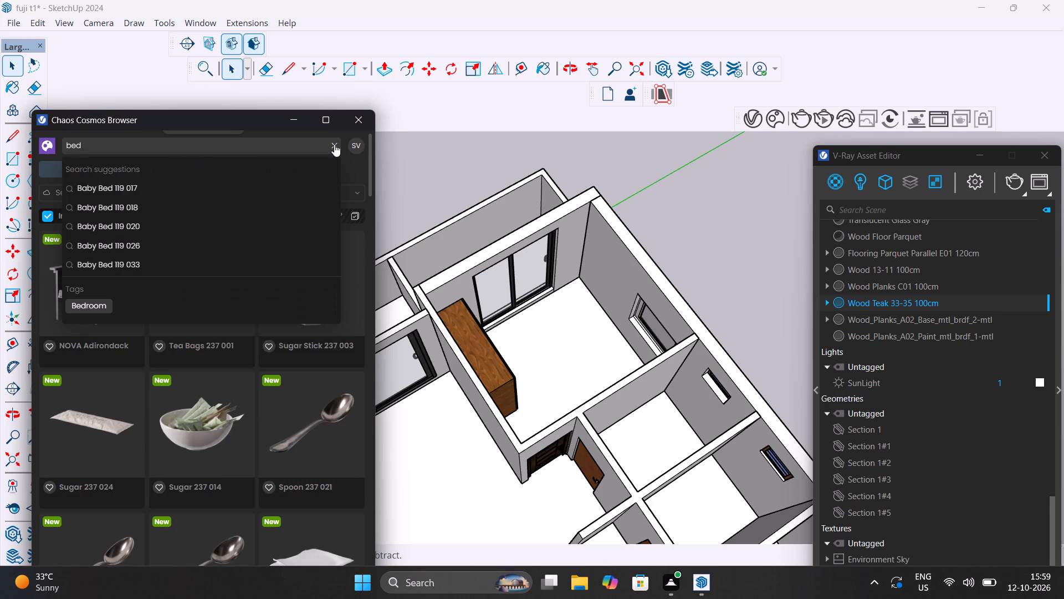
{"action": "key", "text": "Return"}
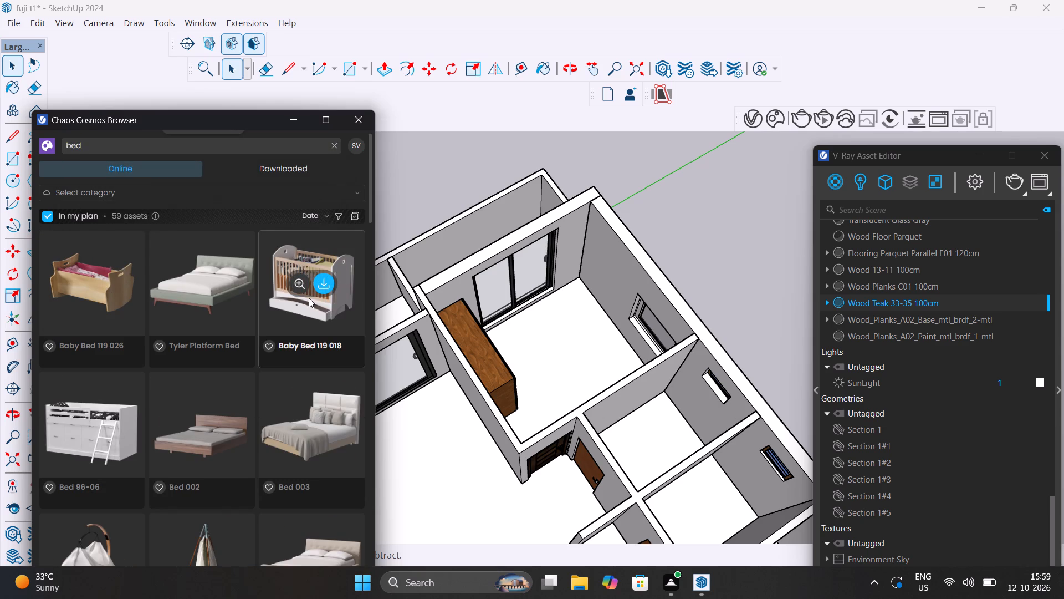
Browse the bed models in the Cosmos search results, comparing the available styles for the bedroom.
{"action": "scroll", "coordinate": [229, 294], "scroll_direction": "down", "scroll_amount": 2}
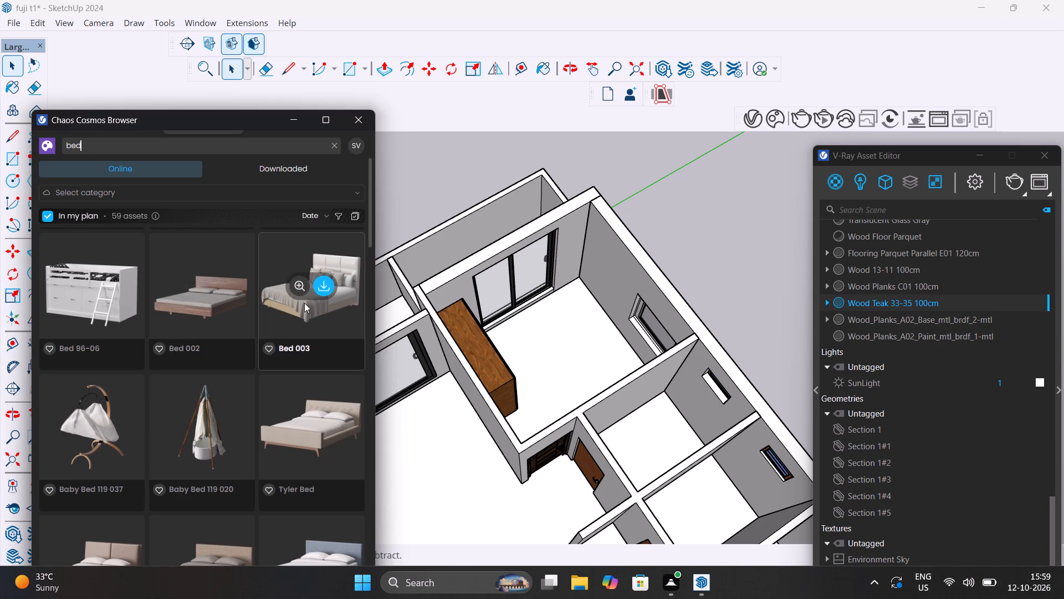
{"action": "scroll", "coordinate": [304, 303], "scroll_direction": "down", "scroll_amount": 1}
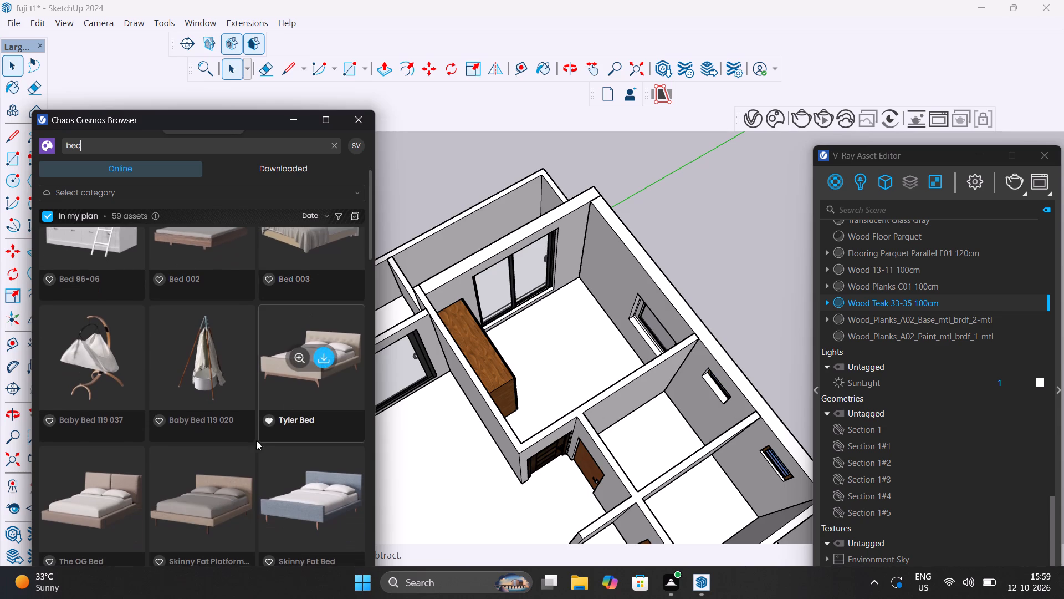
{"action": "scroll", "coordinate": [249, 429], "scroll_direction": "down", "scroll_amount": 2}
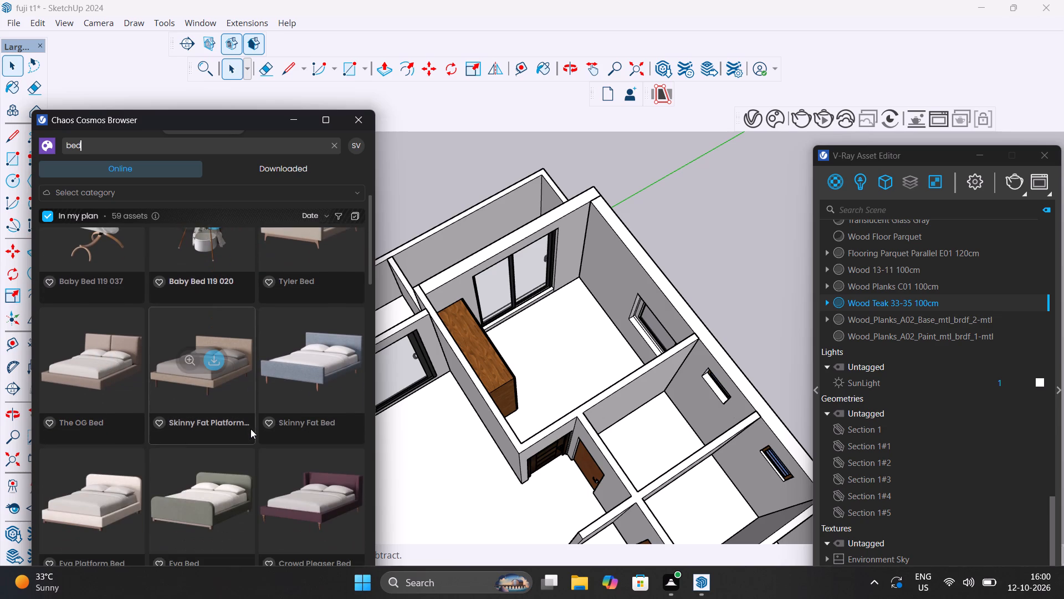
{"action": "scroll", "coordinate": [250, 429], "scroll_direction": "down", "scroll_amount": 5}
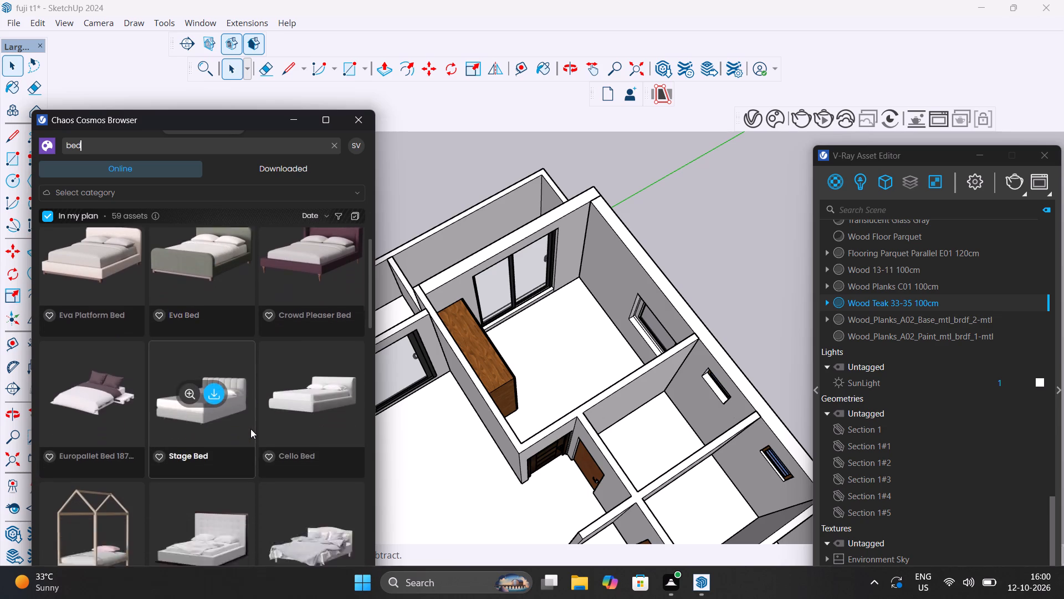
{"action": "scroll", "coordinate": [250, 429], "scroll_direction": "down", "scroll_amount": 5}
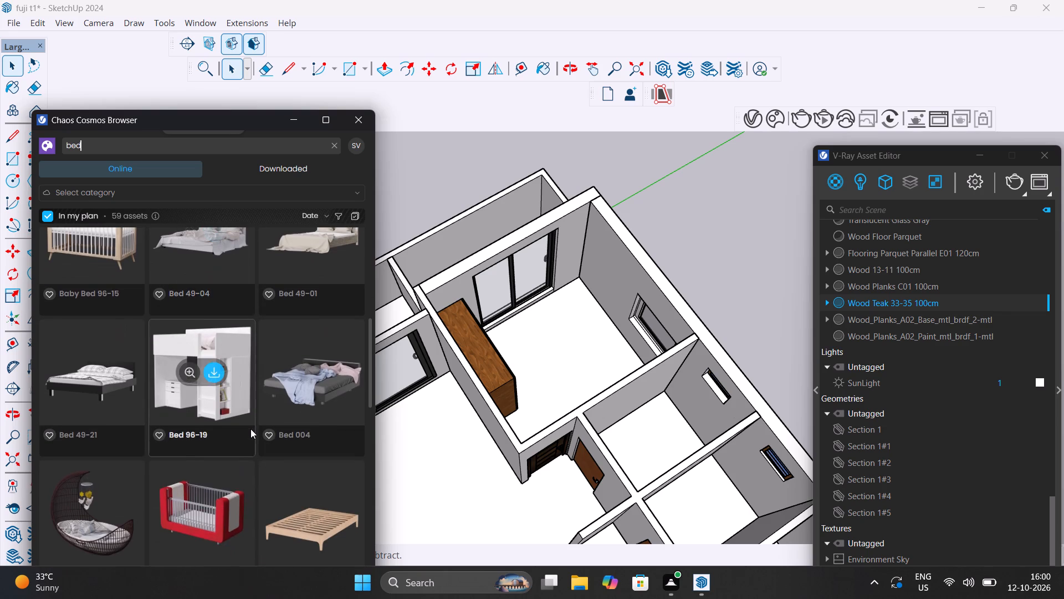
{"action": "scroll", "coordinate": [250, 429], "scroll_direction": "down", "scroll_amount": 6}
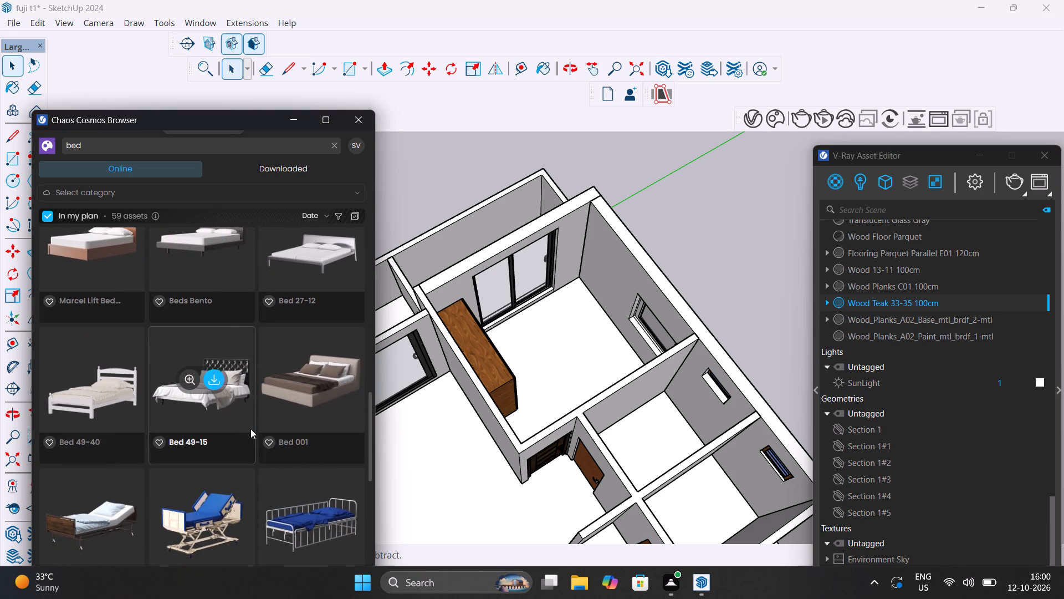
{"action": "scroll", "coordinate": [250, 429], "scroll_direction": "down", "scroll_amount": 2}
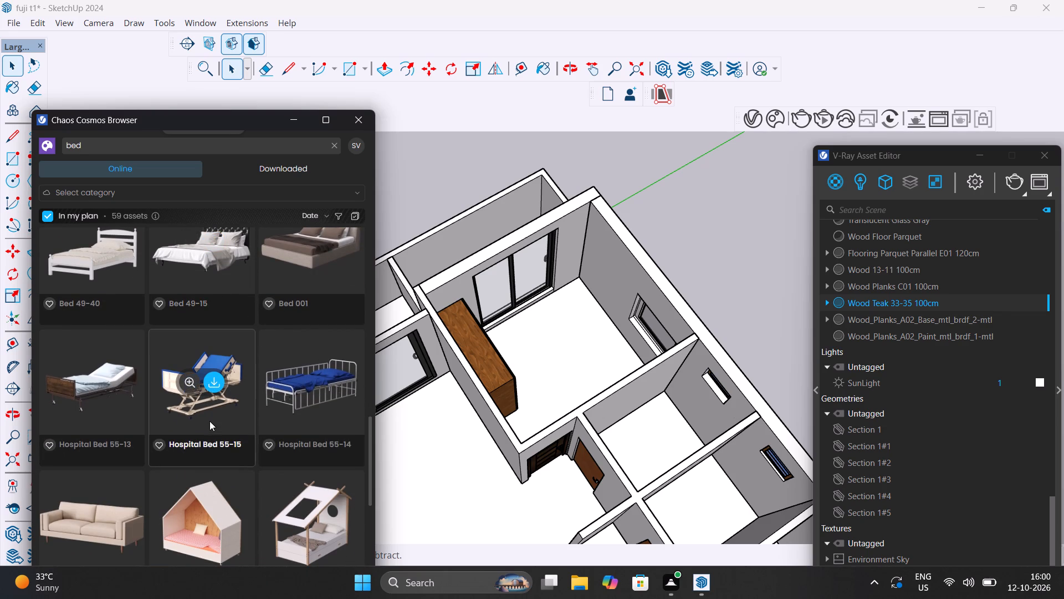
{"action": "scroll", "coordinate": [209, 420], "scroll_direction": "up", "scroll_amount": 8}
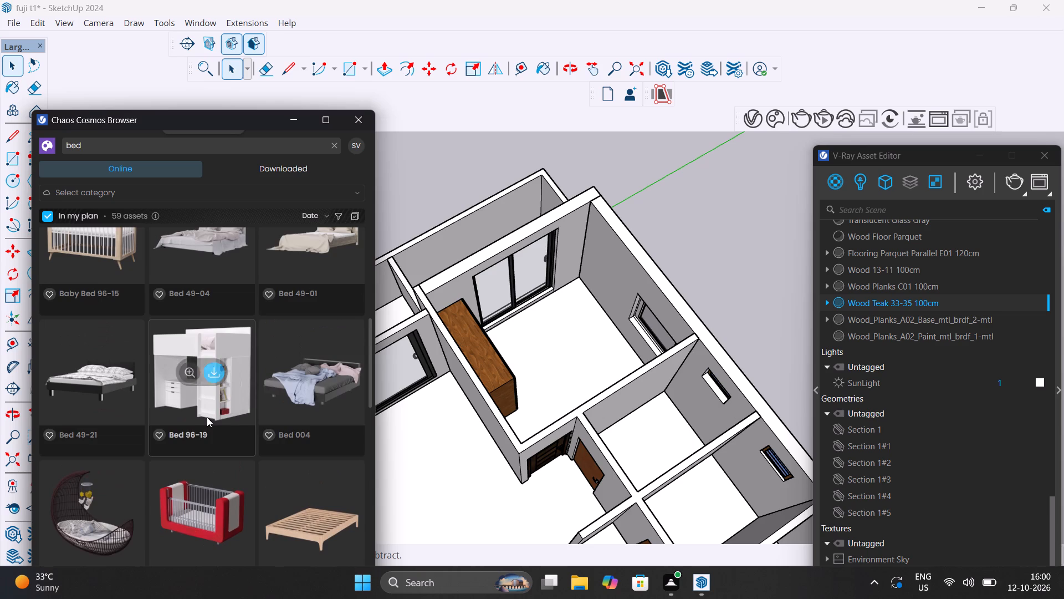
{"action": "scroll", "coordinate": [236, 409], "scroll_direction": "up", "scroll_amount": 6}
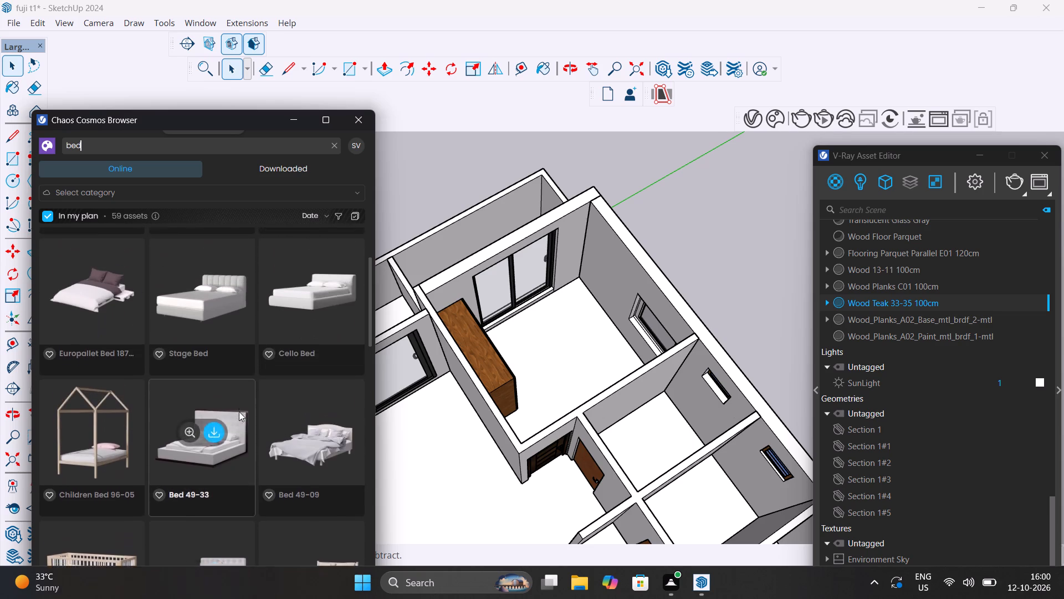
{"action": "scroll", "coordinate": [239, 412], "scroll_direction": "up", "scroll_amount": 1}
{"action": "scroll", "coordinate": [283, 363], "scroll_direction": "up", "scroll_amount": 1}
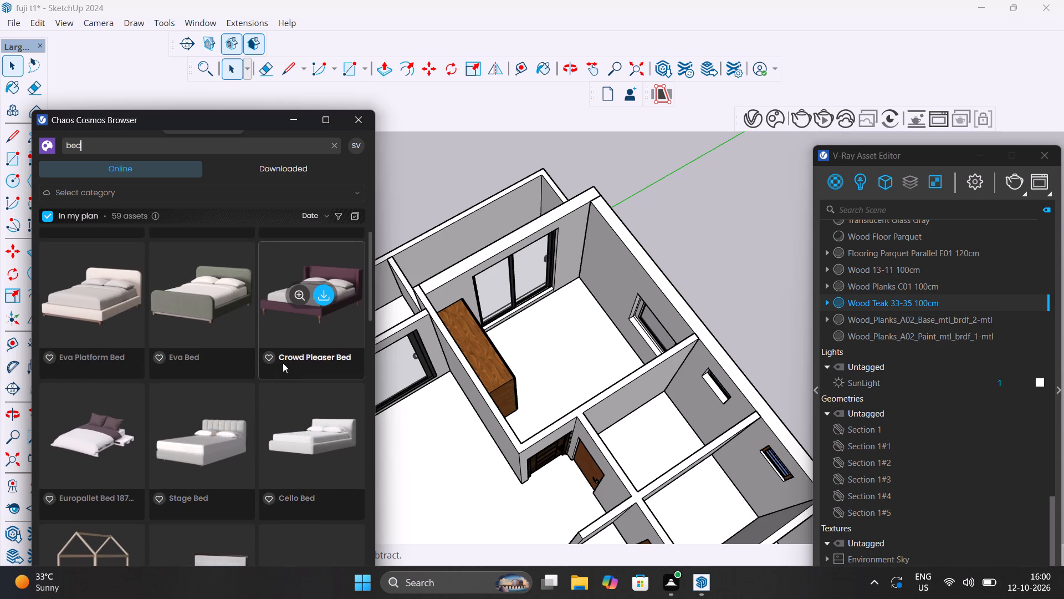
{"action": "scroll", "coordinate": [283, 363], "scroll_direction": "up", "scroll_amount": 4}
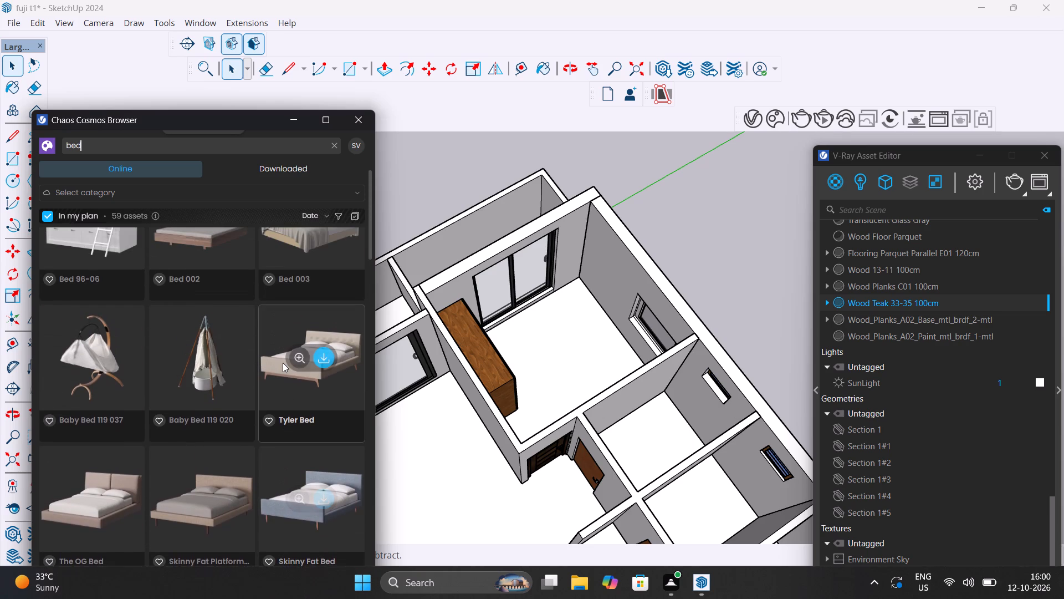
{"action": "scroll", "coordinate": [283, 363], "scroll_direction": "up", "scroll_amount": 2}
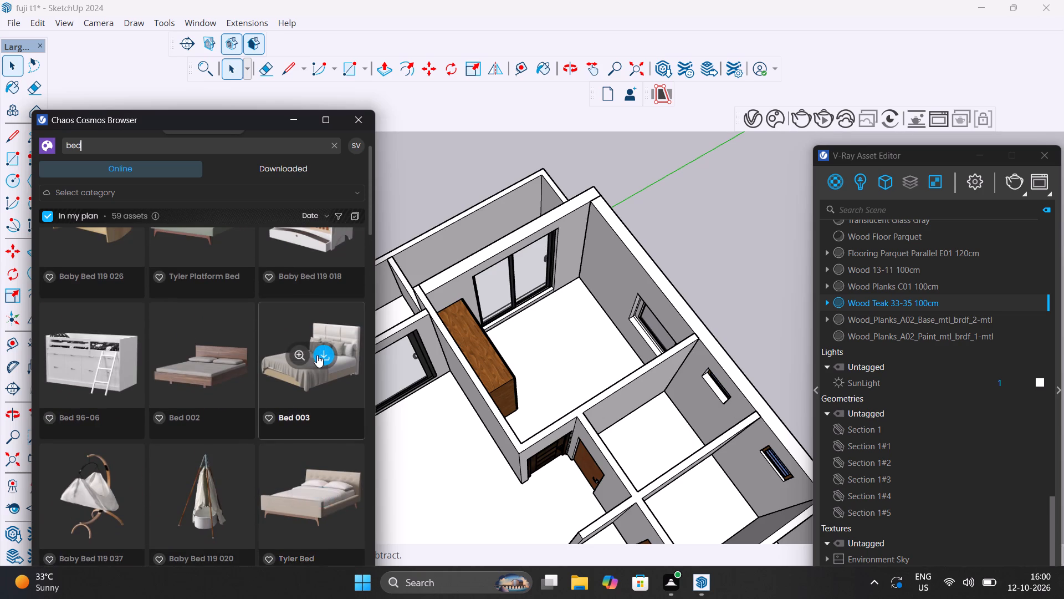
{"action": "scroll", "coordinate": [317, 355], "scroll_direction": "up", "scroll_amount": 4}
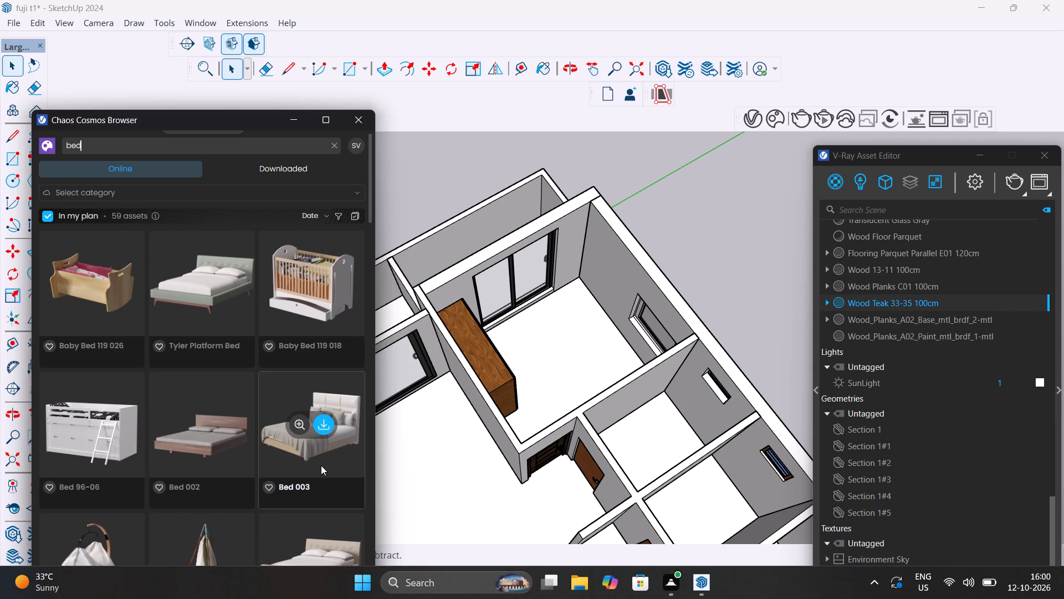
{"action": "scroll", "coordinate": [328, 491], "scroll_direction": "down", "scroll_amount": 3}
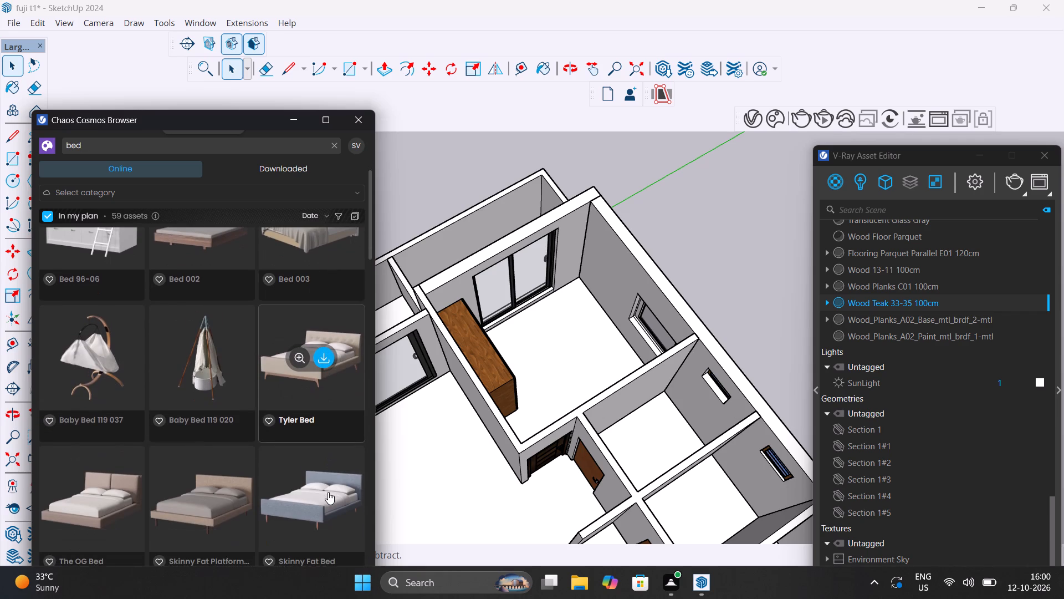
{"action": "scroll", "coordinate": [328, 492], "scroll_direction": "down", "scroll_amount": 15}
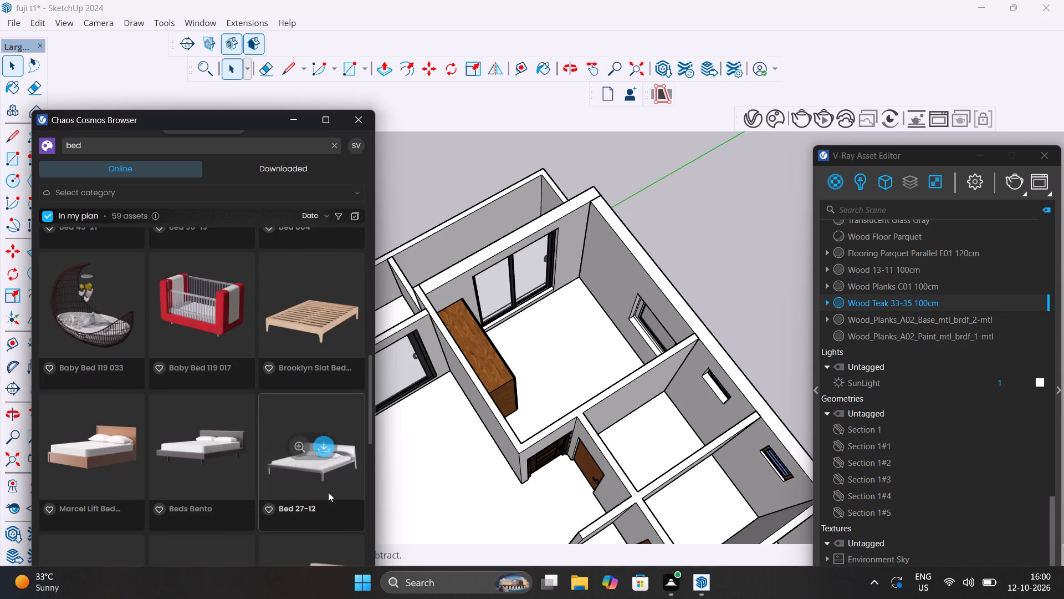
{"action": "scroll", "coordinate": [328, 492], "scroll_direction": "down", "scroll_amount": 12}
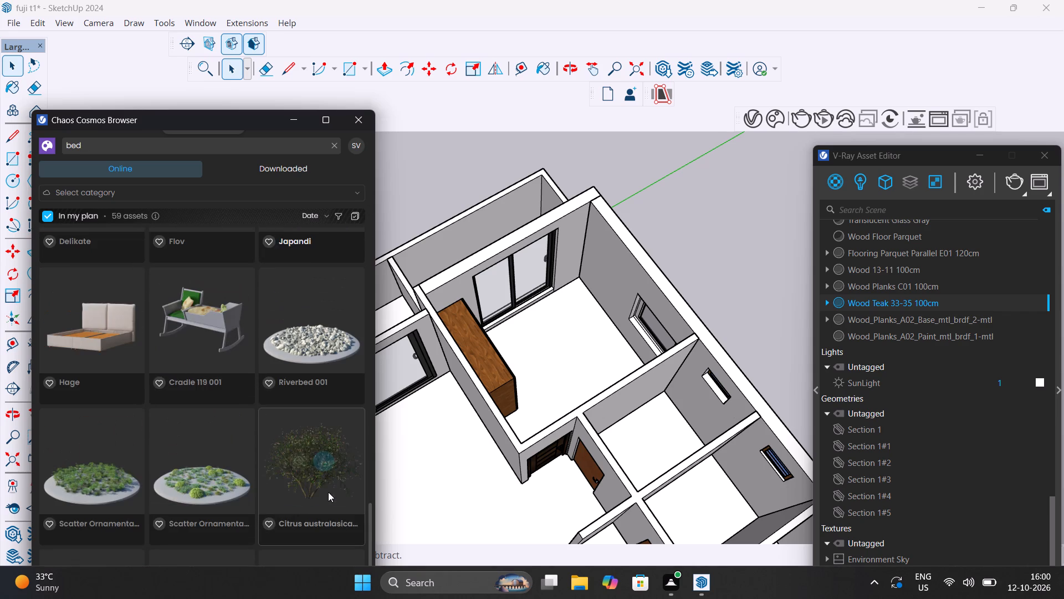
{"action": "scroll", "coordinate": [328, 492], "scroll_direction": "down", "scroll_amount": 13}
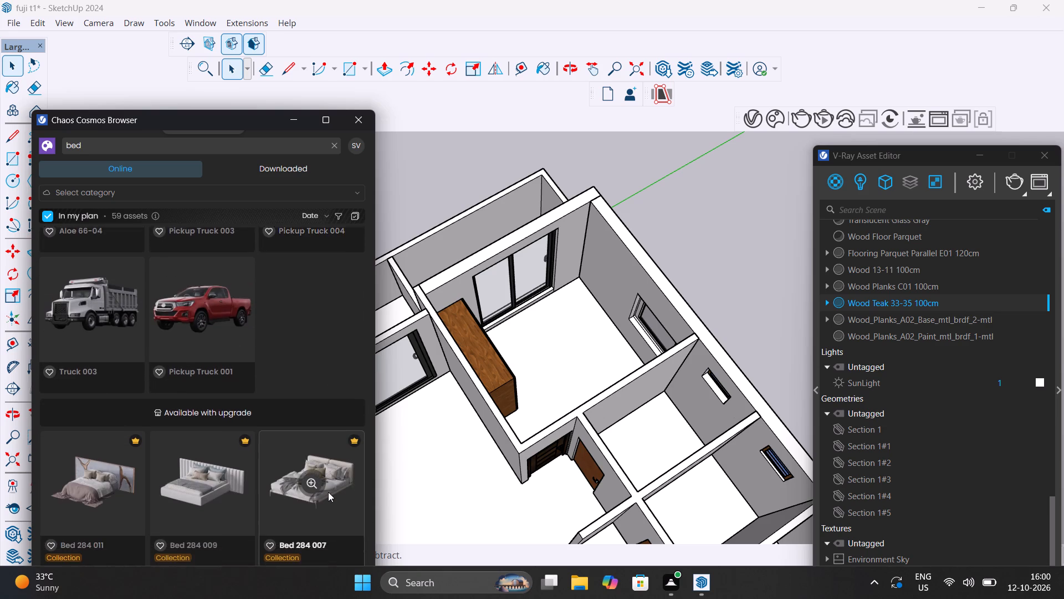
Return to the Bed 001 model among the Cosmos bed results and download it.
{"action": "scroll", "coordinate": [328, 492], "scroll_direction": "up", "scroll_amount": 12}
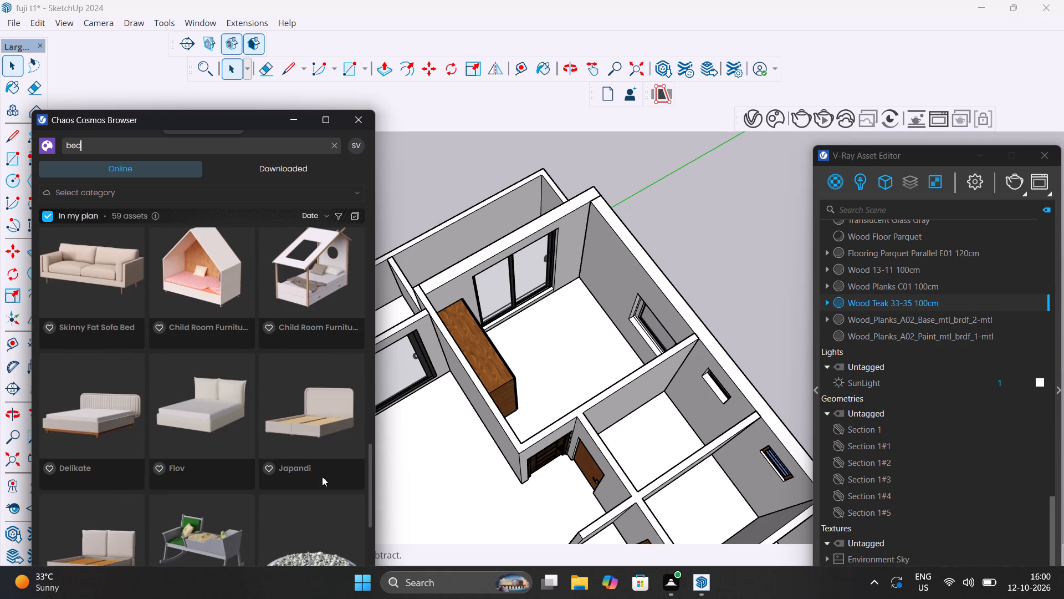
{"action": "scroll", "coordinate": [239, 431], "scroll_direction": "up", "scroll_amount": 2}
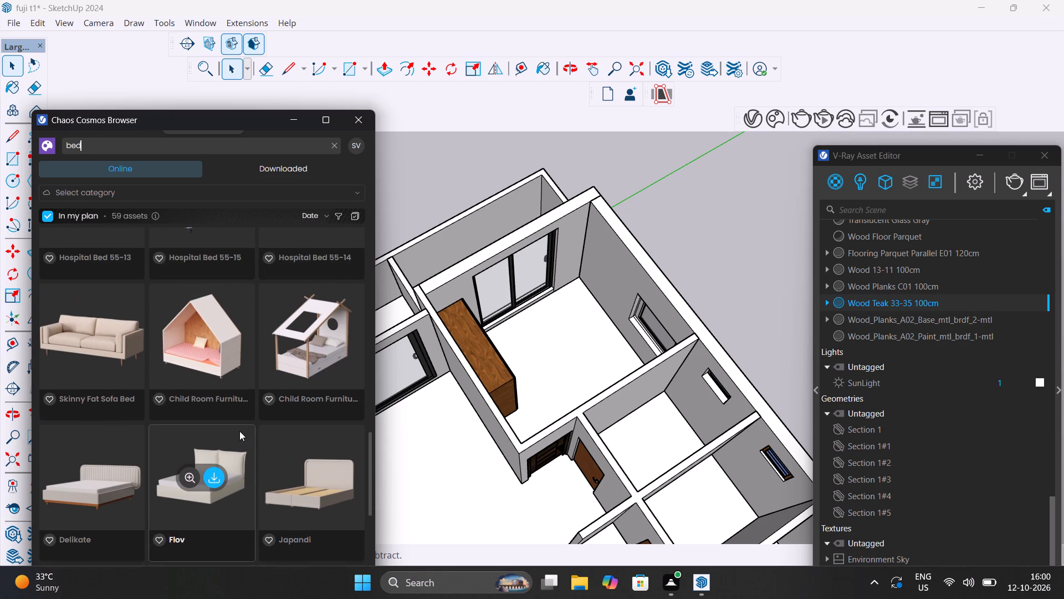
{"action": "scroll", "coordinate": [239, 431], "scroll_direction": "up", "scroll_amount": 4}
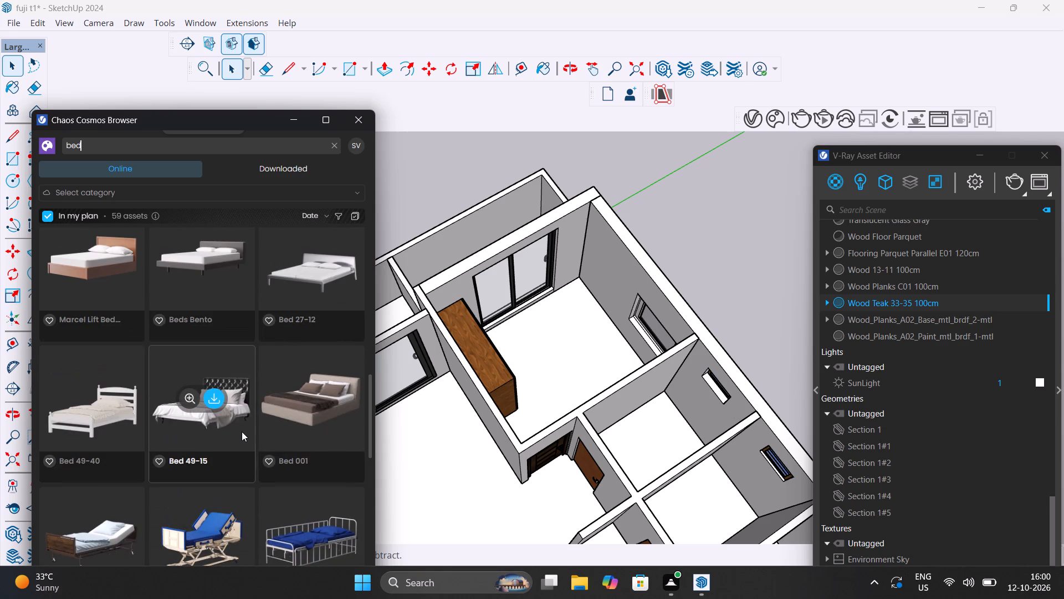
{"action": "middle_click_drag", "start_coordinate": [321, 499], "coordinate": [320, 509]}
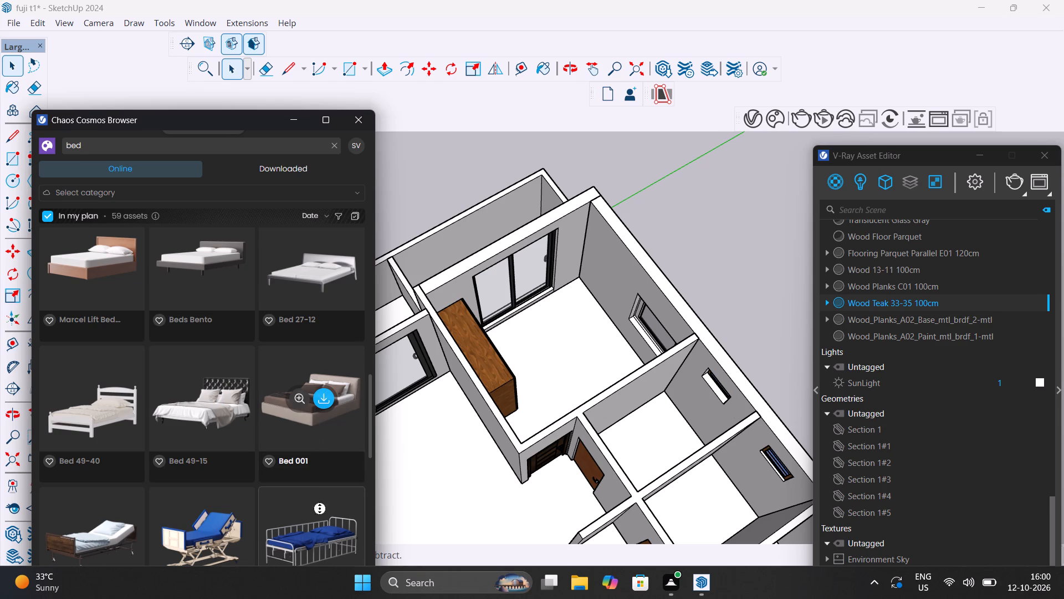
{"action": "middle_click_drag", "start_coordinate": [320, 509], "coordinate": [316, 536]}
{"action": "scroll", "coordinate": [315, 379], "scroll_direction": "up", "scroll_amount": 2}
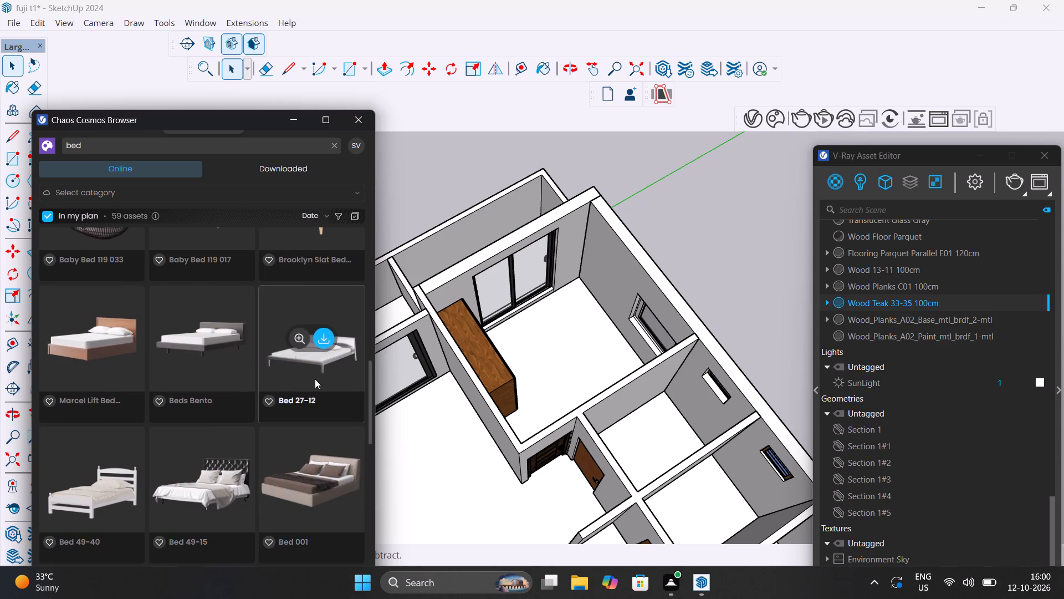
{"action": "left_click", "coordinate": [324, 475]}
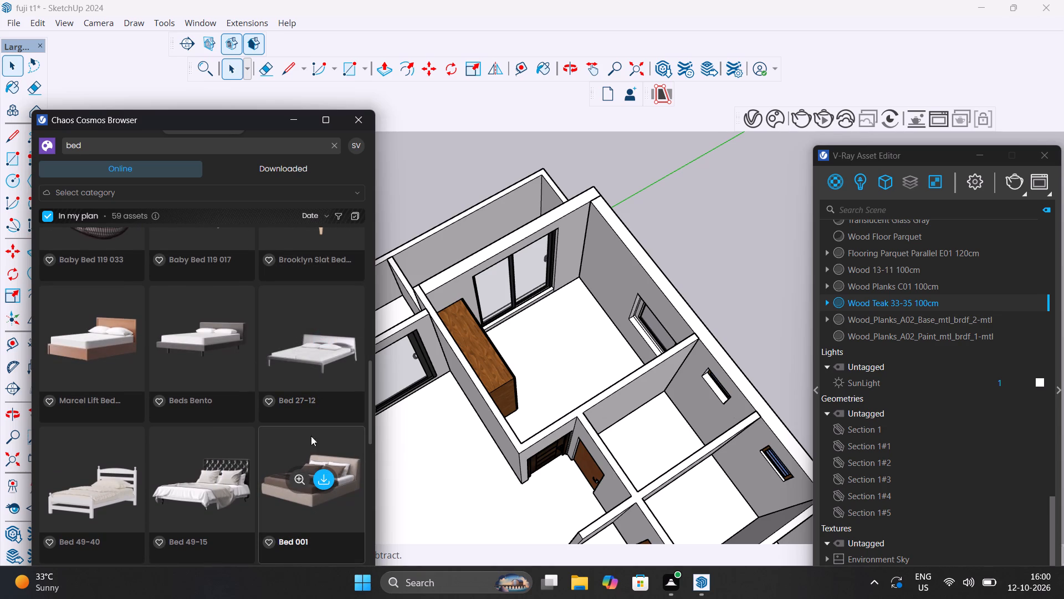
{"action": "left_click", "coordinate": [321, 480]}
Look over the other bed models in the Cosmos results around Bed 004 and the Brooklyn slat bed.
{"action": "scroll", "coordinate": [283, 349], "scroll_direction": "up", "scroll_amount": 5}
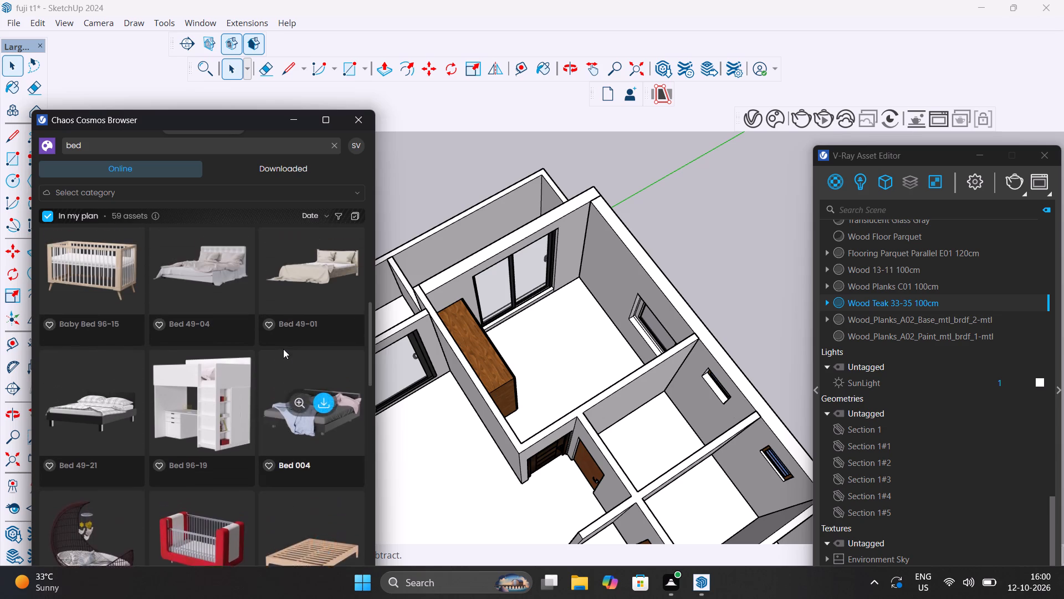
{"action": "scroll", "coordinate": [283, 349], "scroll_direction": "up", "scroll_amount": 2}
{"action": "scroll", "coordinate": [283, 349], "scroll_direction": "down", "scroll_amount": 1}
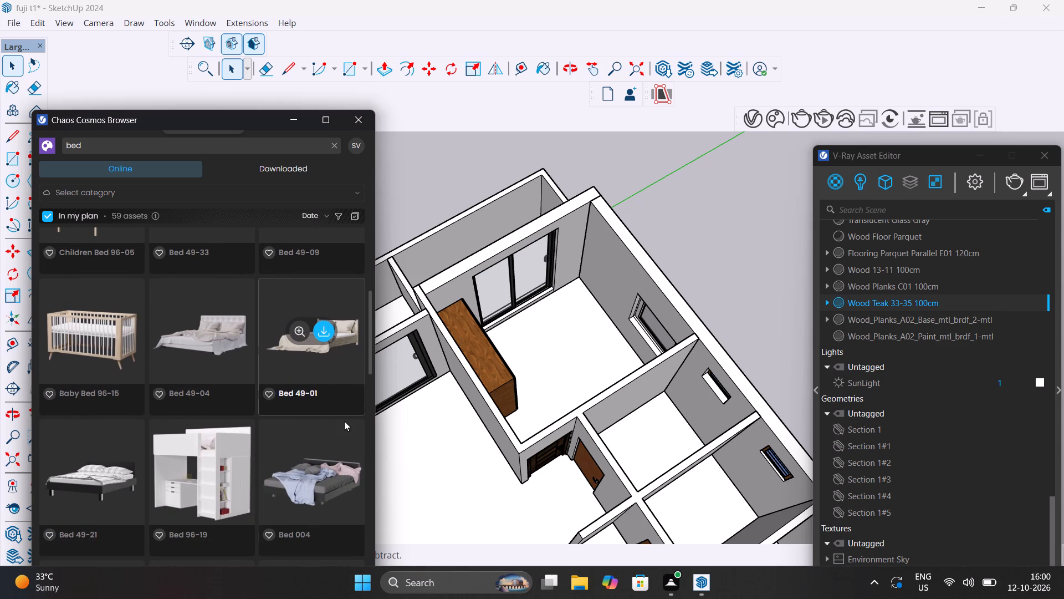
{"action": "scroll", "coordinate": [370, 456], "scroll_direction": "down", "scroll_amount": 4}
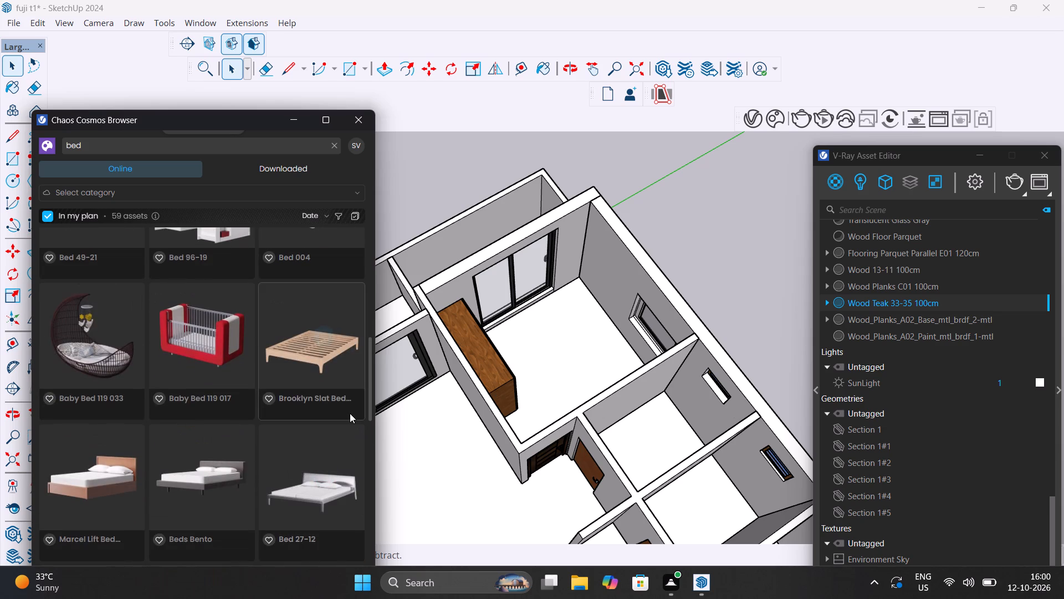
{"action": "scroll", "coordinate": [326, 485], "scroll_direction": "up", "scroll_amount": 3}
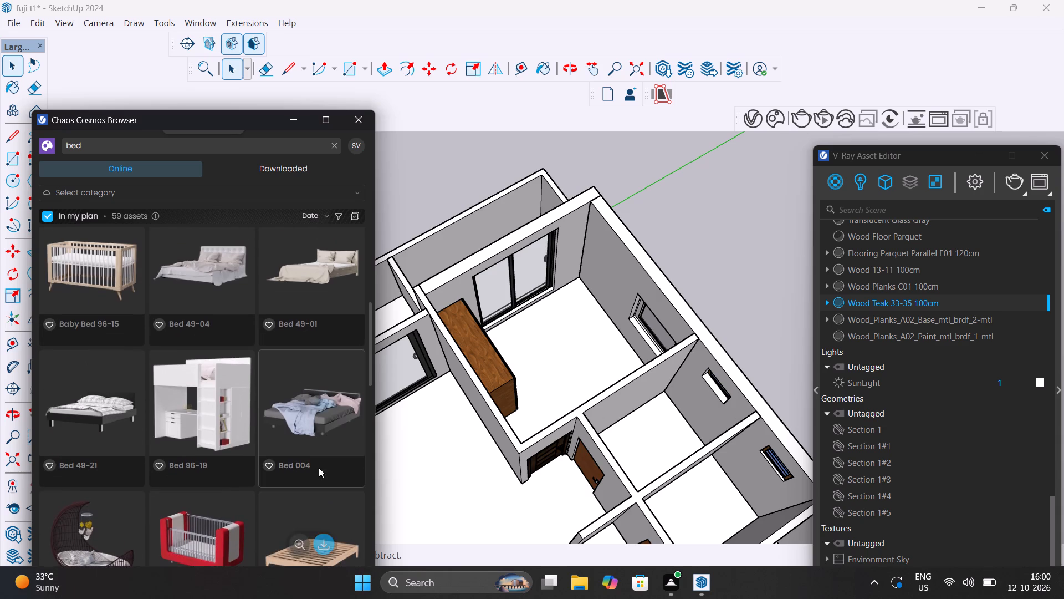
{"action": "scroll", "coordinate": [322, 307], "scroll_direction": "down", "scroll_amount": 3}
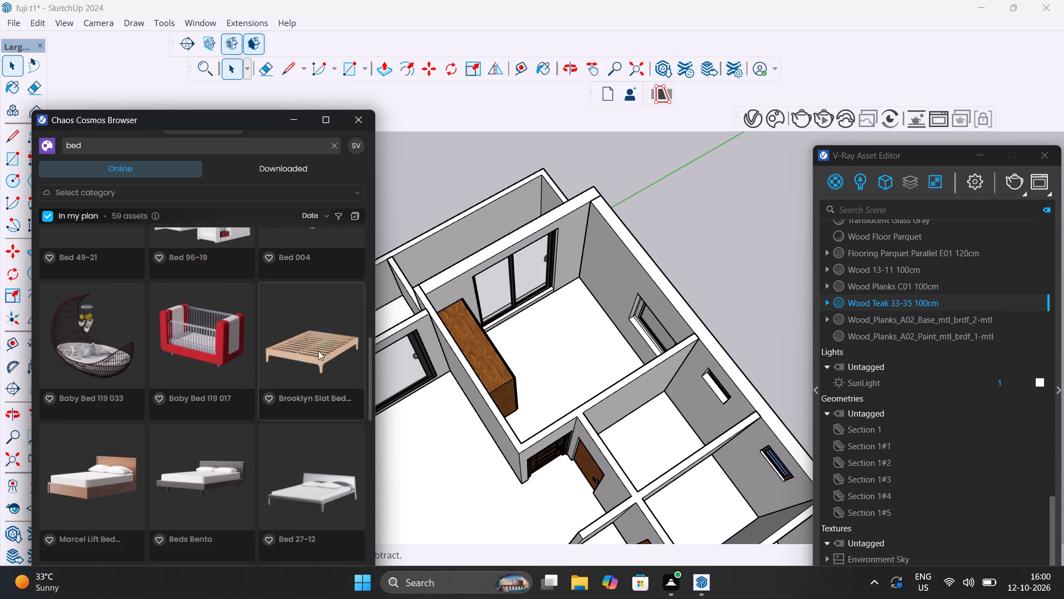
Import the Bed 001 model, place it on open ground outside the apartment near the bedroom balcony, and close the asset library.
{"action": "scroll", "coordinate": [318, 384], "scroll_direction": "down", "scroll_amount": 2}
{"action": "scroll", "coordinate": [326, 501], "scroll_direction": "down", "scroll_amount": 1}
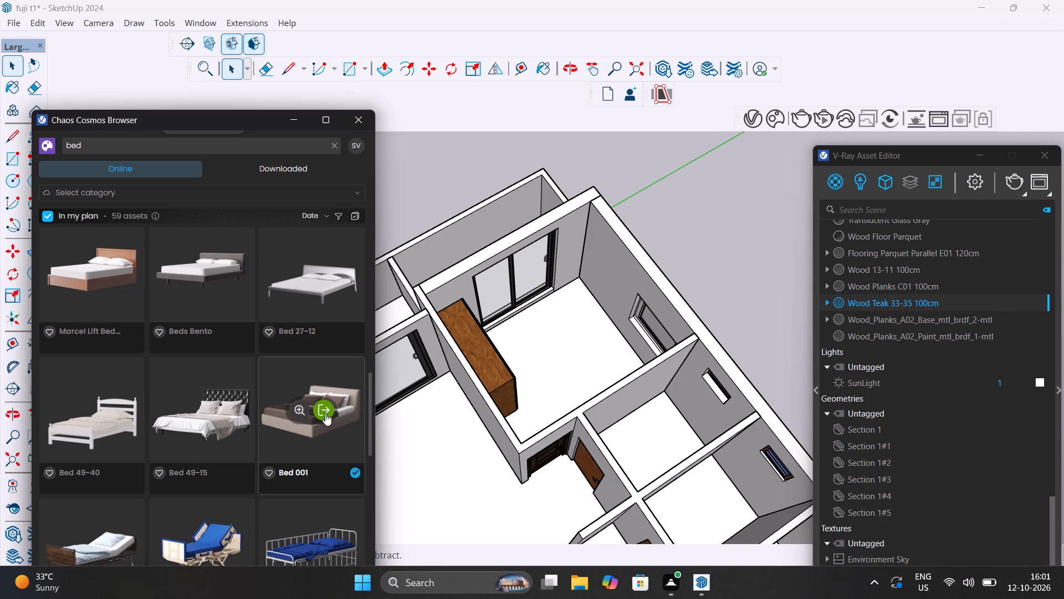
{"action": "left_click", "coordinate": [325, 413]}
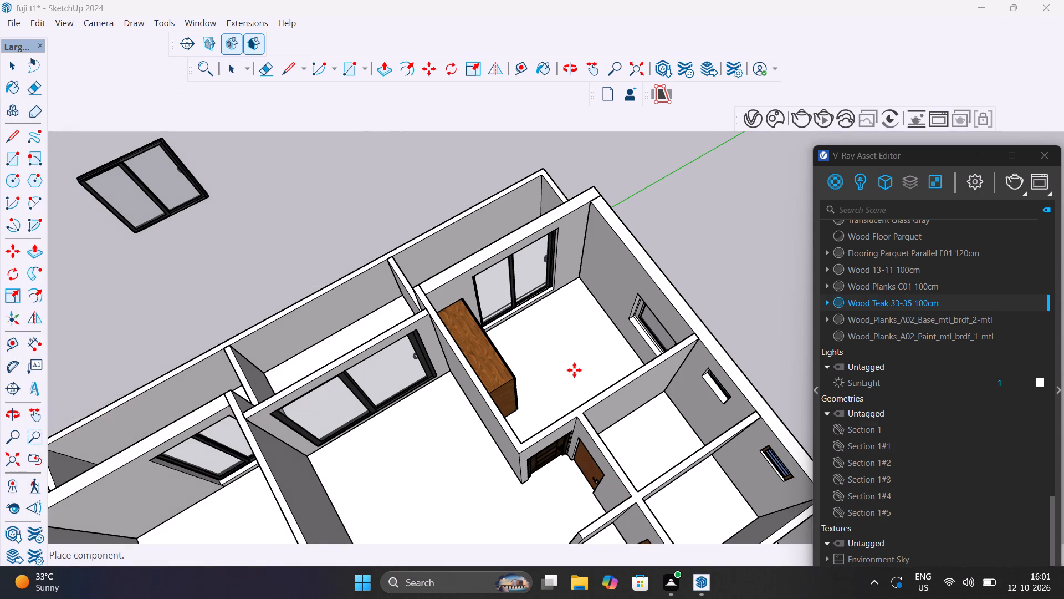
{"action": "middle_click_drag", "start_coordinate": [572, 358], "coordinate": [723, 356]}
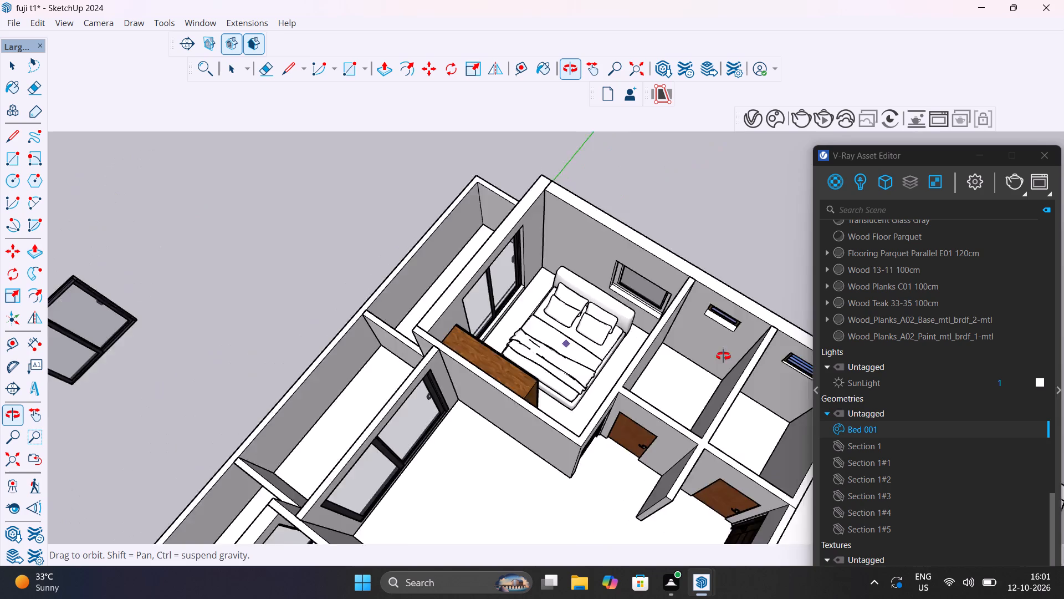
{"action": "middle_click_drag", "start_coordinate": [723, 356], "coordinate": [889, 339]}
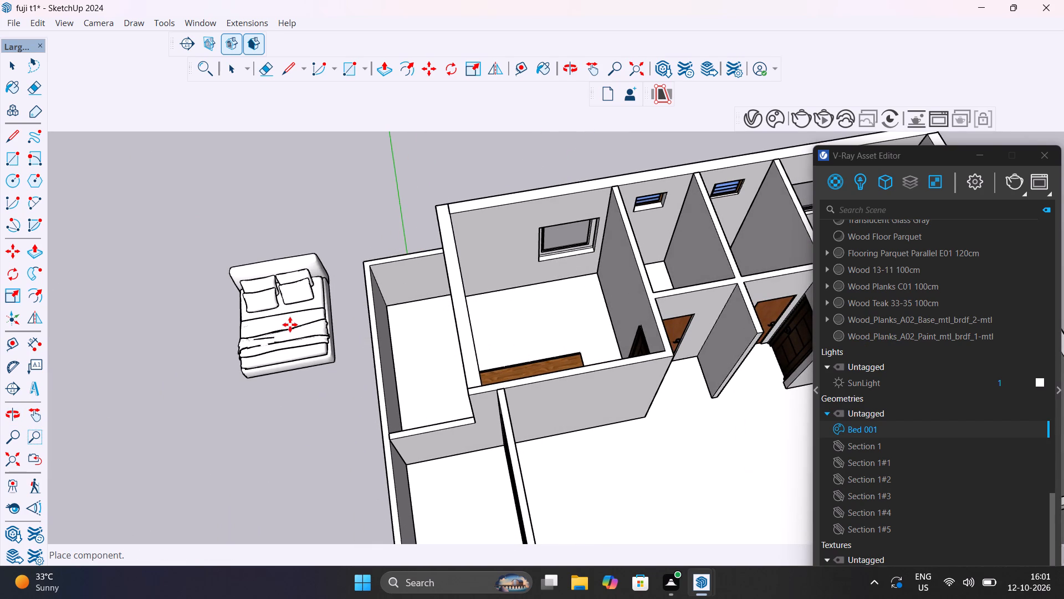
{"action": "left_click", "coordinate": [290, 325]}
{"action": "key", "text": "Escape"}
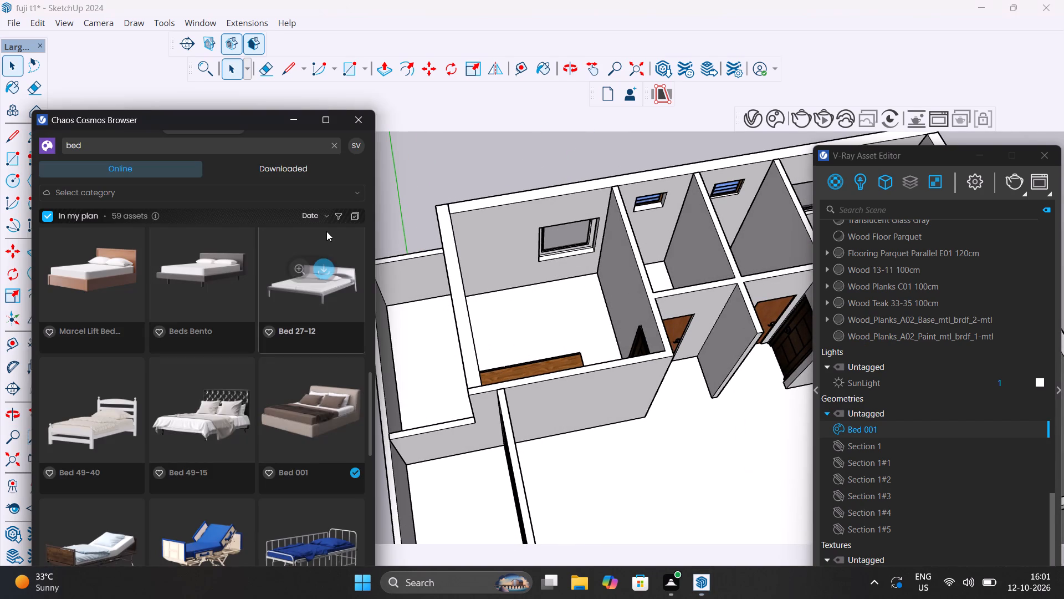
{"action": "left_click", "coordinate": [361, 120]}
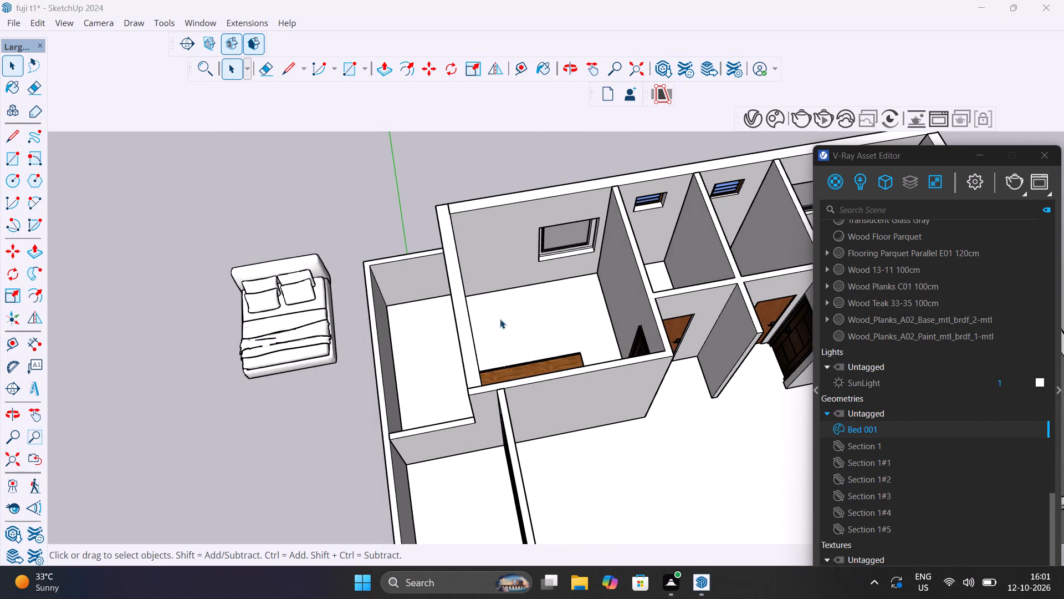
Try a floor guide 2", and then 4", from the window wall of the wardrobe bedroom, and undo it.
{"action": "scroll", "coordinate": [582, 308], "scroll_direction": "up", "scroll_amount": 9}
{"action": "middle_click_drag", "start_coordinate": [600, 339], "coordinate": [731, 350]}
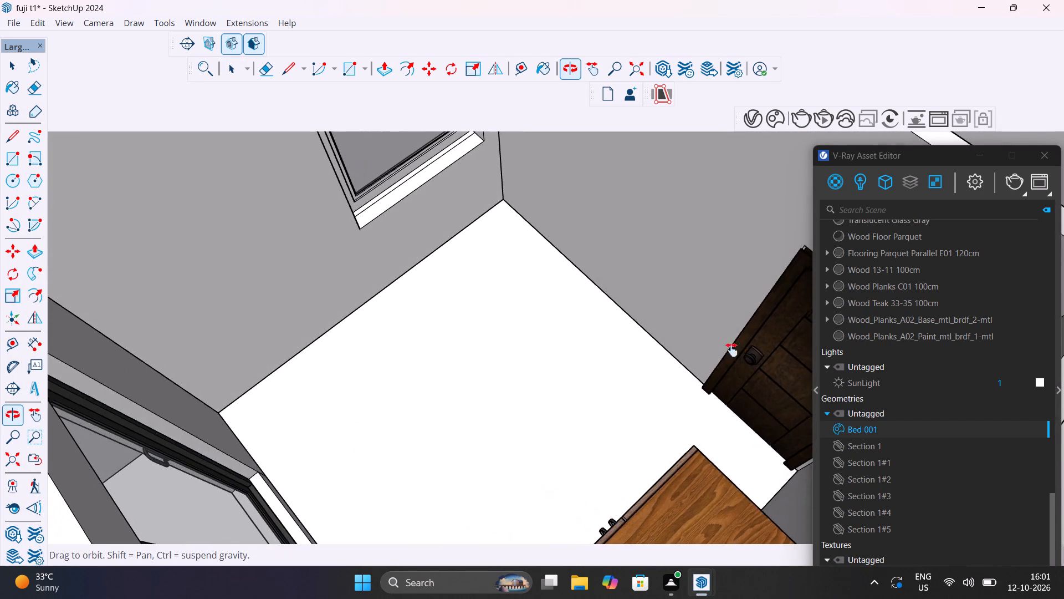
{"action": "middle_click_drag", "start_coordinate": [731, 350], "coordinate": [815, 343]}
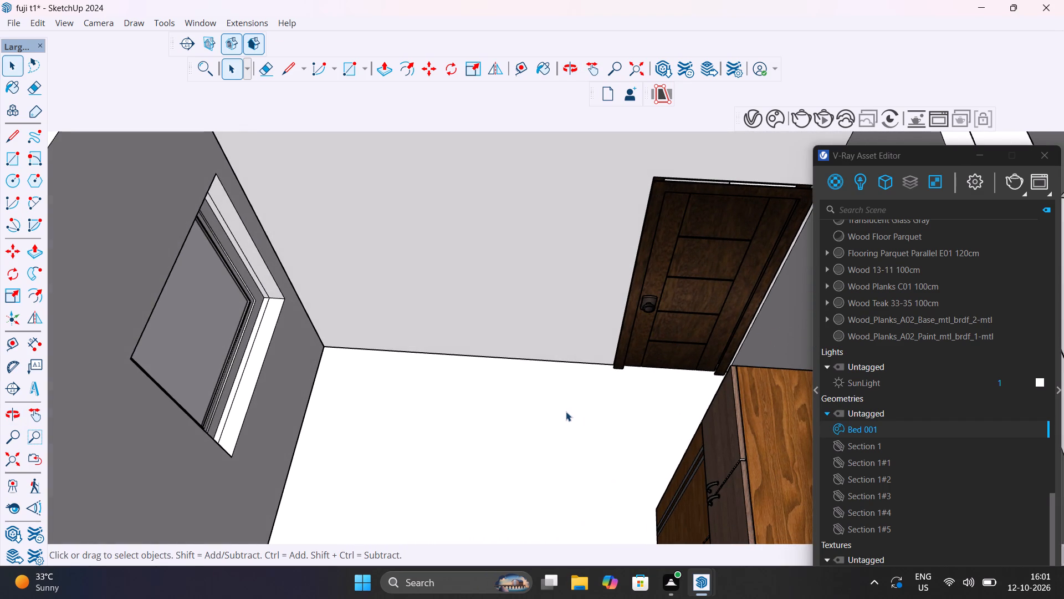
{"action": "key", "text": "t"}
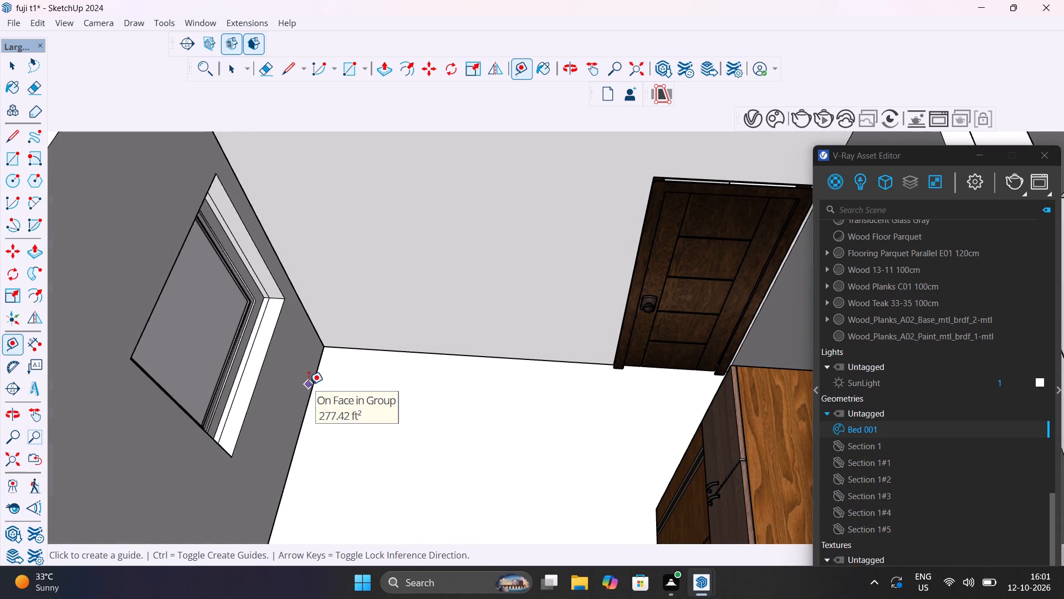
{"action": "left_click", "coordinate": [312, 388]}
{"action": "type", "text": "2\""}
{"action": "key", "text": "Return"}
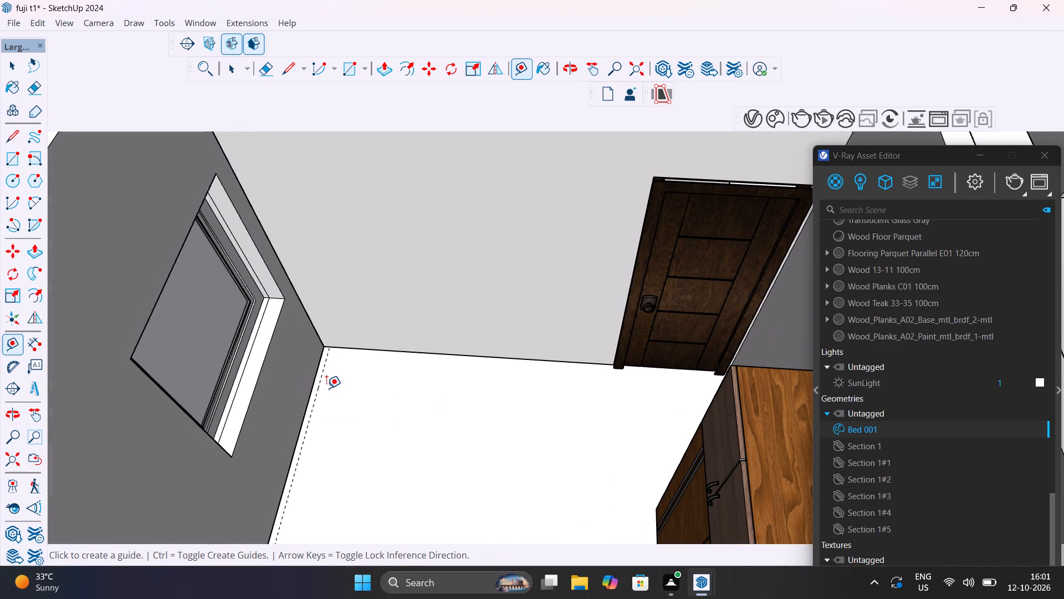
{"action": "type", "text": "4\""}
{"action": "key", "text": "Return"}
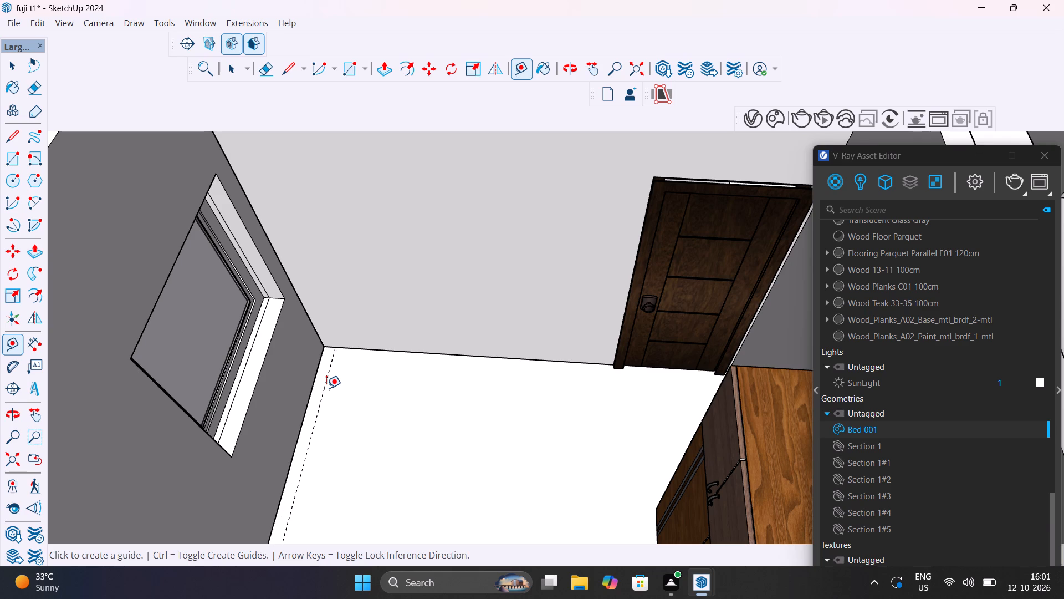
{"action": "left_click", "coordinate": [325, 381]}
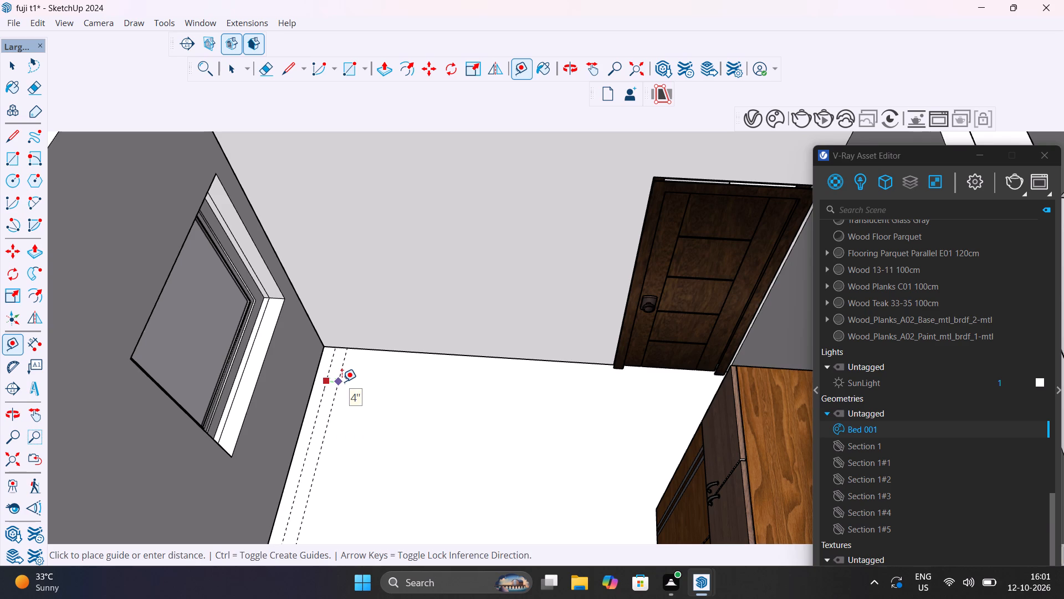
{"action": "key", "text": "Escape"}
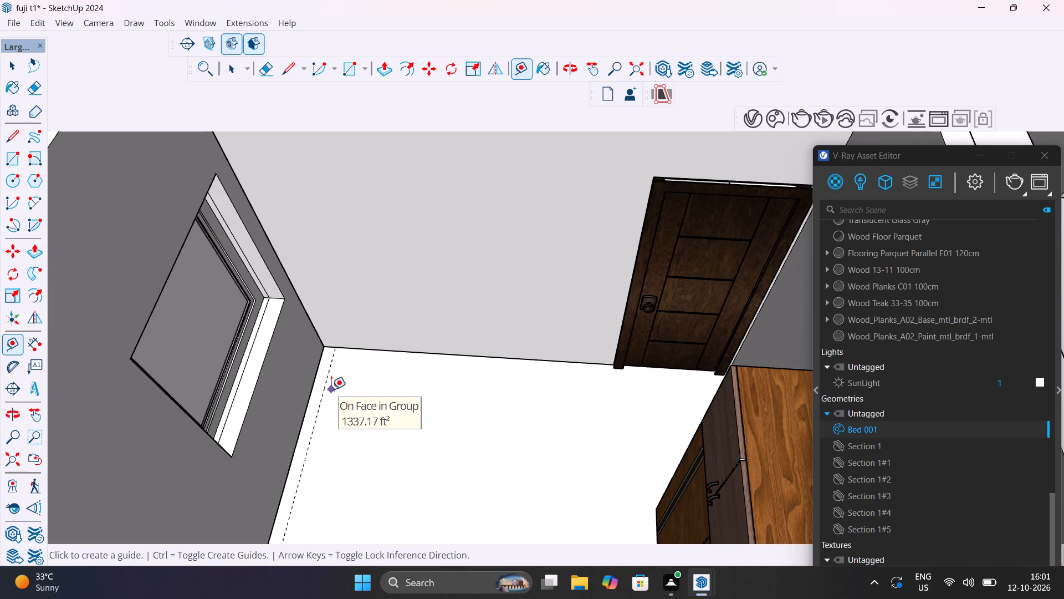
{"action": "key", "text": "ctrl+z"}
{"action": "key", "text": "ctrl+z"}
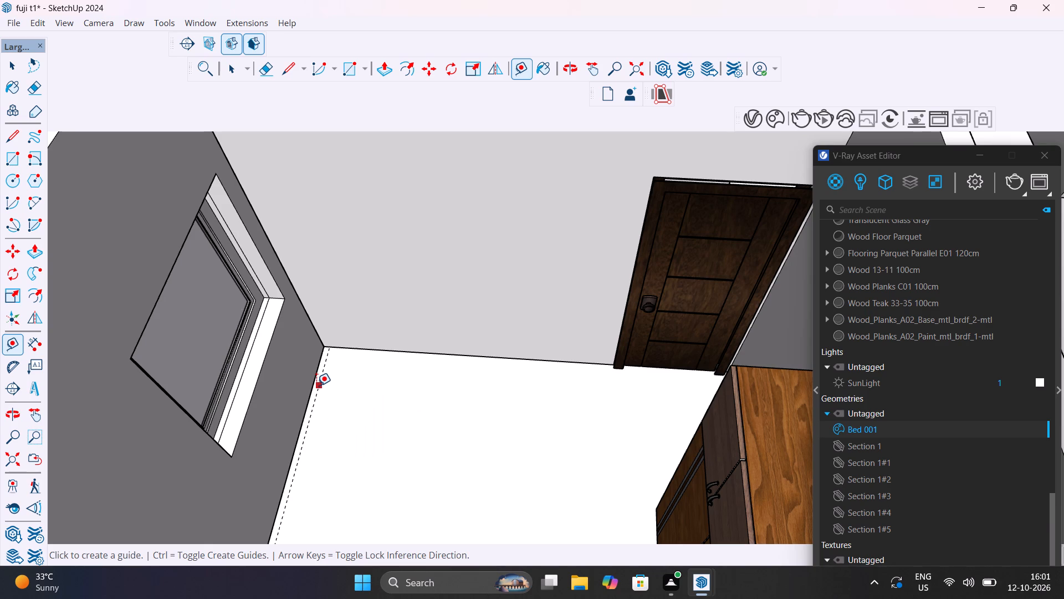
Create a guide on the bedroom floor 1' from the window wall and another 6' from that guide.
{"action": "left_click", "coordinate": [312, 389]}
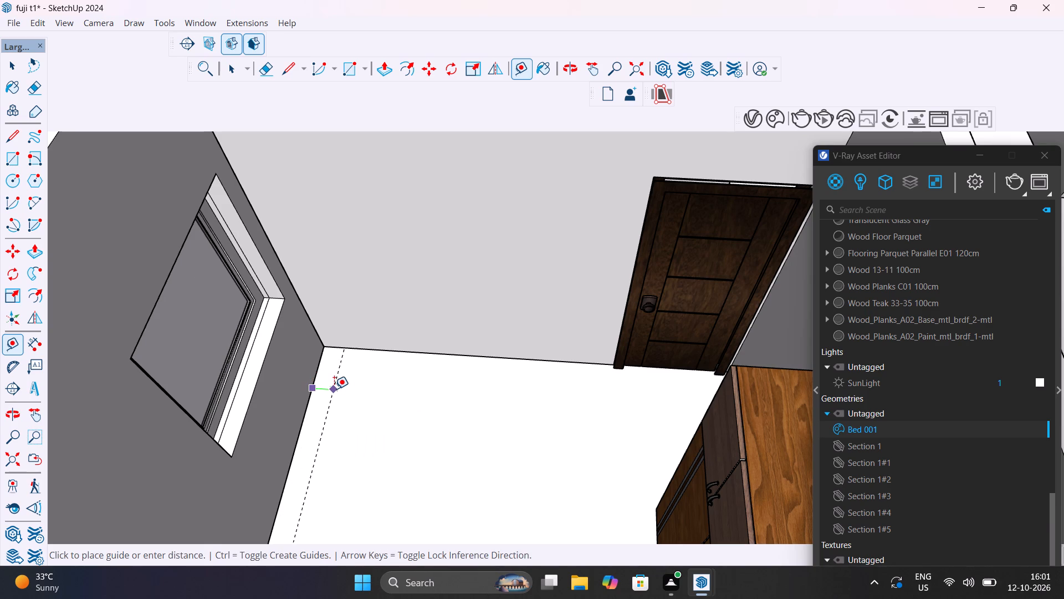
{"action": "type", "text": "1'"}
{"action": "key", "text": "Return"}
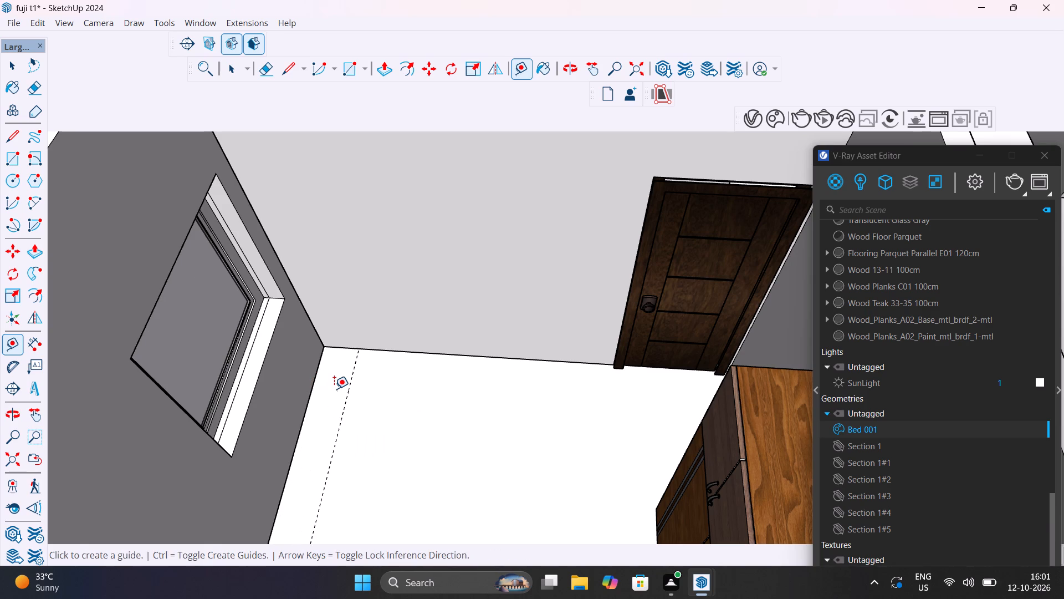
{"action": "left_click", "coordinate": [347, 402]}
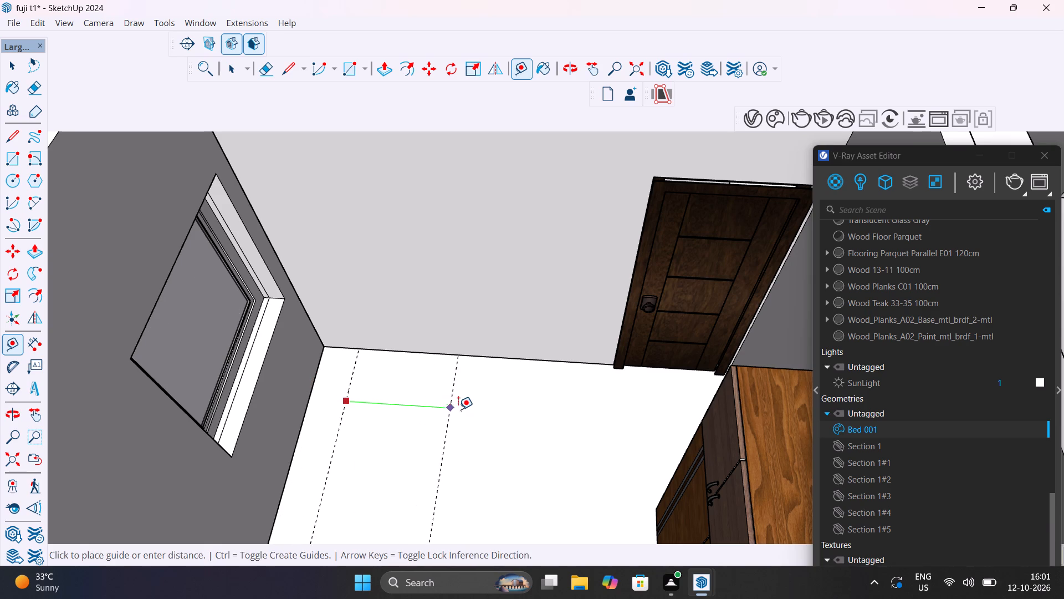
{"action": "type", "text": "6'"}
{"action": "key", "text": "Return"}
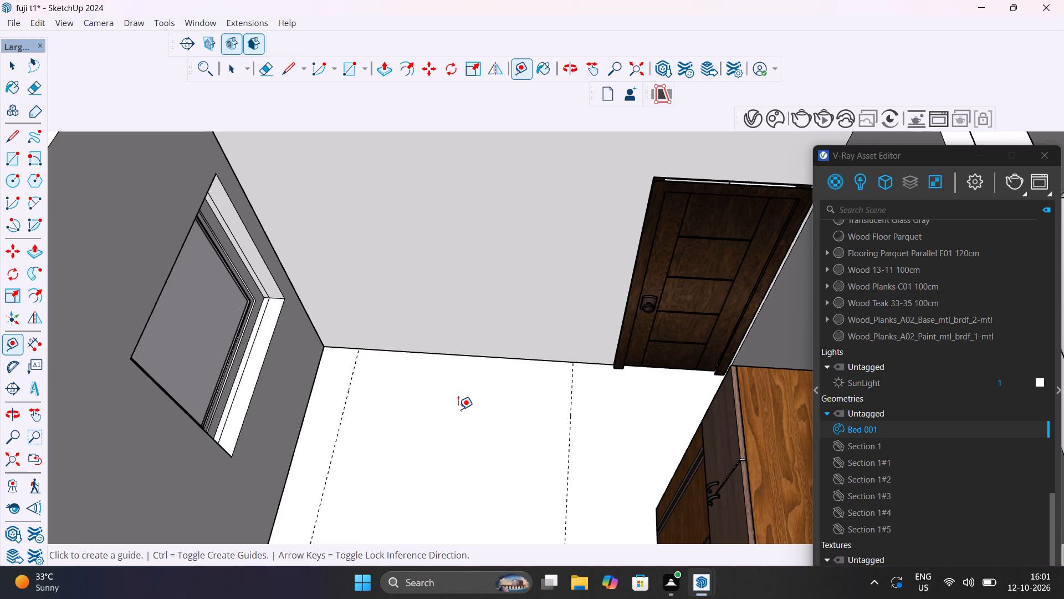
Add a floor guide offset 6' from the base of the bedroom's door wall.
{"action": "left_click", "coordinate": [461, 356]}
{"action": "type", "text": "6'"}
{"action": "key", "text": "Return"}
Measure the clearance from the wardrobe's front base edge to the intersection of the floor guides.
{"action": "scroll", "coordinate": [566, 424], "scroll_direction": "down", "scroll_amount": 7}
{"action": "scroll", "coordinate": [556, 500], "scroll_direction": "up", "scroll_amount": 6}
{"action": "middle_click_drag", "start_coordinate": [562, 501], "coordinate": [812, 465]}
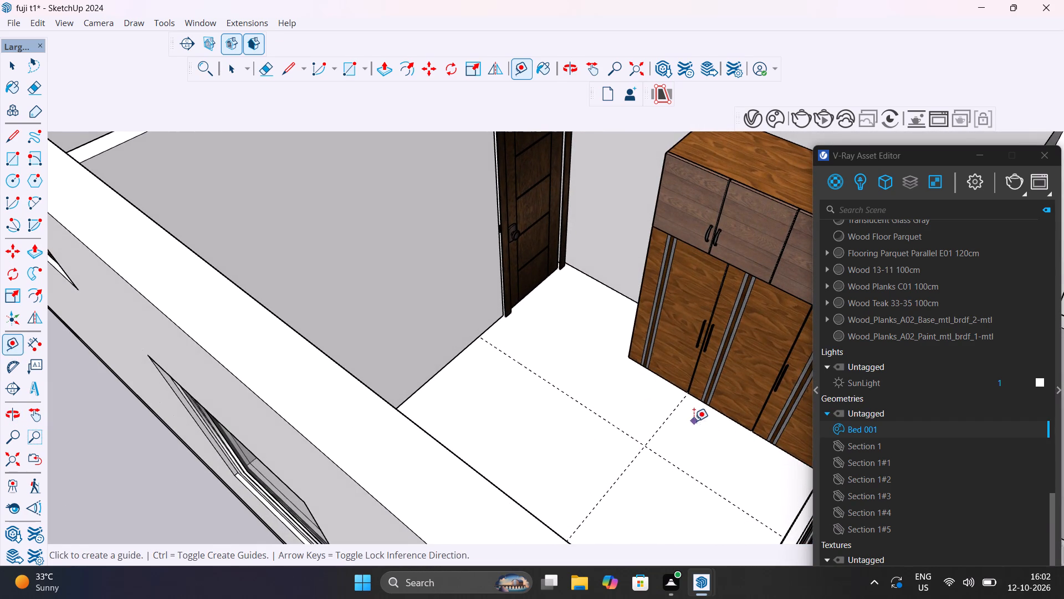
{"action": "scroll", "coordinate": [683, 389], "scroll_direction": "up", "scroll_amount": 6}
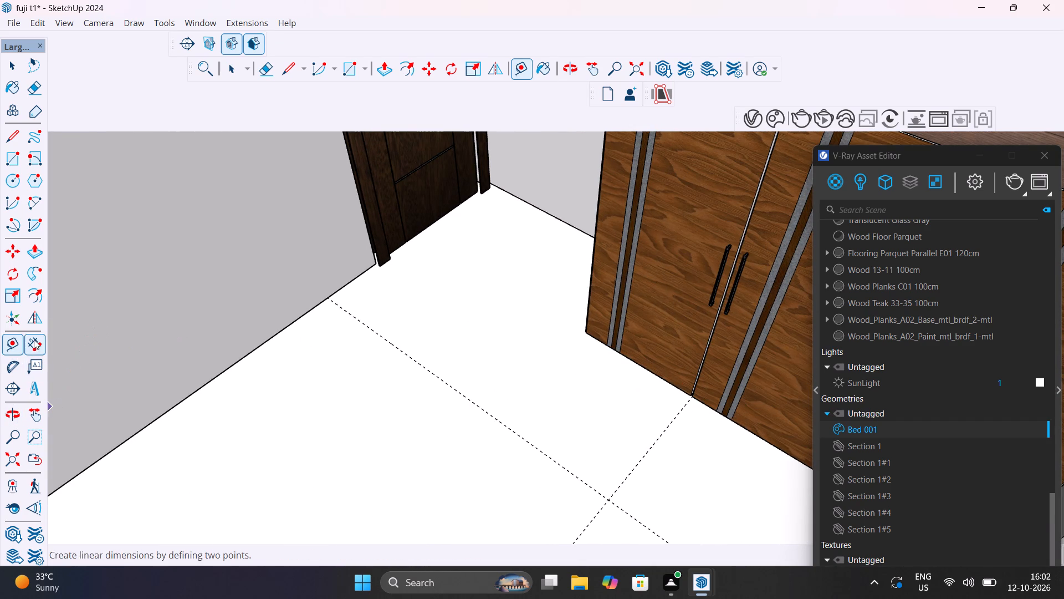
{"action": "left_click", "coordinate": [34, 339]}
{"action": "left_click", "coordinate": [692, 399]}
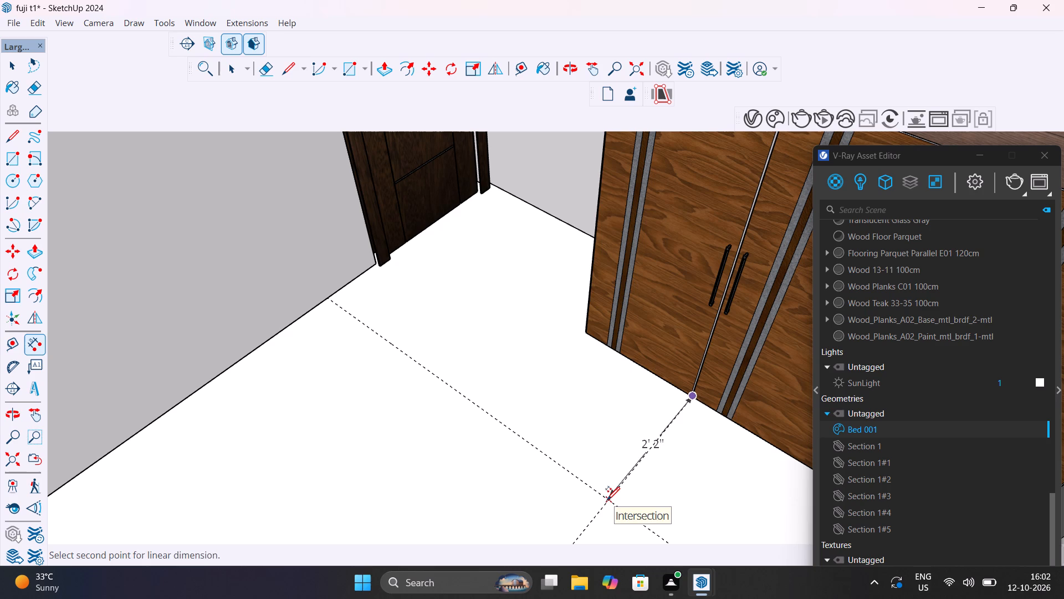
{"action": "key", "text": "Escape"}
{"action": "key", "text": "space"}
Rotate the Bed 001 model outside the apartment by 90 degrees on the ground plane and deselect it.
{"action": "scroll", "coordinate": [588, 445], "scroll_direction": "down", "scroll_amount": 10}
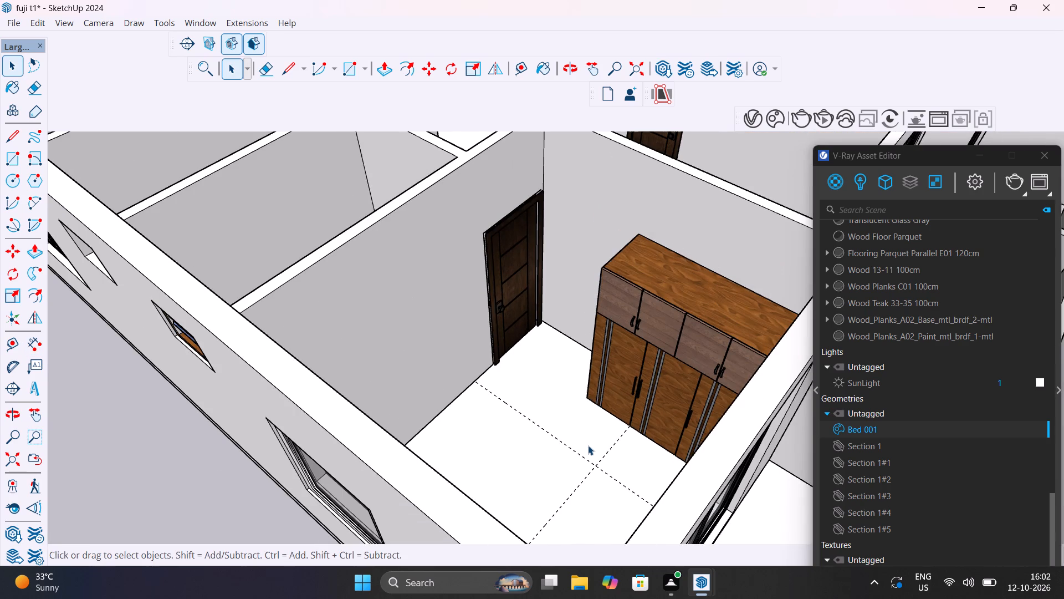
{"action": "middle_click_drag", "start_coordinate": [590, 451], "coordinate": [578, 452], "text": "shift"}
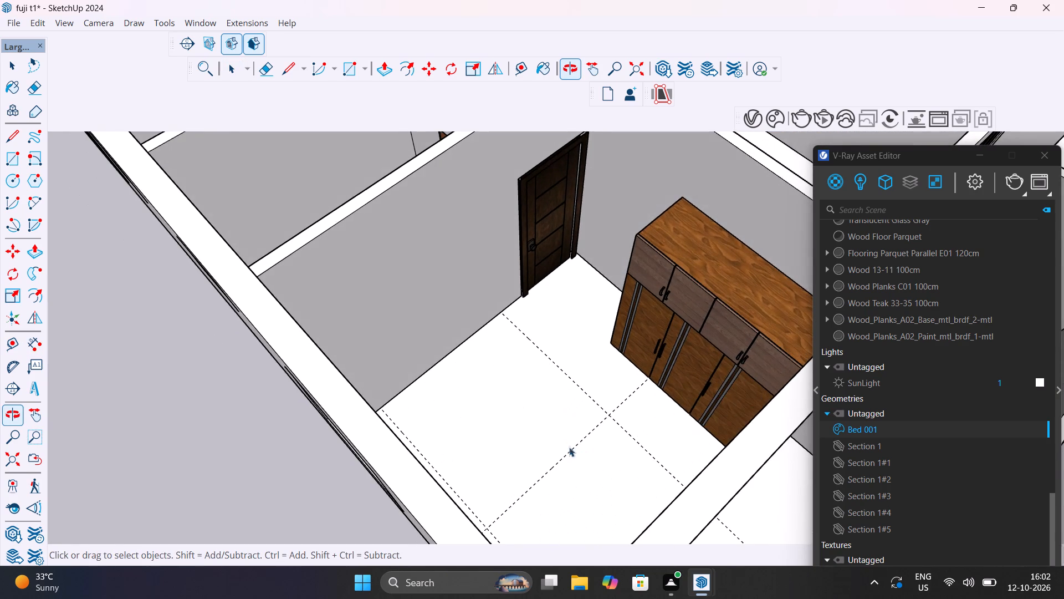
{"action": "scroll", "coordinate": [466, 349], "scroll_direction": "up", "scroll_amount": 3}
{"action": "scroll", "coordinate": [473, 351], "scroll_direction": "down", "scroll_amount": 4}
{"action": "scroll", "coordinate": [529, 364], "scroll_direction": "down", "scroll_amount": 7}
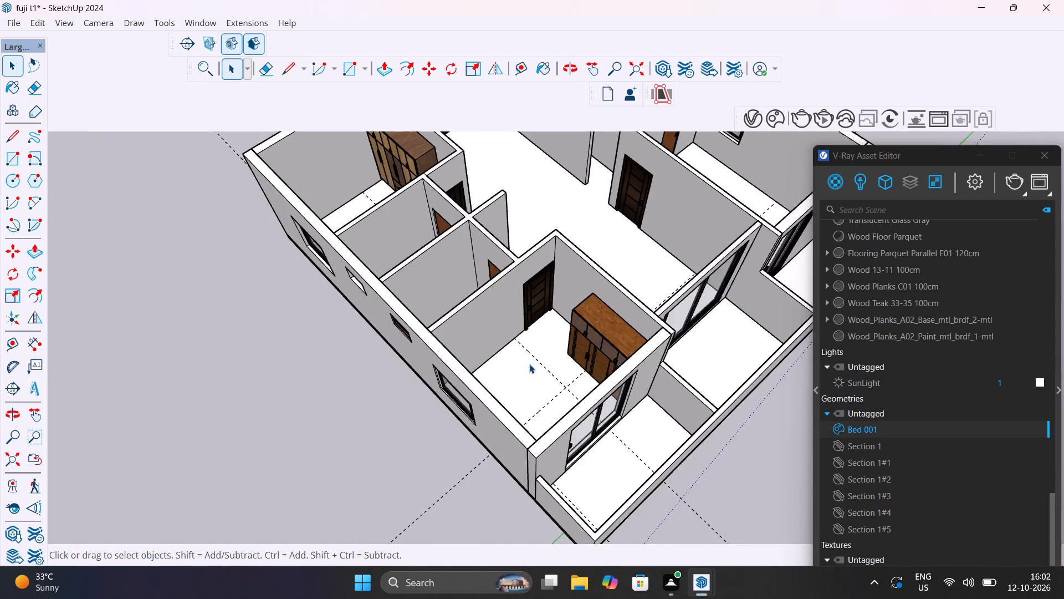
{"action": "scroll", "coordinate": [529, 364], "scroll_direction": "down", "scroll_amount": 5}
{"action": "left_click", "coordinate": [626, 515]}
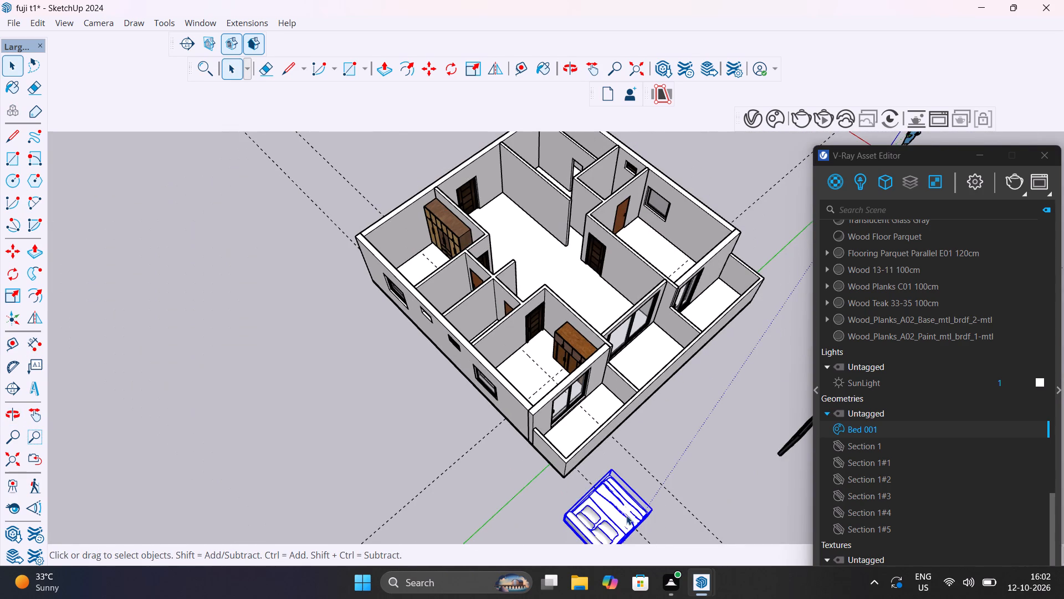
{"action": "middle_click_drag", "start_coordinate": [551, 483], "coordinate": [392, 332]}
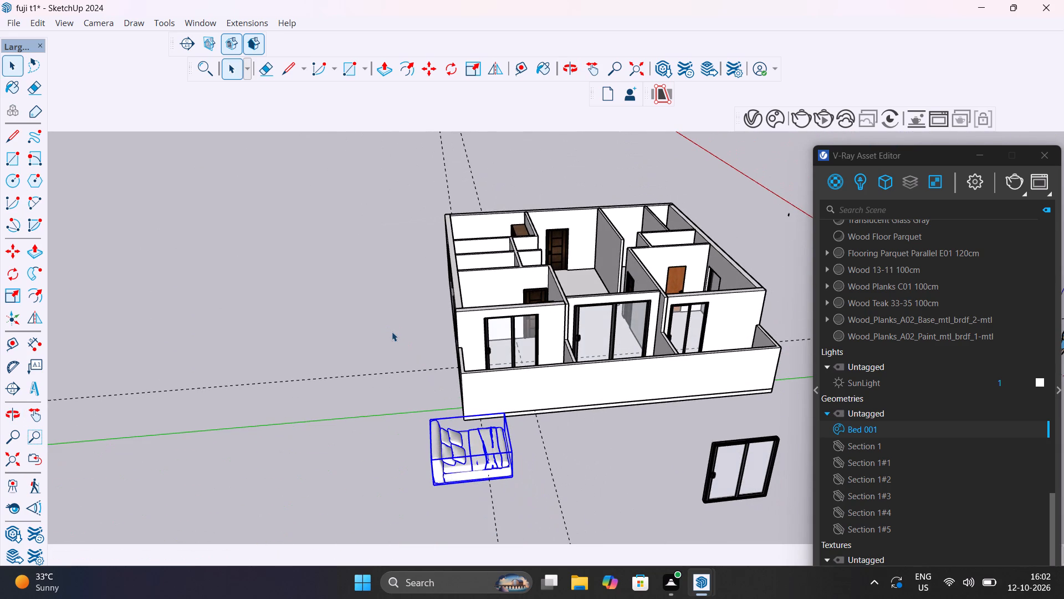
{"action": "key", "text": "q"}
{"action": "left_click", "coordinate": [425, 514]}
{"action": "left_click", "coordinate": [377, 490]}
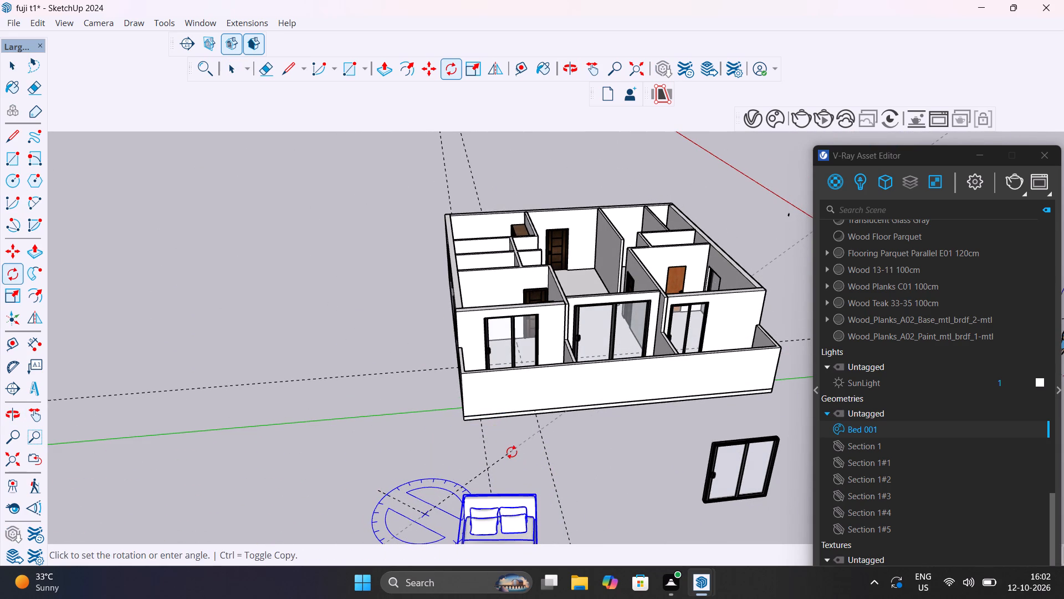
{"action": "type", "text": "90"}
{"action": "key", "text": "Return"}
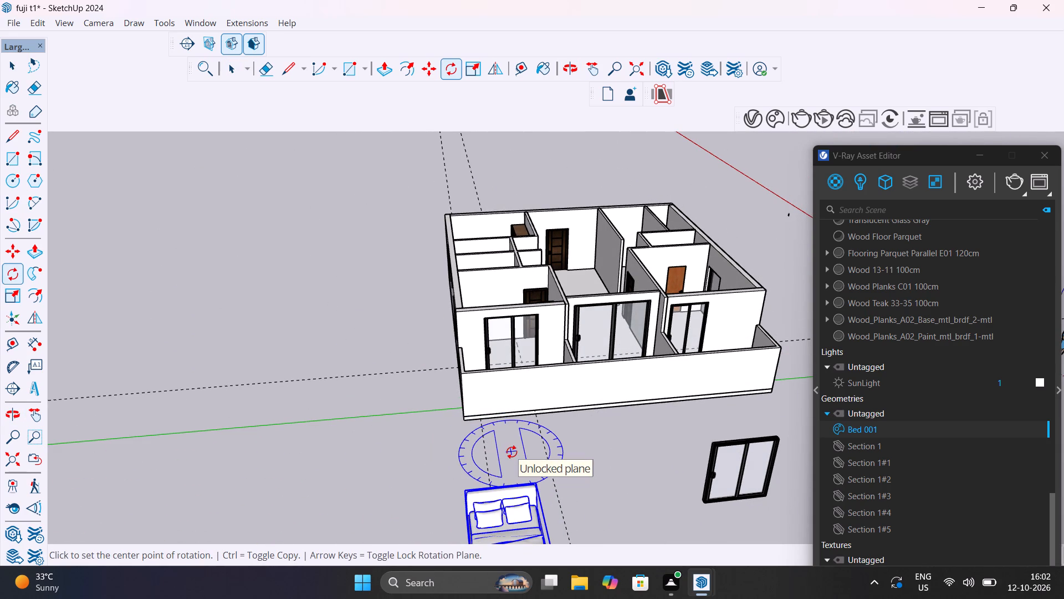
{"action": "key", "text": "space"}
{"action": "left_click", "coordinate": [404, 456]}
{"action": "scroll", "coordinate": [457, 506], "scroll_direction": "down", "scroll_amount": 1}
{"action": "scroll", "coordinate": [465, 499], "scroll_direction": "down", "scroll_amount": 1, "text": "shift"}
{"action": "middle_click_drag", "start_coordinate": [465, 499], "coordinate": [497, 409], "text": "shift"}
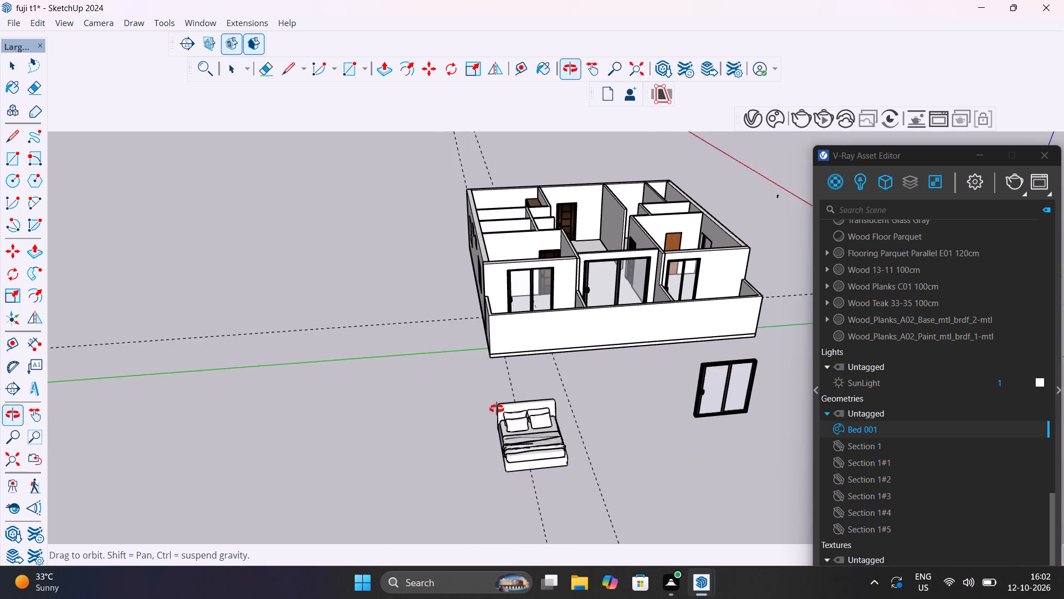
Move the Bed 001 model into the wardrobe bedroom, placing its headboard corner where the 1' guide meets the door wall.
{"action": "middle_click_drag", "start_coordinate": [497, 409], "coordinate": [631, 465], "text": "shift"}
{"action": "scroll", "coordinate": [647, 453], "scroll_direction": "up", "scroll_amount": 5}
{"action": "left_click", "coordinate": [647, 453]}
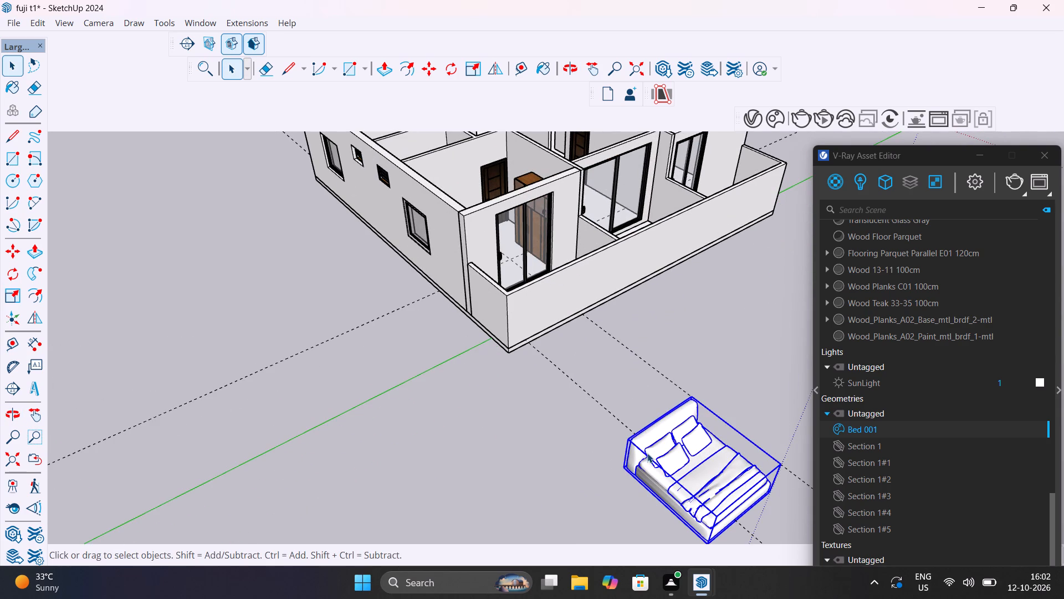
{"action": "key", "text": "m"}
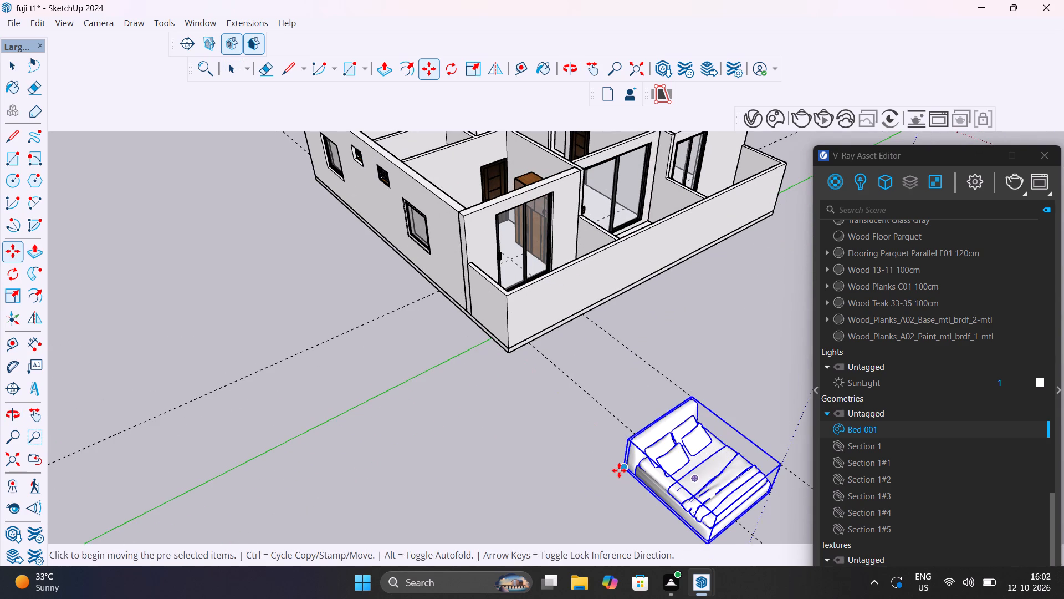
{"action": "left_click", "coordinate": [620, 470]}
{"action": "scroll", "coordinate": [473, 231], "scroll_direction": "up", "scroll_amount": 1}
{"action": "middle_click_drag", "start_coordinate": [473, 231], "coordinate": [479, 372]}
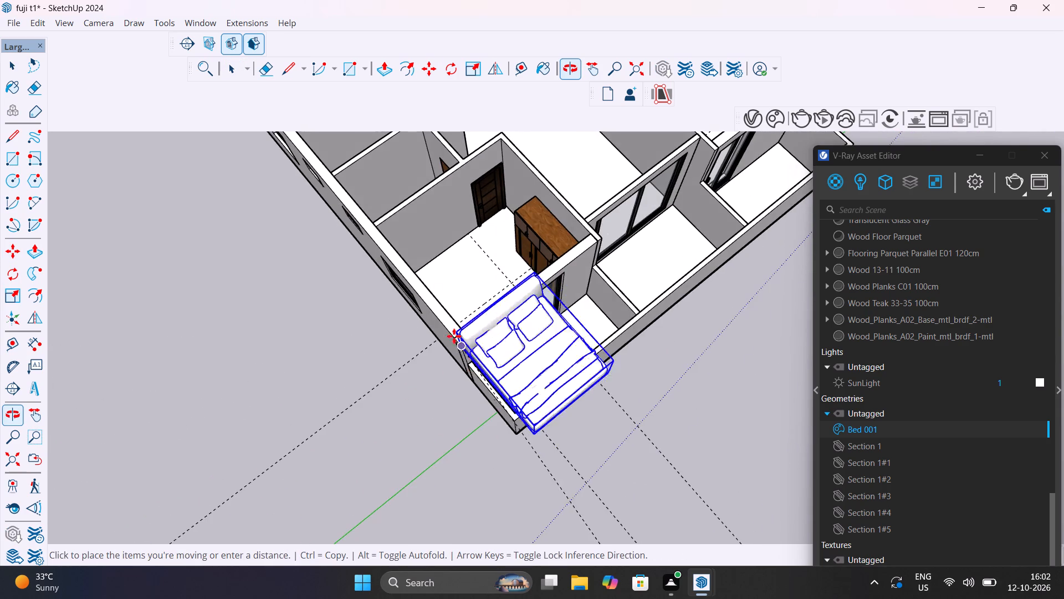
{"action": "scroll", "coordinate": [434, 277], "scroll_direction": "up", "scroll_amount": 13}
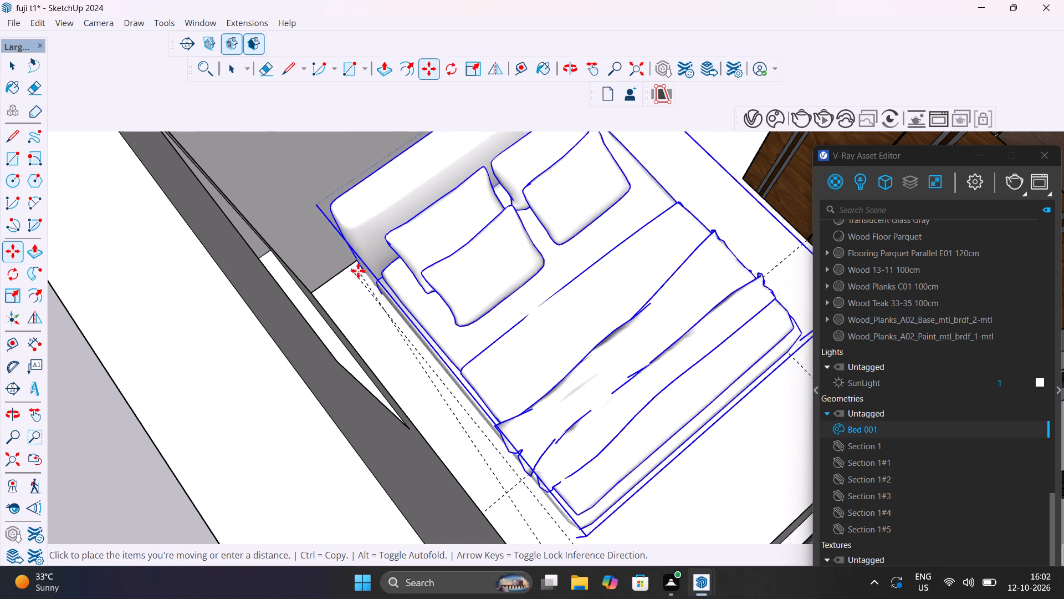
{"action": "left_click", "coordinate": [348, 268]}
Scale the bed down uniformly from its headboard corner so its width fits between the two lengthwise floor guides.
{"action": "scroll", "coordinate": [432, 292], "scroll_direction": "down", "scroll_amount": 11}
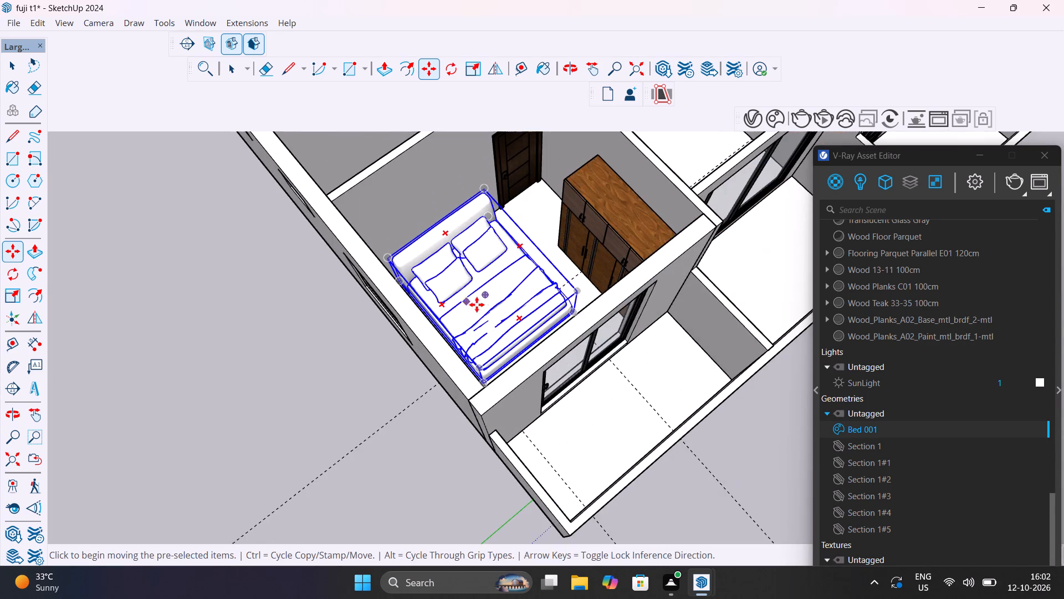
{"action": "middle_click_drag", "start_coordinate": [469, 301], "coordinate": [154, 281]}
{"action": "scroll", "coordinate": [603, 285], "scroll_direction": "up", "scroll_amount": 11}
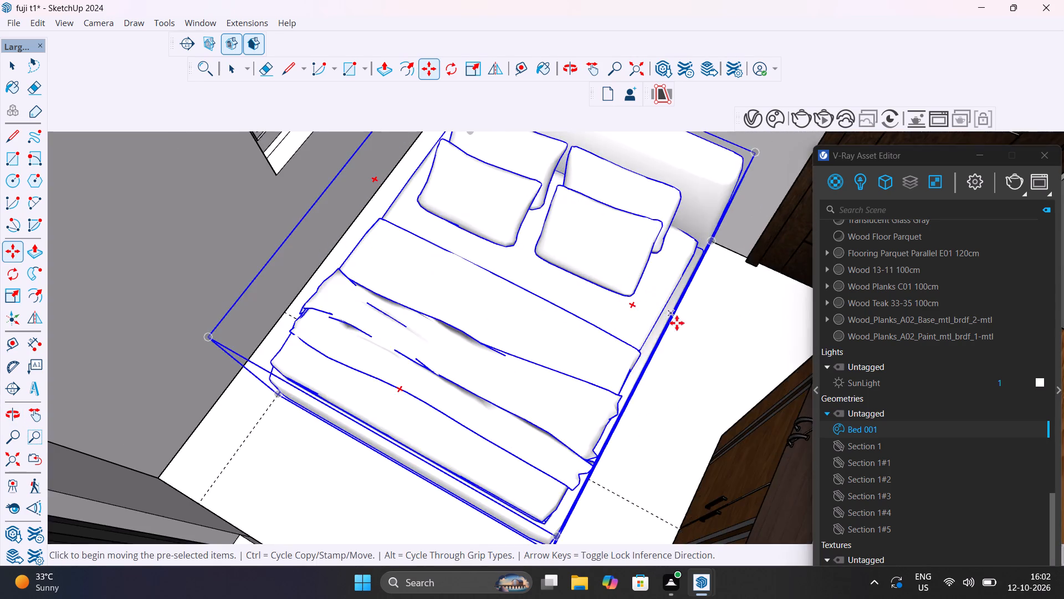
{"action": "middle_click_drag", "start_coordinate": [676, 323], "coordinate": [414, 403]}
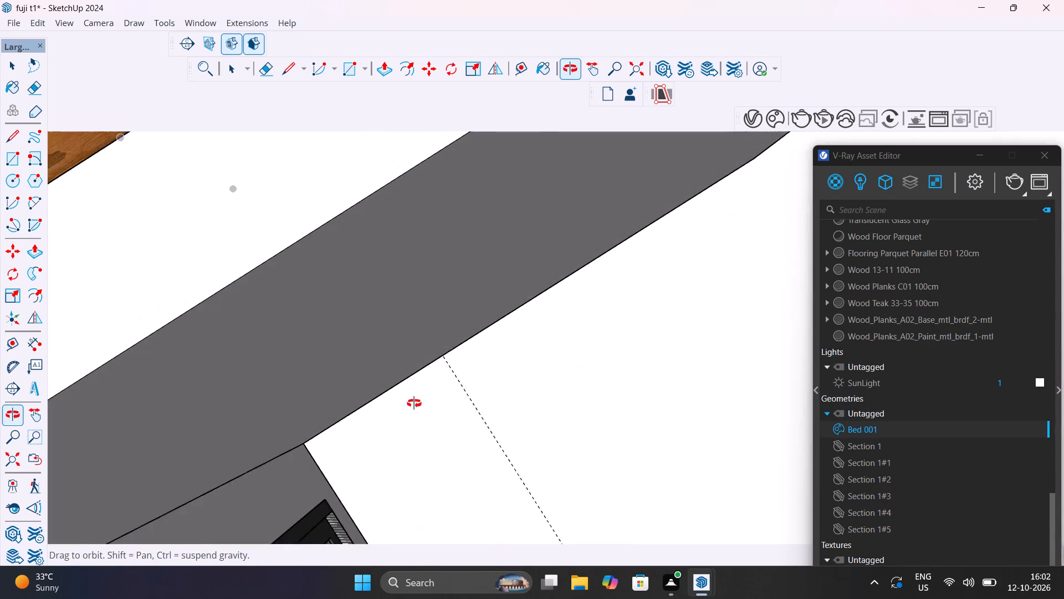
{"action": "middle_click_drag", "start_coordinate": [414, 403], "coordinate": [410, 403]}
{"action": "middle_click_drag", "start_coordinate": [420, 230], "coordinate": [598, 475], "text": "shift"}
{"action": "scroll", "coordinate": [421, 230], "scroll_direction": "down", "scroll_amount": 1, "text": "shift"}
{"action": "scroll", "coordinate": [494, 233], "scroll_direction": "down", "scroll_amount": 6}
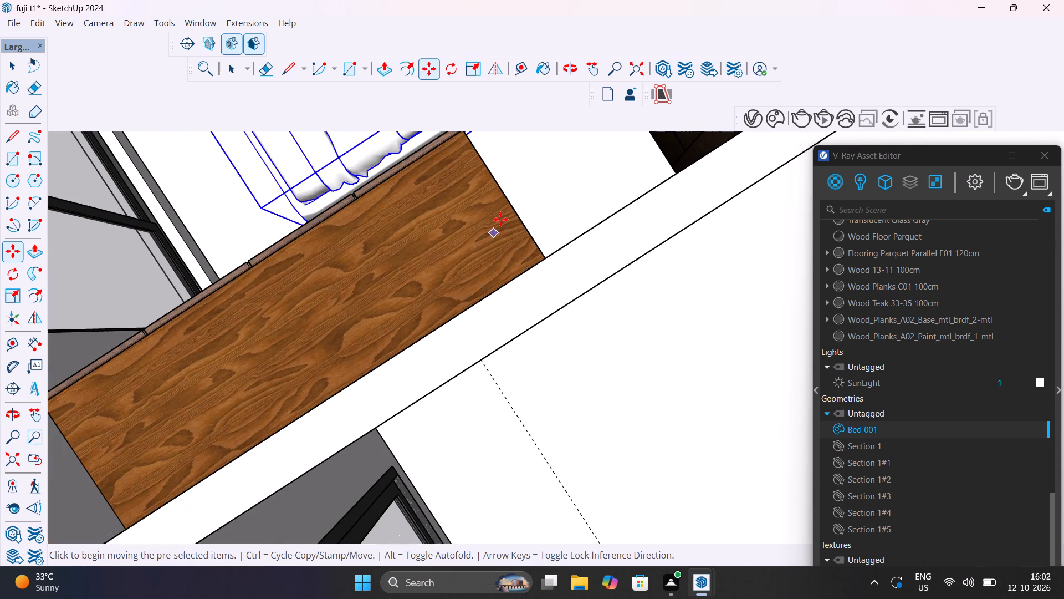
{"action": "middle_click_drag", "start_coordinate": [507, 190], "coordinate": [565, 283], "text": "shift"}
{"action": "key", "text": "s"}
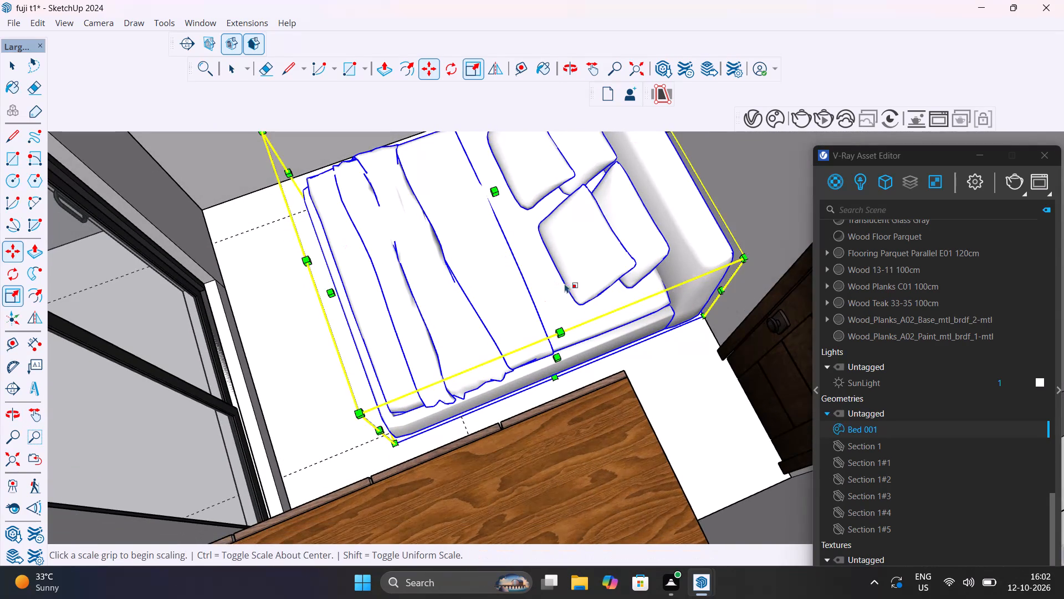
{"action": "left_click", "coordinate": [741, 257]}
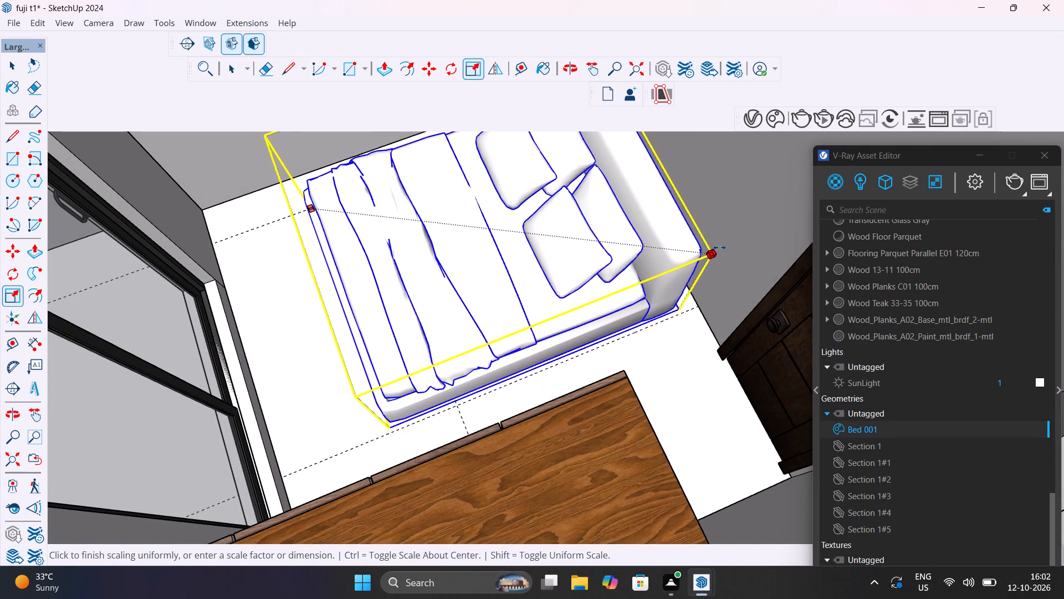
{"action": "left_click", "coordinate": [716, 244]}
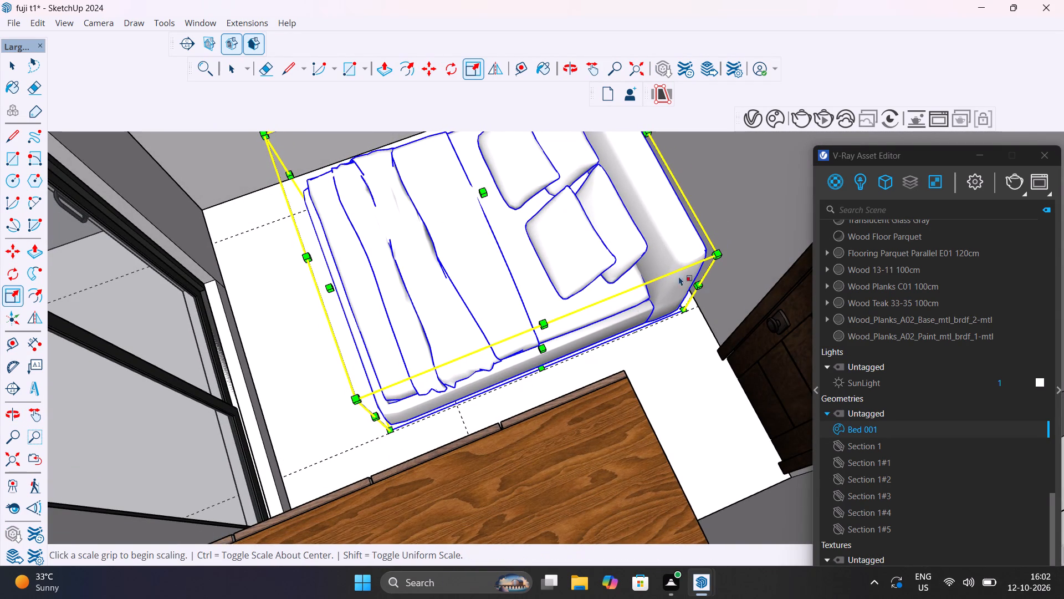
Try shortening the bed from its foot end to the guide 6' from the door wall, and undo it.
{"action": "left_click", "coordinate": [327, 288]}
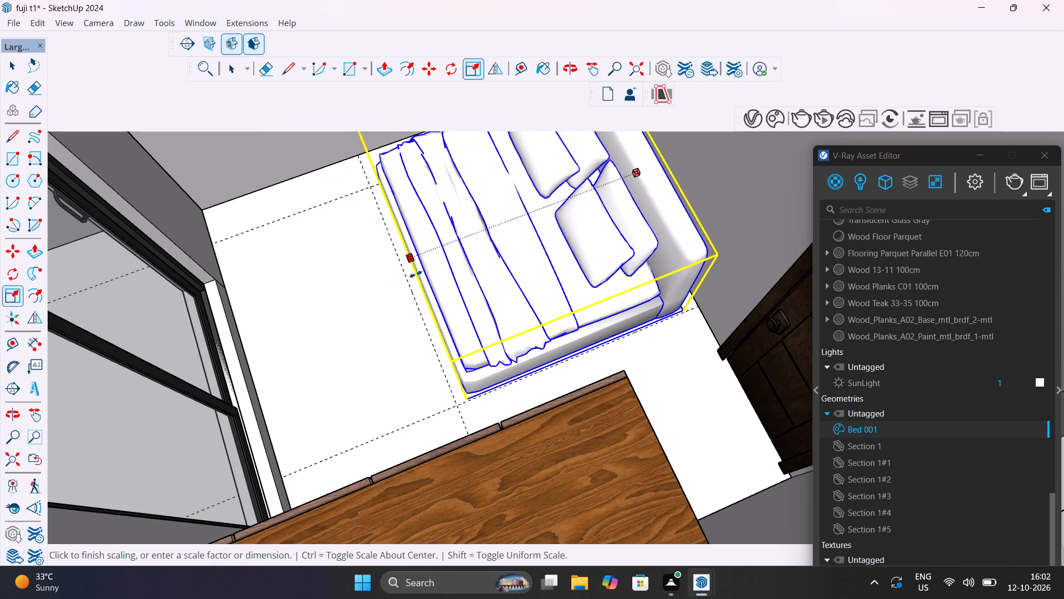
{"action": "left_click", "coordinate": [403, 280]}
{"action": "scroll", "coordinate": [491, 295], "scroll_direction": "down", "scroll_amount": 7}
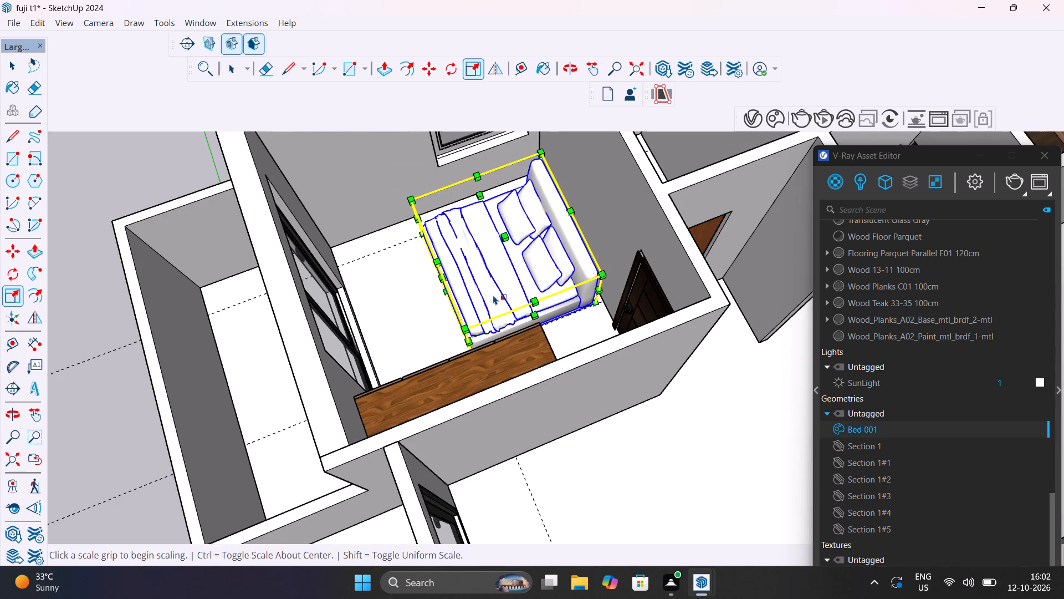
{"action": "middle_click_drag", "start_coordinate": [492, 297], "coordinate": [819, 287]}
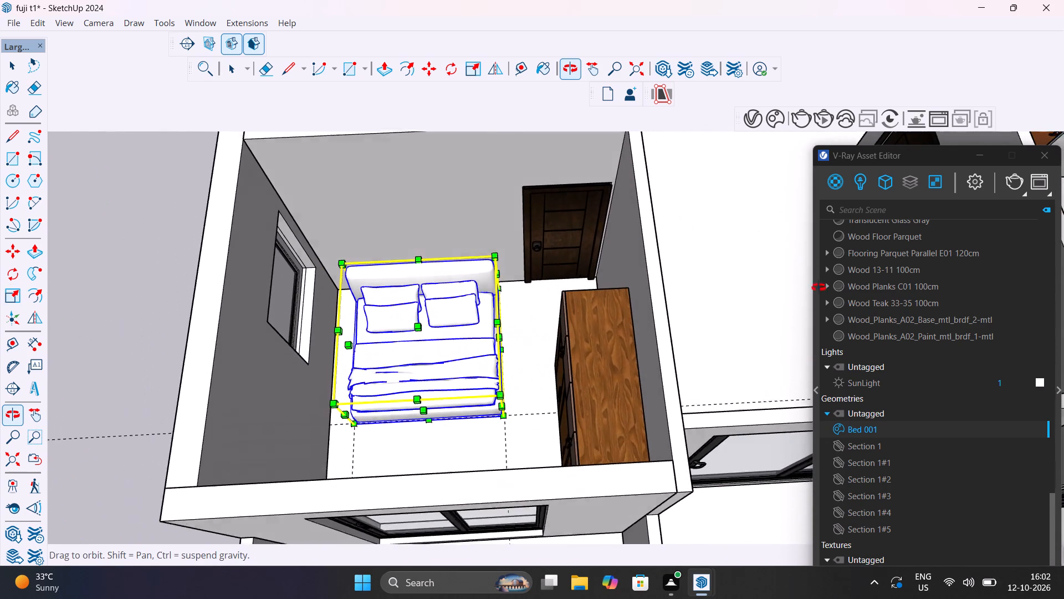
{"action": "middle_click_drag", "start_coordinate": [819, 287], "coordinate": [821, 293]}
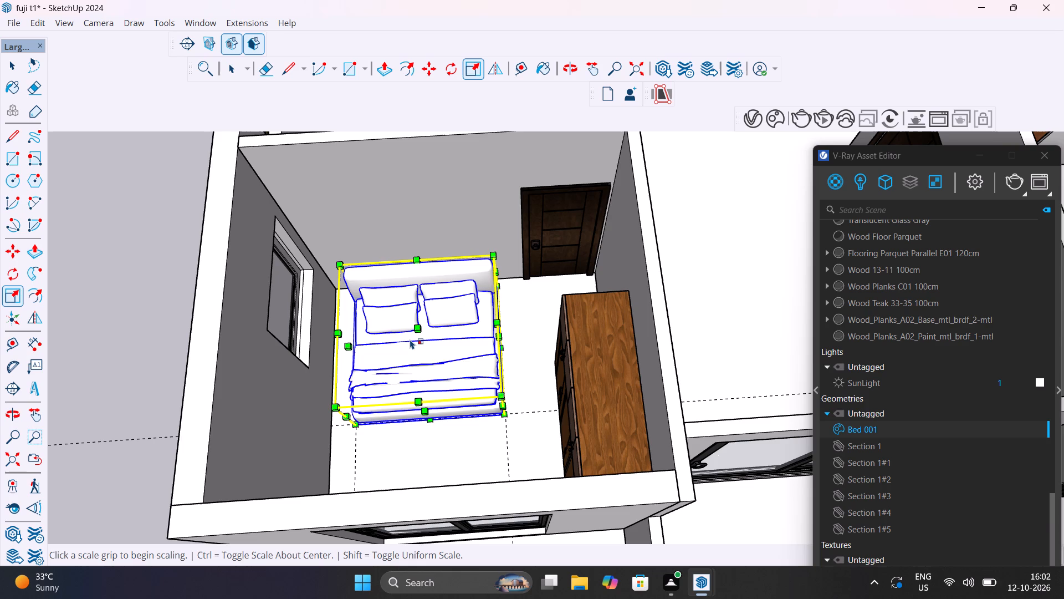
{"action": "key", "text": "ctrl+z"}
Add a floor guide offset 7' from the base of the bedroom's door wall.
{"action": "scroll", "coordinate": [427, 456], "scroll_direction": "up", "scroll_amount": 5}
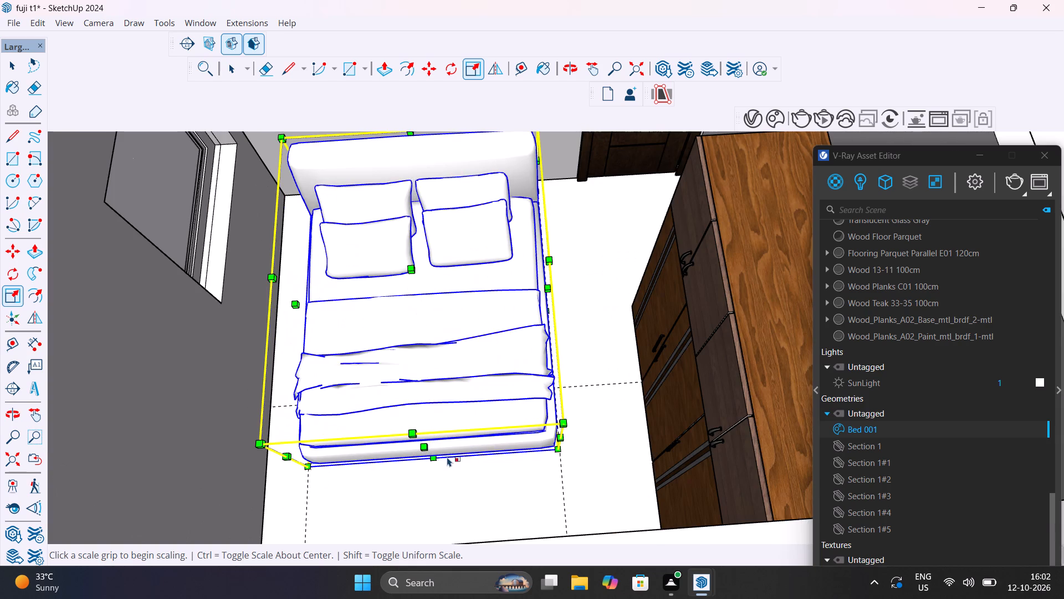
{"action": "middle_click_drag", "start_coordinate": [527, 449], "coordinate": [393, 438]}
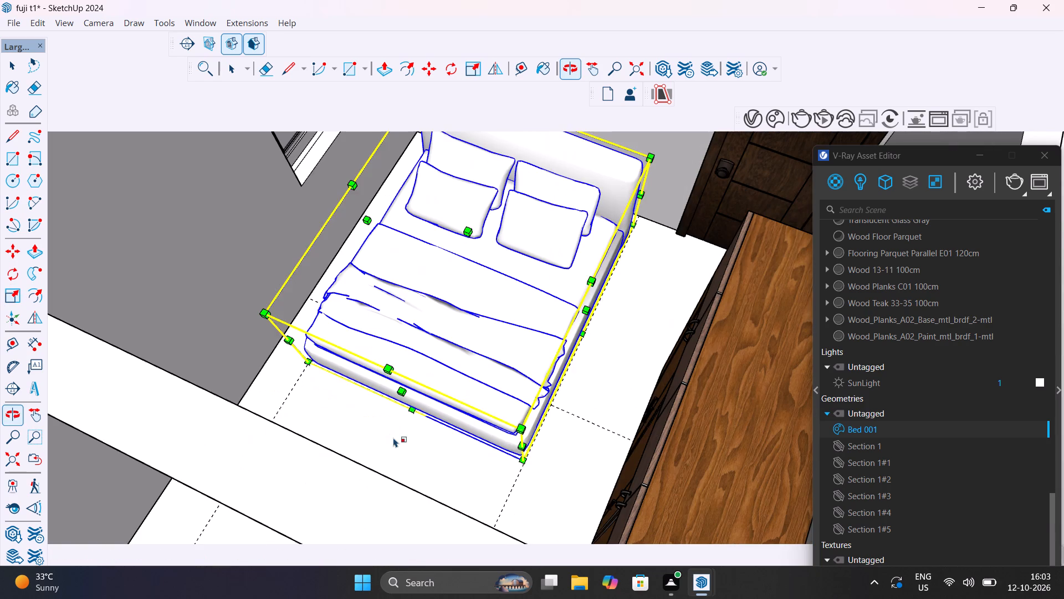
{"action": "key", "text": "space"}
{"action": "key", "text": "t"}
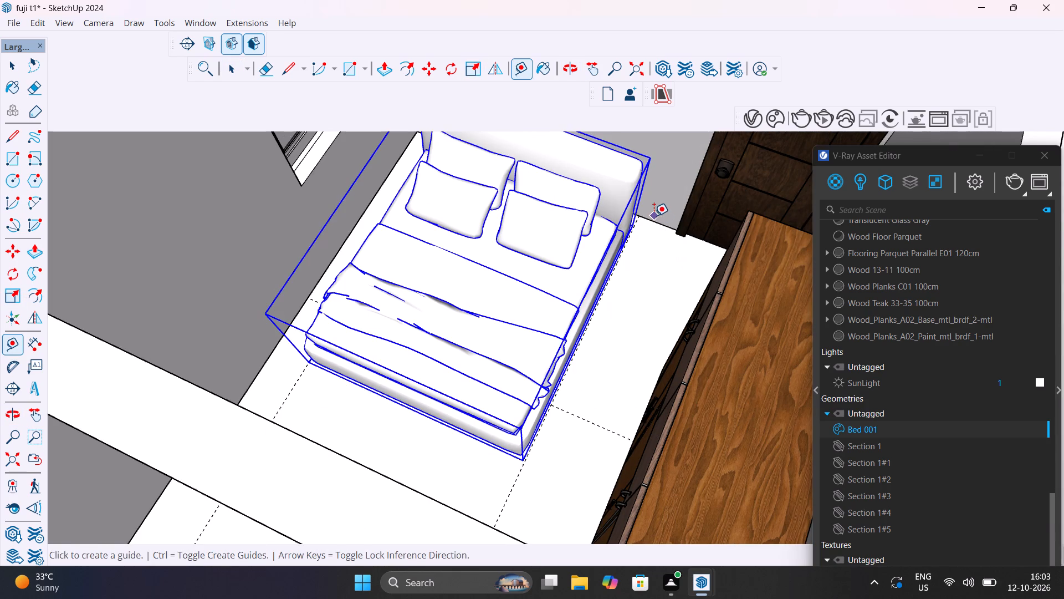
{"action": "left_click", "coordinate": [654, 220]}
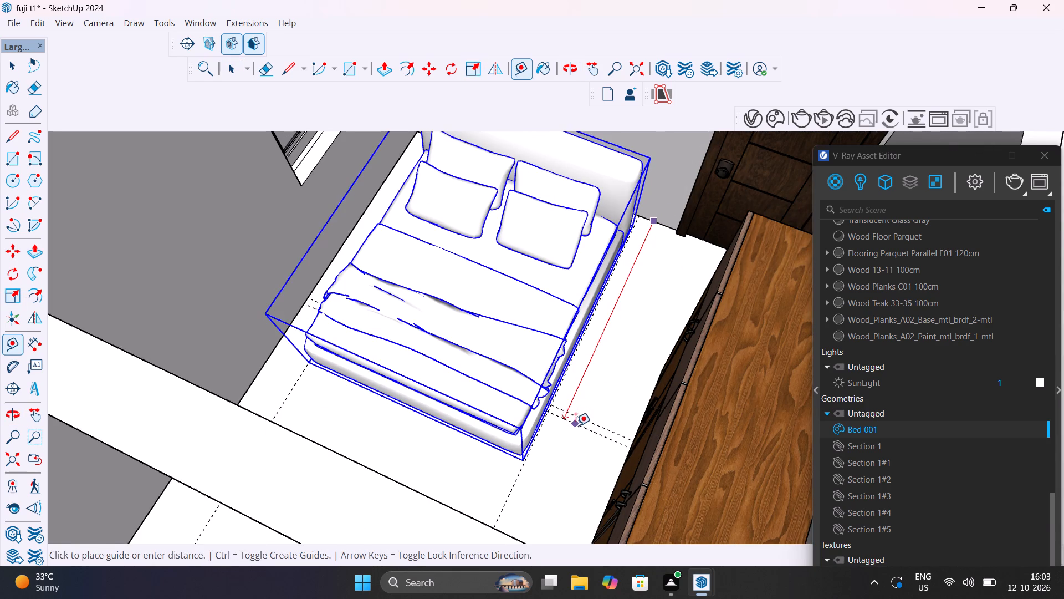
{"action": "type", "text": "7'"}
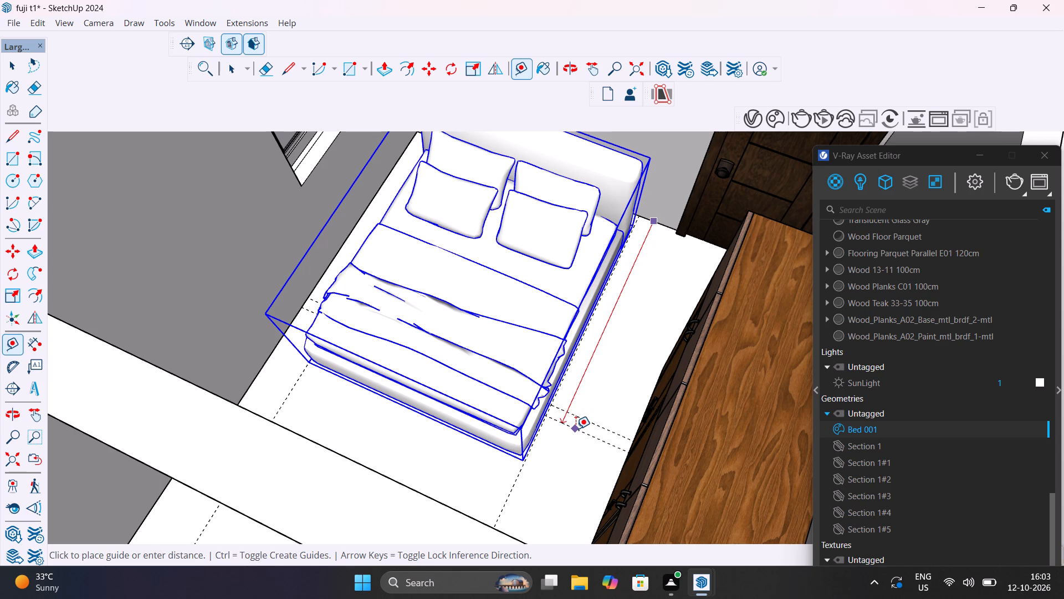
{"action": "key", "text": "Return"}
{"action": "key", "text": "space"}
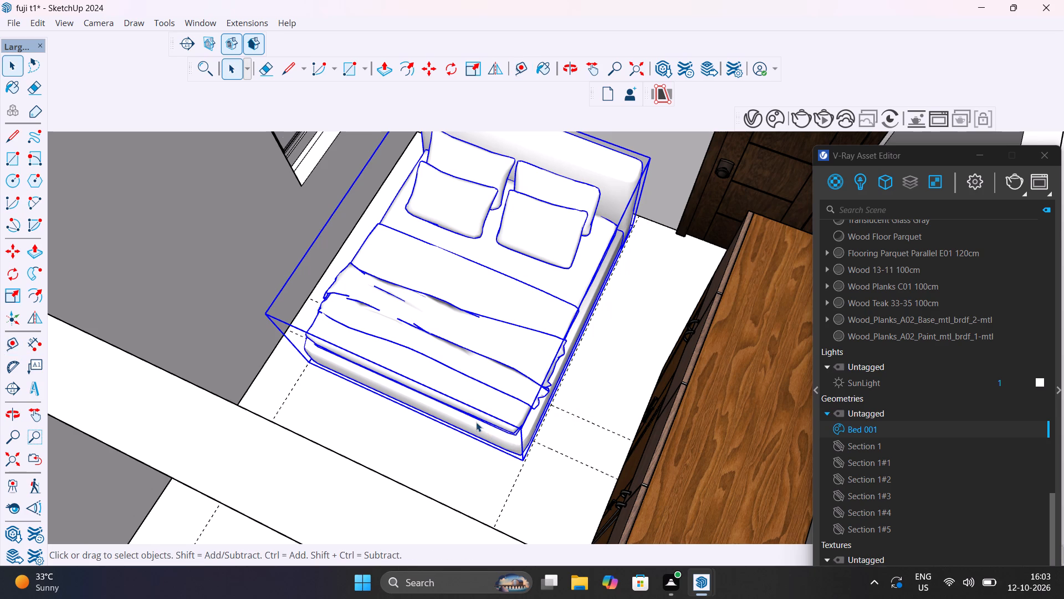
Scale the bed's length from its foot end to the 7' floor guide and deselect it.
{"action": "left_click", "coordinate": [476, 422]}
{"action": "left_click", "coordinate": [474, 380]}
{"action": "key", "text": "s"}
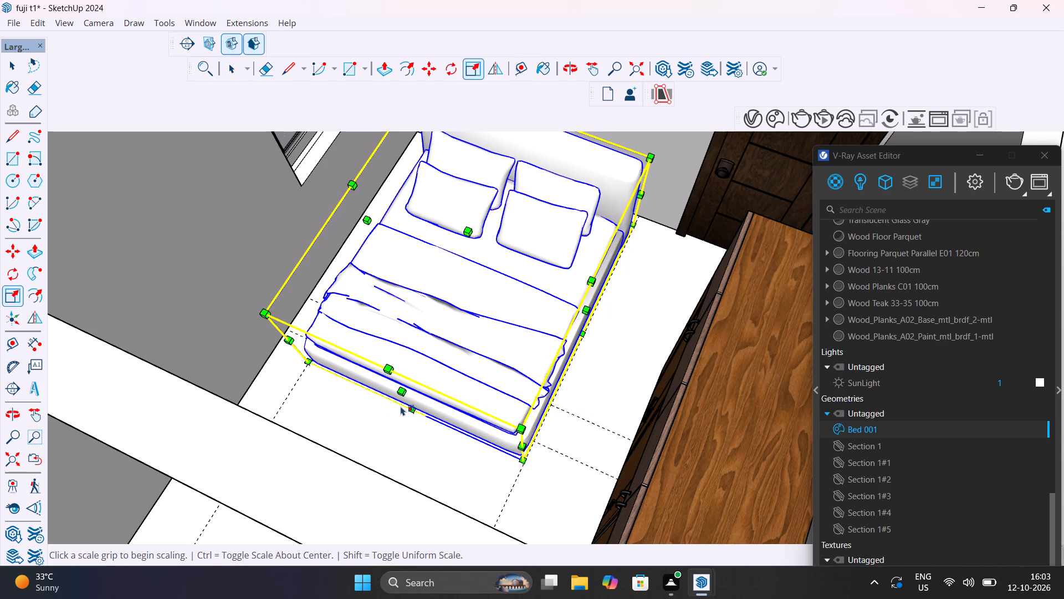
{"action": "left_click", "coordinate": [402, 393]}
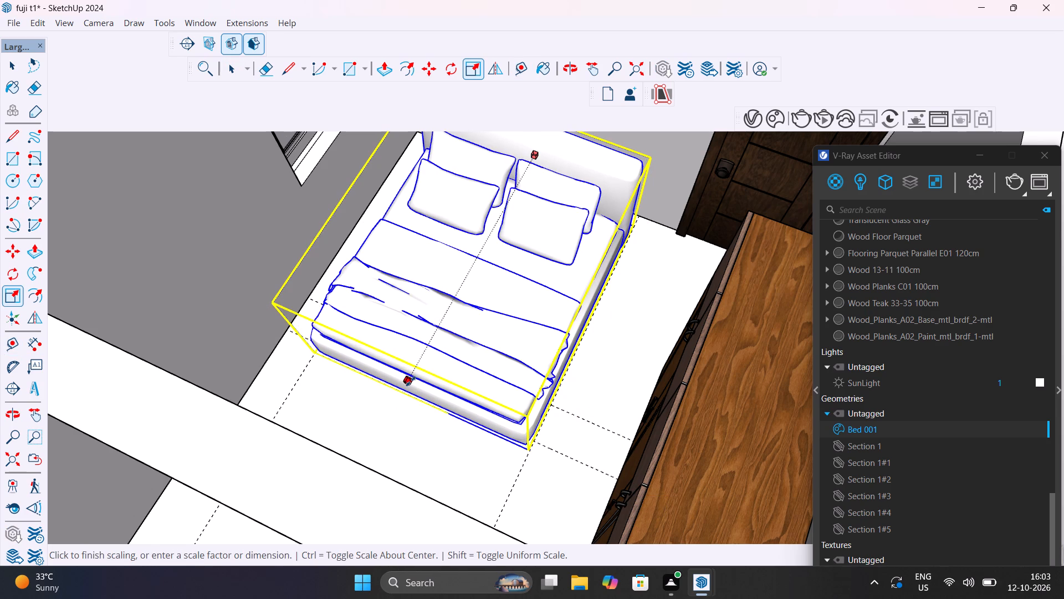
{"action": "left_click", "coordinate": [413, 379]}
{"action": "key", "text": "space"}
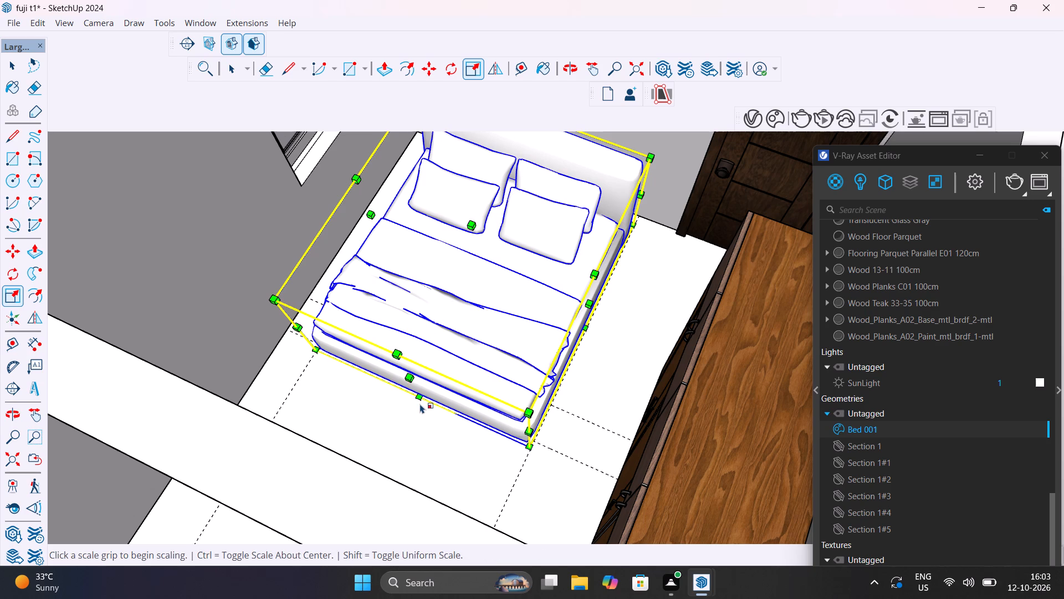
{"action": "scroll", "coordinate": [420, 404], "scroll_direction": "down", "scroll_amount": 14}
{"action": "left_click", "coordinate": [241, 224]}
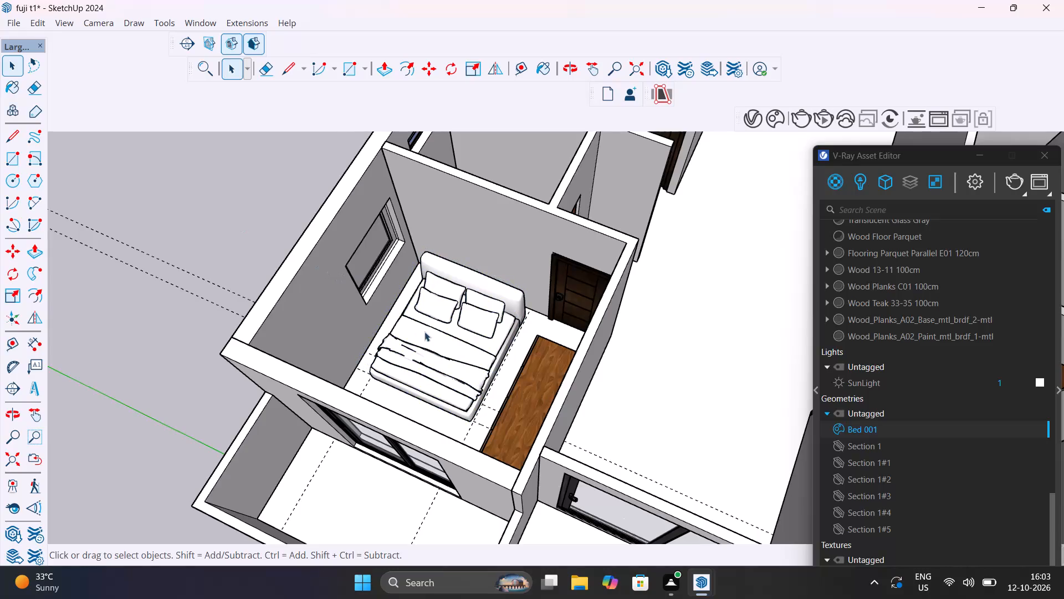
Examine the bed's fit in the room from several angles, including its clearance to the wardrobe, door and windows.
{"action": "scroll", "coordinate": [430, 334], "scroll_direction": "up", "scroll_amount": 6}
{"action": "middle_click_drag", "start_coordinate": [451, 377], "coordinate": [787, 345]}
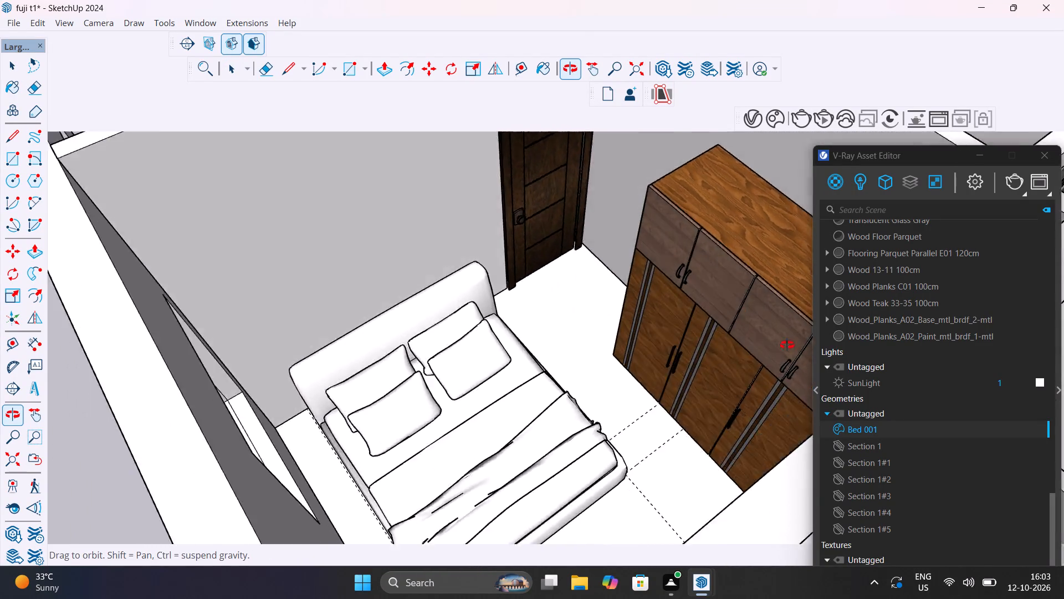
{"action": "middle_click_drag", "start_coordinate": [787, 345], "coordinate": [0, 321]}
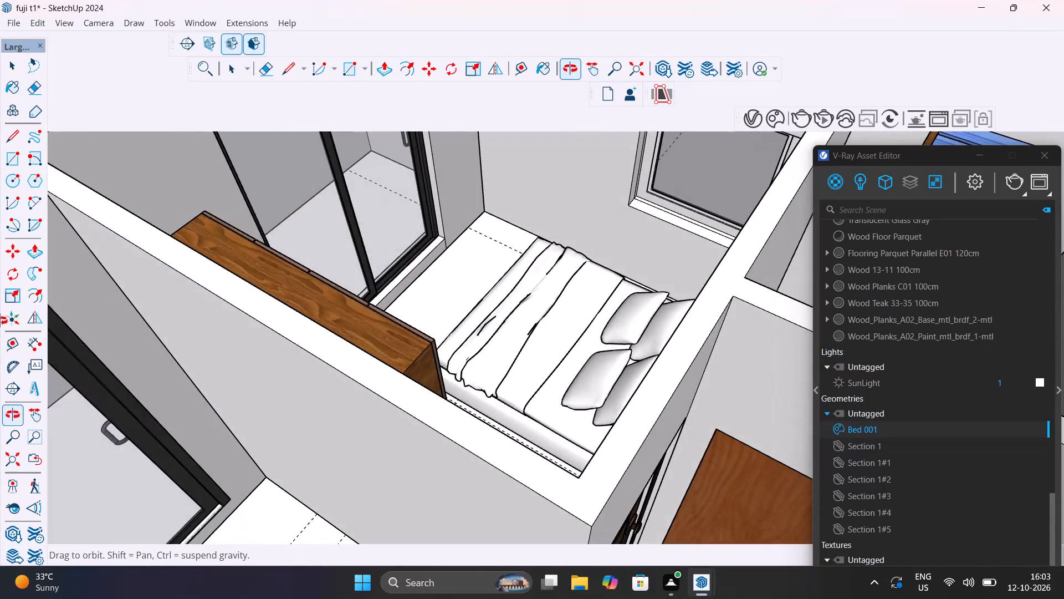
{"action": "middle_click_drag", "start_coordinate": [0, 321], "coordinate": [503, 318]}
{"action": "scroll", "coordinate": [503, 318], "scroll_direction": "down", "scroll_amount": 7}
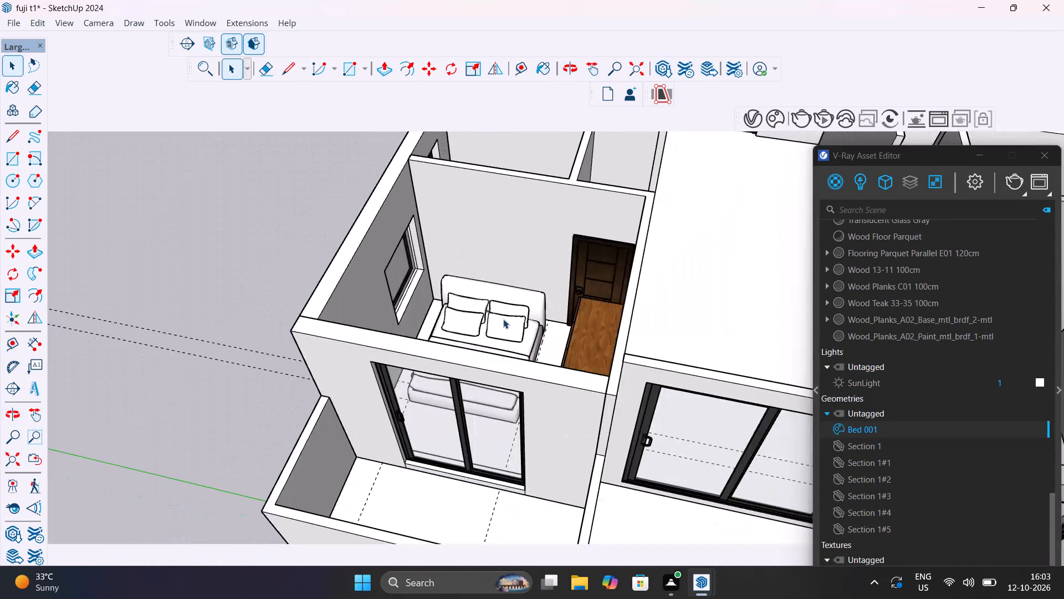
{"action": "middle_click_drag", "start_coordinate": [505, 335], "coordinate": [686, 262]}
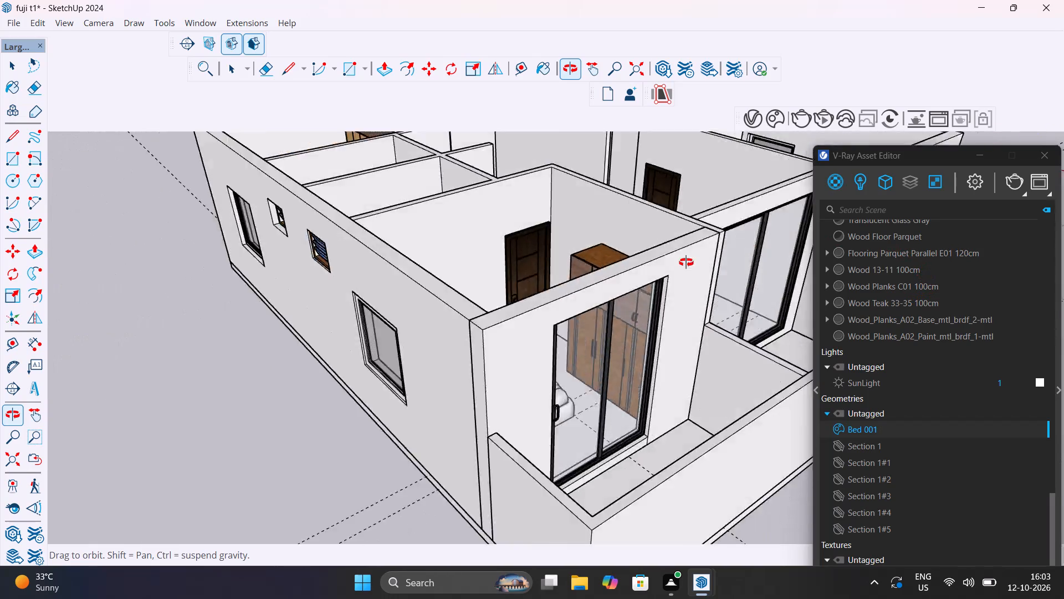
{"action": "middle_click_drag", "start_coordinate": [686, 262], "coordinate": [637, 444]}
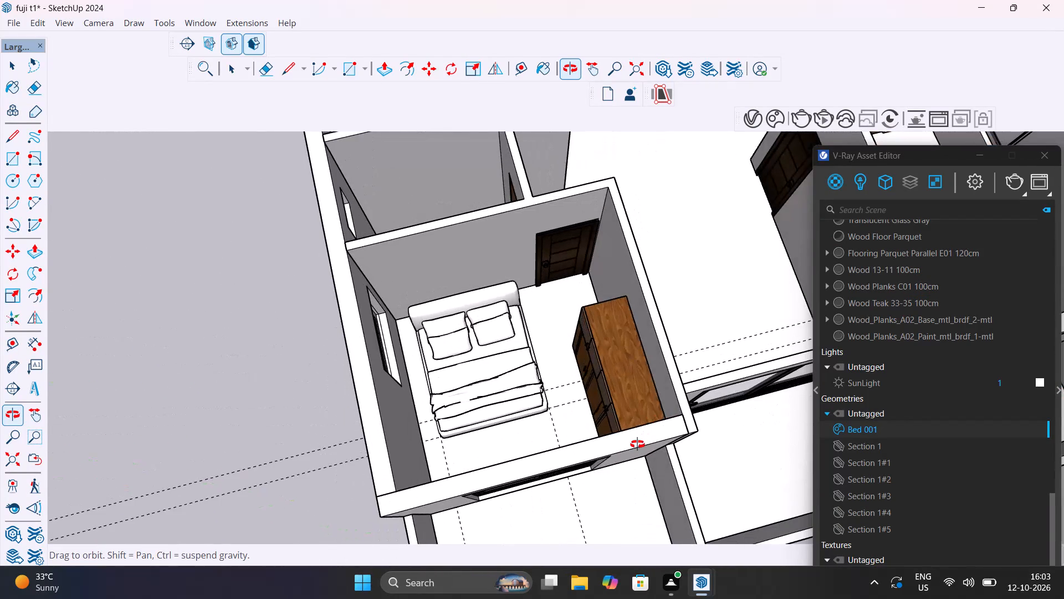
{"action": "middle_click_drag", "start_coordinate": [637, 444], "coordinate": [215, 318]}
{"action": "scroll", "coordinate": [462, 238], "scroll_direction": "up", "scroll_amount": 4}
{"action": "middle_click_drag", "start_coordinate": [491, 247], "coordinate": [548, 306]}
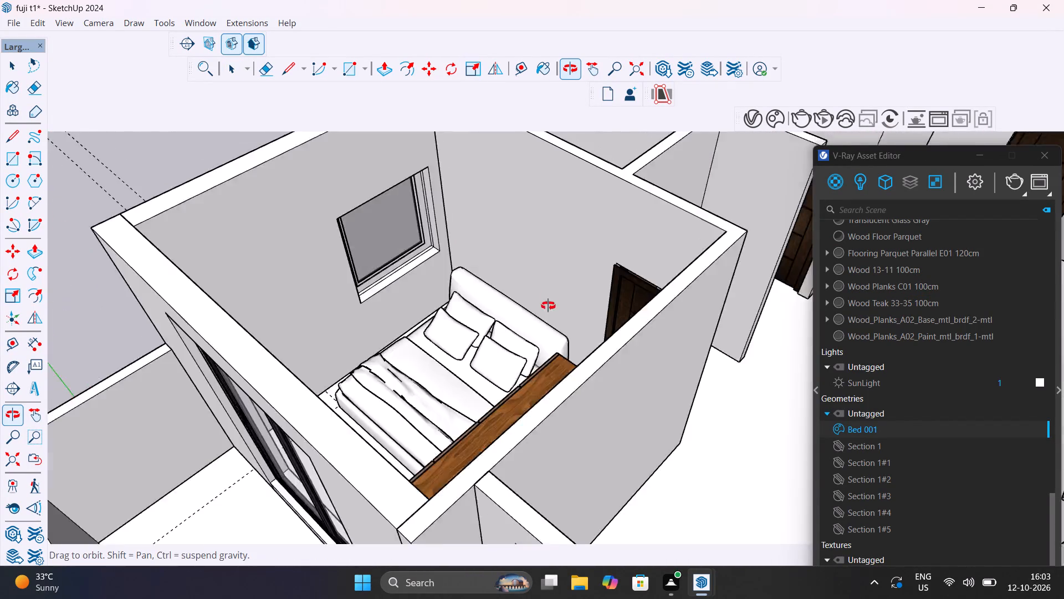
{"action": "middle_click_drag", "start_coordinate": [548, 306], "coordinate": [411, 301]}
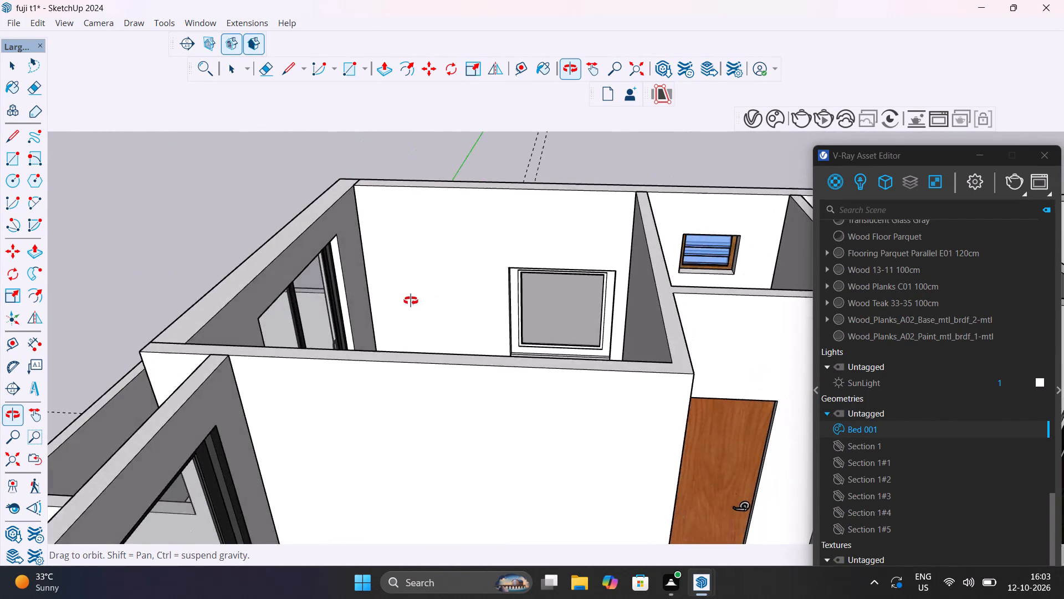
{"action": "middle_click_drag", "start_coordinate": [411, 301], "coordinate": [621, 387]}
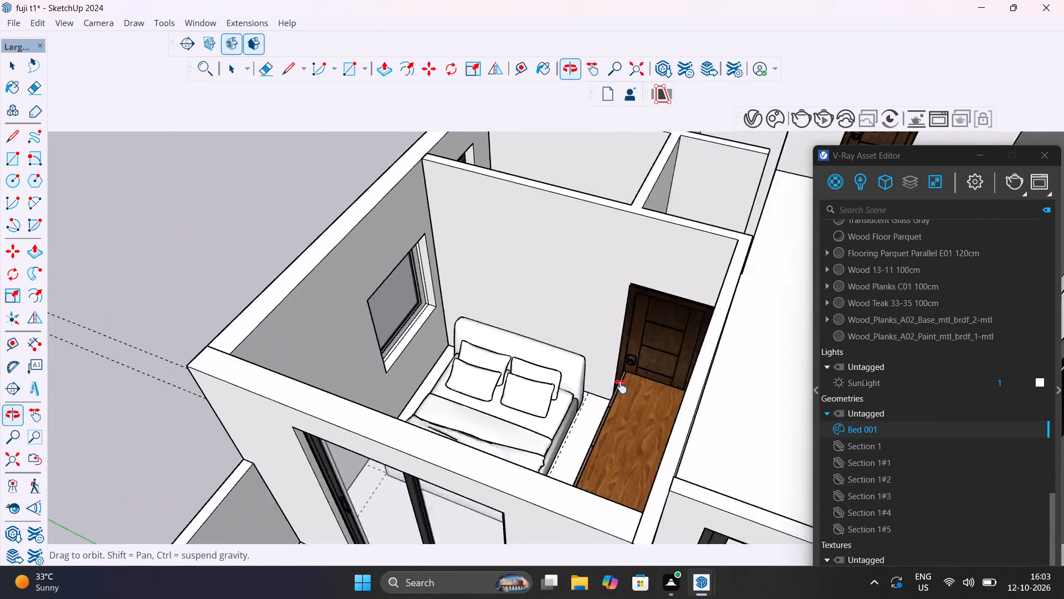
{"action": "middle_click_drag", "start_coordinate": [621, 387], "coordinate": [726, 362]}
{"action": "scroll", "coordinate": [529, 365], "scroll_direction": "down", "scroll_amount": 6}
{"action": "middle_click_drag", "start_coordinate": [455, 380], "coordinate": [579, 385], "text": "shift"}
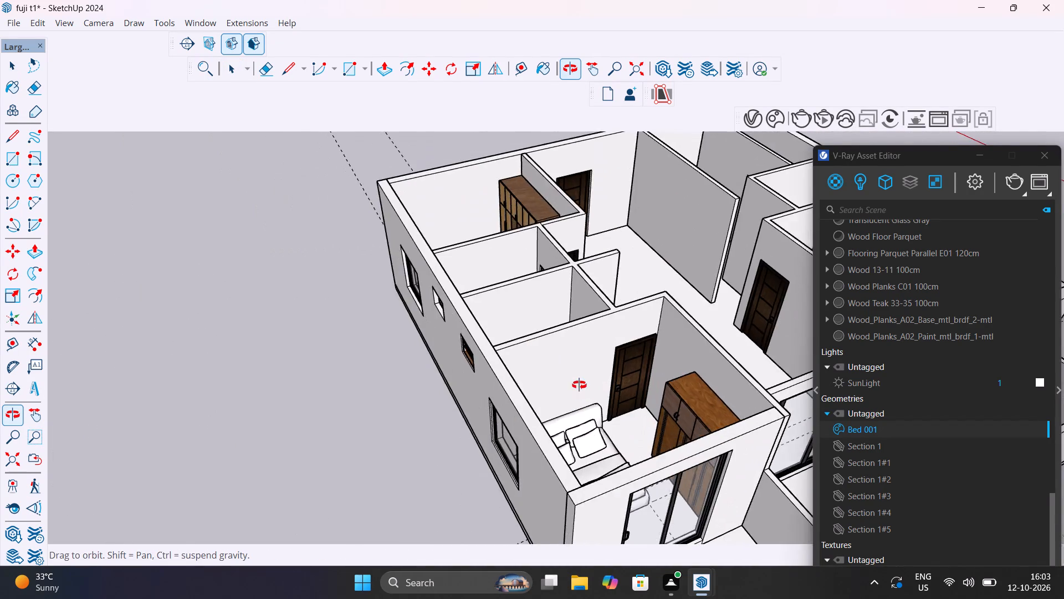
{"action": "middle_click_drag", "start_coordinate": [579, 385], "coordinate": [604, 450], "text": "shift"}
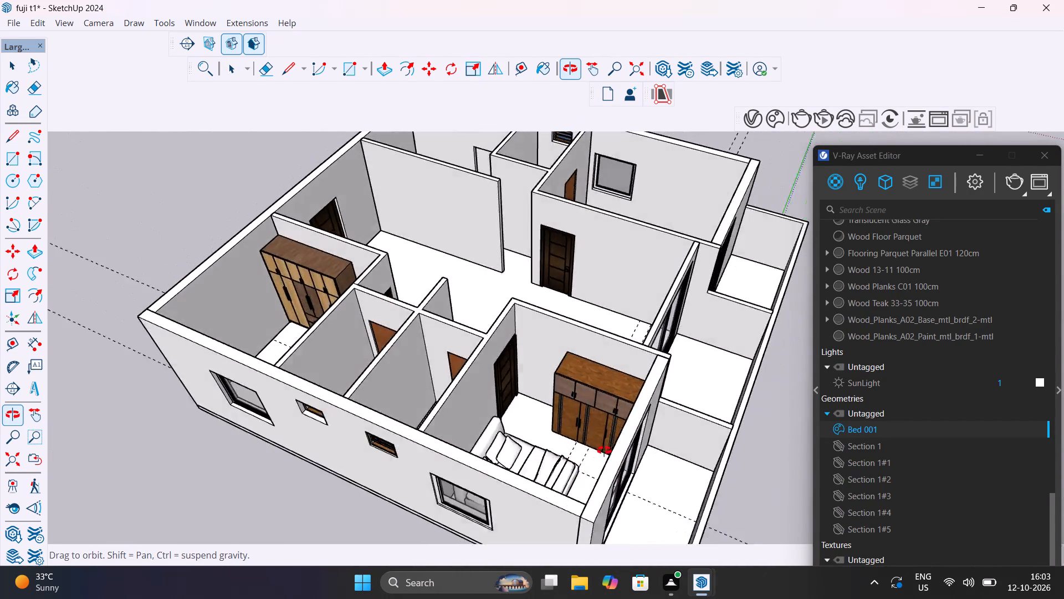
Examine the bedroom with the six-door light-wood wardrobe from several angles, including its door, window, floor guides and free floor area.
{"action": "middle_click_drag", "start_coordinate": [604, 450], "coordinate": [645, 425], "text": "shift"}
{"action": "scroll", "coordinate": [640, 410], "scroll_direction": "up", "scroll_amount": 4}
{"action": "scroll", "coordinate": [525, 375], "scroll_direction": "up", "scroll_amount": 1}
{"action": "scroll", "coordinate": [525, 375], "scroll_direction": "down", "scroll_amount": 6}
{"action": "middle_click_drag", "start_coordinate": [310, 295], "coordinate": [341, 301], "text": "shift"}
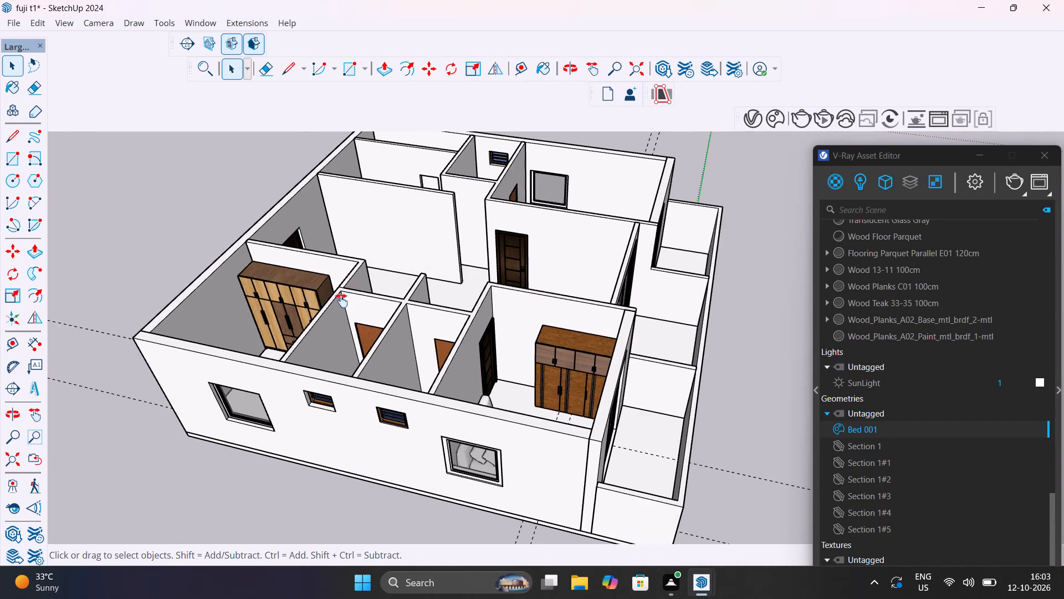
{"action": "middle_click_drag", "start_coordinate": [341, 301], "coordinate": [574, 324], "text": "shift"}
{"action": "scroll", "coordinate": [485, 375], "scroll_direction": "up", "scroll_amount": 10}
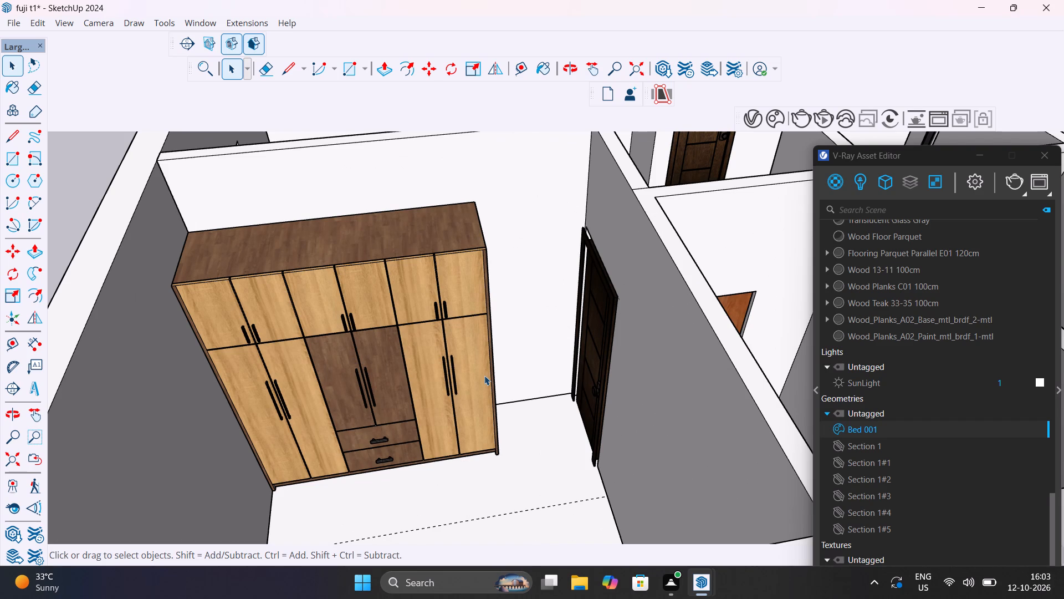
{"action": "scroll", "coordinate": [484, 375], "scroll_direction": "down", "scroll_amount": 9}
{"action": "middle_click_drag", "start_coordinate": [479, 388], "coordinate": [521, 461]}
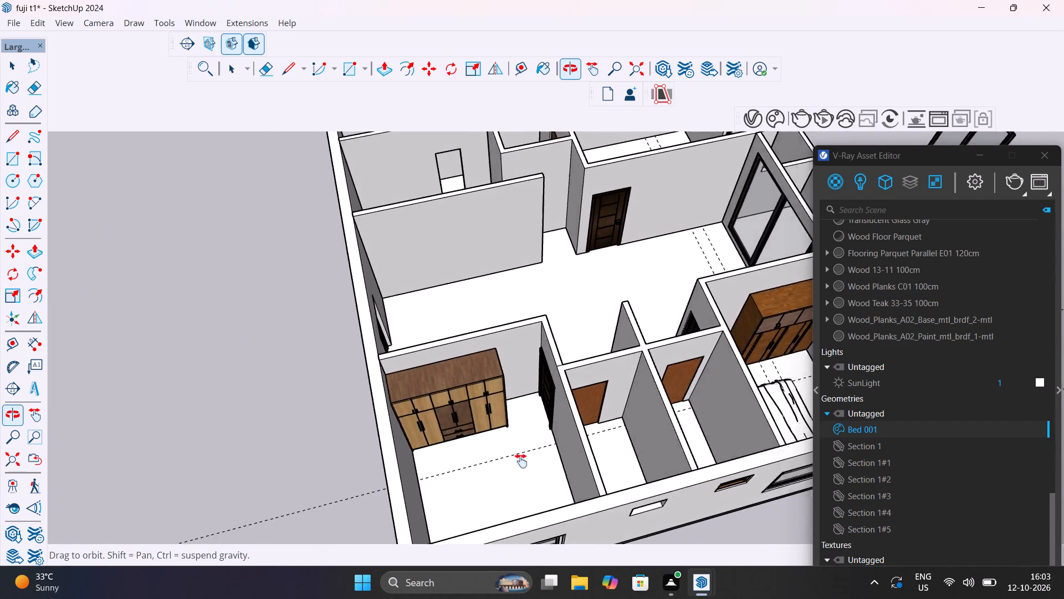
{"action": "middle_click_drag", "start_coordinate": [521, 461], "coordinate": [728, 448]}
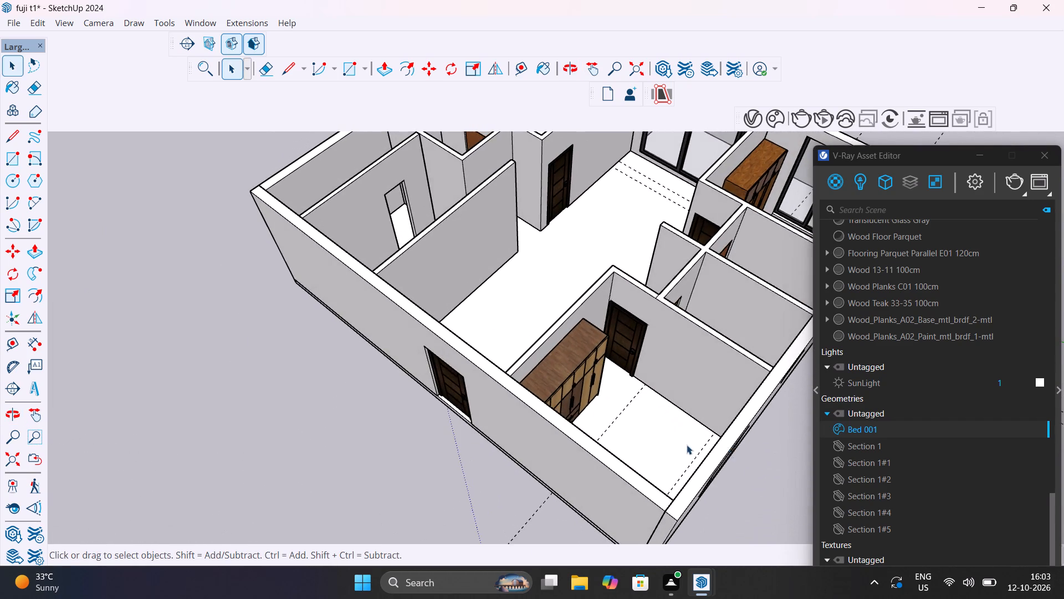
{"action": "scroll", "coordinate": [689, 427], "scroll_direction": "up", "scroll_amount": 9}
{"action": "middle_click_drag", "start_coordinate": [609, 450], "coordinate": [857, 439]}
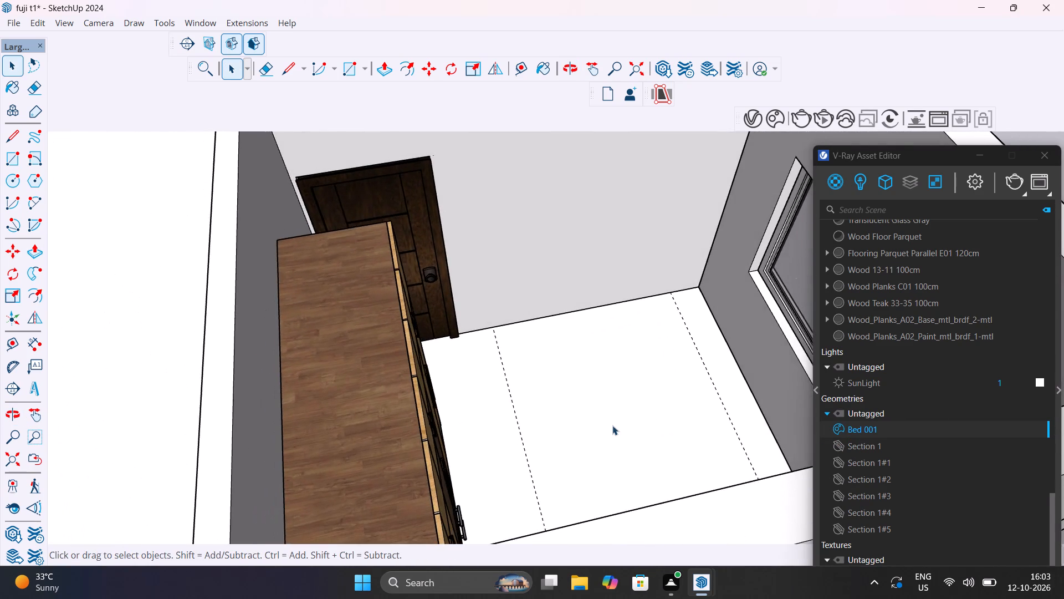
{"action": "scroll", "coordinate": [614, 424], "scroll_direction": "down", "scroll_amount": 7}
{"action": "middle_click_drag", "start_coordinate": [617, 427], "coordinate": [833, 474]}
{"action": "scroll", "coordinate": [618, 326], "scroll_direction": "up", "scroll_amount": 4}
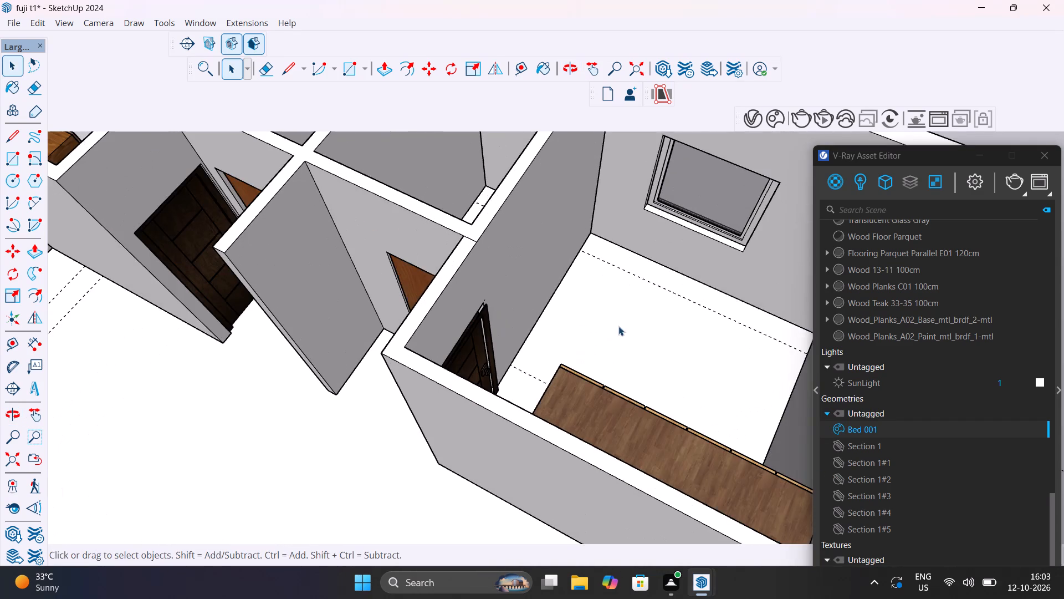
{"action": "middle_click_drag", "start_coordinate": [618, 326], "coordinate": [627, 342]}
{"action": "scroll", "coordinate": [604, 330], "scroll_direction": "down", "scroll_amount": 6}
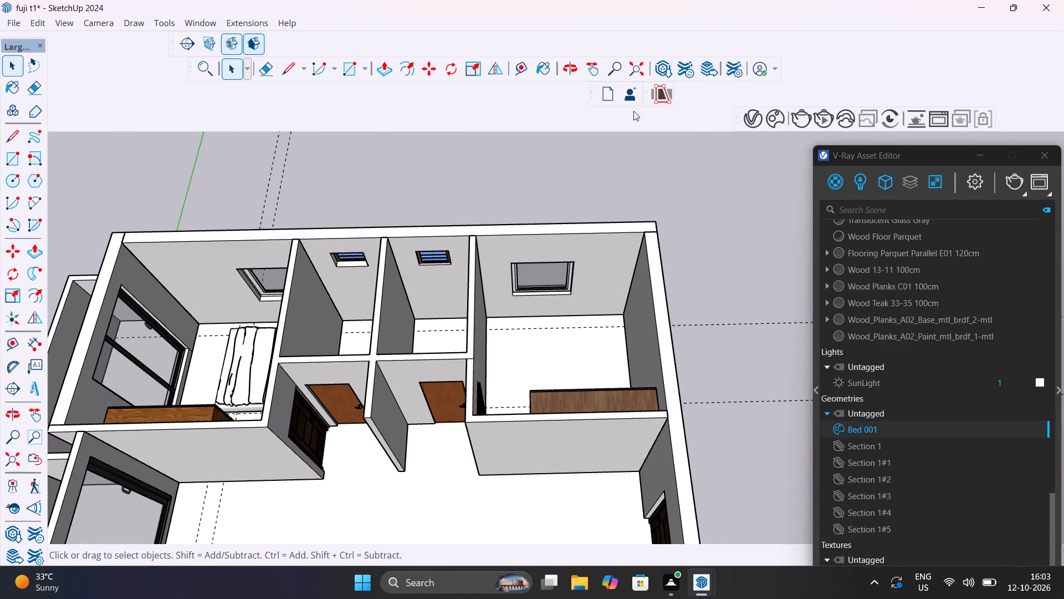
Open the Chaos Cosmos bed results and compare the models with the bed already placed in the other bedroom.
{"action": "left_click", "coordinate": [769, 115]}
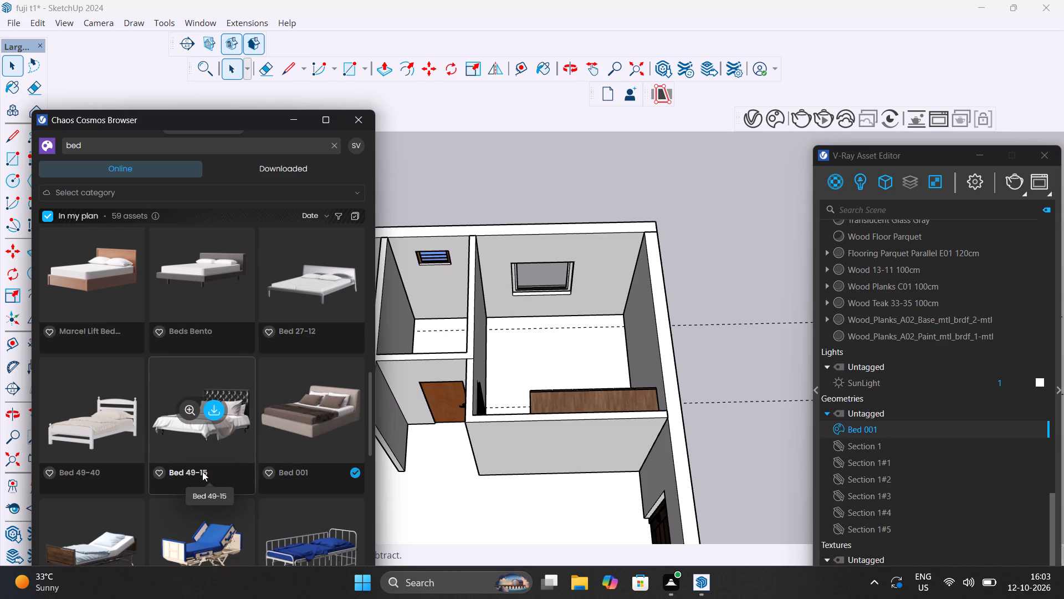
{"action": "scroll", "coordinate": [313, 361], "scroll_direction": "down", "scroll_amount": 5}
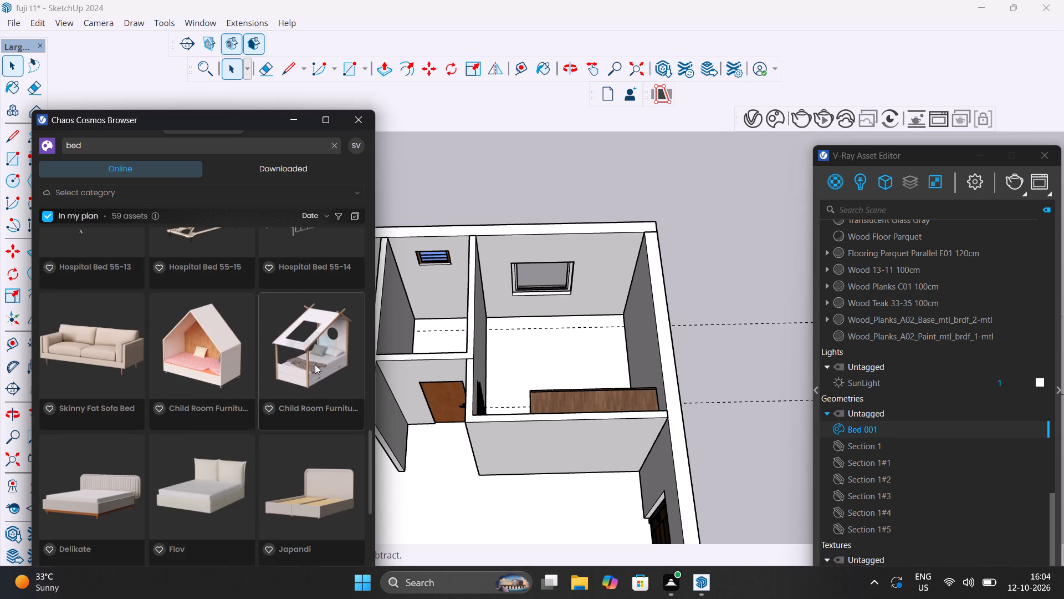
{"action": "scroll", "coordinate": [314, 365], "scroll_direction": "up", "scroll_amount": 3}
{"action": "scroll", "coordinate": [574, 363], "scroll_direction": "down", "scroll_amount": 4}
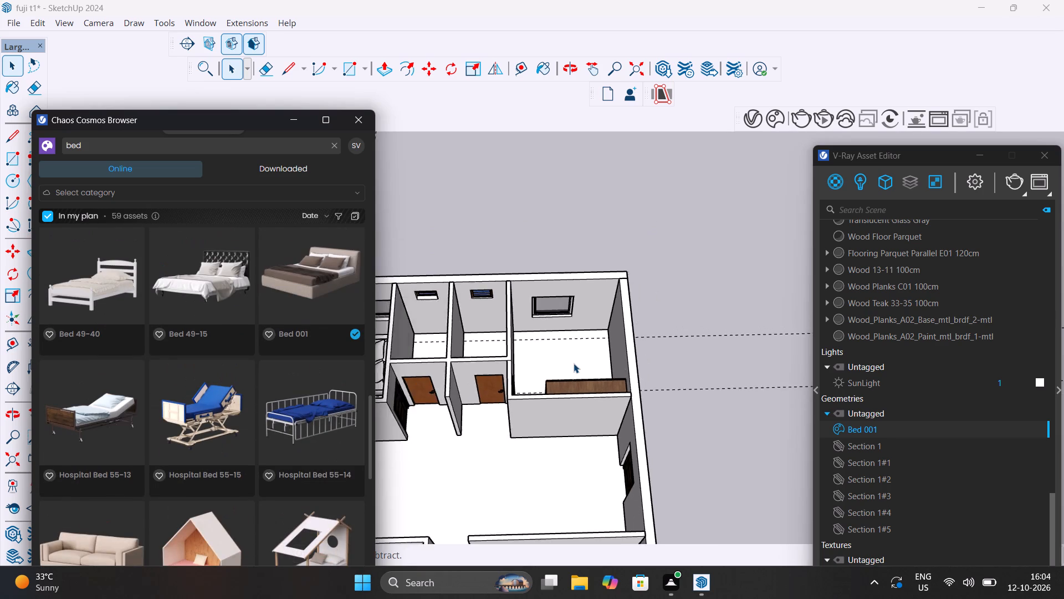
{"action": "scroll", "coordinate": [574, 363], "scroll_direction": "down", "scroll_amount": 4}
{"action": "scroll", "coordinate": [441, 352], "scroll_direction": "up", "scroll_amount": 11}
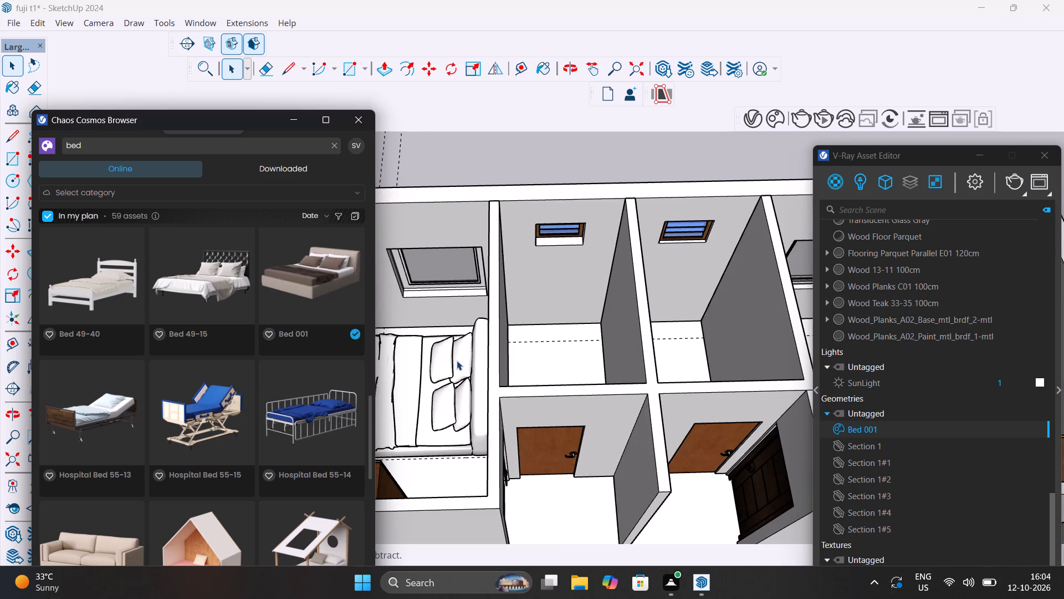
{"action": "middle_click_drag", "start_coordinate": [460, 362], "coordinate": [816, 241]}
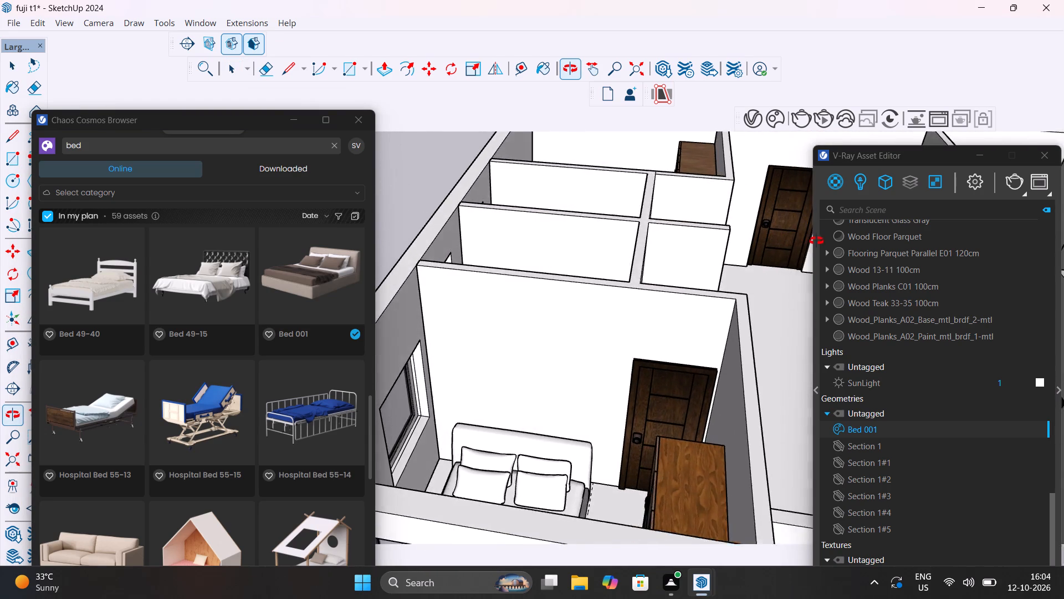
{"action": "middle_click_drag", "start_coordinate": [816, 241], "coordinate": [751, 343]}
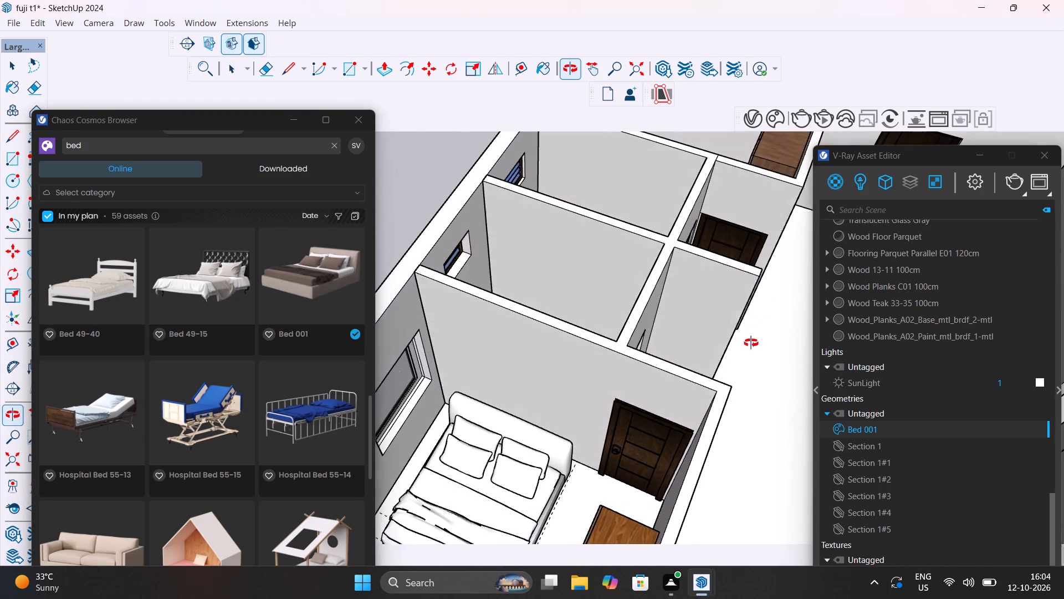
{"action": "middle_click_drag", "start_coordinate": [751, 343], "coordinate": [490, 327]}
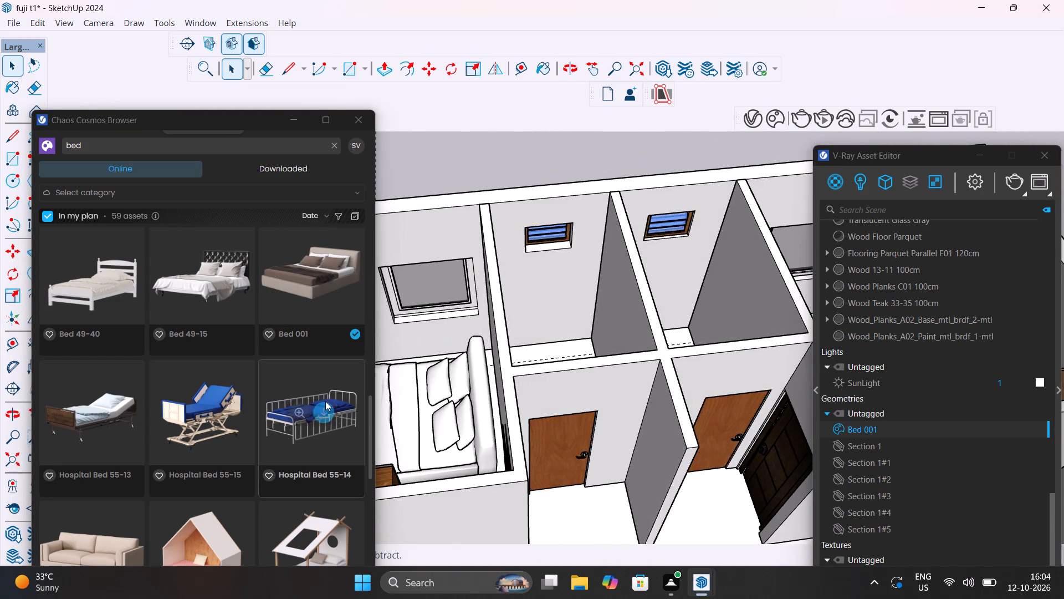
Browse the Chaos Cosmos bed results and download the Eva Bed model.
{"action": "scroll", "coordinate": [301, 429], "scroll_direction": "down", "scroll_amount": 7}
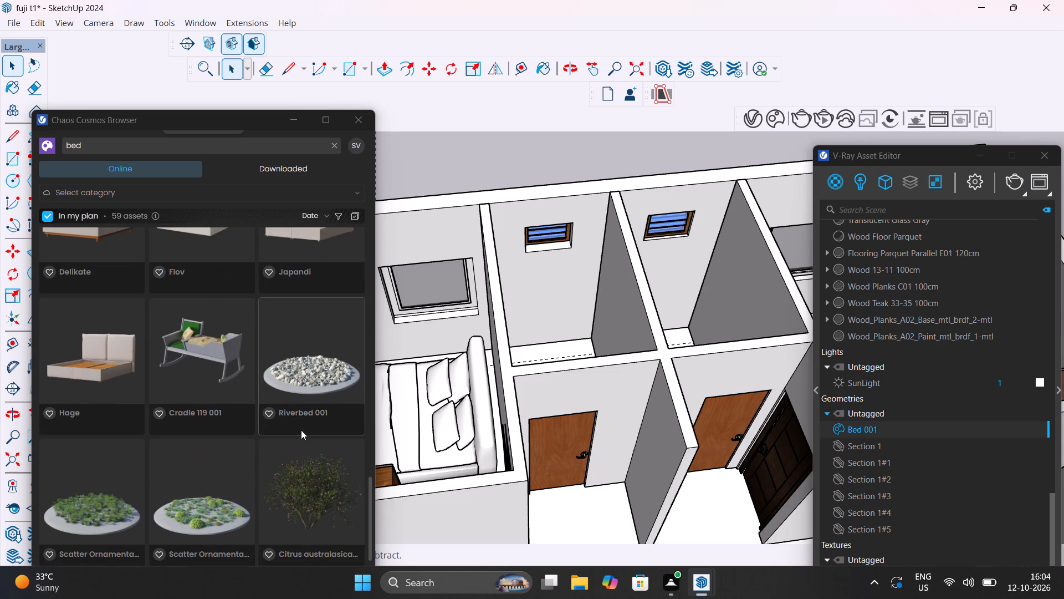
{"action": "scroll", "coordinate": [301, 430], "scroll_direction": "up", "scroll_amount": 10}
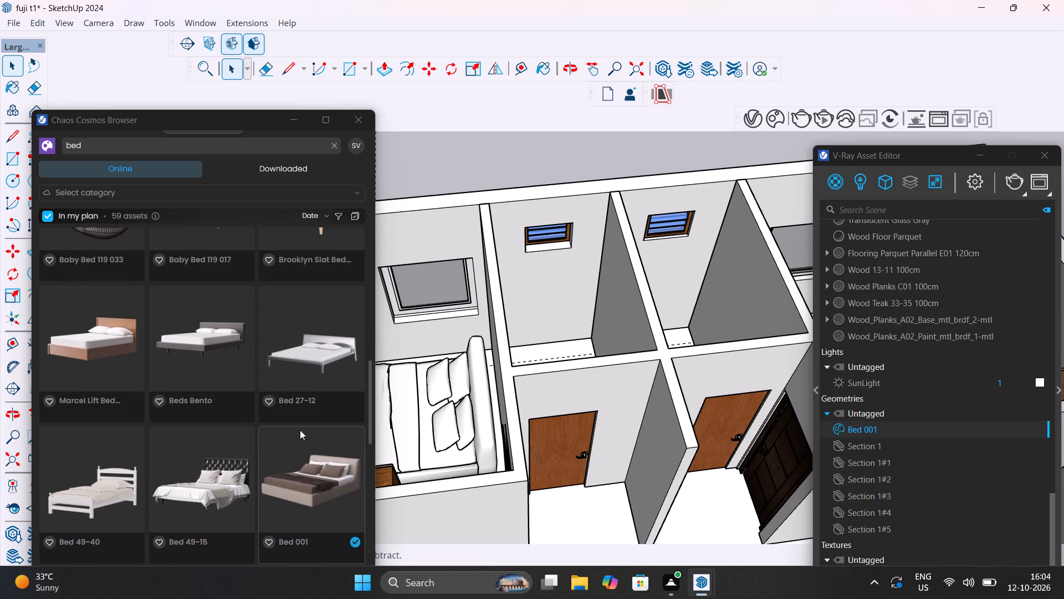
{"action": "scroll", "coordinate": [300, 430], "scroll_direction": "up", "scroll_amount": 3}
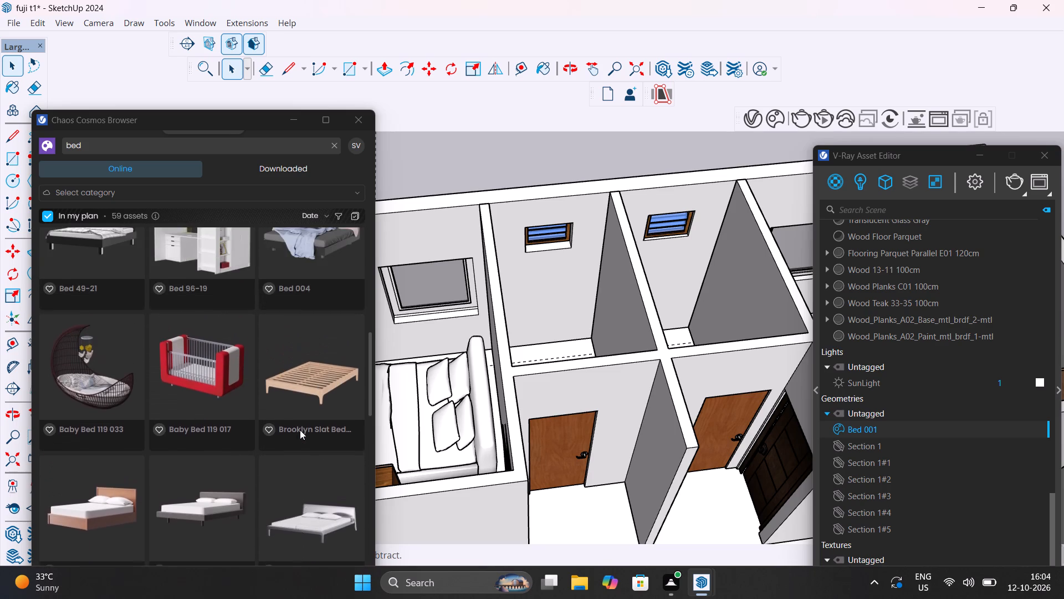
{"action": "scroll", "coordinate": [300, 430], "scroll_direction": "up", "scroll_amount": 3}
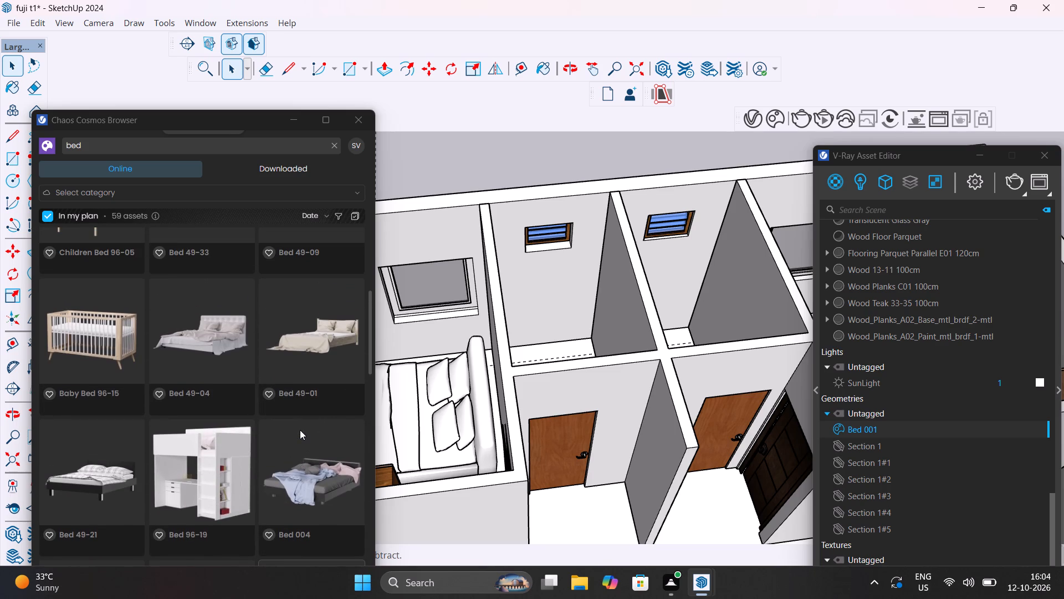
{"action": "scroll", "coordinate": [300, 430], "scroll_direction": "up", "scroll_amount": 1}
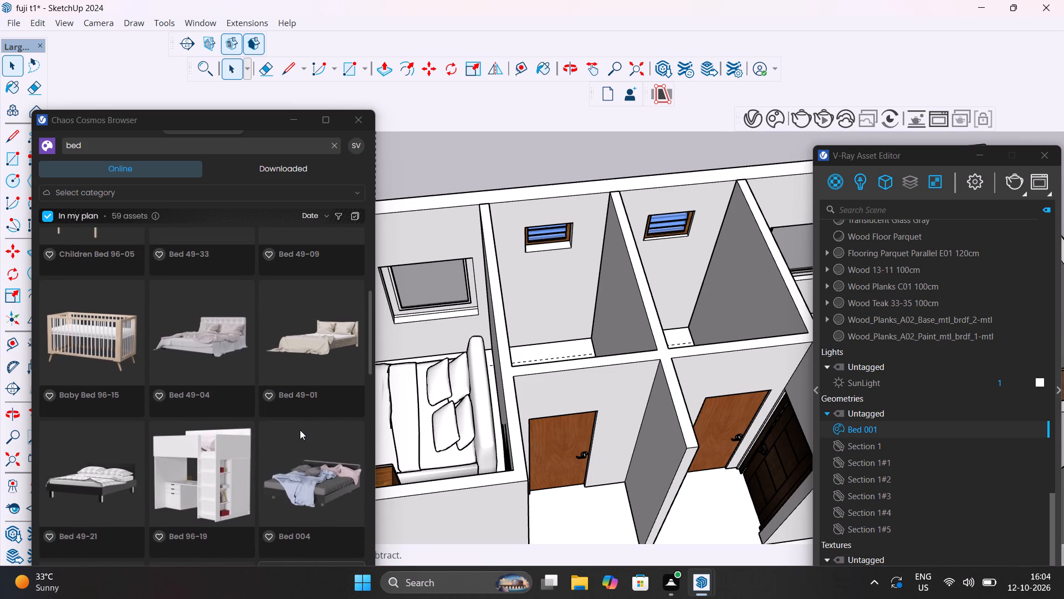
{"action": "scroll", "coordinate": [300, 430], "scroll_direction": "up", "scroll_amount": 5}
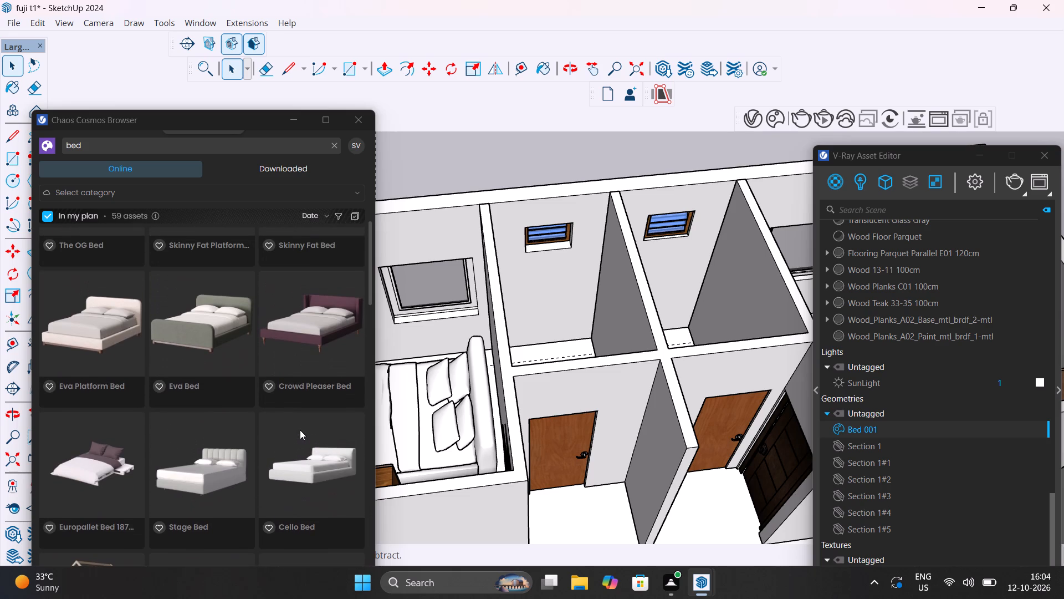
{"action": "scroll", "coordinate": [300, 430], "scroll_direction": "up", "scroll_amount": 1}
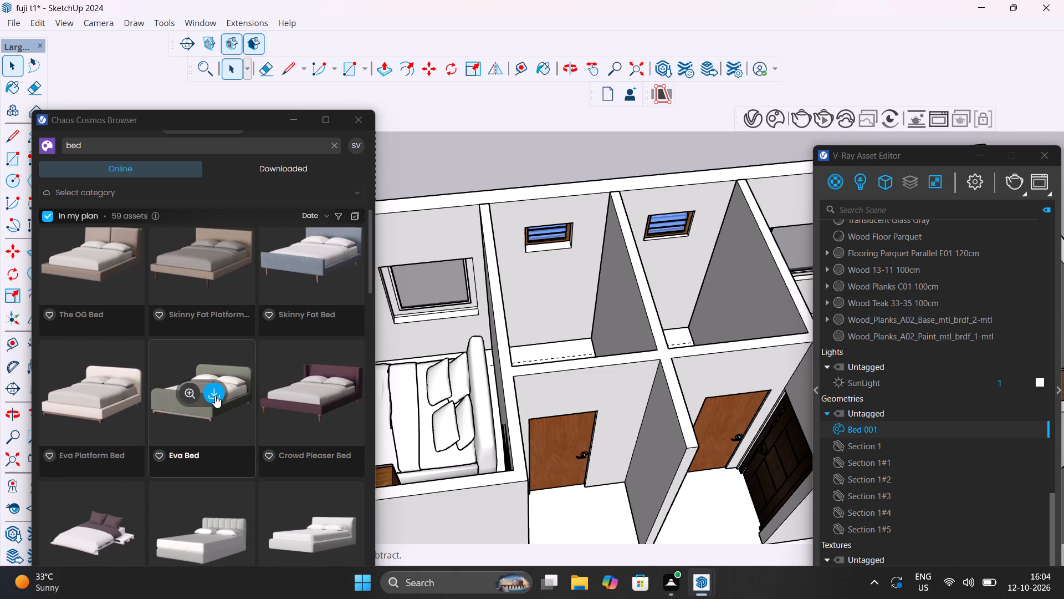
{"action": "left_click", "coordinate": [215, 395]}
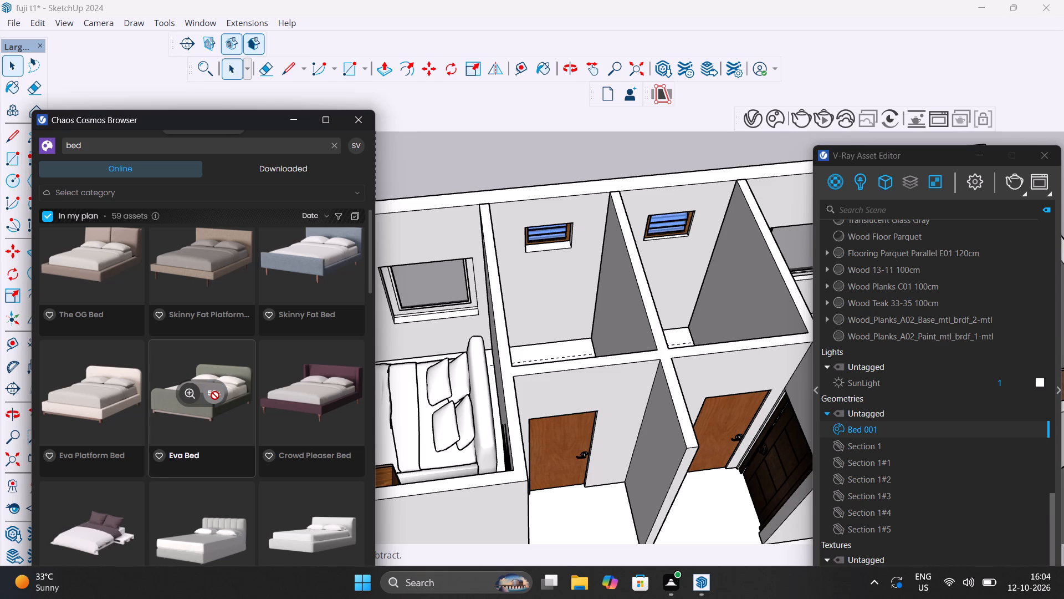
Add a floor guide offset 7' from the base of the wall opposite the door in the light-wood wardrobe bedroom.
{"action": "scroll", "coordinate": [451, 439], "scroll_direction": "down", "scroll_amount": 11}
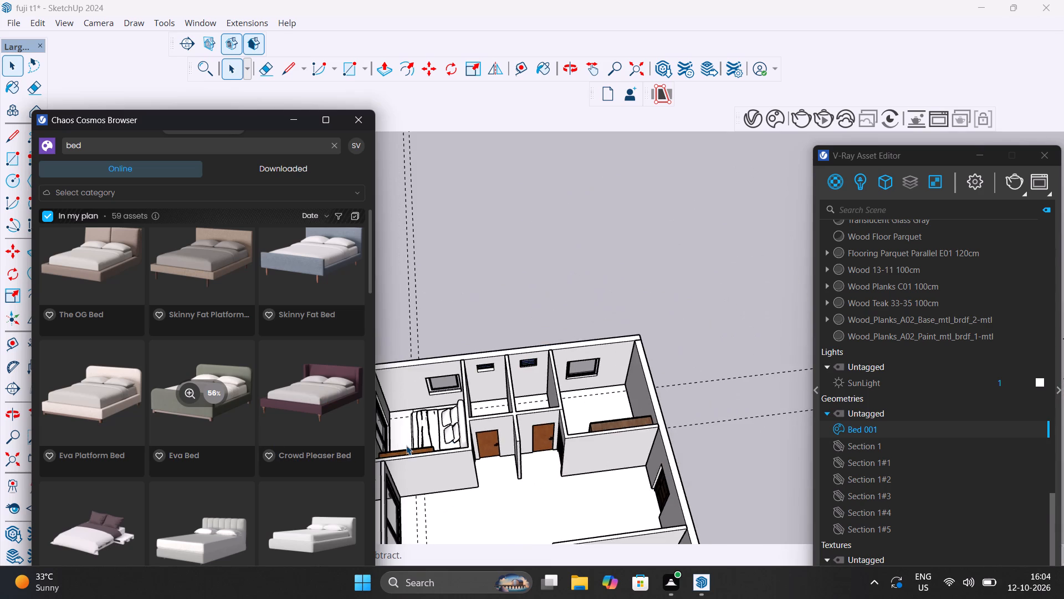
{"action": "middle_click_drag", "start_coordinate": [409, 446], "coordinate": [973, 398]}
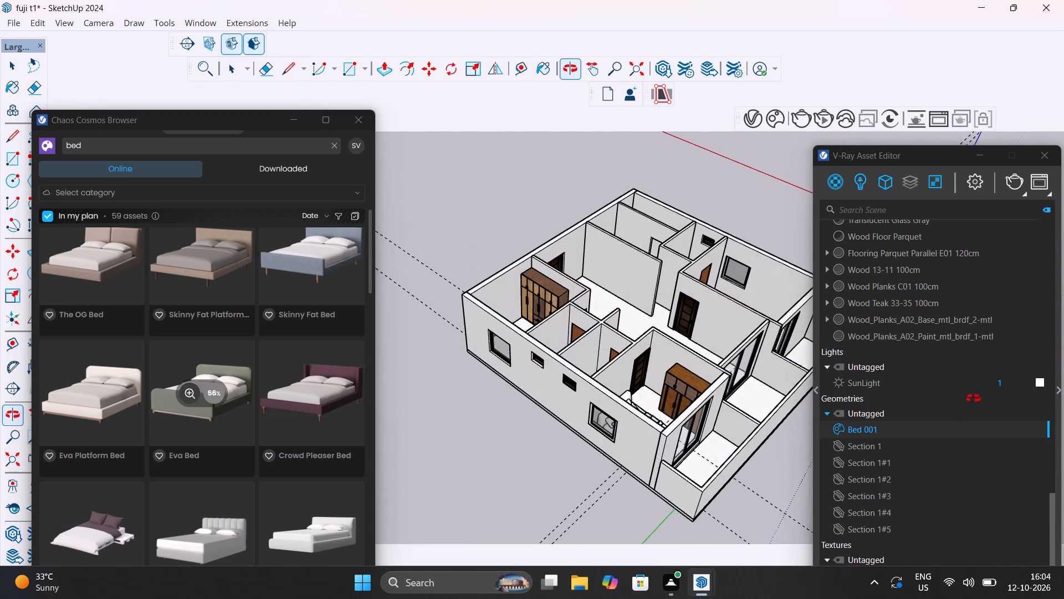
{"action": "middle_click_drag", "start_coordinate": [973, 398], "coordinate": [427, 436]}
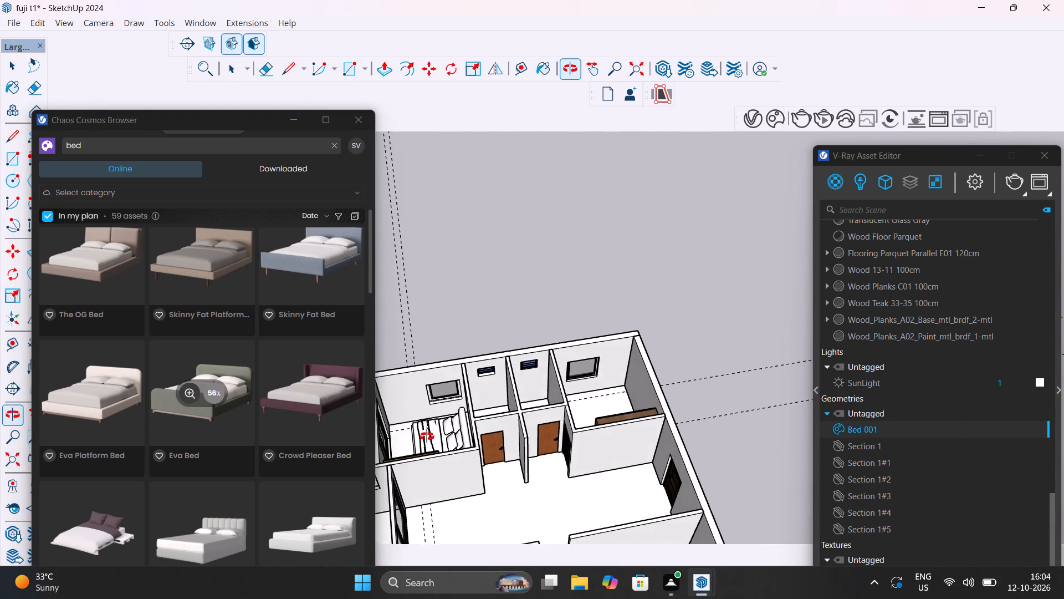
{"action": "middle_click_drag", "start_coordinate": [427, 436], "coordinate": [348, 507]}
{"action": "scroll", "coordinate": [603, 435], "scroll_direction": "up", "scroll_amount": 4}
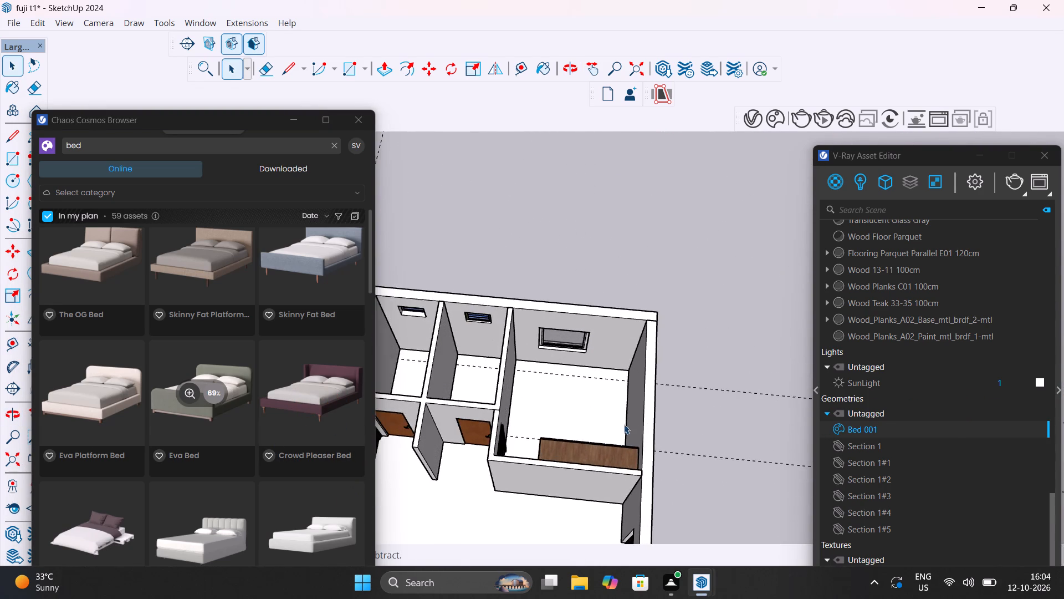
{"action": "scroll", "coordinate": [626, 415], "scroll_direction": "up", "scroll_amount": 4}
{"action": "key", "text": "t"}
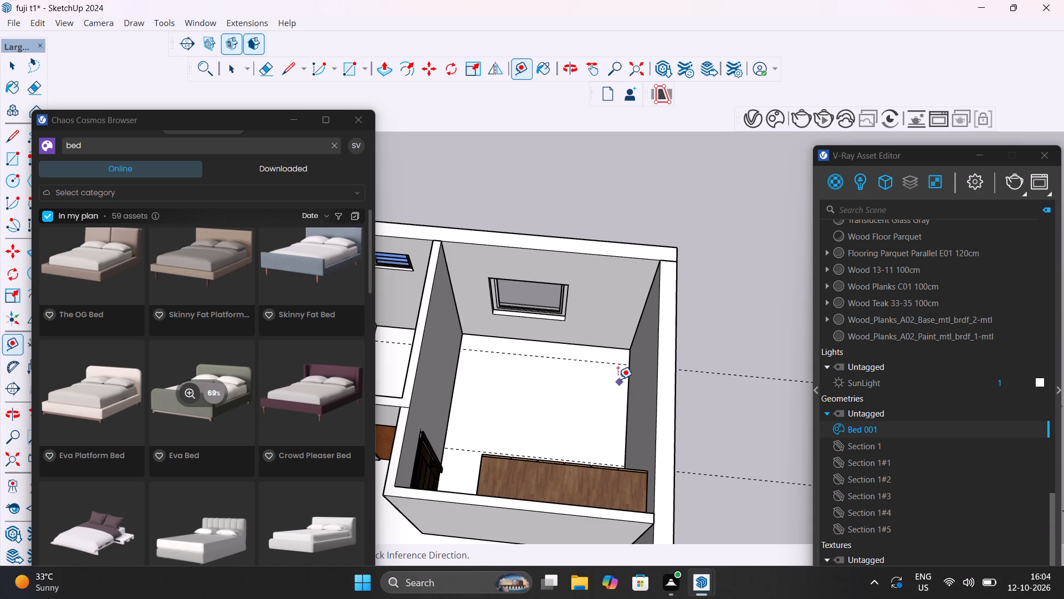
{"action": "left_click", "coordinate": [625, 399]}
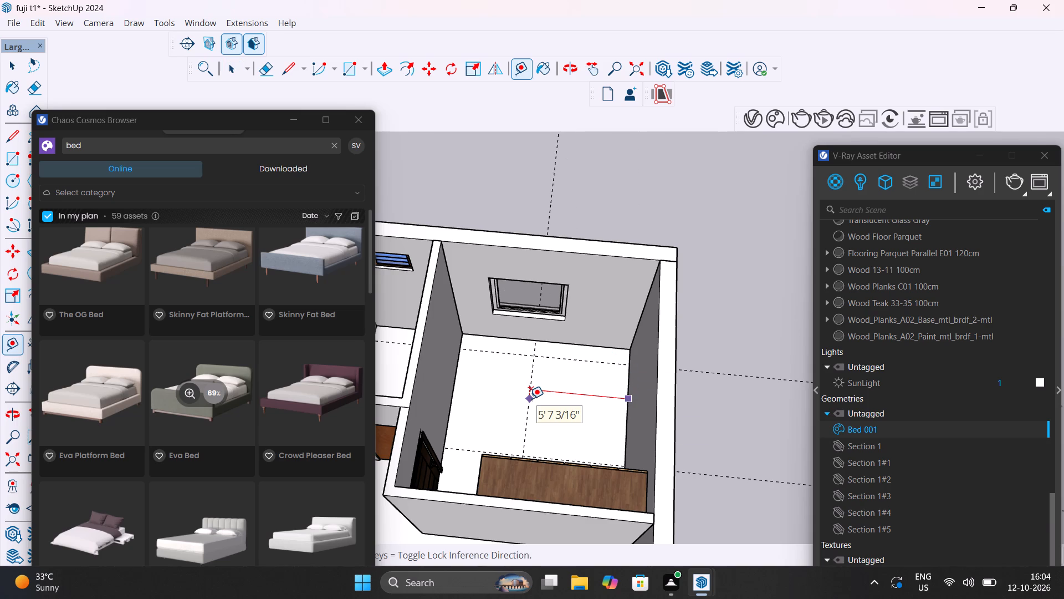
{"action": "type", "text": "7'"}
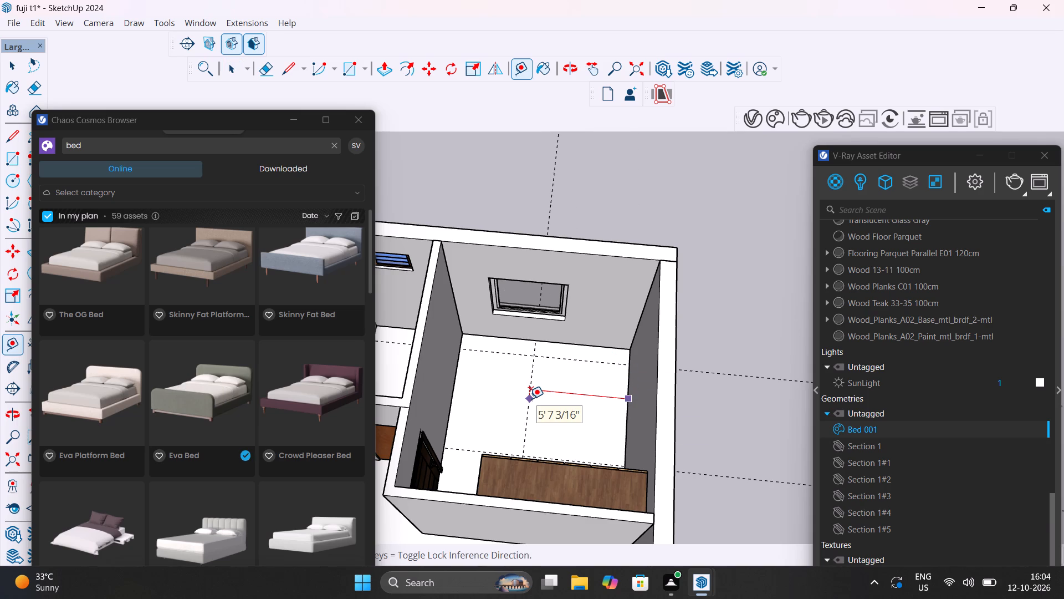
{"action": "key", "text": "Return"}
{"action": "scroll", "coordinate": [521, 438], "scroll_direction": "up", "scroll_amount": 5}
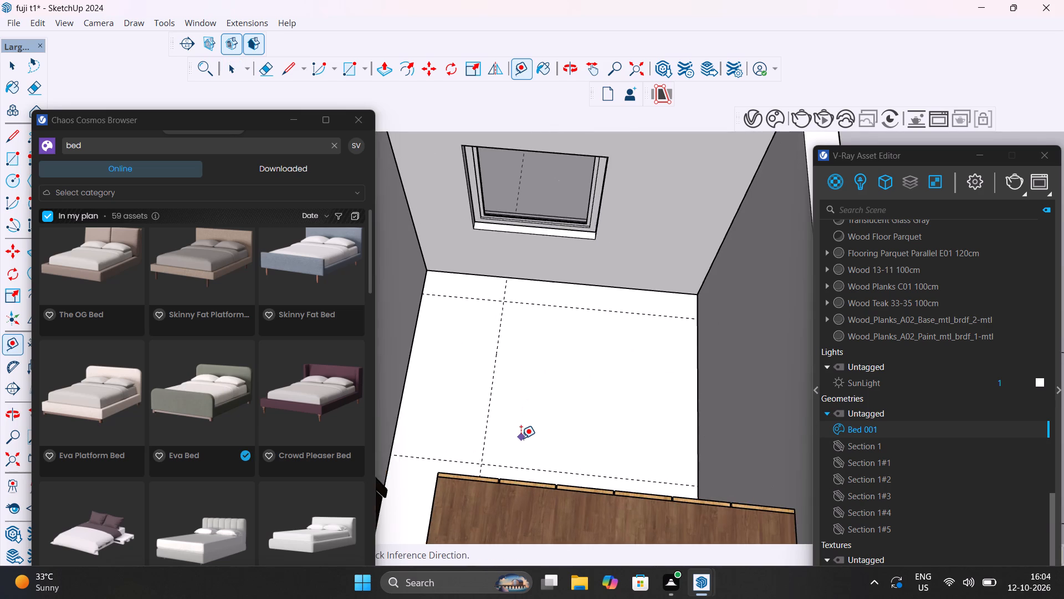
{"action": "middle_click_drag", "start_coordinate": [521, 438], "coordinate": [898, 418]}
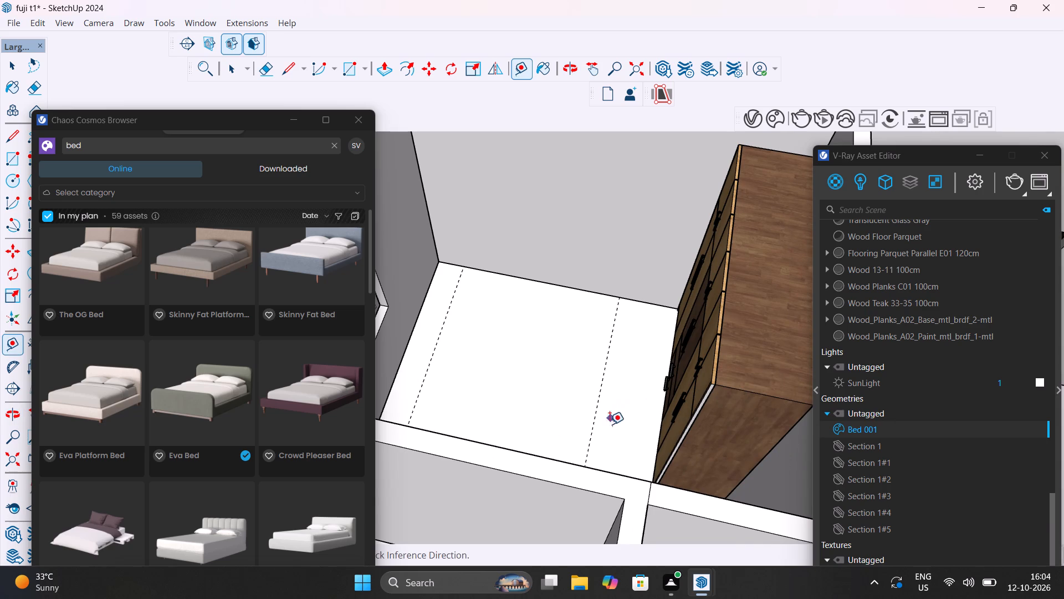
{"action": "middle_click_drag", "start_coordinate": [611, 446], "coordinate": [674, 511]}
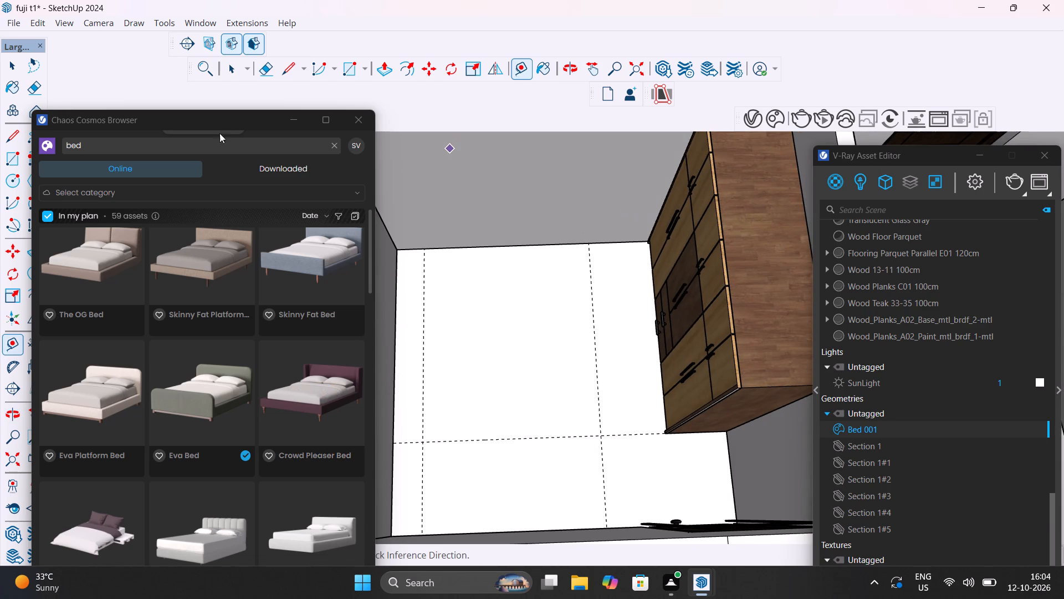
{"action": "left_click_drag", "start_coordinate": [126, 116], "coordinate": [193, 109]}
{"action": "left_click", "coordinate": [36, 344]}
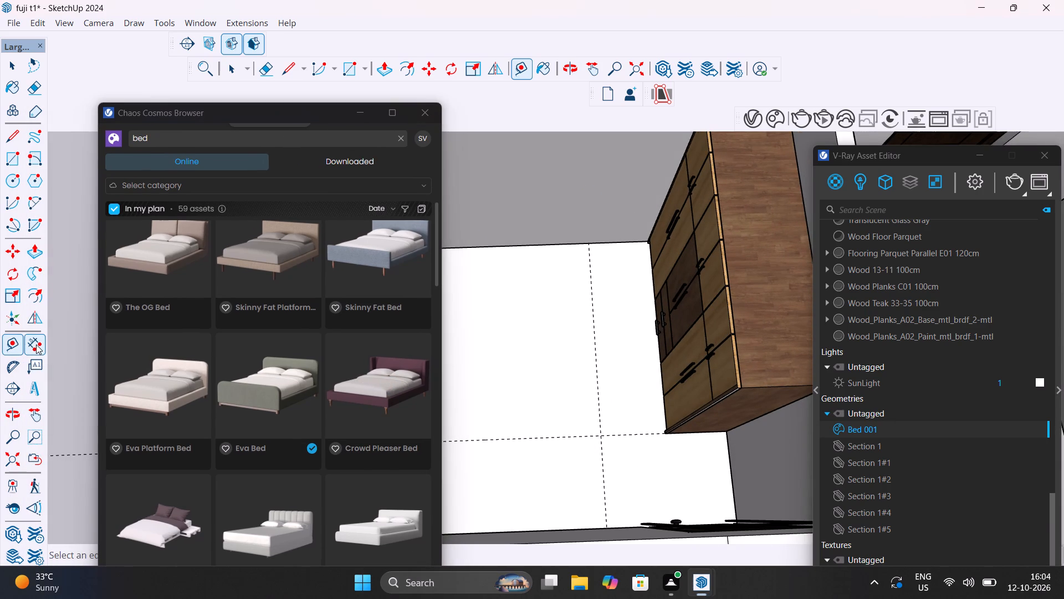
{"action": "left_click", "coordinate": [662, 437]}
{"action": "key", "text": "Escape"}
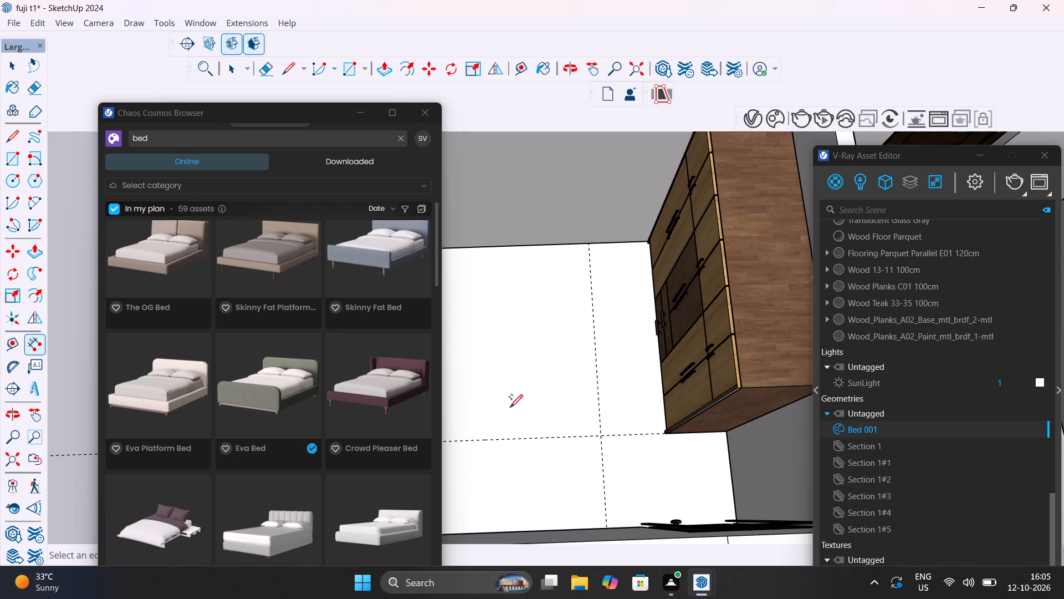
Import the downloaded Eva Bed from Chaos Cosmos and place it outside the apartment beside the light-wood wardrobe bedroom.
{"action": "scroll", "coordinate": [510, 407], "scroll_direction": "down", "scroll_amount": 4}
{"action": "left_click", "coordinate": [280, 385]}
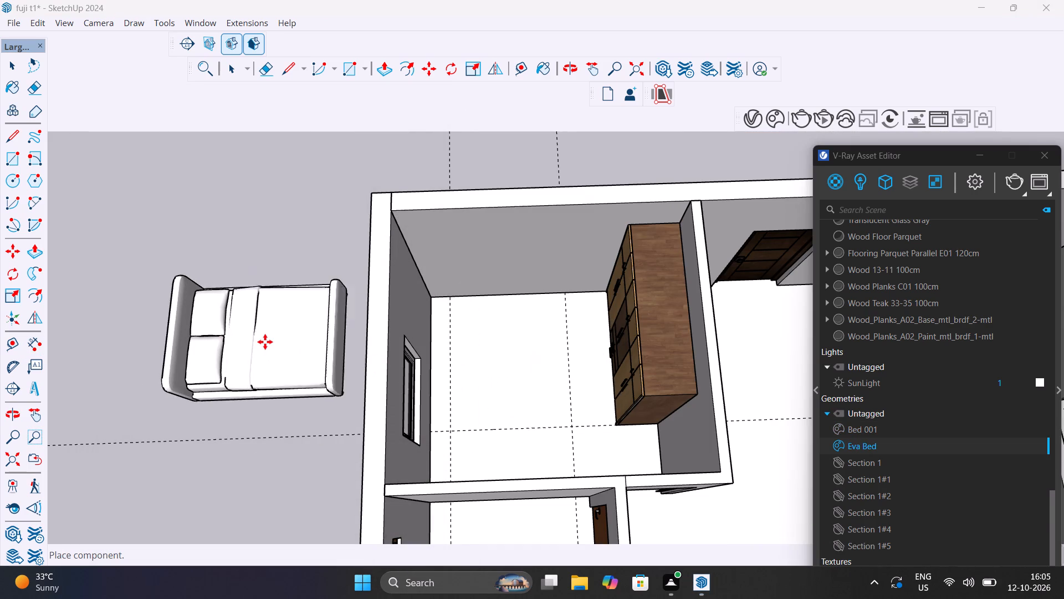
{"action": "left_click", "coordinate": [265, 341]}
{"action": "key", "text": "Escape"}
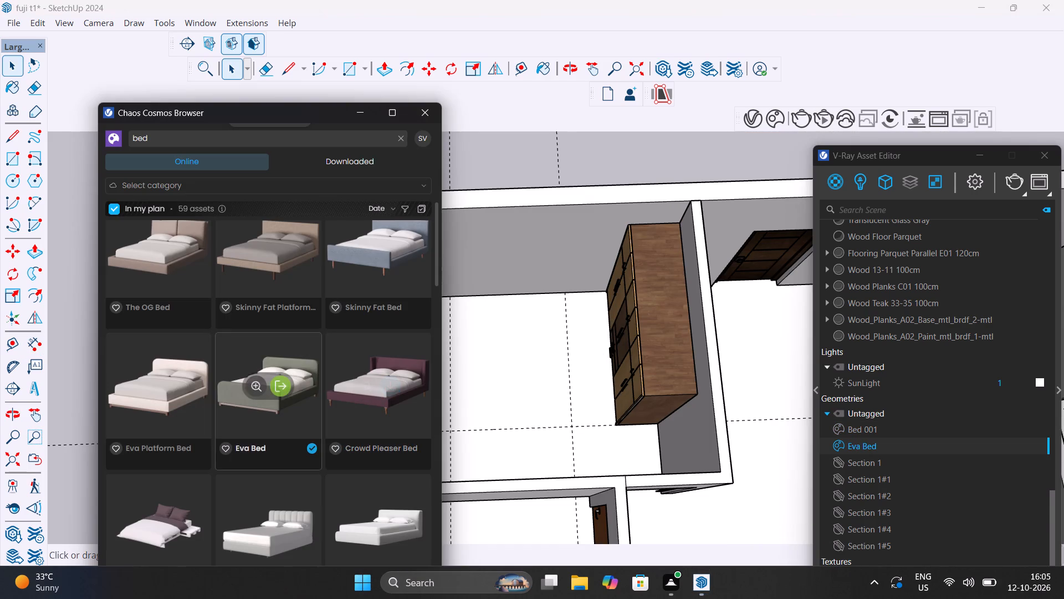
{"action": "left_click", "coordinate": [415, 115]}
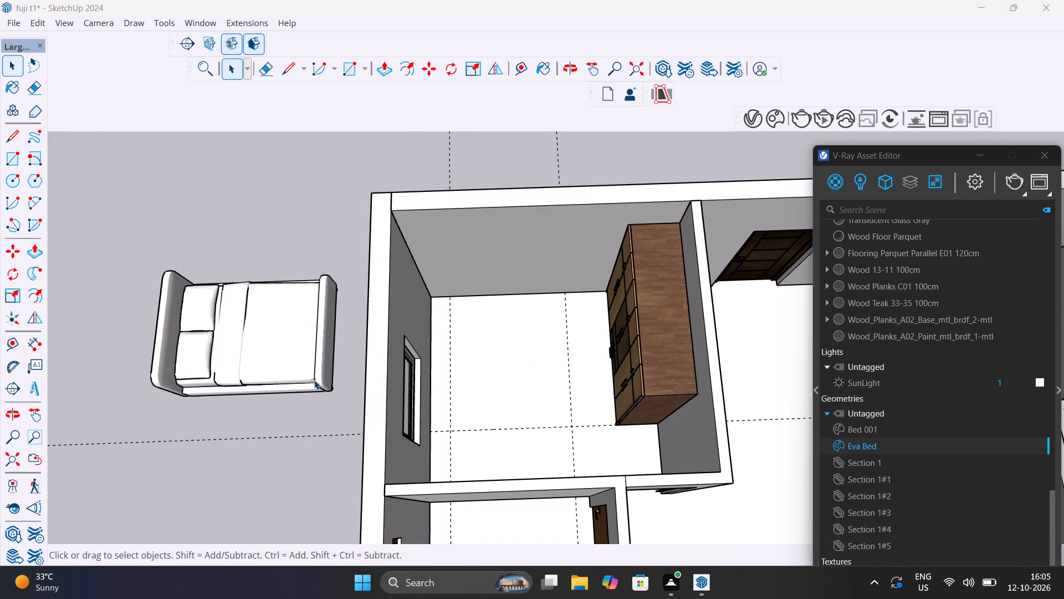
Rotate the Eva Bed 90° on the ground plane about the bottom corner at its headboard end.
{"action": "middle_click_drag", "start_coordinate": [317, 374], "coordinate": [365, 329]}
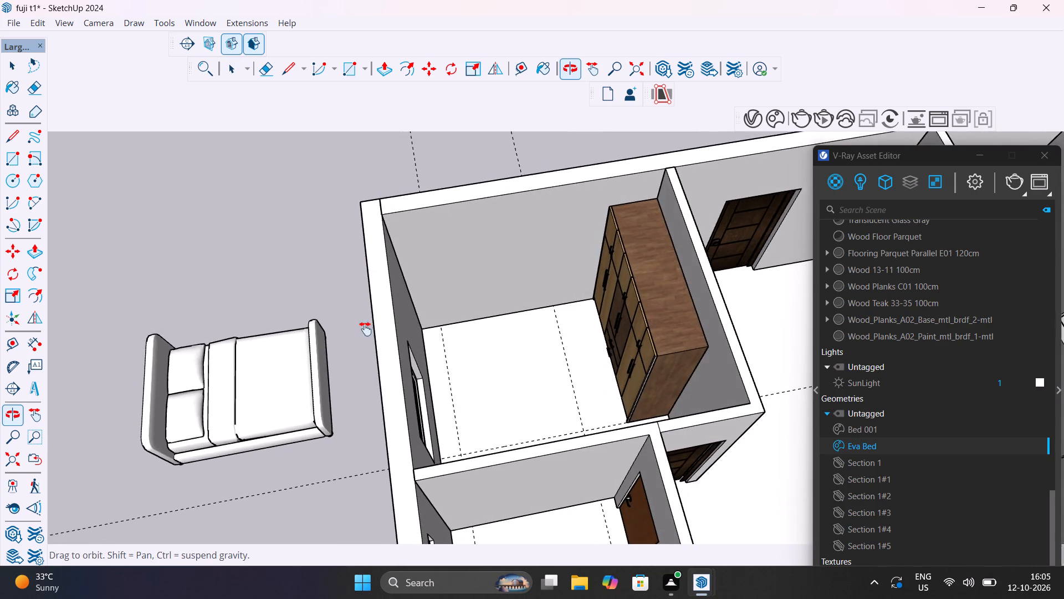
{"action": "middle_click_drag", "start_coordinate": [365, 329], "coordinate": [519, 83]}
{"action": "scroll", "coordinate": [222, 455], "scroll_direction": "up", "scroll_amount": 3}
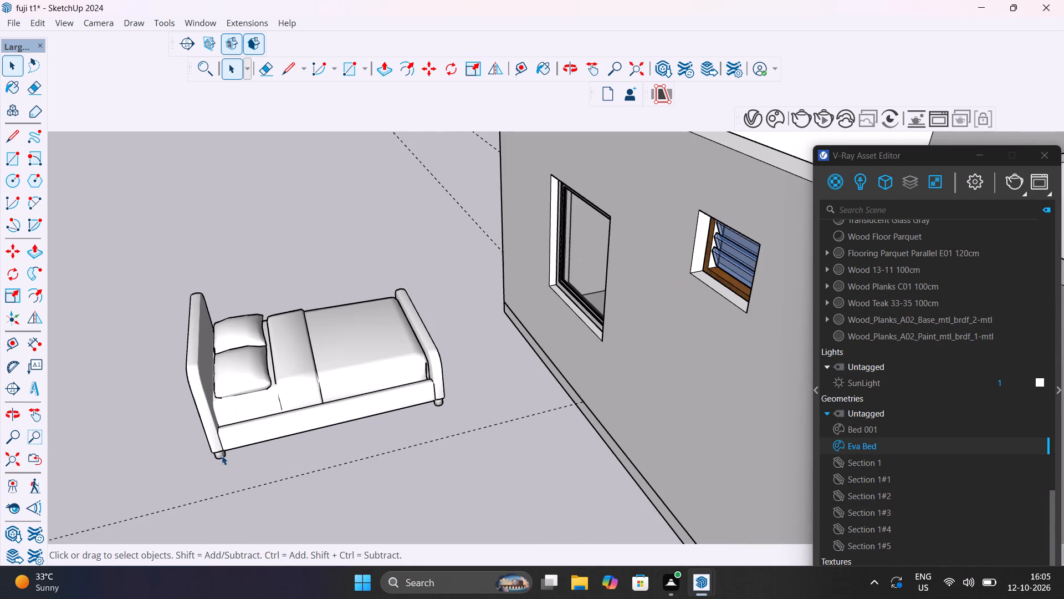
{"action": "key", "text": "q"}
{"action": "left_click", "coordinate": [222, 466]}
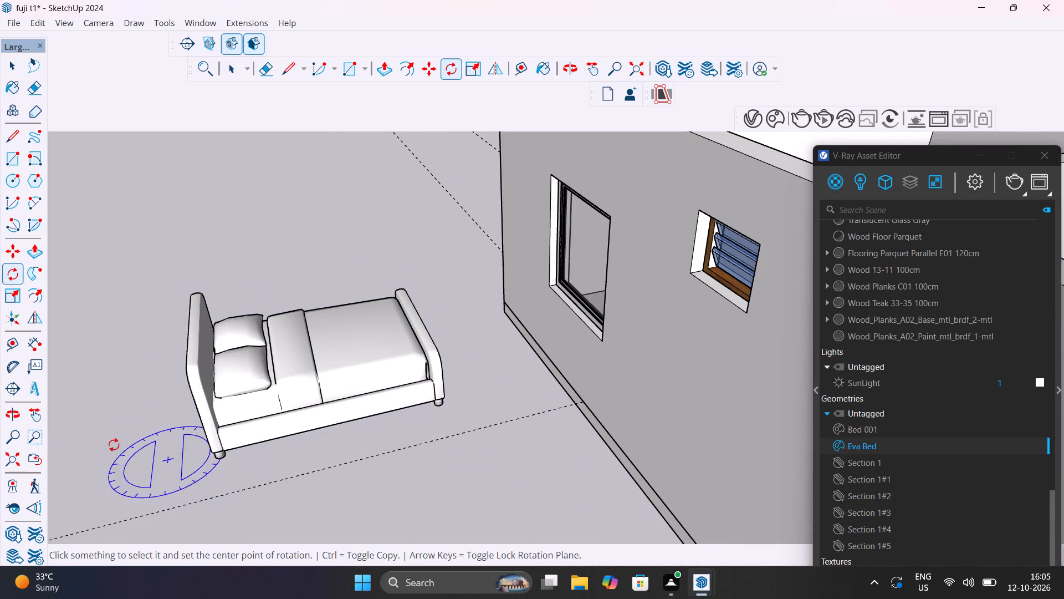
{"action": "left_click", "coordinate": [112, 443]}
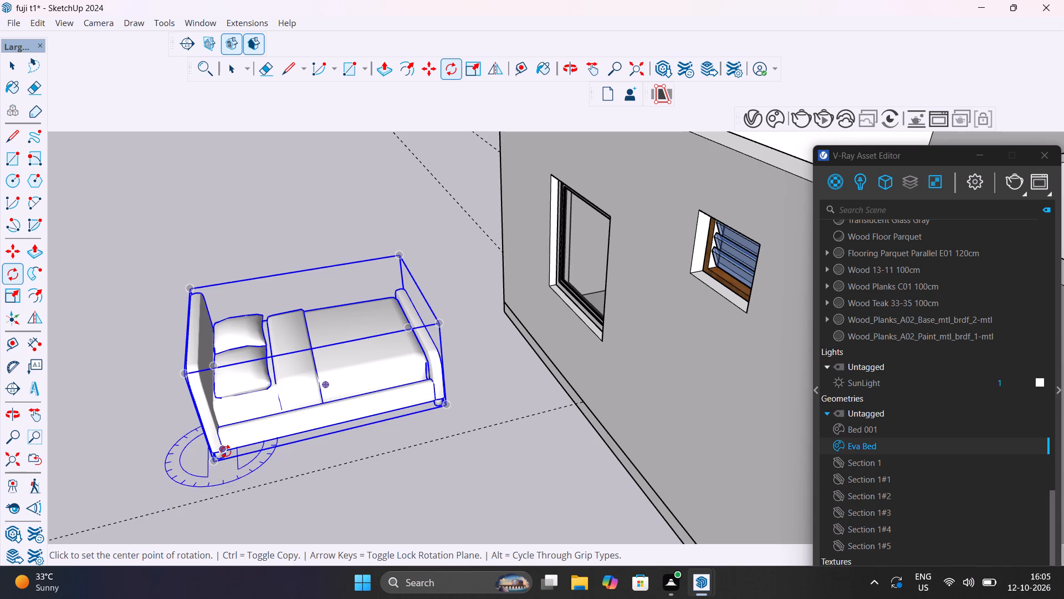
{"action": "left_click", "coordinate": [226, 454]}
{"action": "left_click", "coordinate": [219, 465]}
{"action": "left_click", "coordinate": [155, 427]}
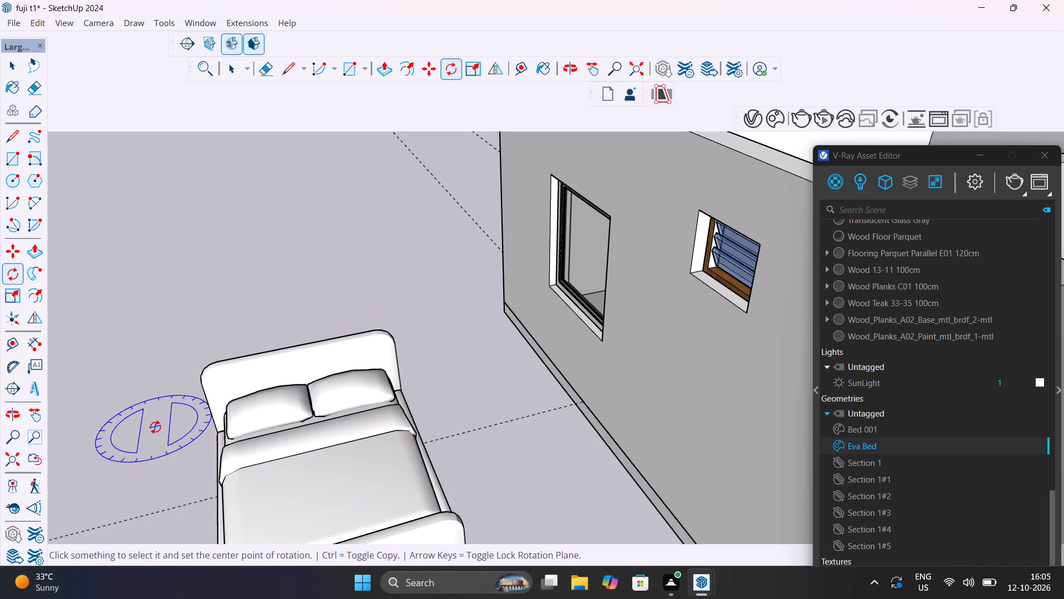
{"action": "type", "text": "90"}
{"action": "key", "text": "Return"}
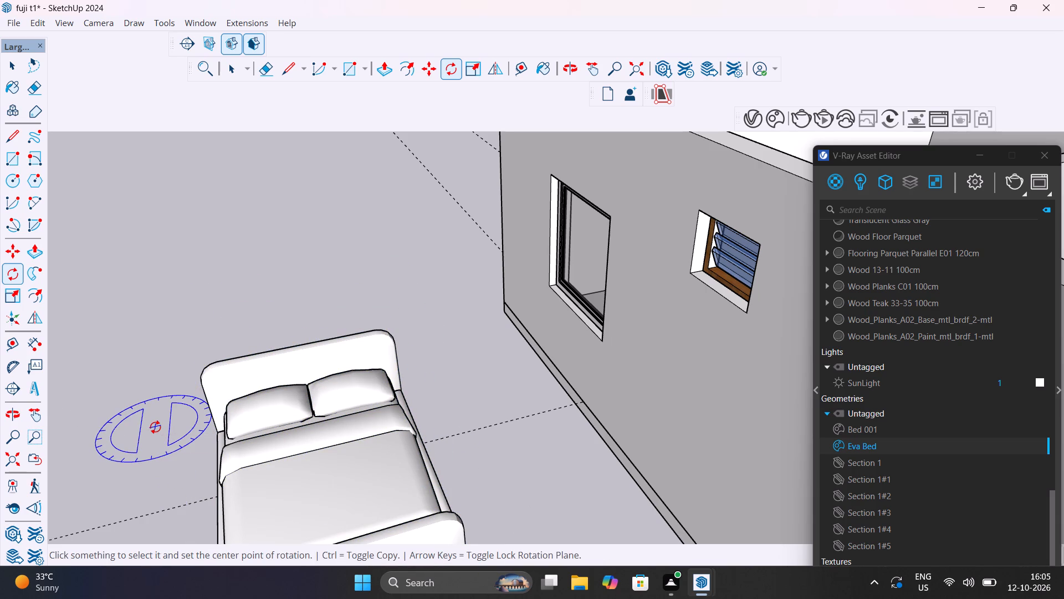
{"action": "key", "text": "space"}
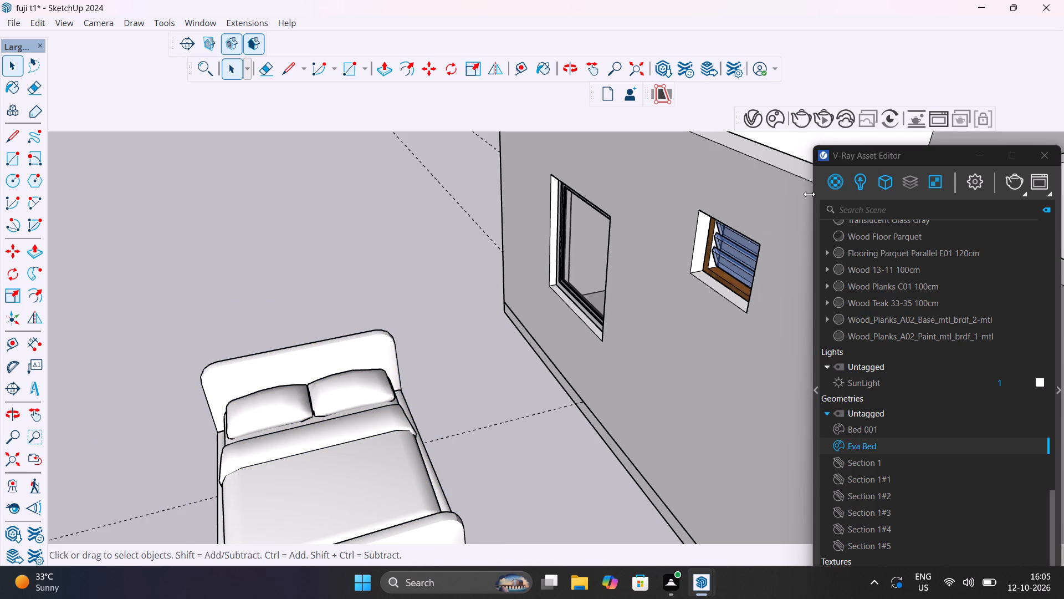
Move the Eva Bed into the light-wood wardrobe bedroom, snapping its headboard-end bottom corner to the window-side floor guide at the wall base.
{"action": "left_click_drag", "start_coordinate": [879, 150], "coordinate": [862, 50]}
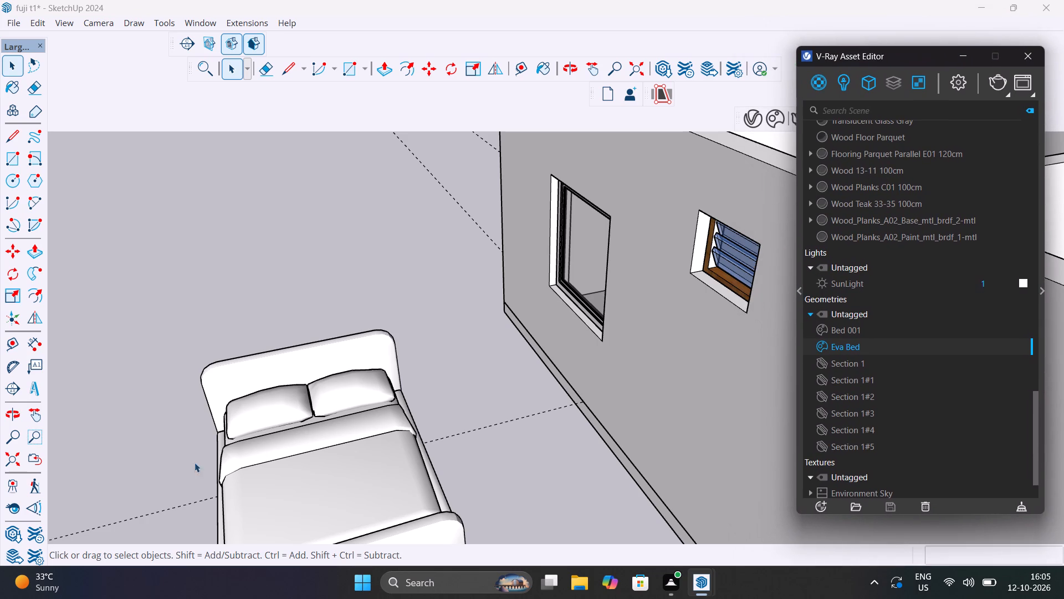
{"action": "left_click", "coordinate": [252, 448]}
{"action": "scroll", "coordinate": [252, 448], "scroll_direction": "down", "scroll_amount": 6}
{"action": "middle_click_drag", "start_coordinate": [321, 495], "coordinate": [372, 498]}
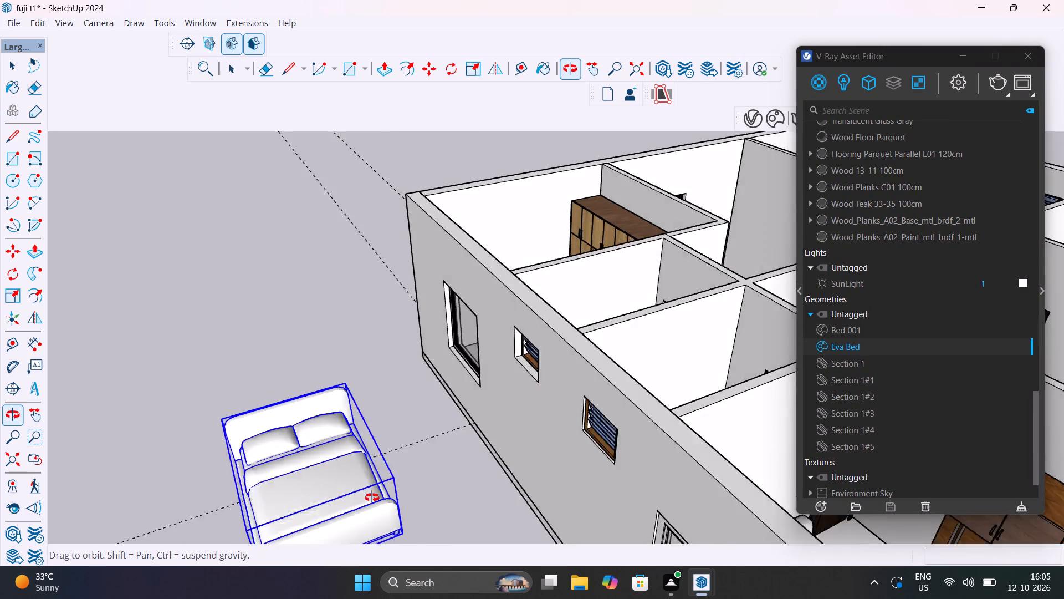
{"action": "middle_click_drag", "start_coordinate": [372, 498], "coordinate": [551, 410]}
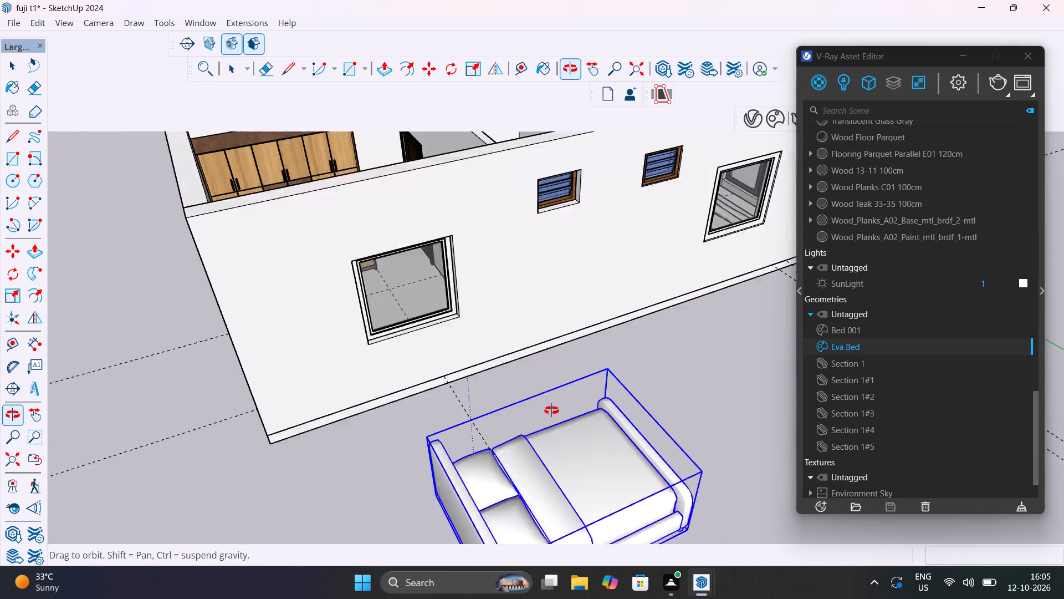
{"action": "middle_click_drag", "start_coordinate": [551, 410], "coordinate": [470, 296]}
{"action": "key", "text": "m"}
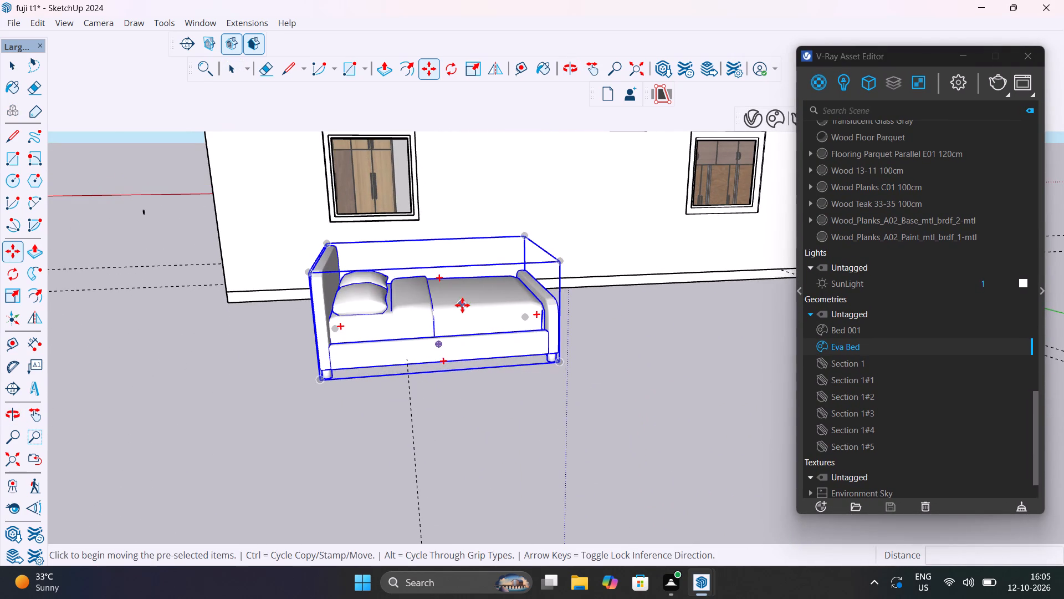
{"action": "left_click", "coordinate": [315, 382]}
{"action": "middle_click_drag", "start_coordinate": [293, 310], "coordinate": [319, 440]}
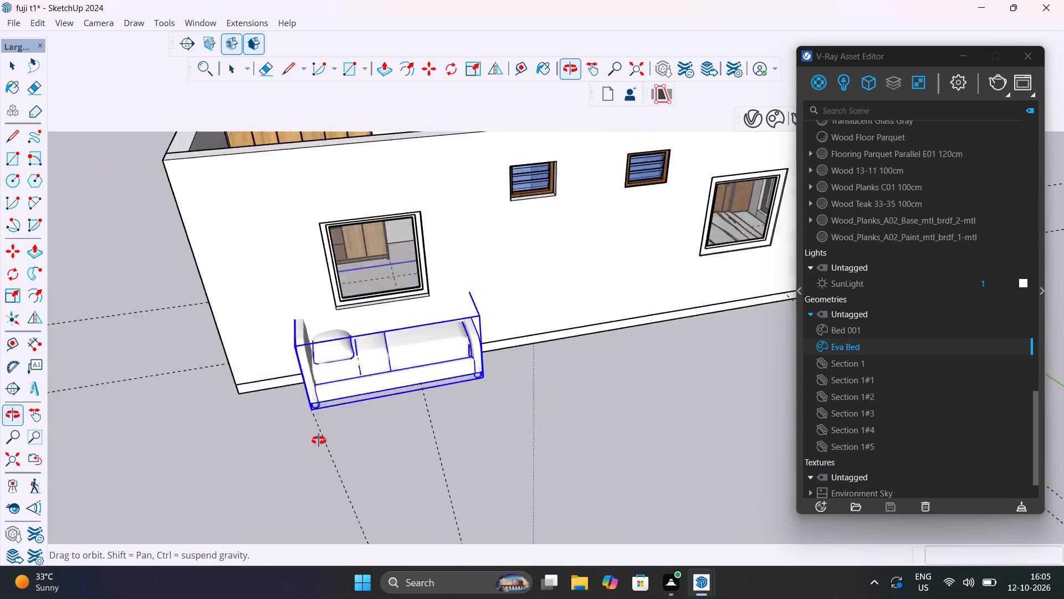
{"action": "middle_click_drag", "start_coordinate": [319, 440], "coordinate": [319, 490]}
{"action": "scroll", "coordinate": [268, 352], "scroll_direction": "up", "scroll_amount": 6}
{"action": "middle_click_drag", "start_coordinate": [250, 318], "coordinate": [250, 446]}
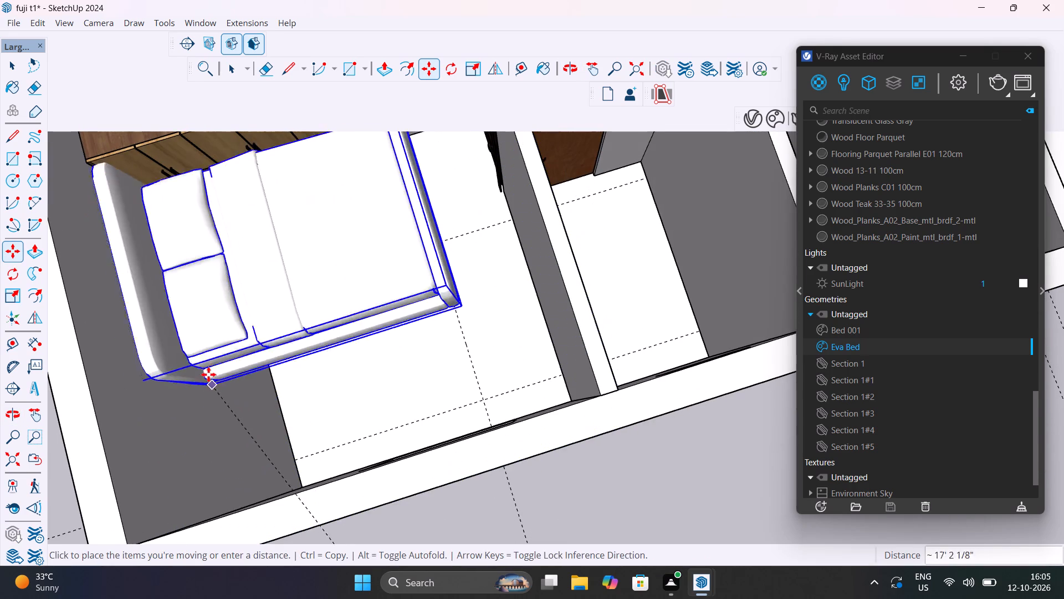
{"action": "scroll", "coordinate": [298, 457], "scroll_direction": "up", "scroll_amount": 10}
{"action": "middle_click_drag", "start_coordinate": [294, 459], "coordinate": [228, 393]}
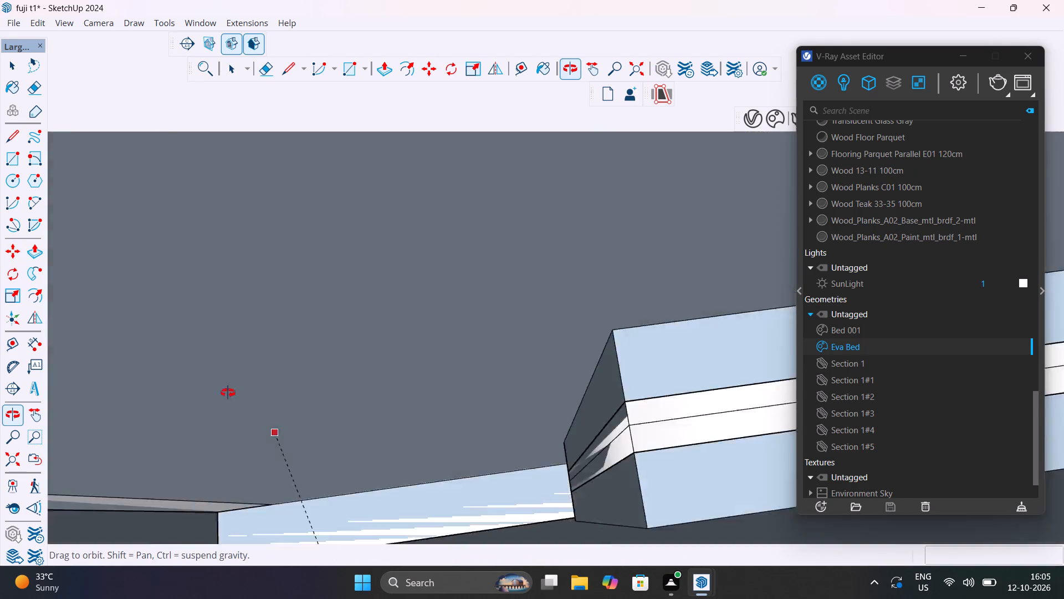
{"action": "middle_click_drag", "start_coordinate": [228, 393], "coordinate": [222, 478]}
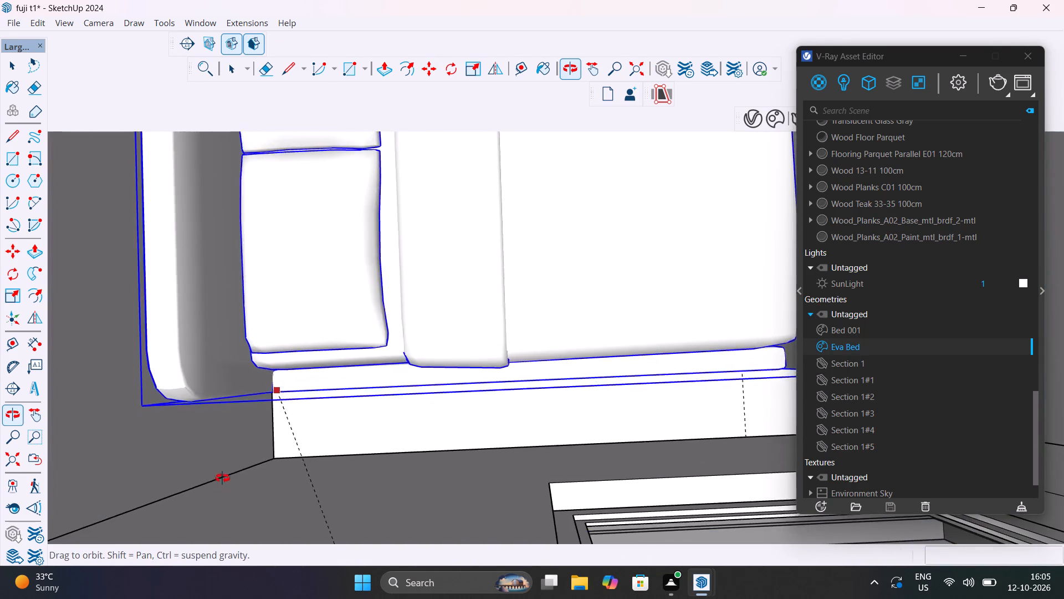
{"action": "middle_click_drag", "start_coordinate": [222, 478], "coordinate": [222, 476]}
{"action": "scroll", "coordinate": [226, 460], "scroll_direction": "up", "scroll_amount": 10}
{"action": "middle_click_drag", "start_coordinate": [243, 420], "coordinate": [269, 378]}
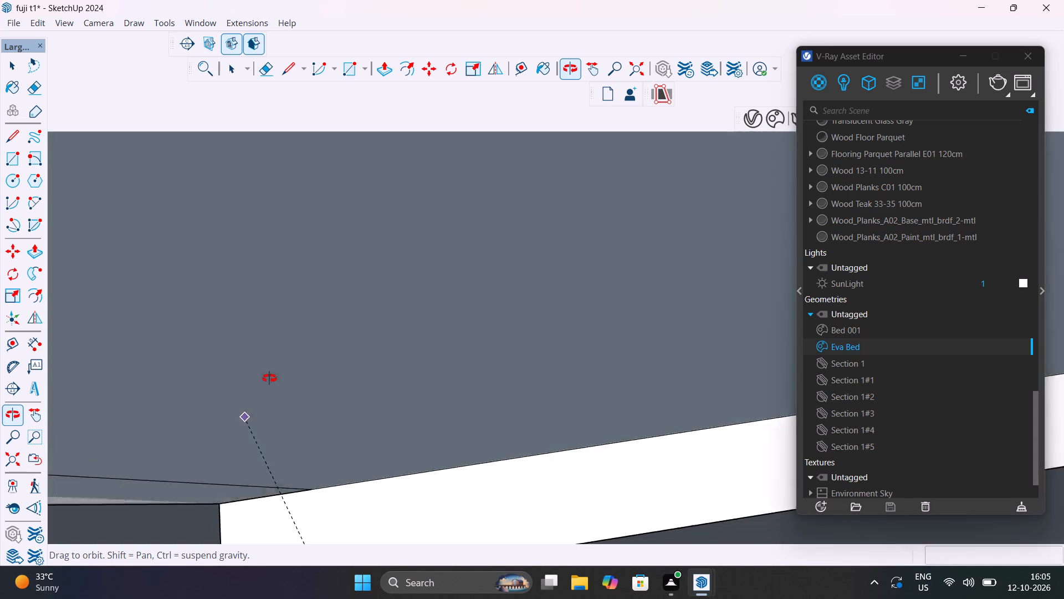
{"action": "middle_click_drag", "start_coordinate": [269, 378], "coordinate": [267, 399]}
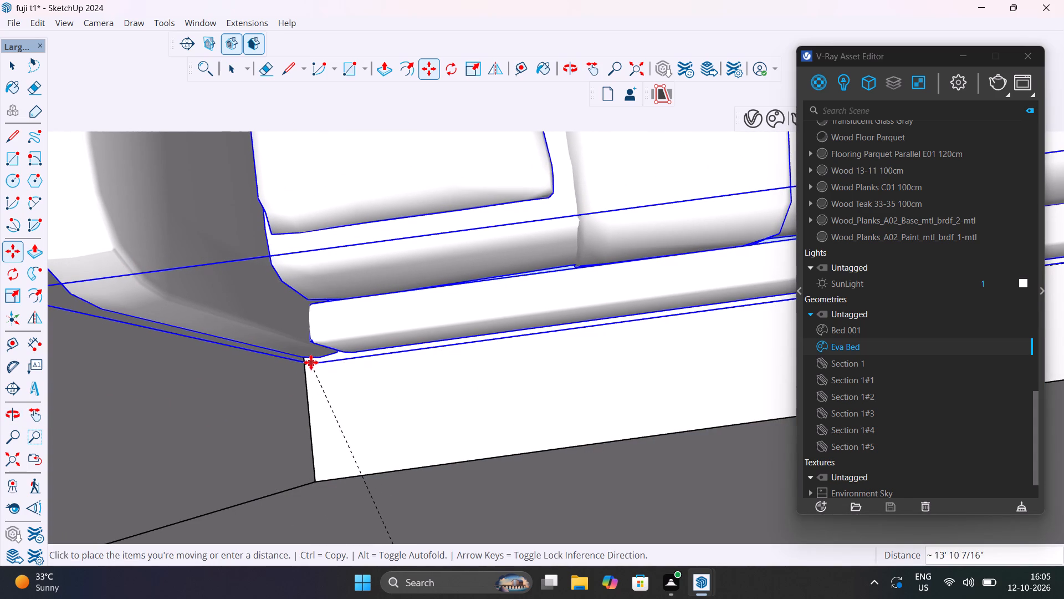
{"action": "left_click", "coordinate": [311, 362]}
Examine the placed Eva Bed from several angles against the floor guides, the window wall and the wardrobe.
{"action": "scroll", "coordinate": [337, 374], "scroll_direction": "down", "scroll_amount": 14}
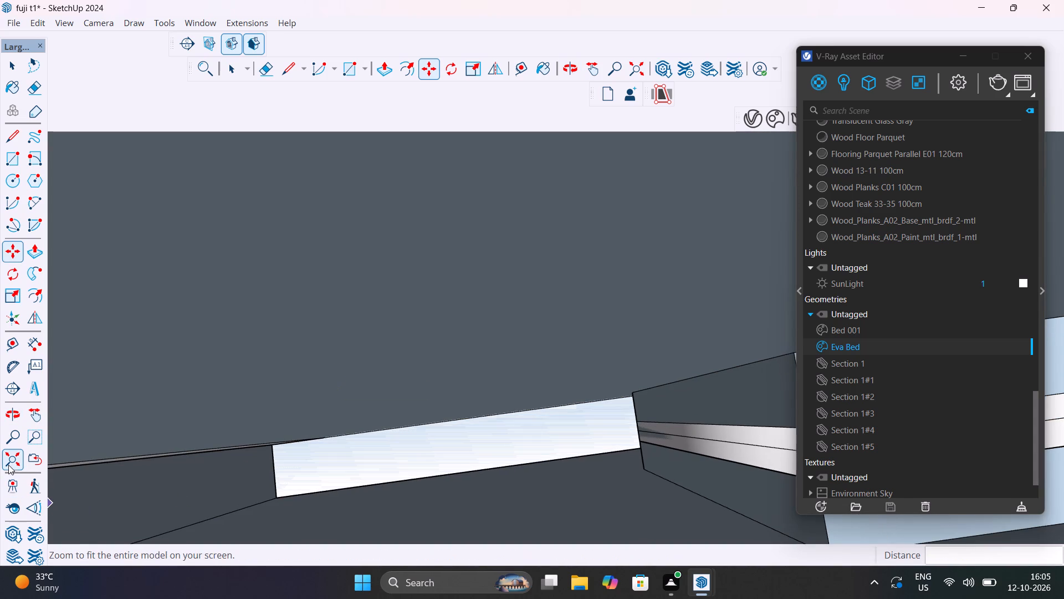
{"action": "left_click", "coordinate": [9, 463]}
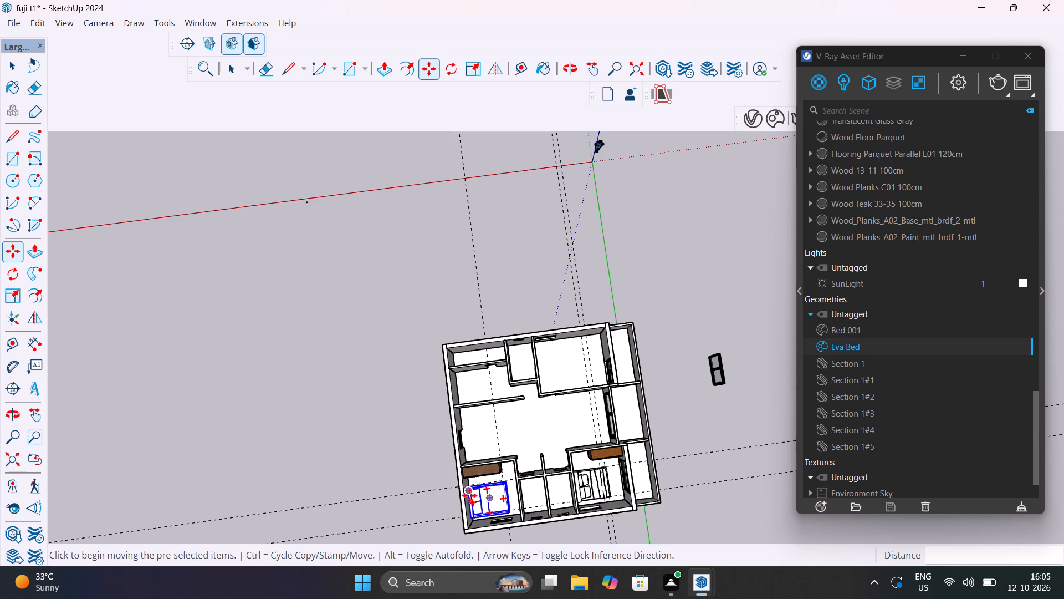
{"action": "middle_click_drag", "start_coordinate": [459, 491], "coordinate": [349, 395]}
{"action": "key", "text": "space"}
{"action": "scroll", "coordinate": [398, 413], "scroll_direction": "up", "scroll_amount": 5}
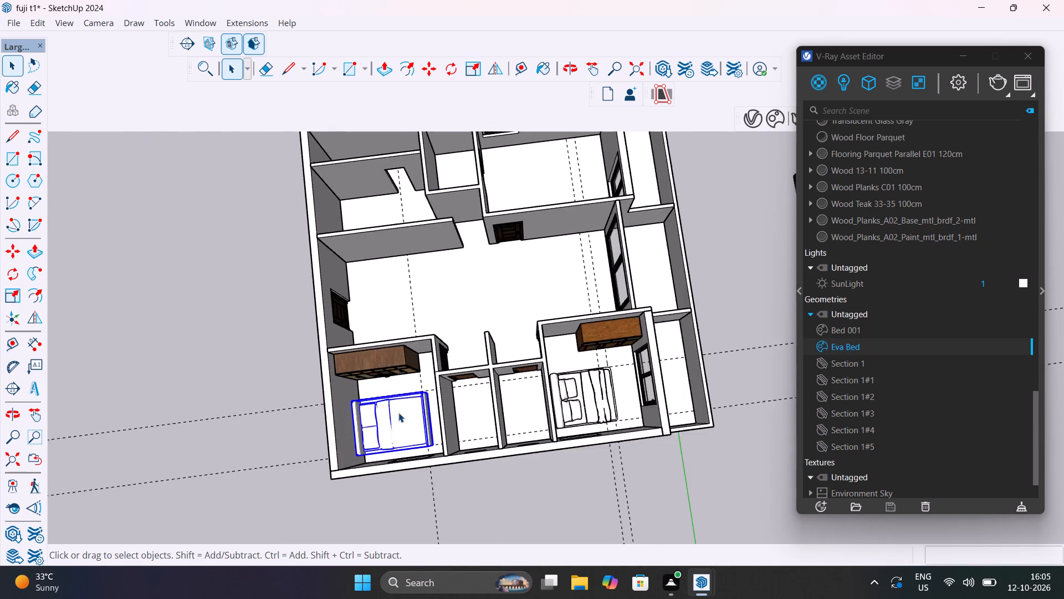
{"action": "scroll", "coordinate": [398, 413], "scroll_direction": "up", "scroll_amount": 9}
{"action": "middle_click_drag", "start_coordinate": [295, 473], "coordinate": [270, 484]}
{"action": "middle_click_drag", "start_coordinate": [351, 429], "coordinate": [160, 419]}
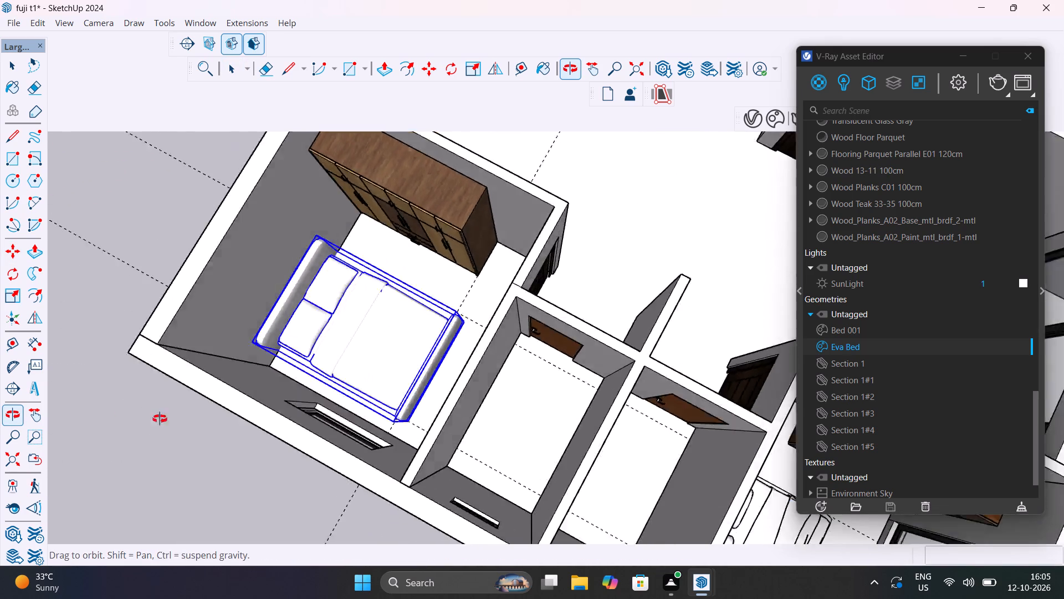
{"action": "middle_click_drag", "start_coordinate": [160, 419], "coordinate": [28, 415]}
{"action": "scroll", "coordinate": [415, 243], "scroll_direction": "up", "scroll_amount": 6}
{"action": "middle_click_drag", "start_coordinate": [427, 250], "coordinate": [285, 205]}
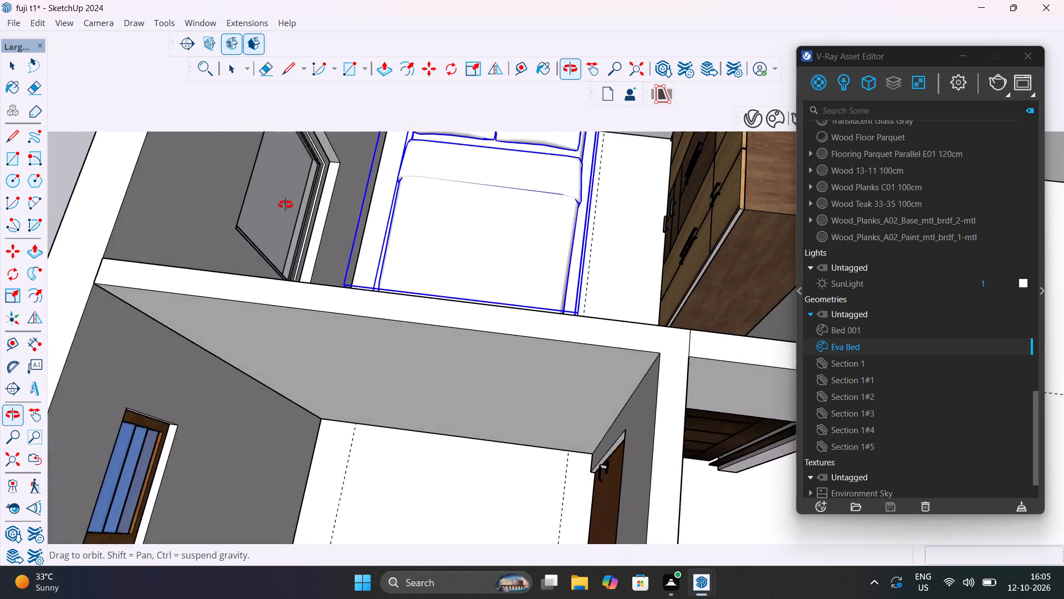
{"action": "middle_click_drag", "start_coordinate": [285, 205], "coordinate": [285, 258]}
{"action": "left_click", "coordinate": [68, 164]}
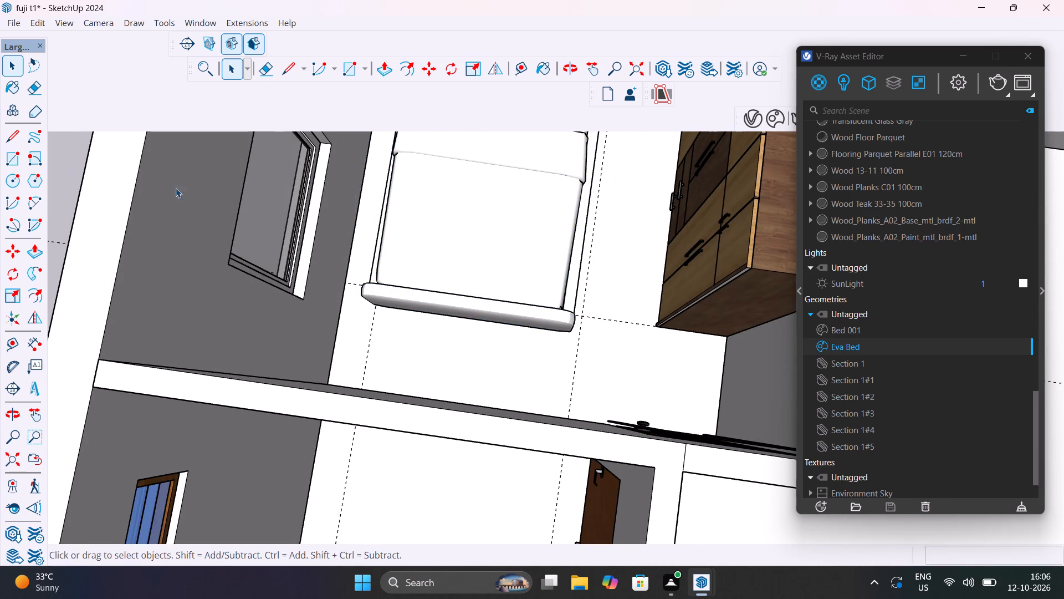
Scale the Eva Bed's width towards the wardrobe by about 1.10 to meet the wardrobe-side floor guide.
{"action": "middle_click_drag", "start_coordinate": [587, 298], "coordinate": [399, 303]}
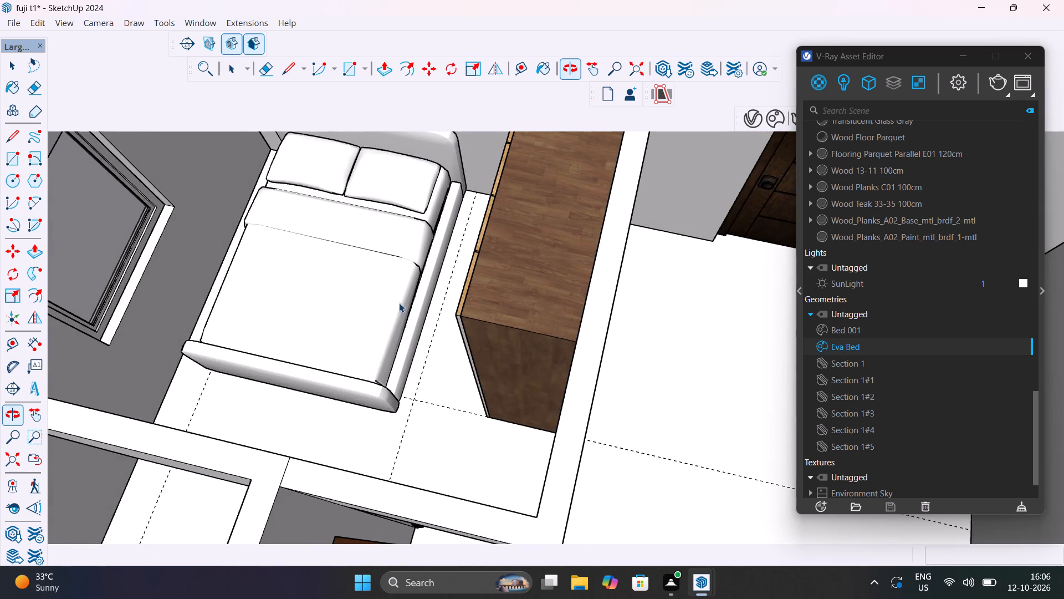
{"action": "left_click", "coordinate": [389, 280]}
{"action": "scroll", "coordinate": [395, 268], "scroll_direction": "up", "scroll_amount": 8}
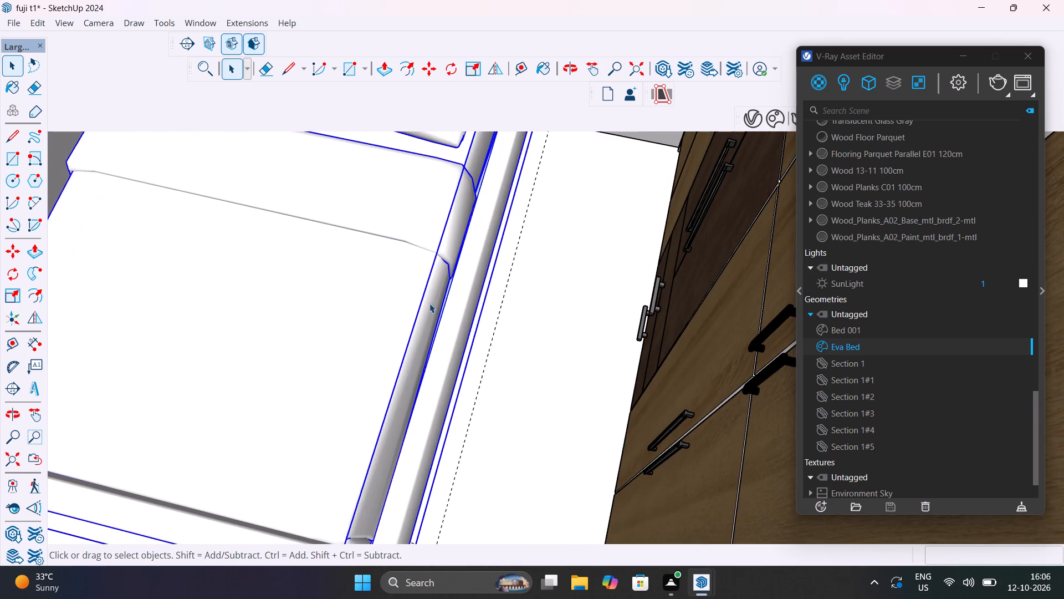
{"action": "key", "text": "s"}
{"action": "left_click", "coordinate": [468, 281]}
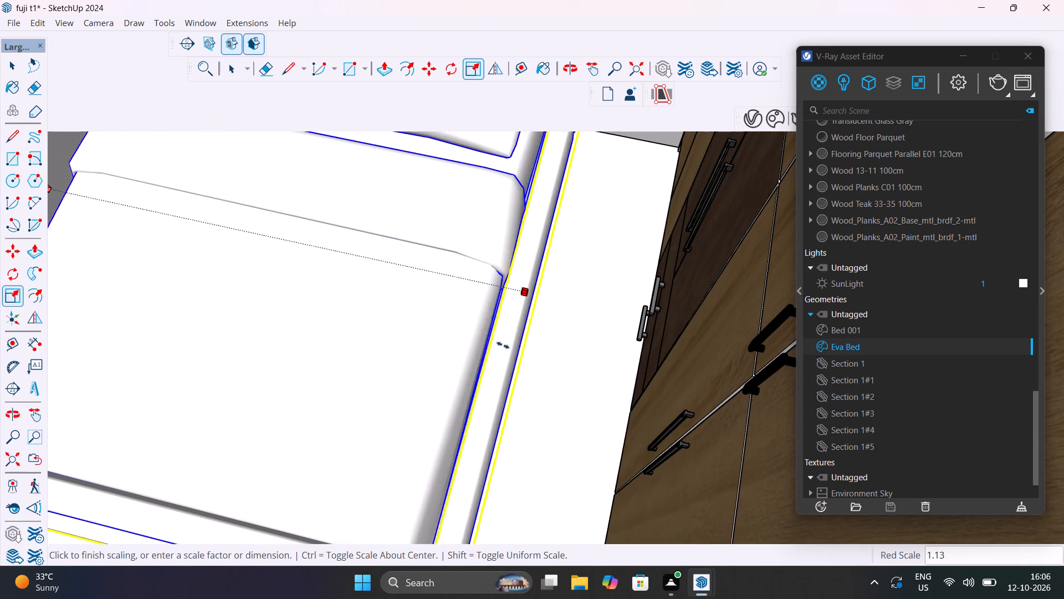
{"action": "middle_click_drag", "start_coordinate": [502, 345], "coordinate": [457, 295]}
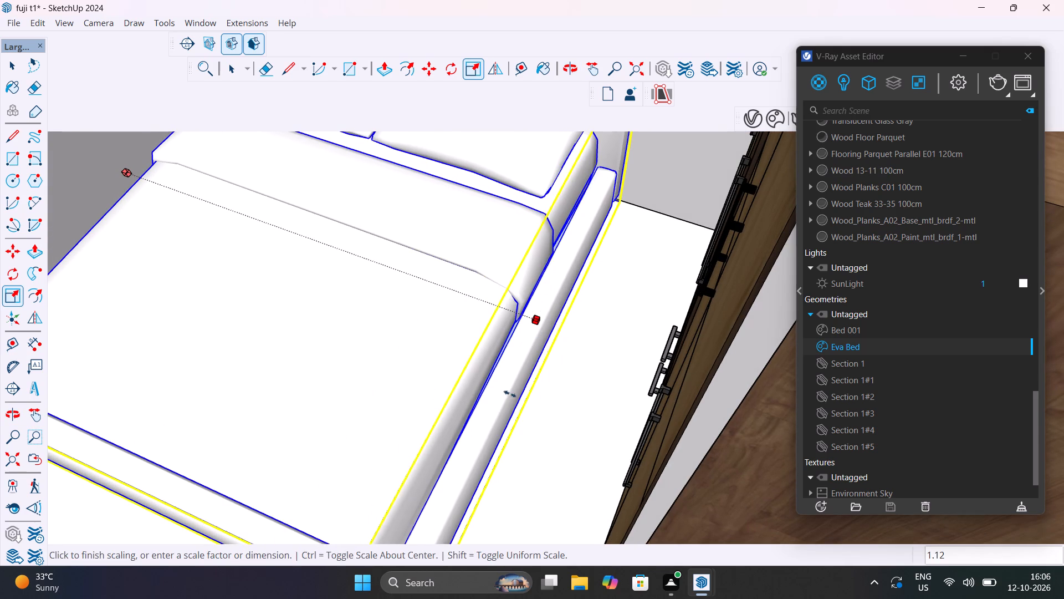
{"action": "middle_click_drag", "start_coordinate": [503, 408], "coordinate": [523, 225]}
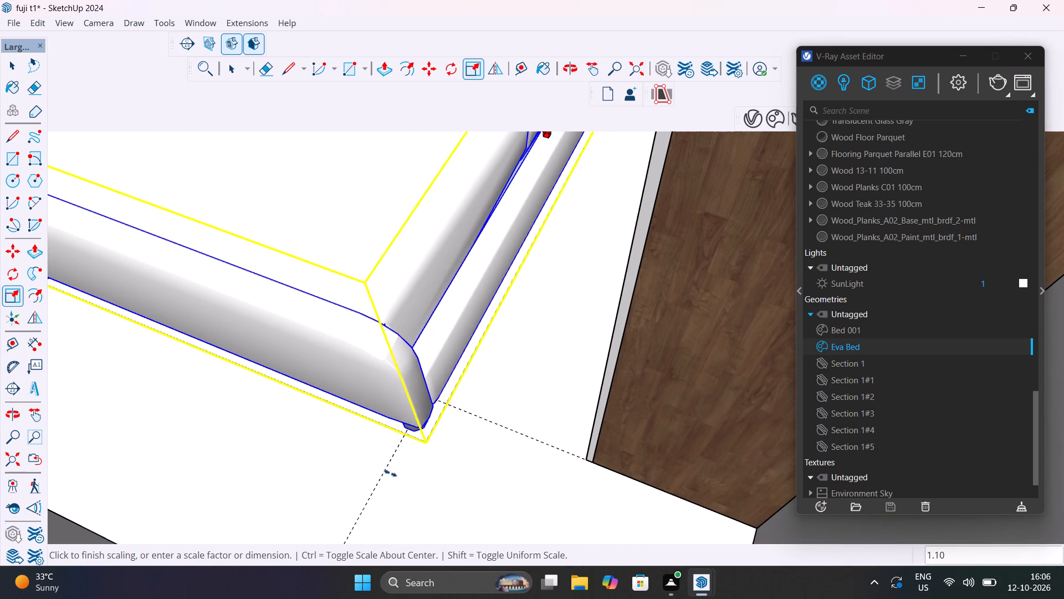
{"action": "left_click", "coordinate": [386, 473]}
Scale the Eva Bed's length from its foot end to about 0.92 to meet the foot-side floor guide, then deselect it.
{"action": "scroll", "coordinate": [410, 439], "scroll_direction": "down", "scroll_amount": 6}
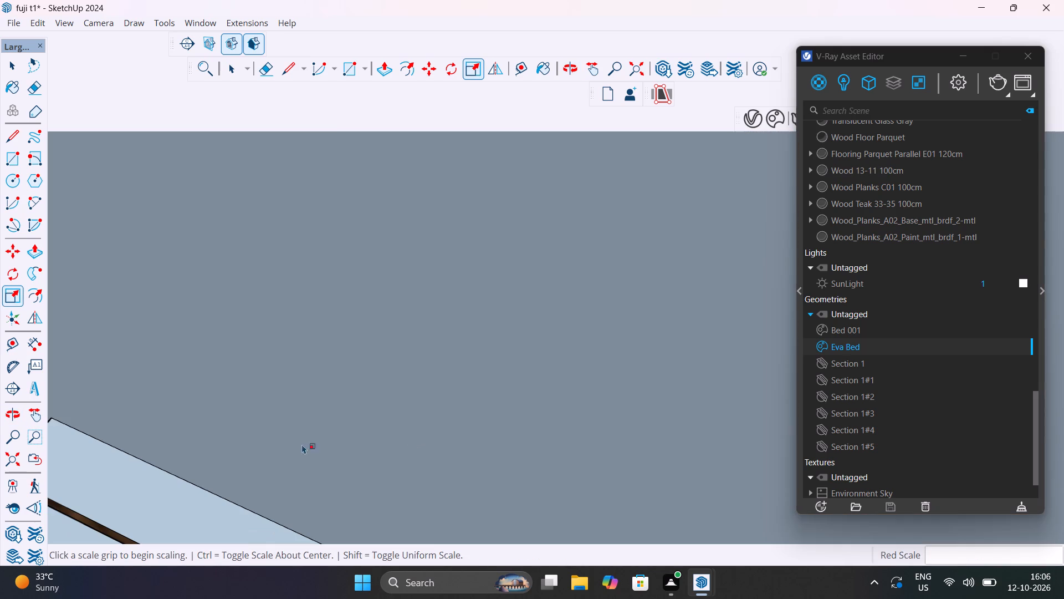
{"action": "left_click", "coordinate": [10, 464]}
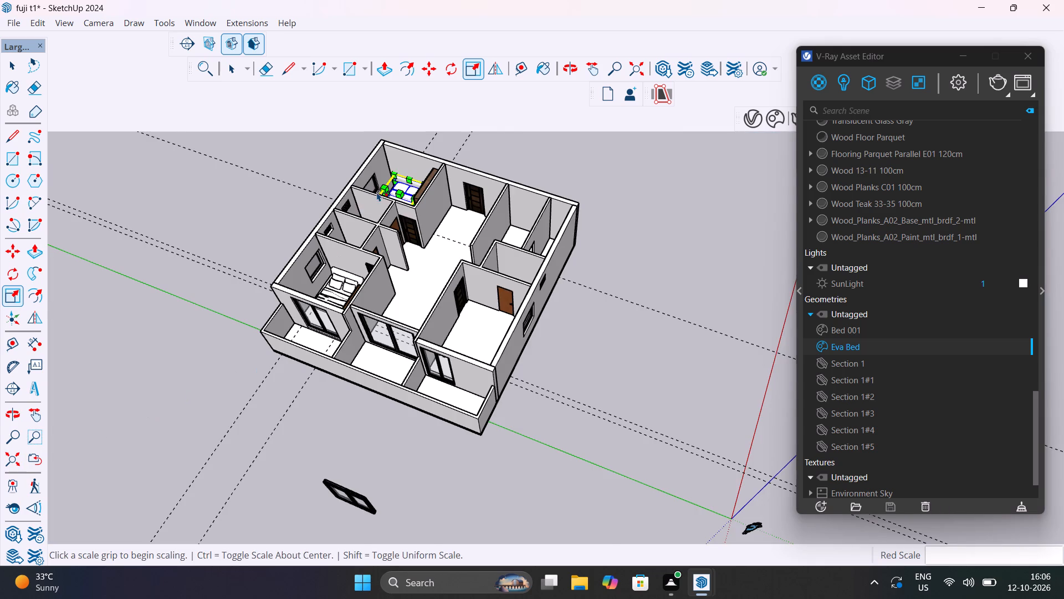
{"action": "scroll", "coordinate": [387, 185], "scroll_direction": "up", "scroll_amount": 17}
{"action": "middle_click_drag", "start_coordinate": [434, 251], "coordinate": [426, 387]}
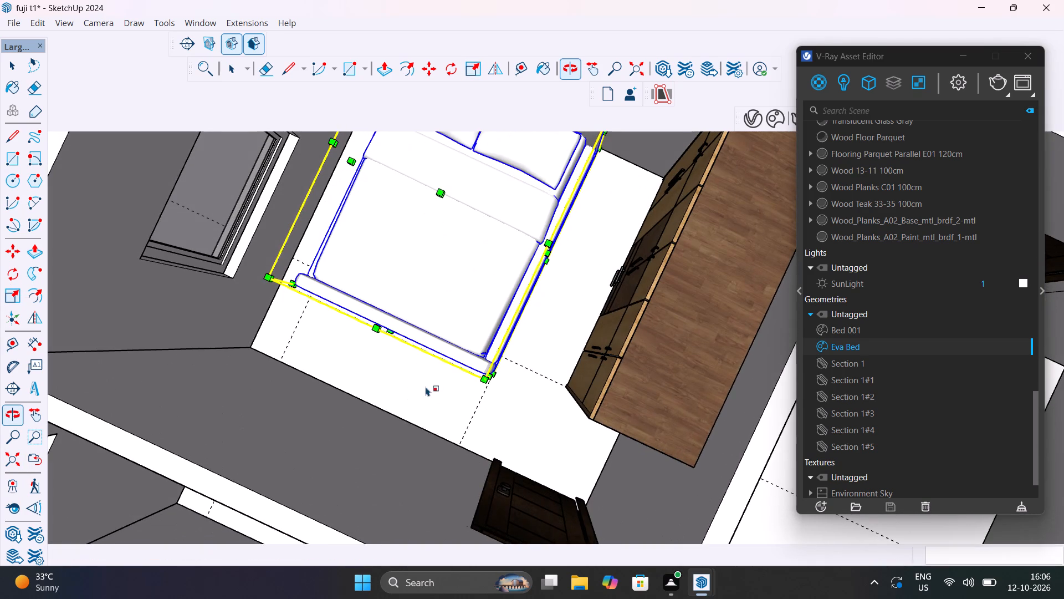
{"action": "middle_click_drag", "start_coordinate": [437, 373], "coordinate": [315, 260]}
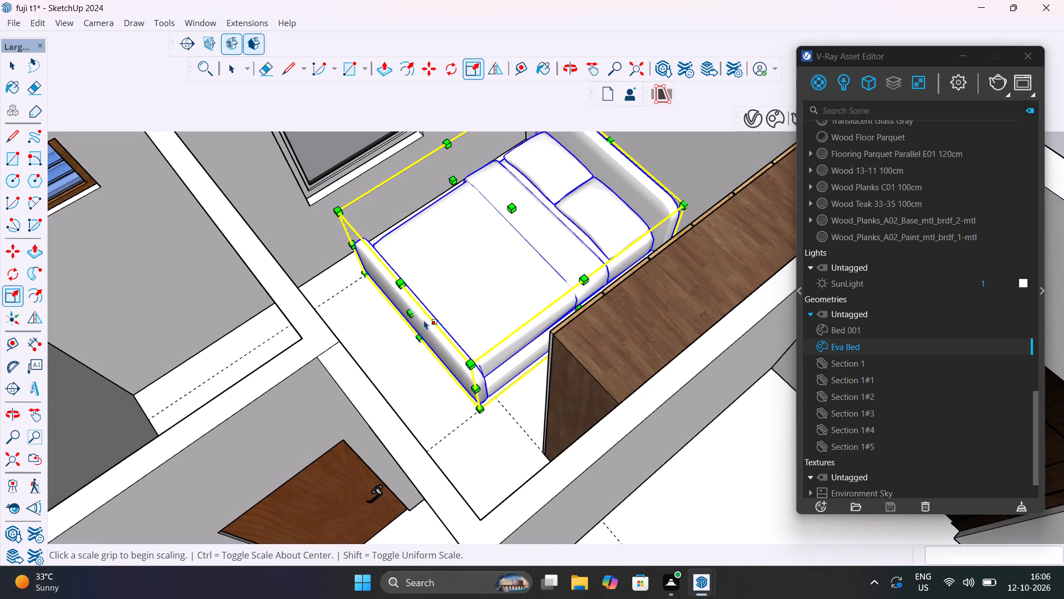
{"action": "left_click", "coordinate": [411, 313]}
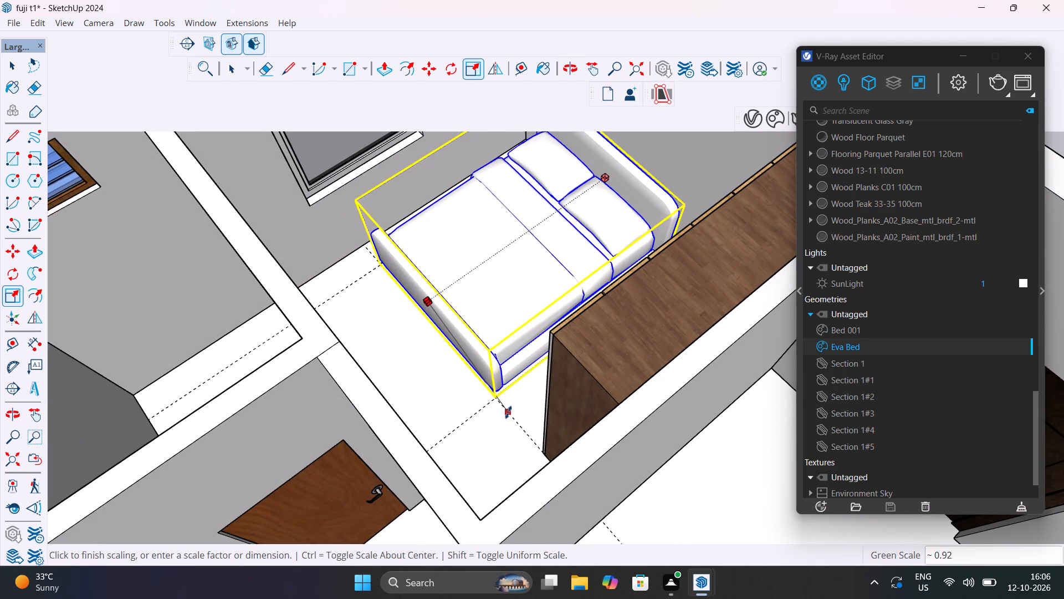
{"action": "left_click", "coordinate": [508, 412]}
{"action": "key", "text": "space"}
{"action": "scroll", "coordinate": [448, 384], "scroll_direction": "down", "scroll_amount": 11}
{"action": "left_click", "coordinate": [657, 267]}
Examine the Eva Bed's fit beside the light-wood wardrobe and compare it with the other furnished bedroom.
{"action": "scroll", "coordinate": [486, 324], "scroll_direction": "up", "scroll_amount": 8}
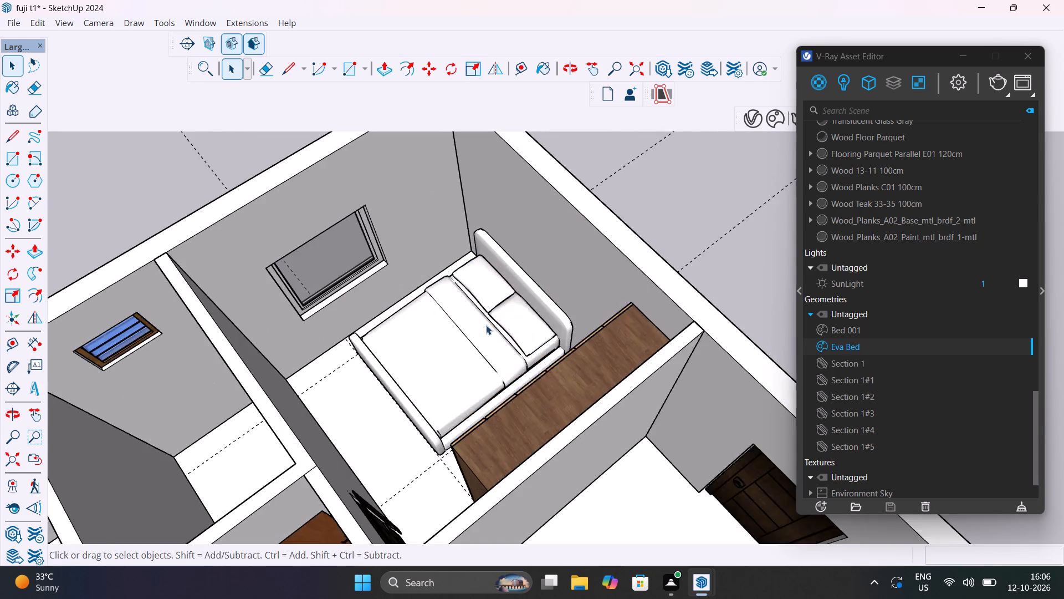
{"action": "scroll", "coordinate": [486, 325], "scroll_direction": "up", "scroll_amount": 3}
{"action": "middle_click_drag", "start_coordinate": [518, 407], "coordinate": [817, 359]}
{"action": "scroll", "coordinate": [585, 362], "scroll_direction": "down", "scroll_amount": 7}
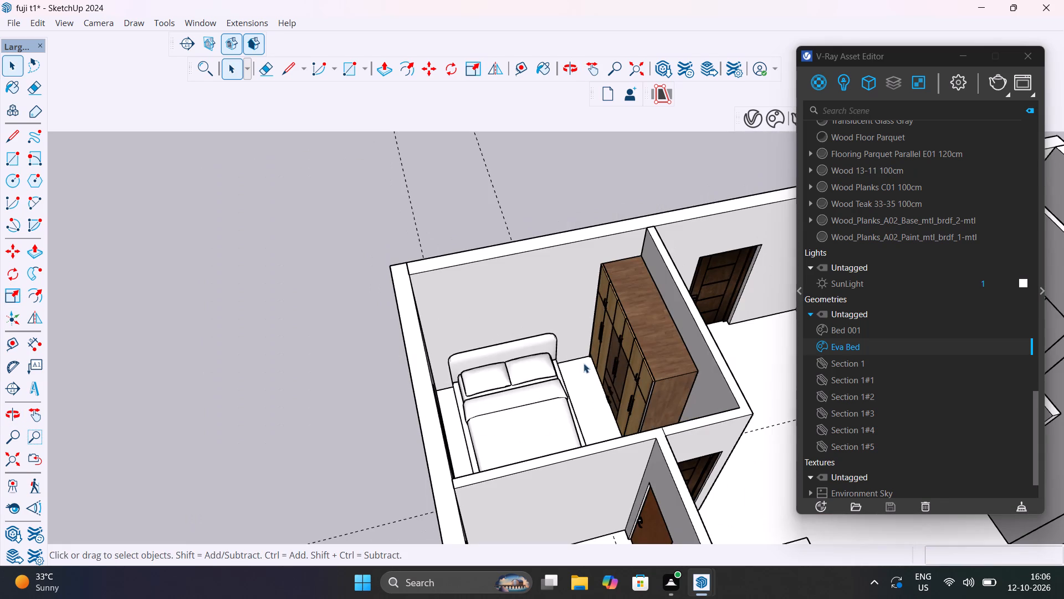
{"action": "middle_click_drag", "start_coordinate": [564, 367], "coordinate": [464, 188], "text": "shift"}
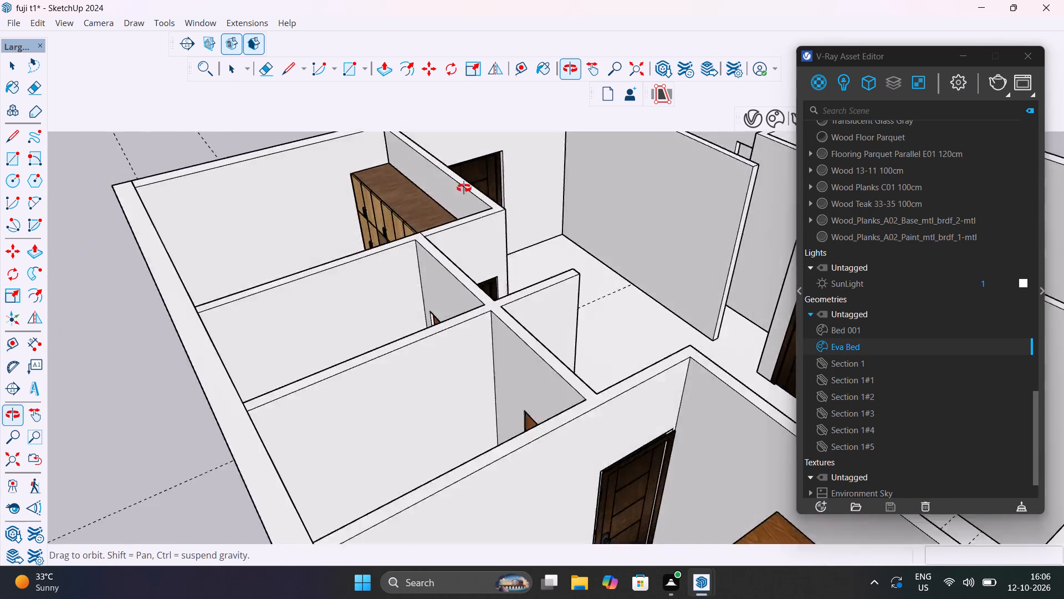
{"action": "middle_click_drag", "start_coordinate": [464, 188], "coordinate": [443, 237], "text": "shift"}
{"action": "scroll", "coordinate": [455, 251], "scroll_direction": "down", "scroll_amount": 11}
{"action": "middle_click_drag", "start_coordinate": [496, 383], "coordinate": [485, 458]}
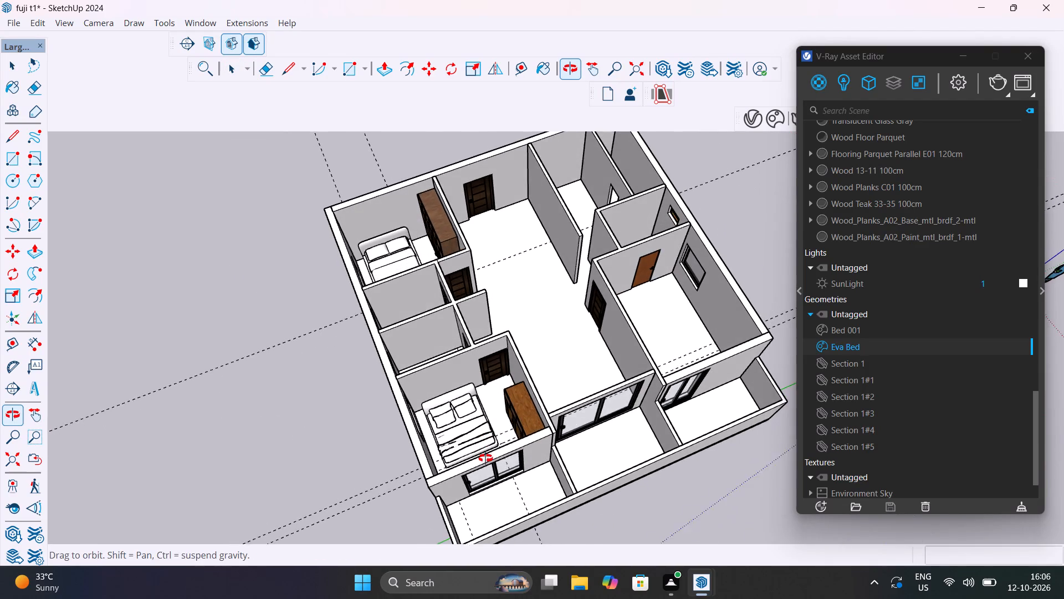
{"action": "middle_click_drag", "start_coordinate": [485, 458], "coordinate": [487, 465]}
{"action": "scroll", "coordinate": [452, 271], "scroll_direction": "up", "scroll_amount": 11}
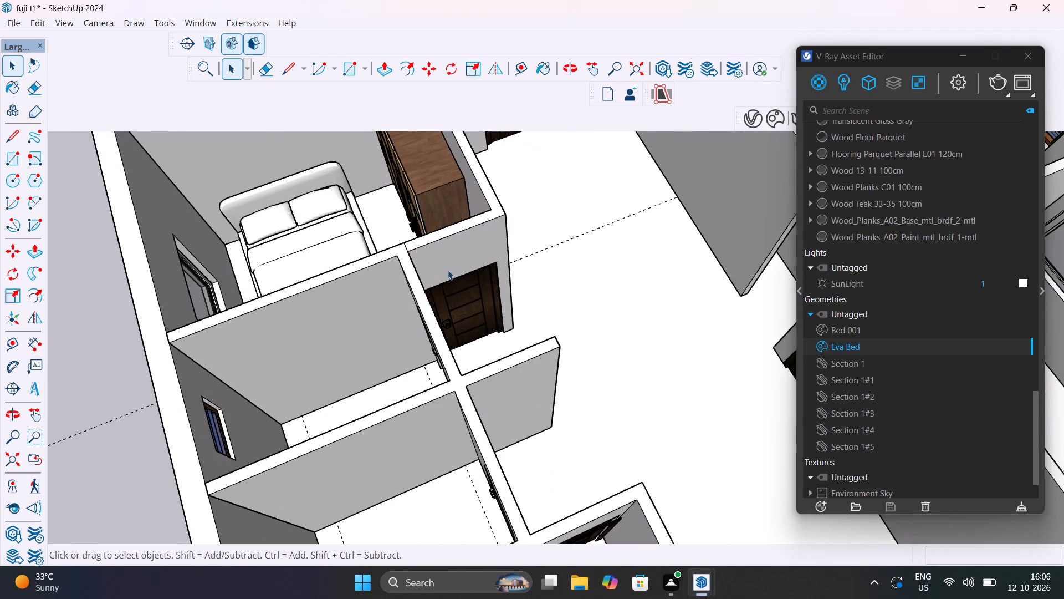
{"action": "scroll", "coordinate": [448, 270], "scroll_direction": "up", "scroll_amount": 2}
{"action": "middle_click_drag", "start_coordinate": [439, 294], "coordinate": [823, 250]}
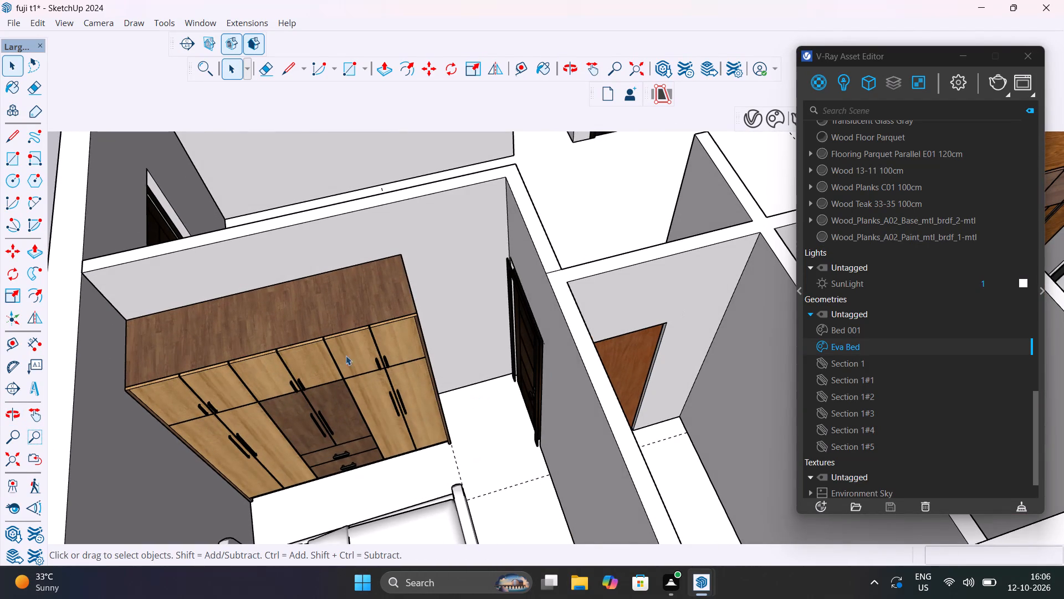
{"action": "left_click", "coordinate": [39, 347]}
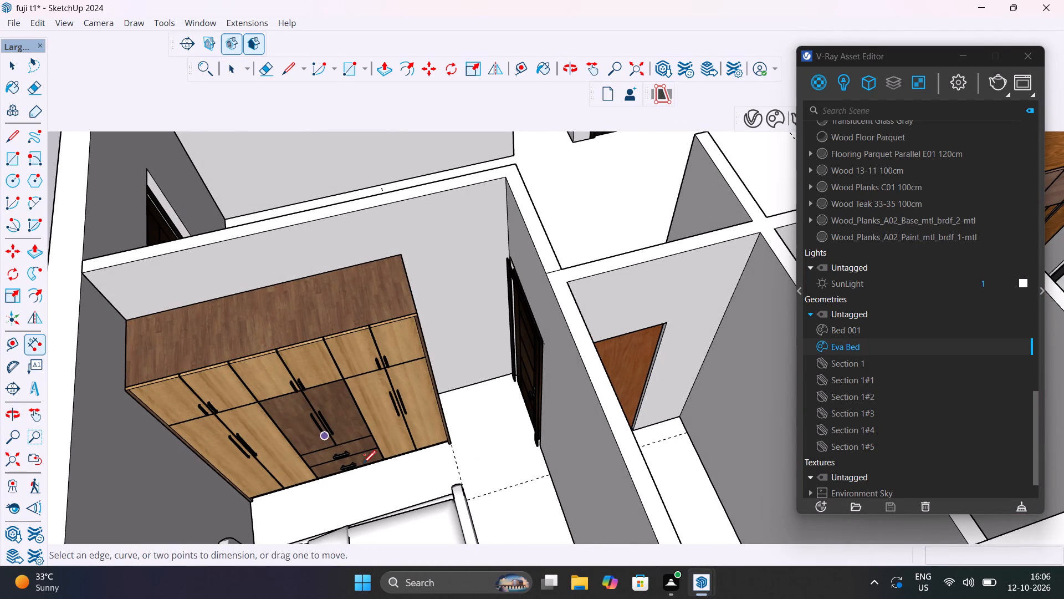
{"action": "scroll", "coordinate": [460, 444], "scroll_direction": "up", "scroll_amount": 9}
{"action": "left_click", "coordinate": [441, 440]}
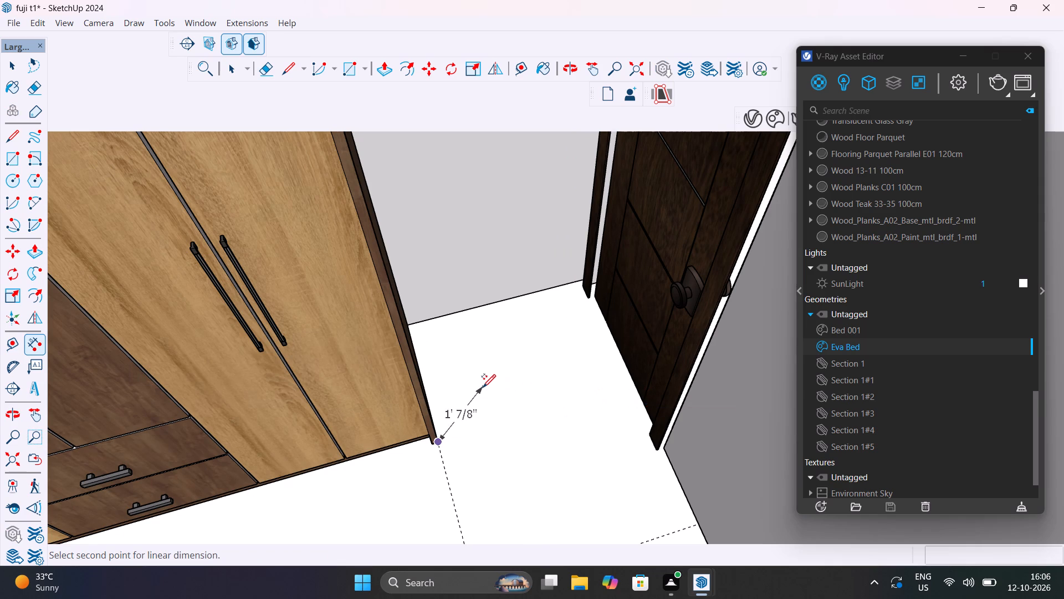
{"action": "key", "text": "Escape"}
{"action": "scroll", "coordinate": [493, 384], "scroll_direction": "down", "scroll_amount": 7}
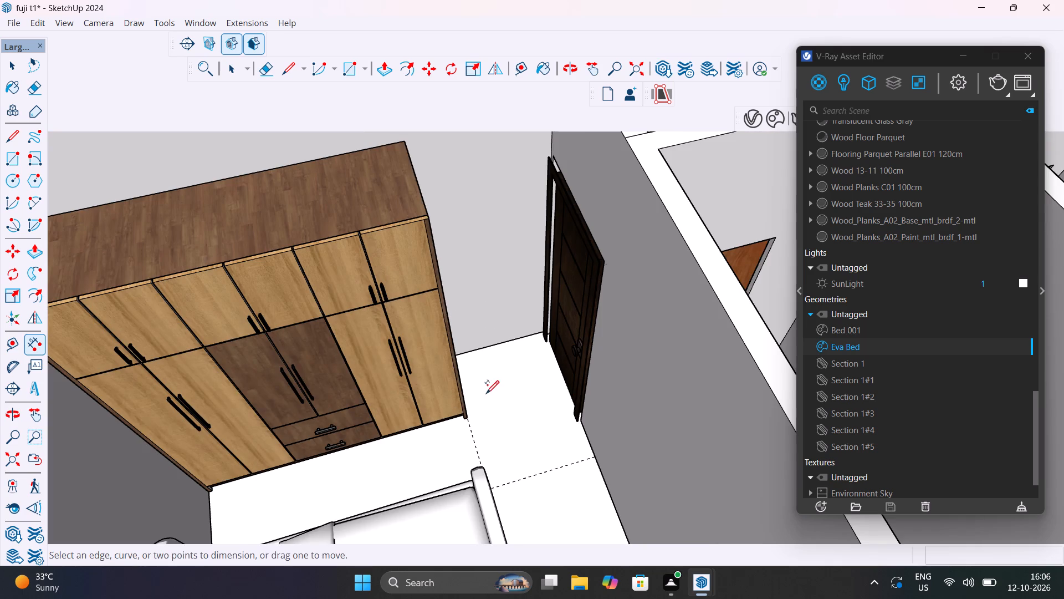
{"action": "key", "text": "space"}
Examine both furnished bedrooms from several angles, ending close to the headboard wall of the bedroom with the darker wardrobe.
{"action": "scroll", "coordinate": [485, 390], "scroll_direction": "down", "scroll_amount": 13}
{"action": "middle_click_drag", "start_coordinate": [497, 439], "coordinate": [203, 322]}
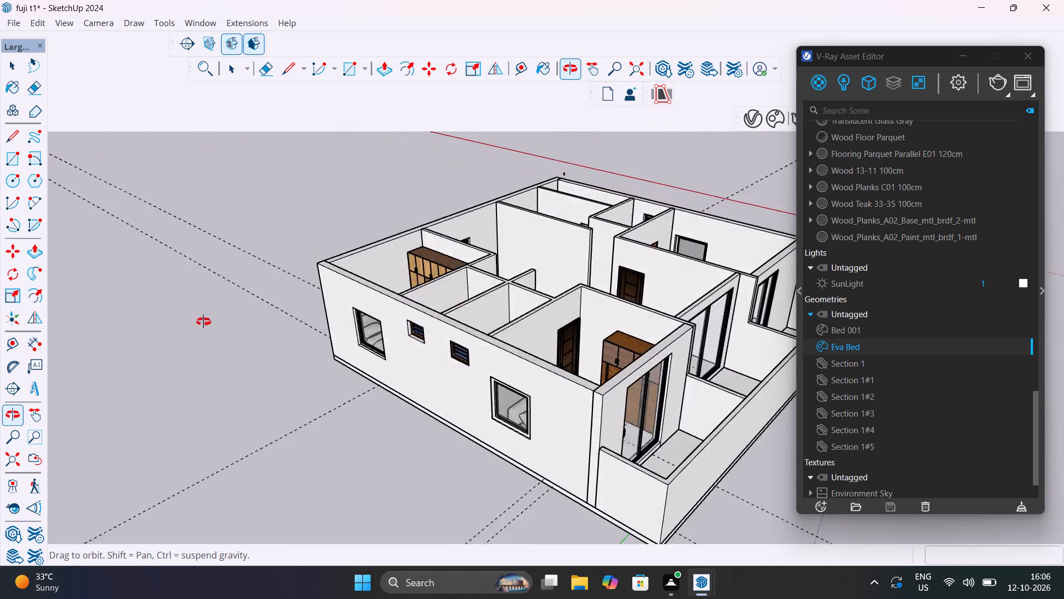
{"action": "middle_click_drag", "start_coordinate": [203, 322], "coordinate": [91, 421]}
{"action": "scroll", "coordinate": [435, 267], "scroll_direction": "up", "scroll_amount": 12}
{"action": "scroll", "coordinate": [429, 278], "scroll_direction": "down", "scroll_amount": 3}
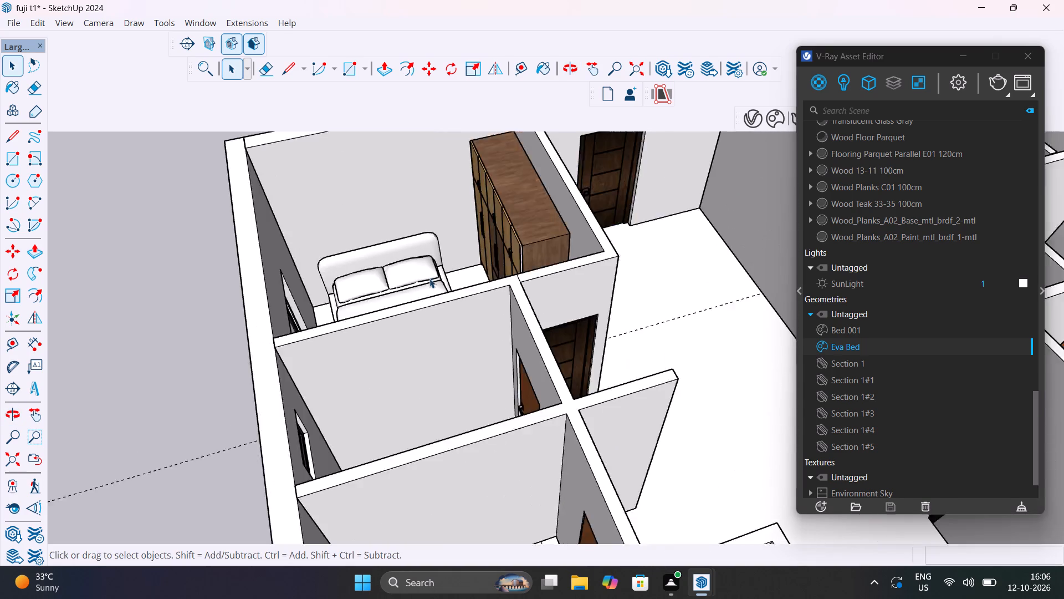
{"action": "scroll", "coordinate": [429, 278], "scroll_direction": "down", "scroll_amount": 9}
{"action": "scroll", "coordinate": [453, 318], "scroll_direction": "down", "scroll_amount": 6}
{"action": "middle_click_drag", "start_coordinate": [462, 349], "coordinate": [205, 331]}
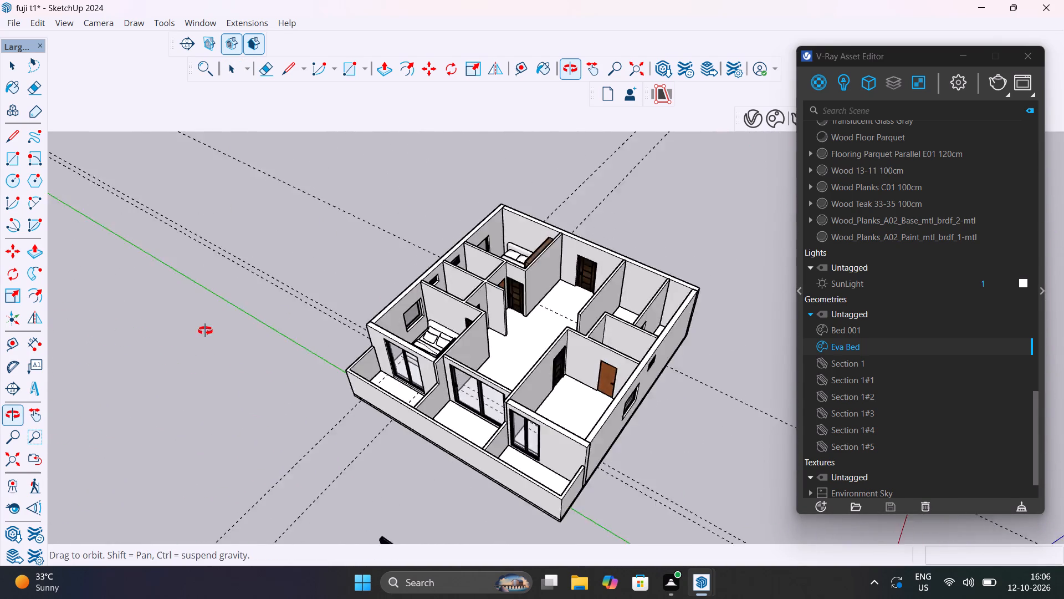
{"action": "middle_click_drag", "start_coordinate": [205, 331], "coordinate": [63, 344]}
{"action": "scroll", "coordinate": [479, 288], "scroll_direction": "up", "scroll_amount": 11}
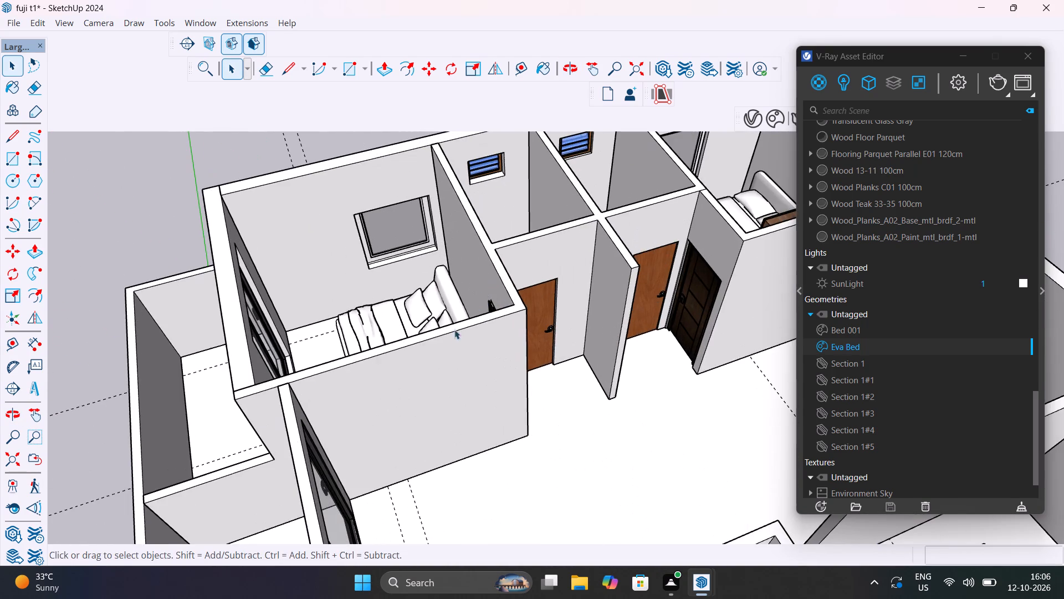
{"action": "middle_click_drag", "start_coordinate": [458, 336], "coordinate": [758, 315]}
{"action": "scroll", "coordinate": [410, 347], "scroll_direction": "up", "scroll_amount": 4}
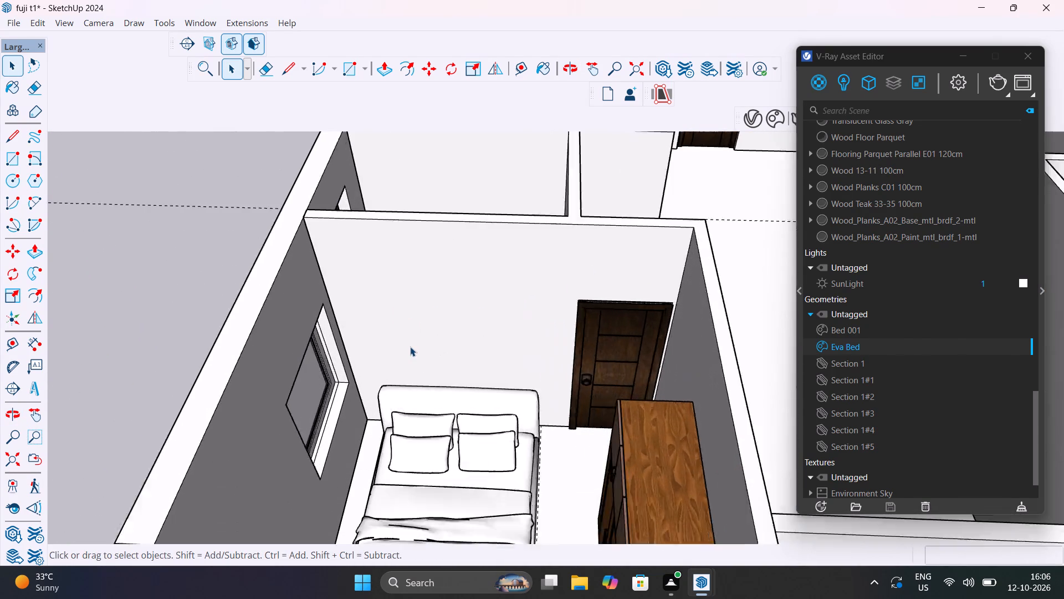
{"action": "scroll", "coordinate": [410, 347], "scroll_direction": "up", "scroll_amount": 2}
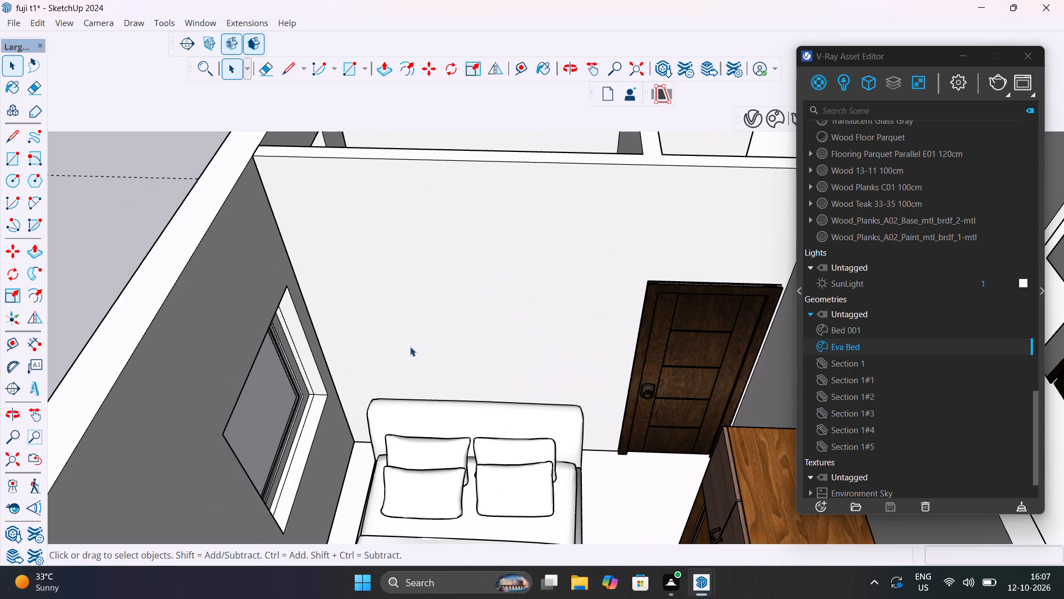
{"action": "key", "text": "plus"}
Close the V-Ray Asset Editor.
{"action": "left_click", "coordinate": [1025, 58]}
Examine the apartment's layout from several angles, covering the bathrooms, the central hall and the empty bedroom with the sliding window.
{"action": "scroll", "coordinate": [610, 363], "scroll_direction": "down", "scroll_amount": 12}
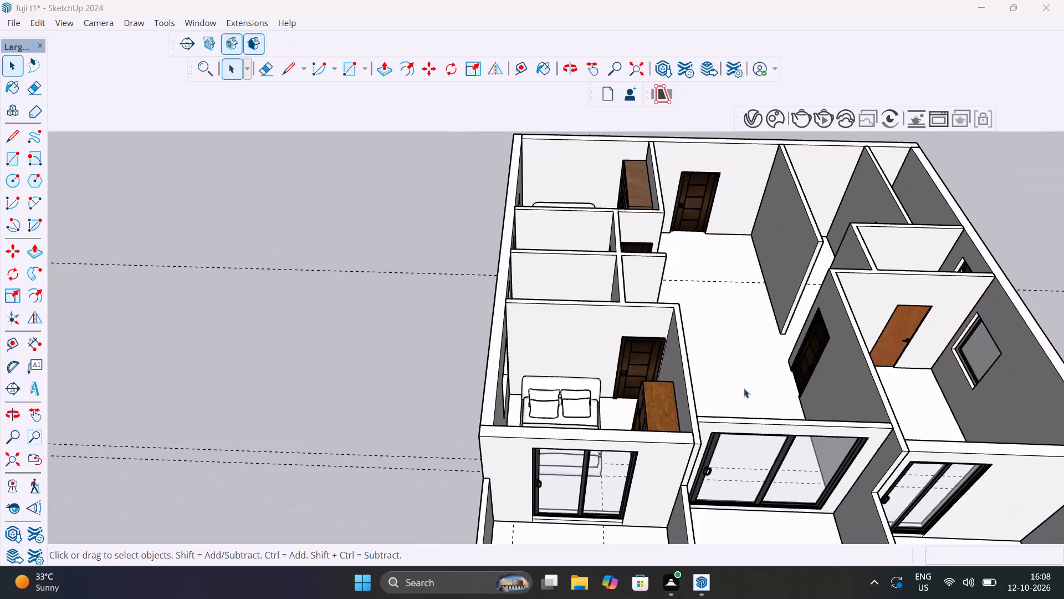
{"action": "middle_click_drag", "start_coordinate": [703, 392], "coordinate": [505, 427], "text": "shift"}
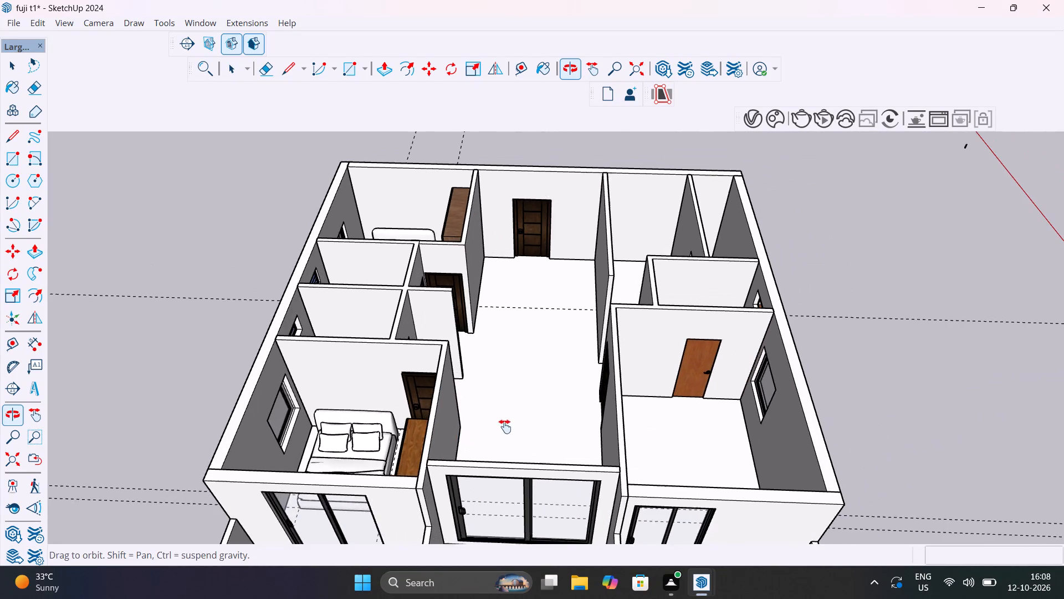
{"action": "middle_click_drag", "start_coordinate": [505, 427], "coordinate": [505, 429], "text": "shift"}
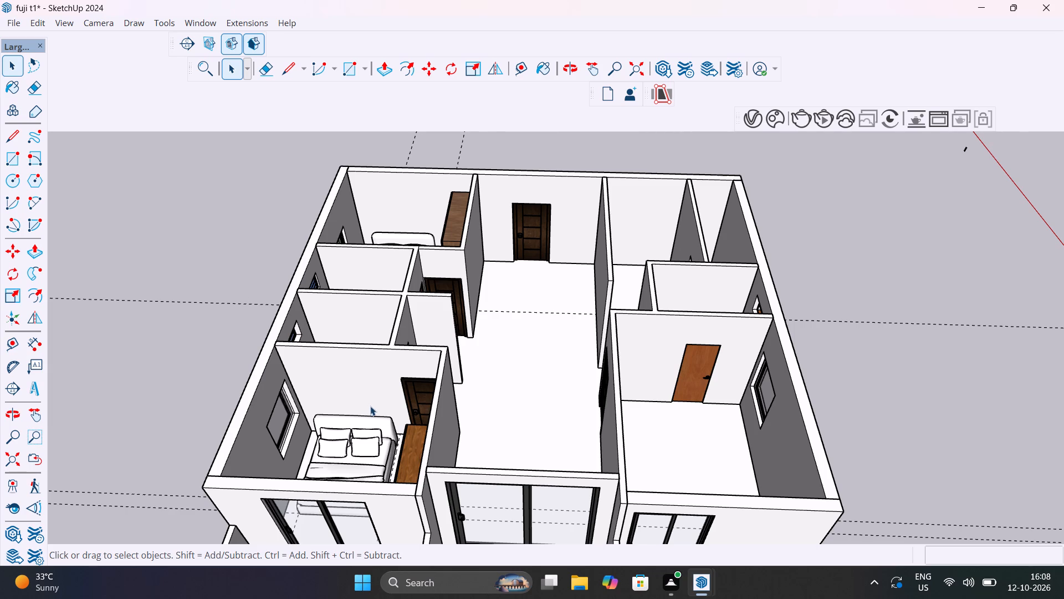
{"action": "scroll", "coordinate": [370, 406], "scroll_direction": "up", "scroll_amount": 4}
{"action": "middle_click_drag", "start_coordinate": [371, 406], "coordinate": [601, 405]}
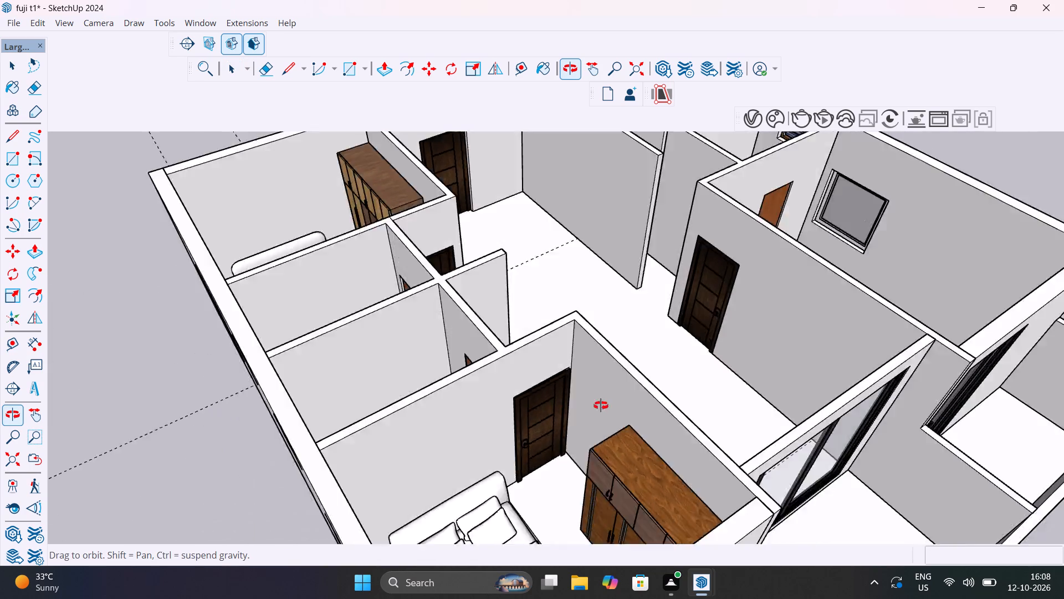
{"action": "middle_click_drag", "start_coordinate": [601, 405], "coordinate": [867, 515]}
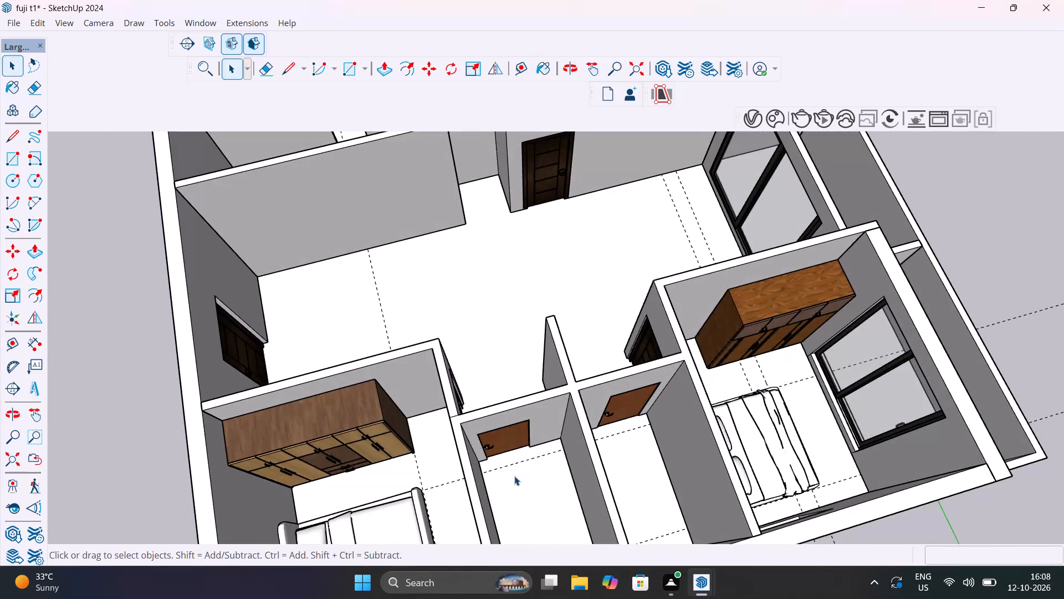
{"action": "scroll", "coordinate": [514, 476], "scroll_direction": "up", "scroll_amount": 5}
{"action": "middle_click_drag", "start_coordinate": [541, 455], "coordinate": [485, 410], "text": "shift"}
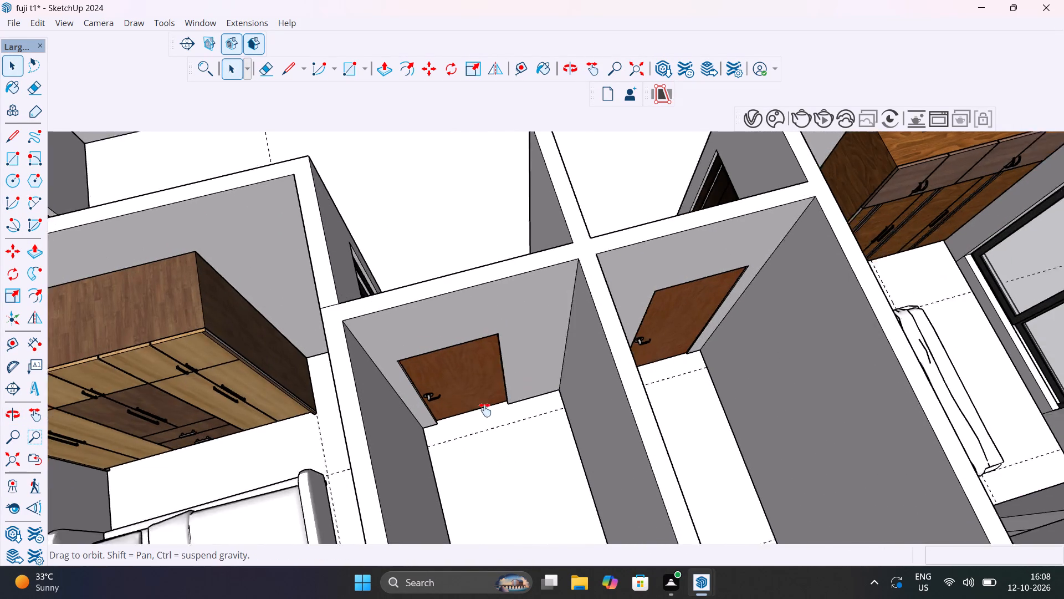
{"action": "middle_click_drag", "start_coordinate": [485, 410], "coordinate": [799, 384], "text": "shift"}
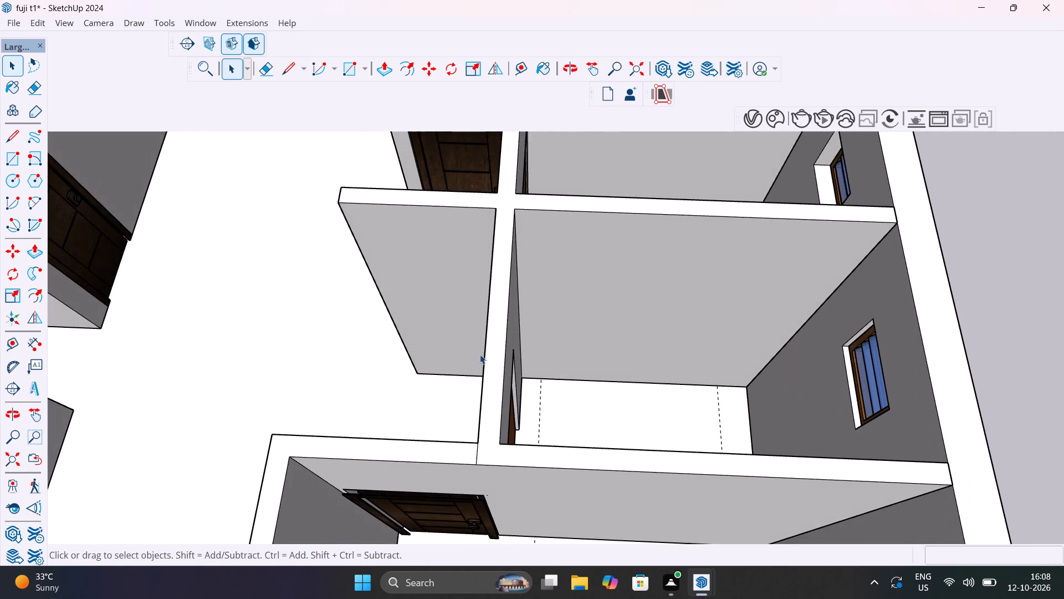
{"action": "scroll", "coordinate": [474, 354], "scroll_direction": "up", "scroll_amount": 5}
{"action": "middle_click_drag", "start_coordinate": [473, 375], "coordinate": [703, 323]}
{"action": "scroll", "coordinate": [680, 327], "scroll_direction": "down", "scroll_amount": 11}
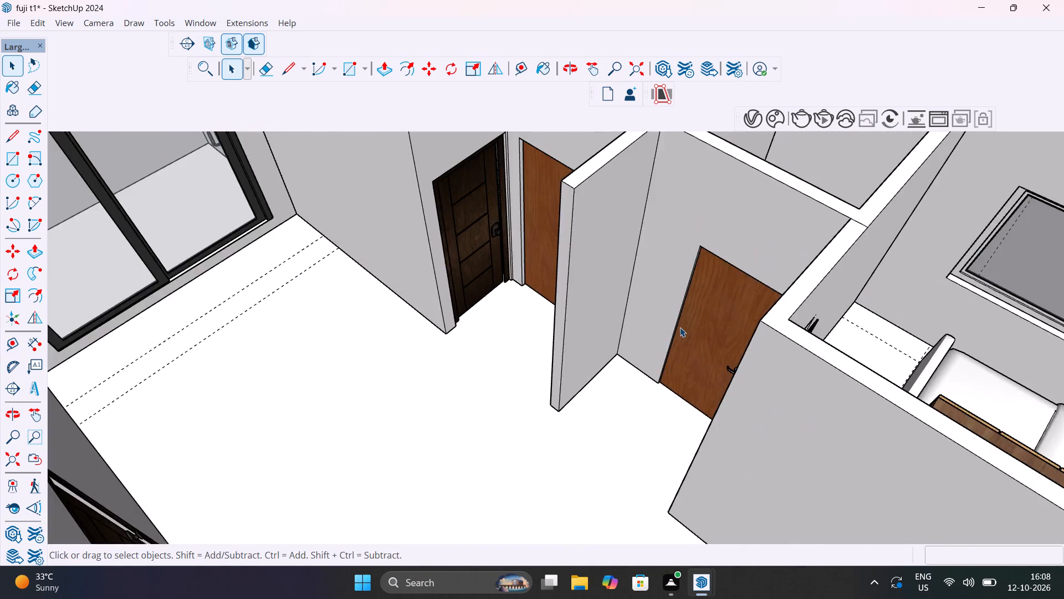
{"action": "scroll", "coordinate": [680, 327], "scroll_direction": "down", "scroll_amount": 8}
{"action": "middle_click_drag", "start_coordinate": [660, 385], "coordinate": [664, 354], "text": "shift"}
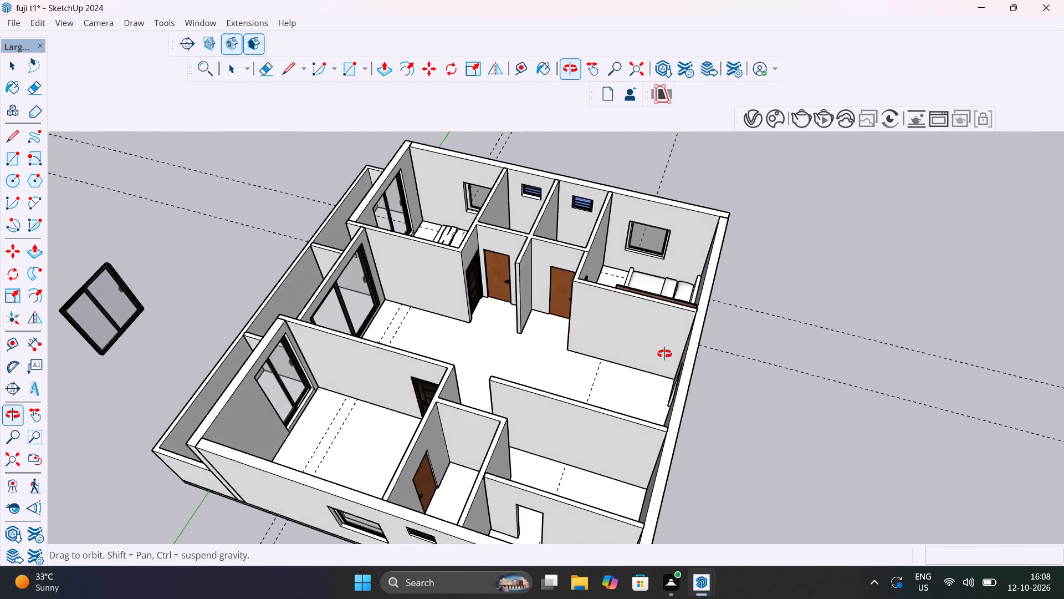
{"action": "middle_click_drag", "start_coordinate": [664, 354], "coordinate": [687, 338], "text": "shift"}
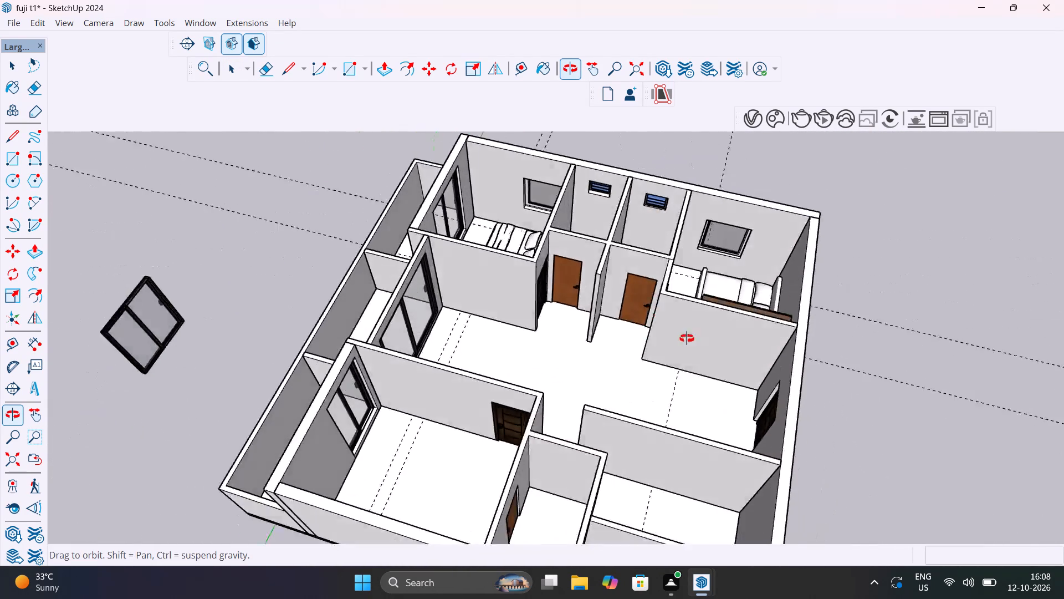
{"action": "middle_click_drag", "start_coordinate": [687, 338], "coordinate": [299, 378], "text": "shift"}
{"action": "scroll", "coordinate": [339, 210], "scroll_direction": "up", "scroll_amount": 4}
{"action": "middle_click_drag", "start_coordinate": [444, 237], "coordinate": [368, 232]}
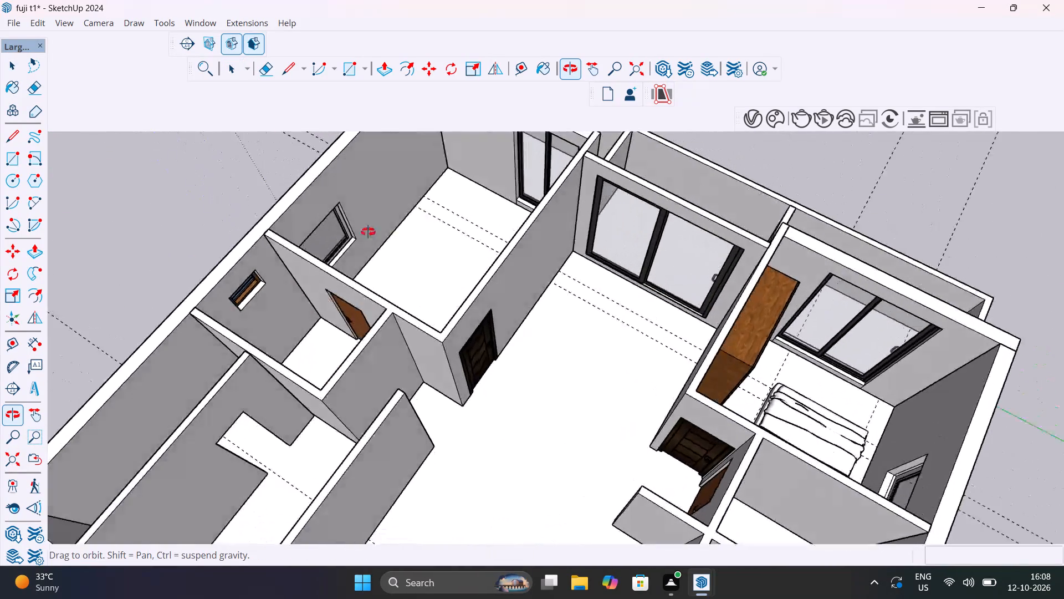
{"action": "middle_click_drag", "start_coordinate": [368, 232], "coordinate": [619, 226]}
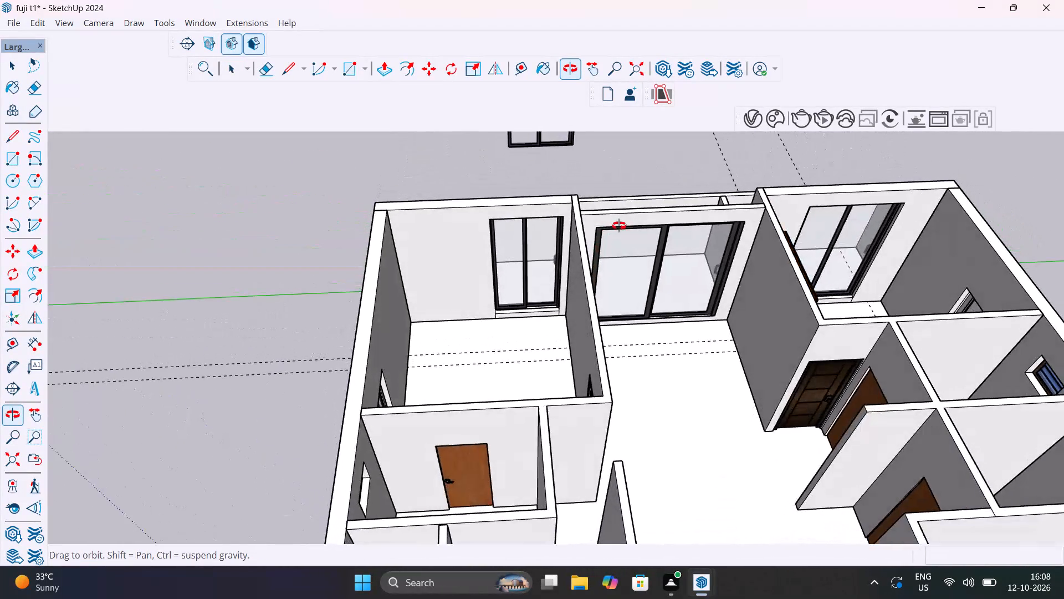
{"action": "middle_click_drag", "start_coordinate": [619, 226], "coordinate": [619, 225]}
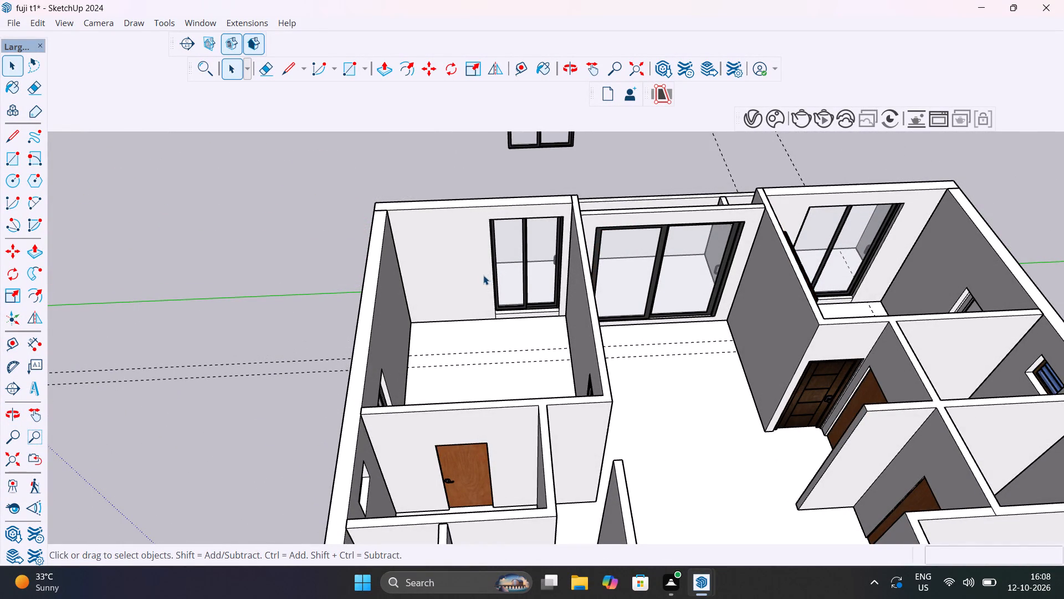
{"action": "middle_click_drag", "start_coordinate": [493, 342], "coordinate": [657, 355]}
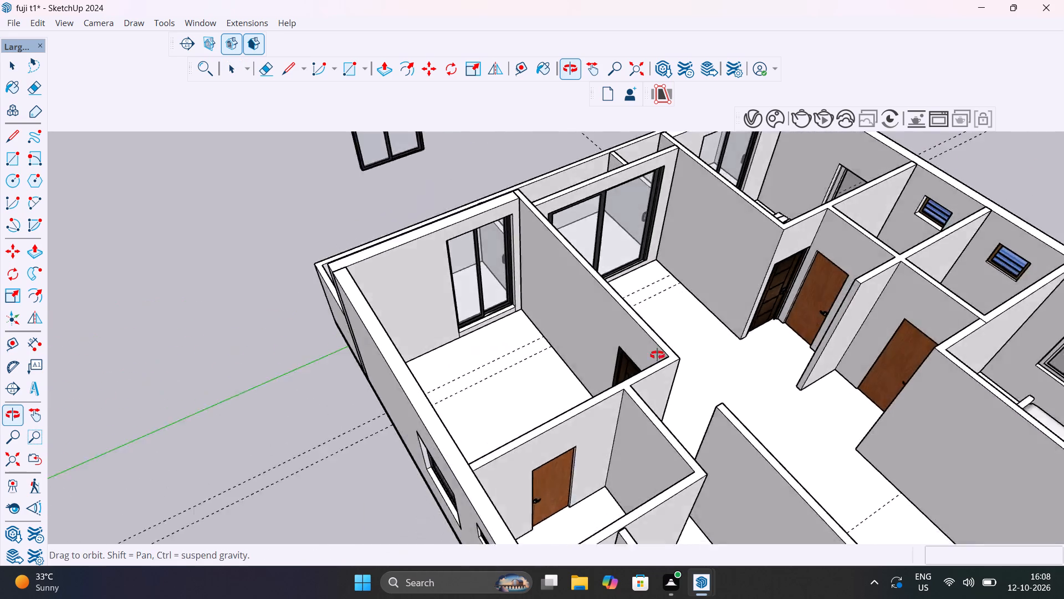
Examine the empty bedroom's side window, doors, floor and sliding window from several angles.
{"action": "middle_click_drag", "start_coordinate": [657, 355], "coordinate": [367, 442]}
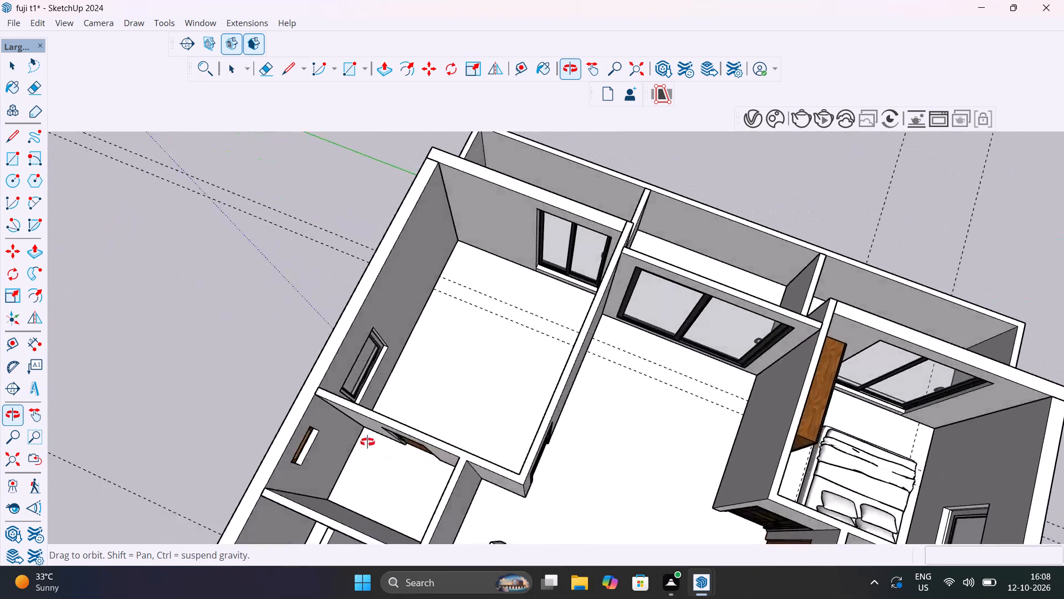
{"action": "middle_click_drag", "start_coordinate": [367, 442], "coordinate": [216, 370]}
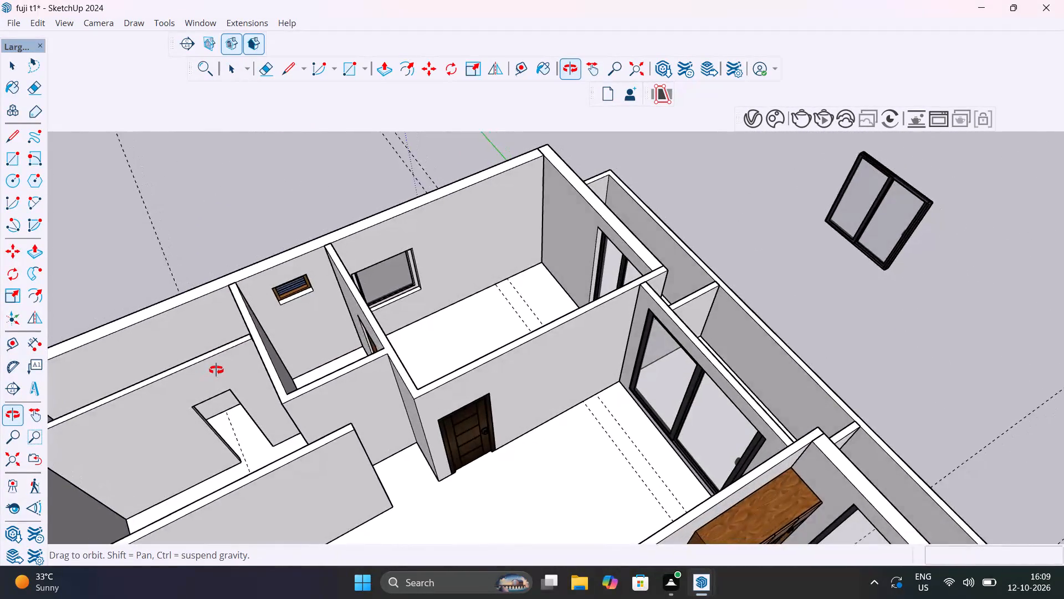
{"action": "middle_click_drag", "start_coordinate": [216, 370], "coordinate": [196, 356]}
{"action": "scroll", "coordinate": [403, 276], "scroll_direction": "up", "scroll_amount": 10}
{"action": "middle_click_drag", "start_coordinate": [414, 282], "coordinate": [370, 253]}
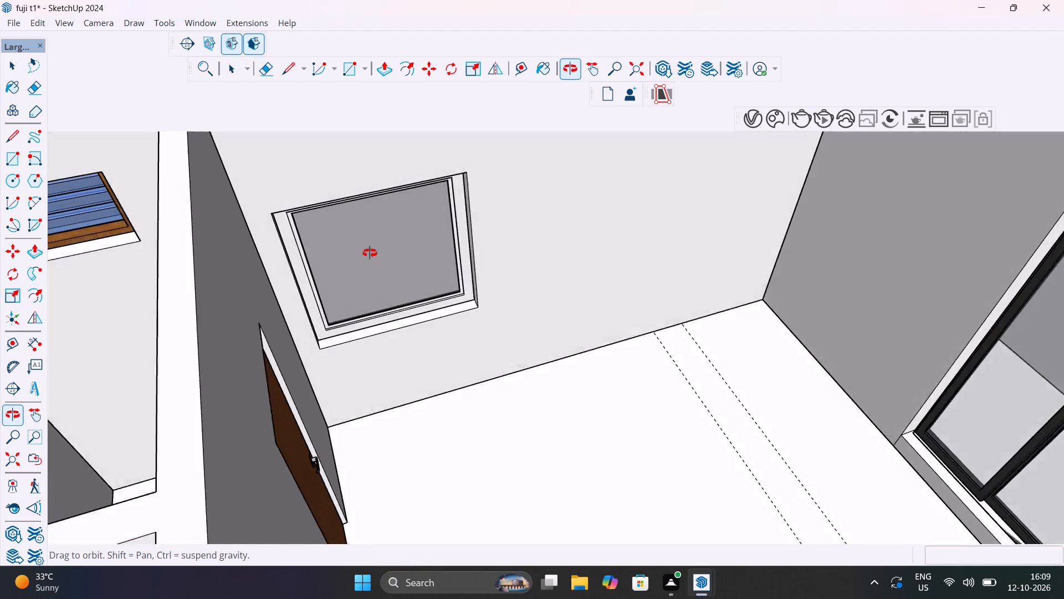
{"action": "middle_click_drag", "start_coordinate": [370, 253], "coordinate": [402, 248]}
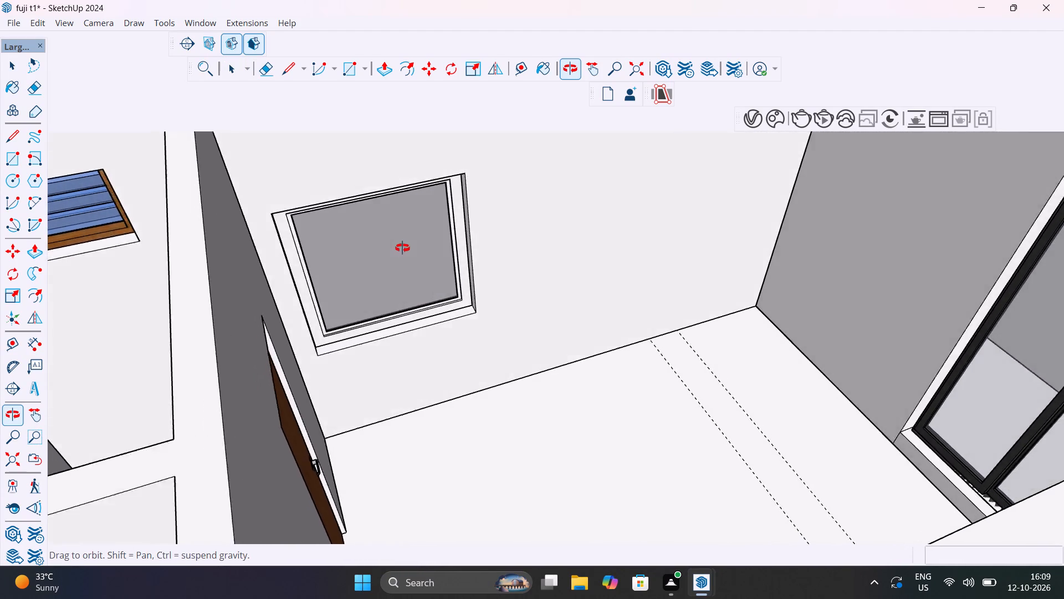
{"action": "middle_click_drag", "start_coordinate": [402, 248], "coordinate": [650, 275]}
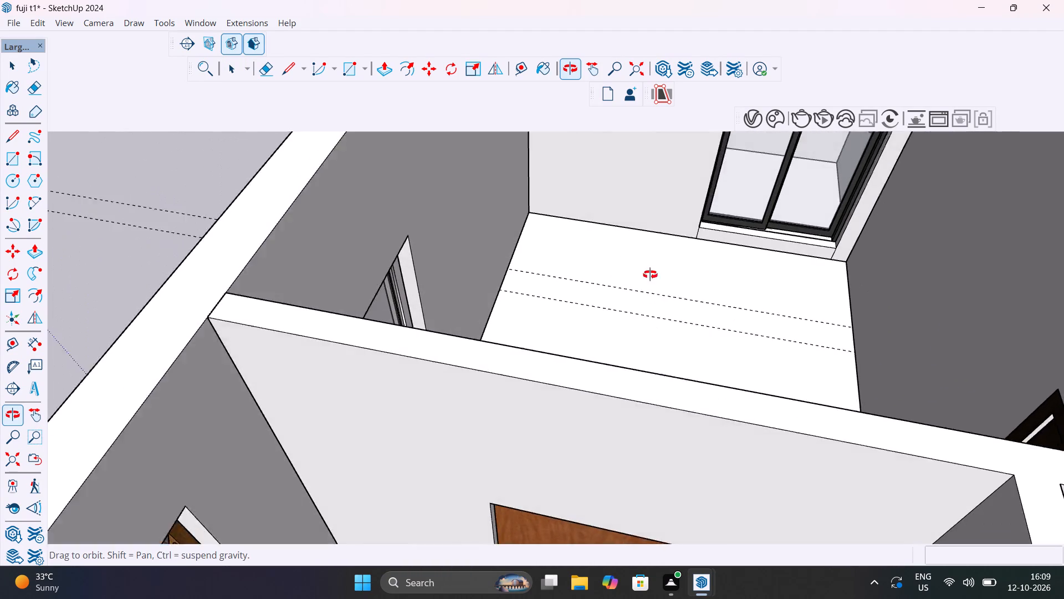
{"action": "middle_click_drag", "start_coordinate": [650, 275], "coordinate": [660, 275]}
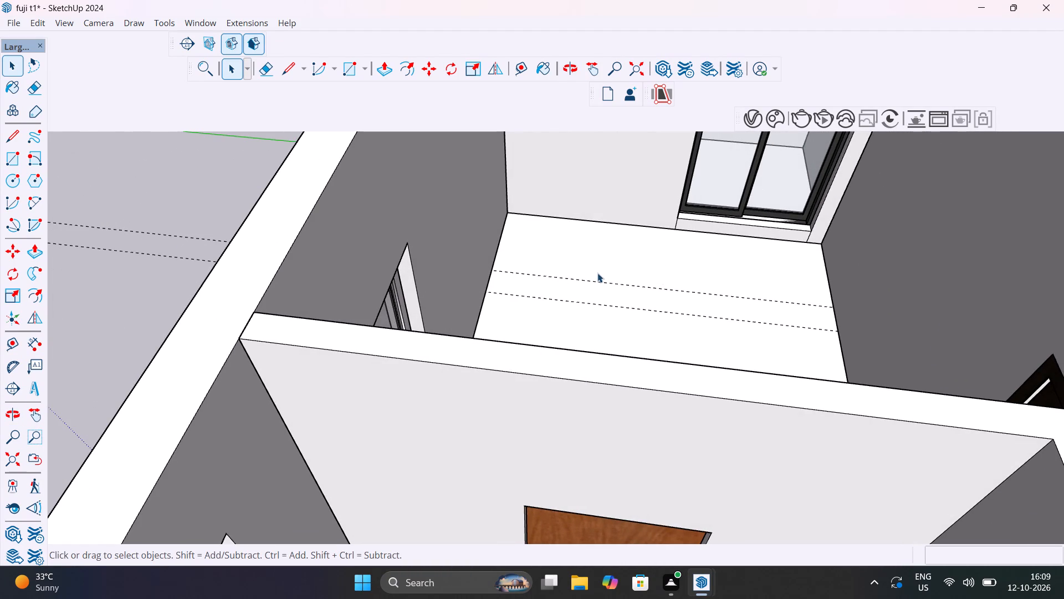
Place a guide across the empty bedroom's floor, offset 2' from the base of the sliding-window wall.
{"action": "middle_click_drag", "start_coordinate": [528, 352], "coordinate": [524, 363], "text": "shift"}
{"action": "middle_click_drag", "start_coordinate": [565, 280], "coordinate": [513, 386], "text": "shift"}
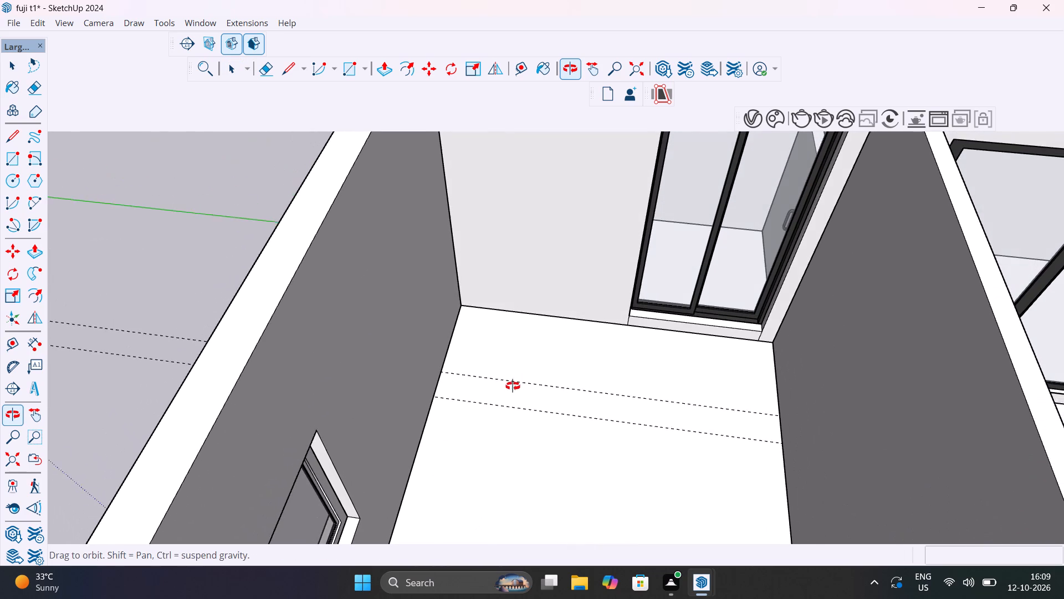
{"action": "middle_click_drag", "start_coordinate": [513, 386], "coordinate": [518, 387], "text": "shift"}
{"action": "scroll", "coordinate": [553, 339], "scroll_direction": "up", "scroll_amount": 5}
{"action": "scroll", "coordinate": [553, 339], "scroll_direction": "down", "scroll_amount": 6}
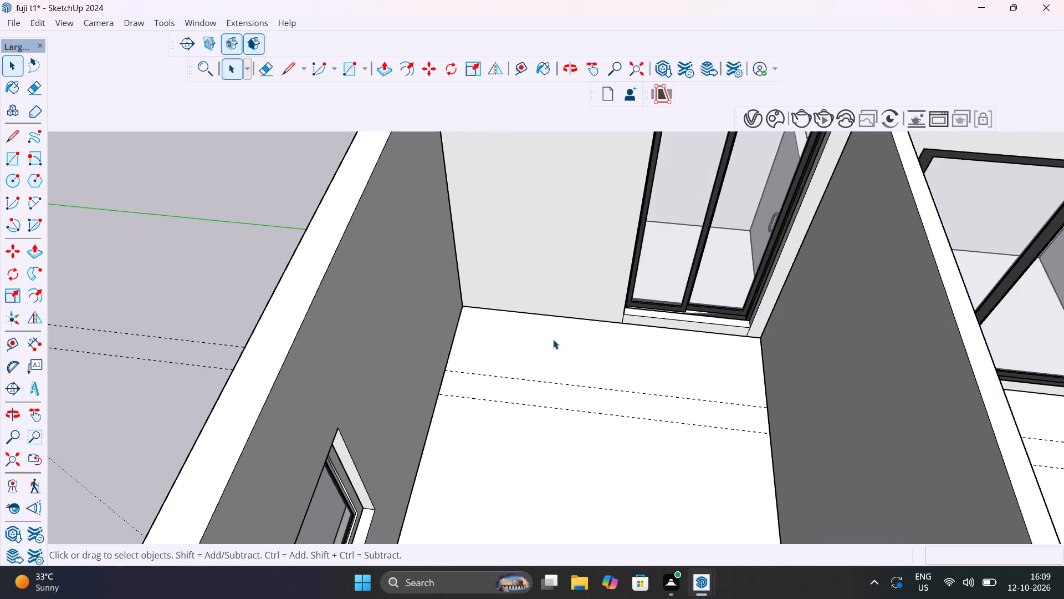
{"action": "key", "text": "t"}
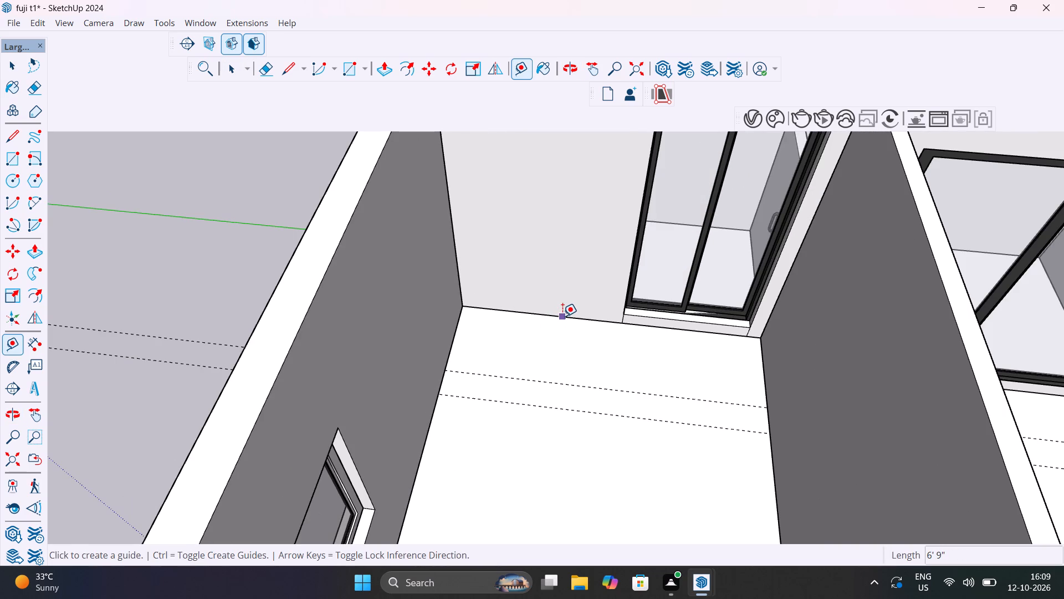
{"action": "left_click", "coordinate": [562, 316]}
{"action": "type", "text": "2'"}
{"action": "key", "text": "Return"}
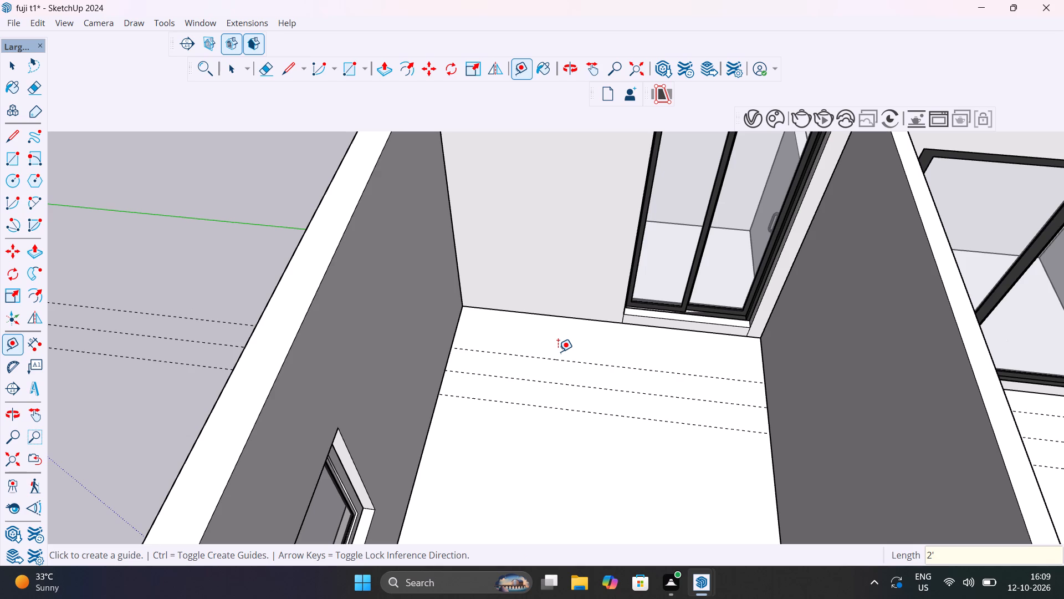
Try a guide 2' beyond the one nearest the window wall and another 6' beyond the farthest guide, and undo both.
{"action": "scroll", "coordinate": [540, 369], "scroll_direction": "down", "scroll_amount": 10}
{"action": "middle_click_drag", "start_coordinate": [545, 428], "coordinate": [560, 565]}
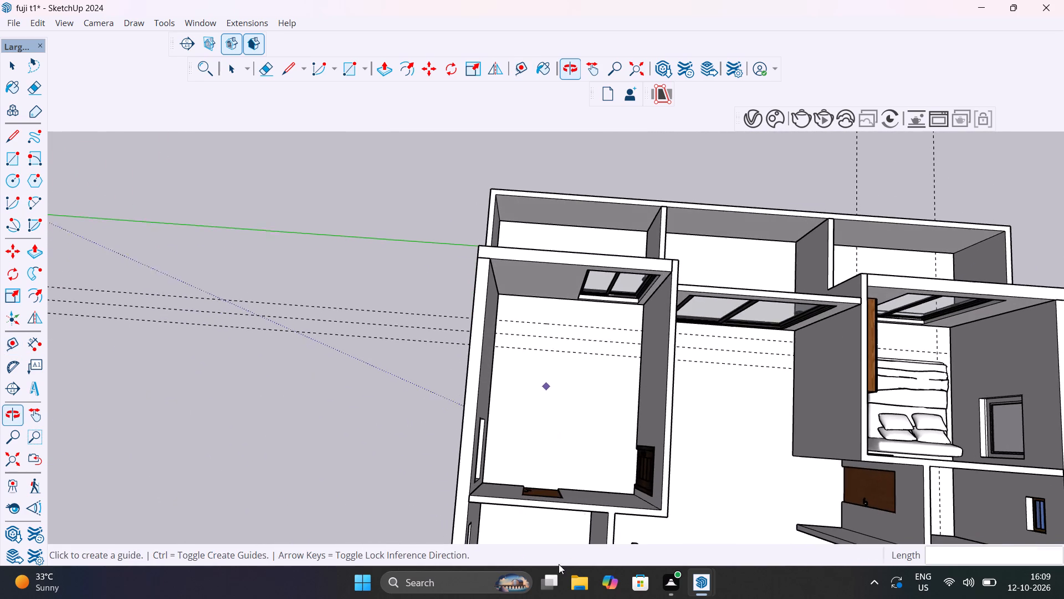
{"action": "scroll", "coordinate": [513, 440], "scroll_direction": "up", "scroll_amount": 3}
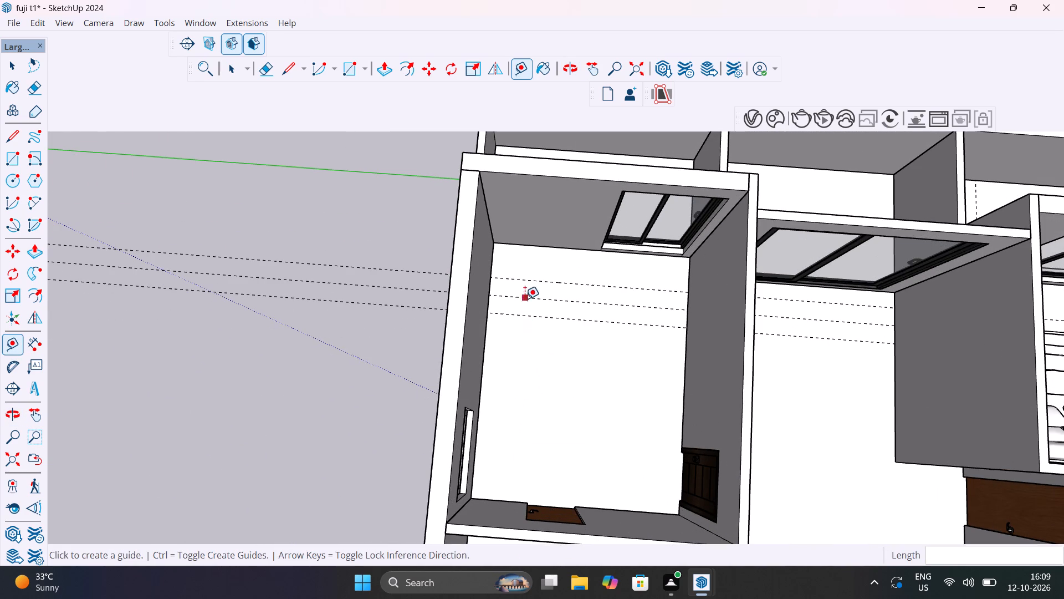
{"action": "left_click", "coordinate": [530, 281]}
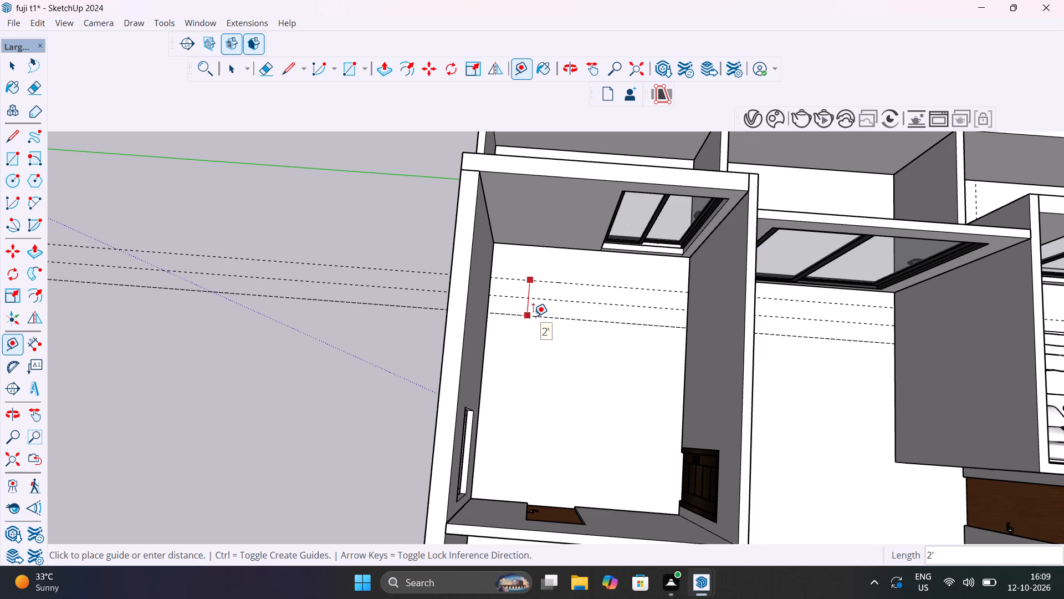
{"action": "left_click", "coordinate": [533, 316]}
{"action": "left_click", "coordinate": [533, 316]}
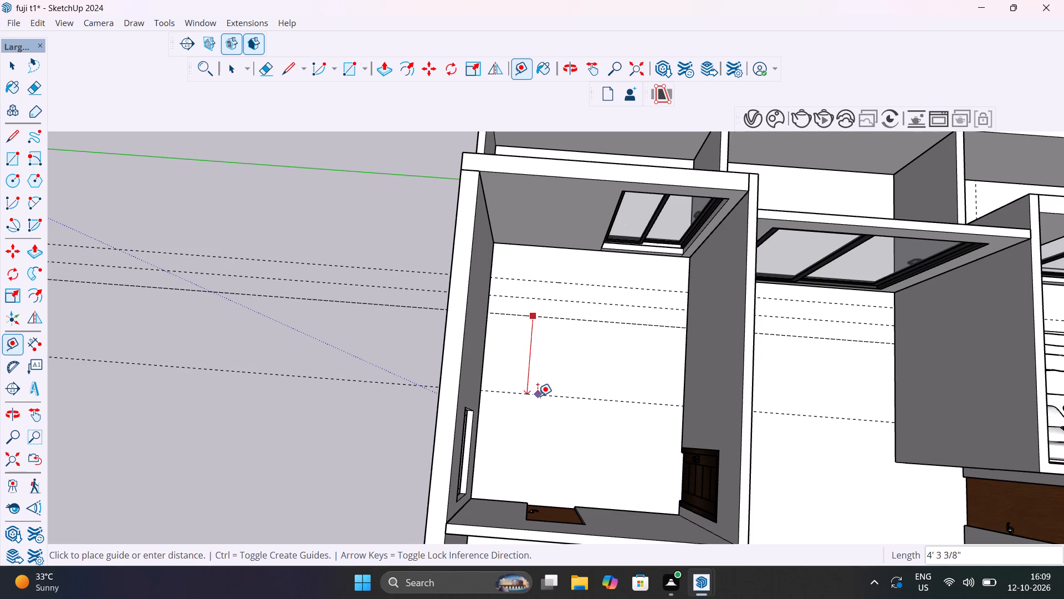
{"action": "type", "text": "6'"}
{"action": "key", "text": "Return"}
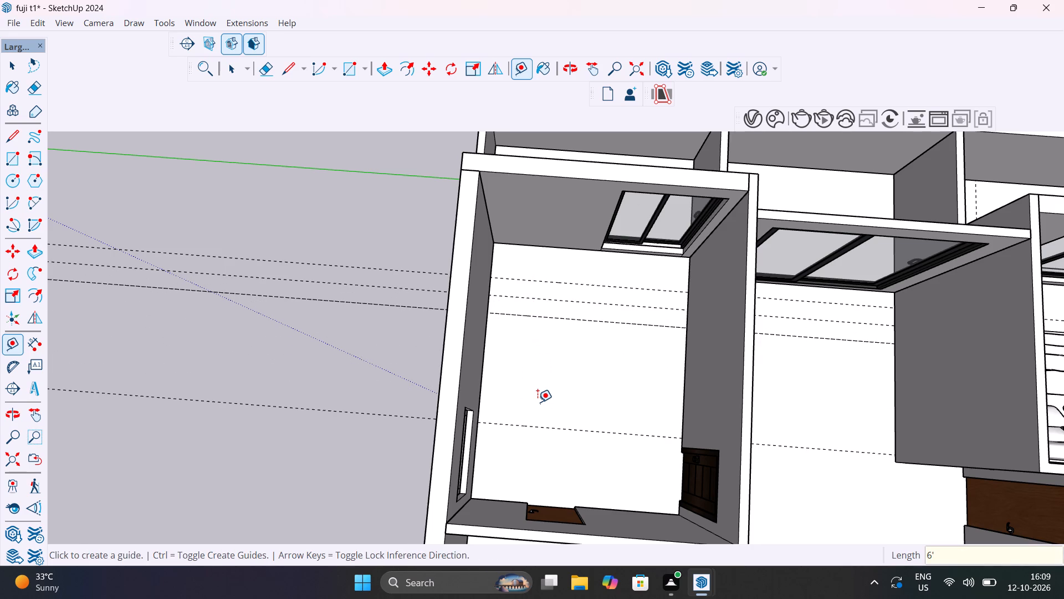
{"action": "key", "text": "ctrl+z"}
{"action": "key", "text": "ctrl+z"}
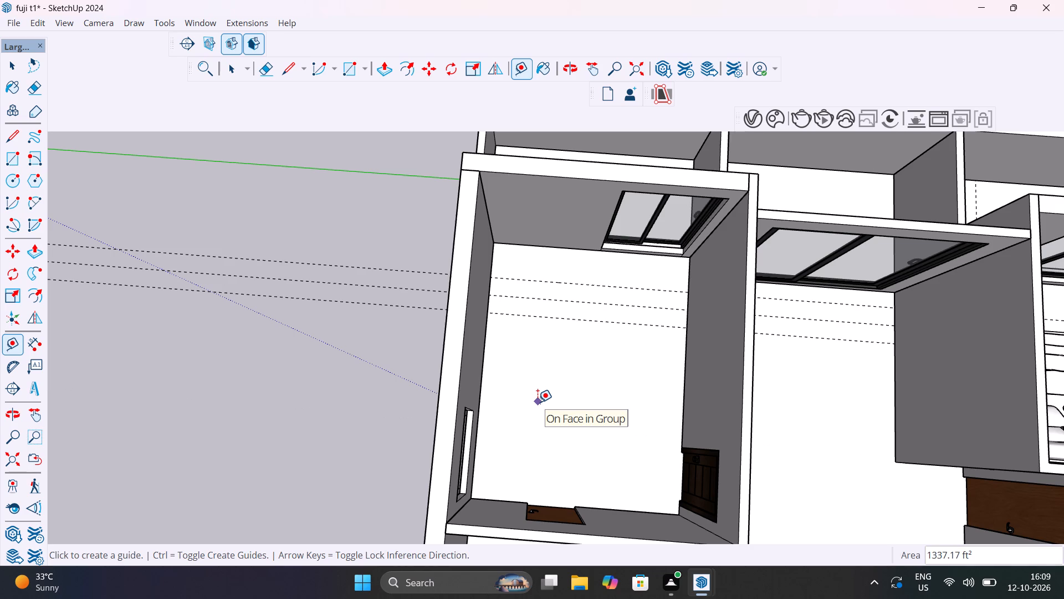
Delete all guides in the model.
{"action": "scroll", "coordinate": [544, 398], "scroll_direction": "down", "scroll_amount": 6}
{"action": "key", "text": "space"}
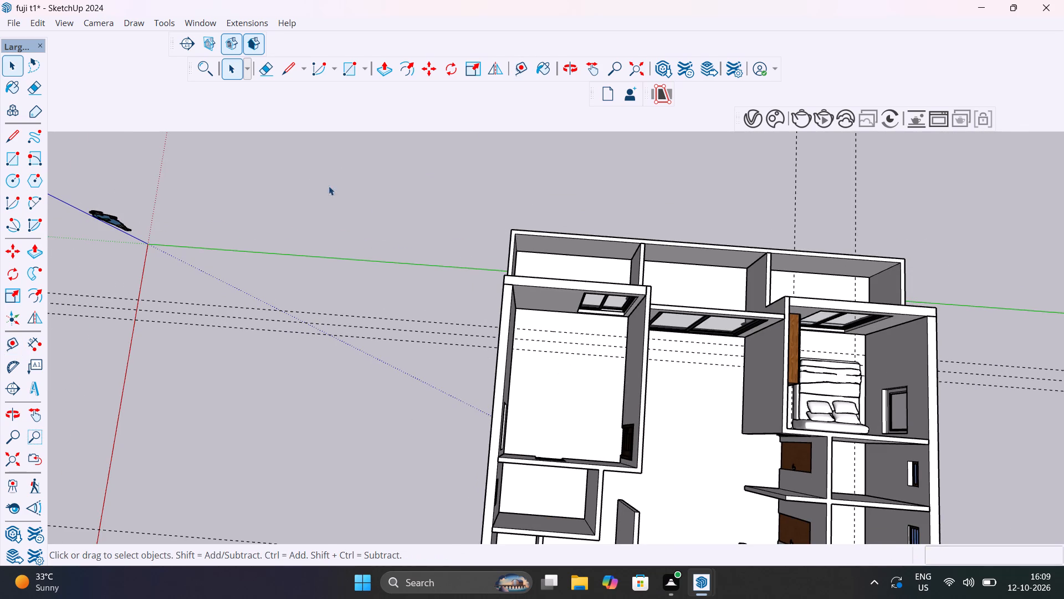
{"action": "left_click", "coordinate": [40, 24]}
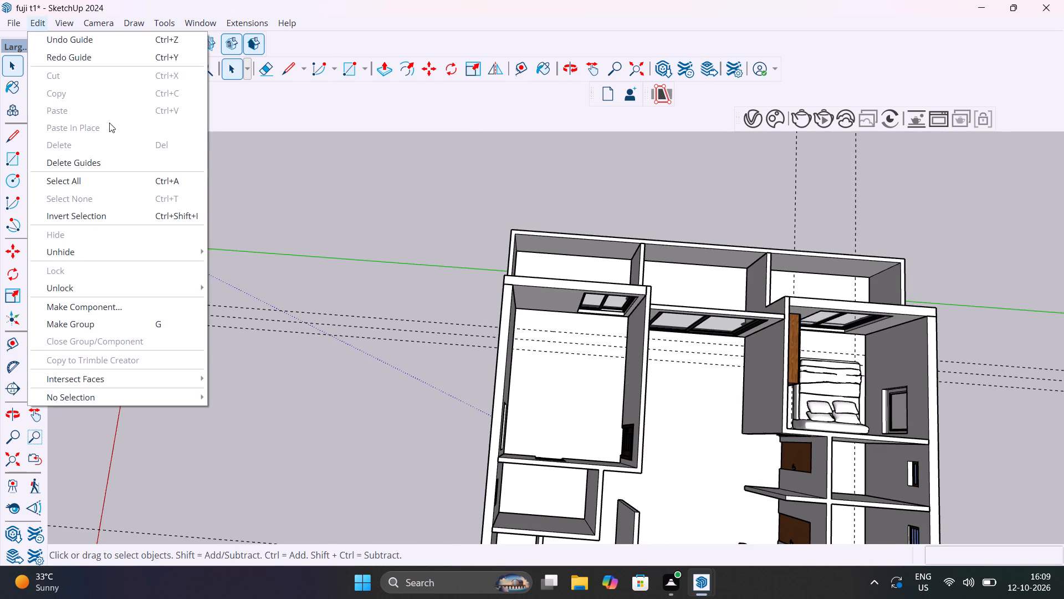
{"action": "left_click", "coordinate": [125, 167]}
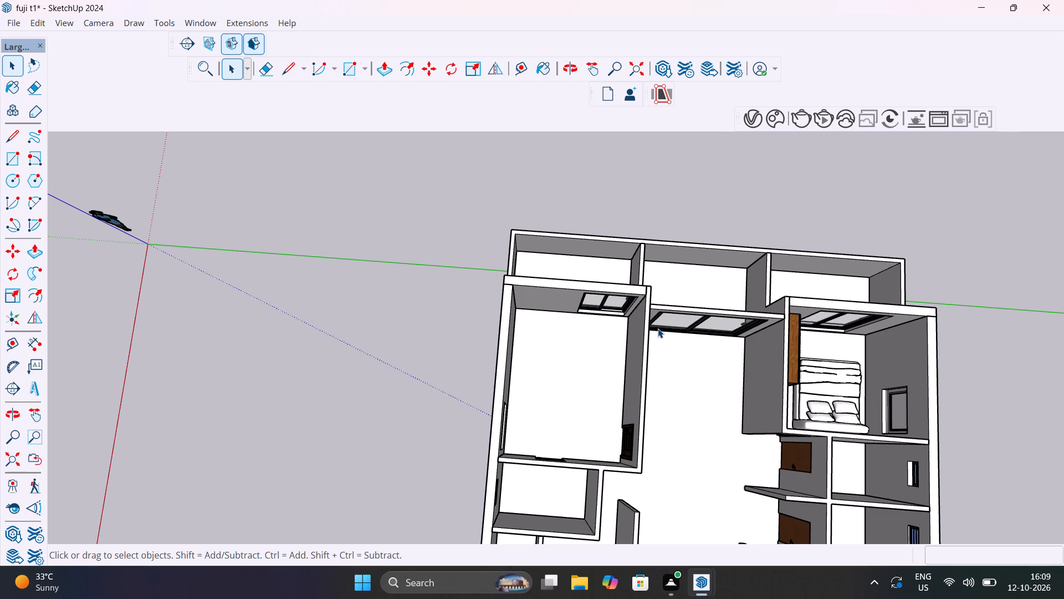
Place a guide on the empty bedroom's floor, offset 2' from the base of the sliding-window wall.
{"action": "scroll", "coordinate": [566, 335], "scroll_direction": "up", "scroll_amount": 4}
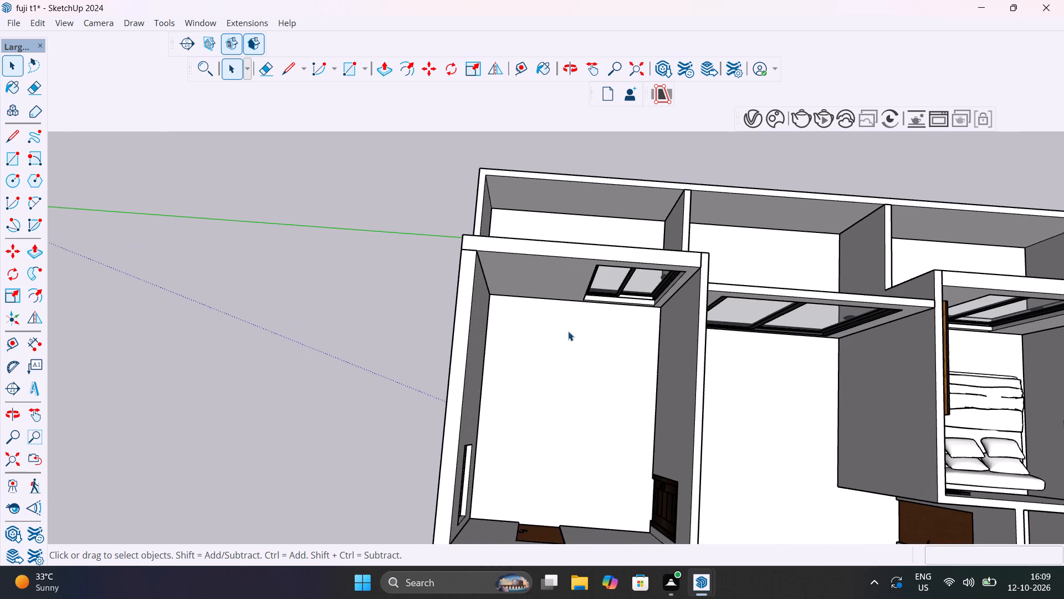
{"action": "middle_click_drag", "start_coordinate": [699, 415], "coordinate": [715, 273]}
{"action": "scroll", "coordinate": [558, 352], "scroll_direction": "up", "scroll_amount": 4}
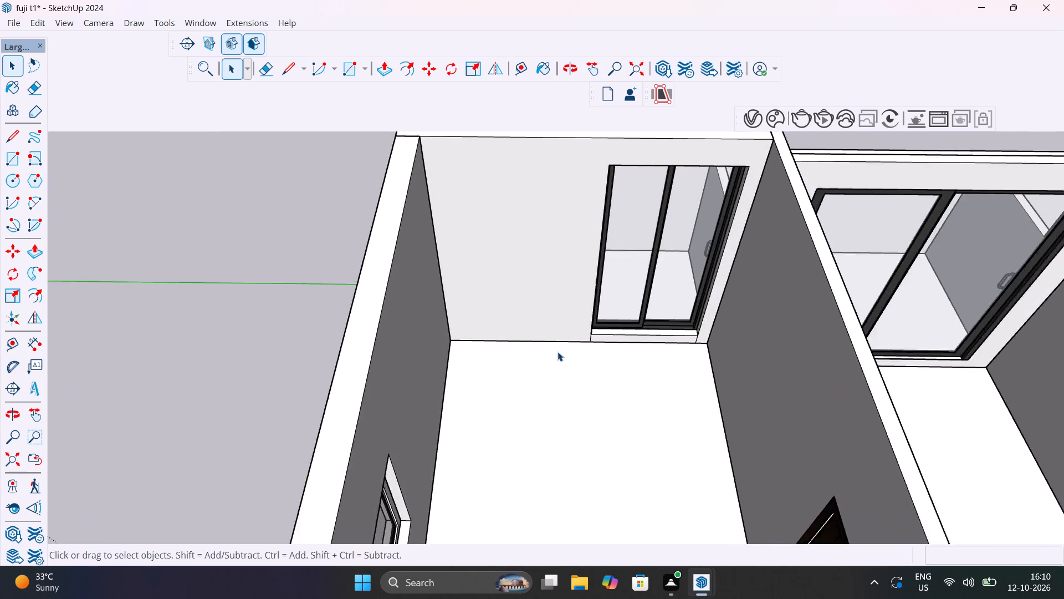
{"action": "scroll", "coordinate": [557, 352], "scroll_direction": "up", "scroll_amount": 3}
{"action": "key", "text": "t"}
{"action": "left_click", "coordinate": [557, 340]}
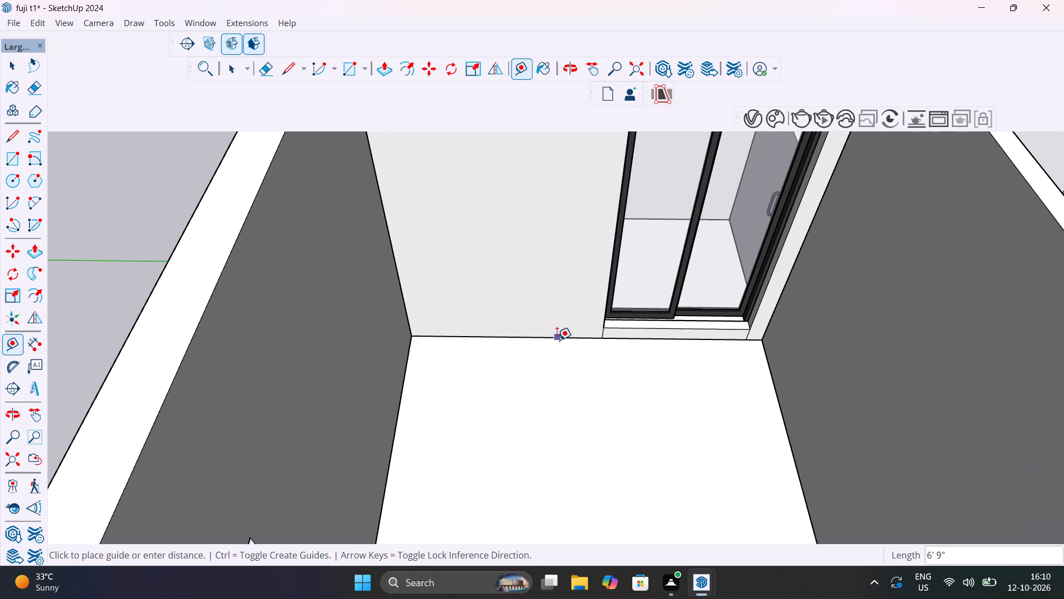
{"action": "type", "text": "2'"}
{"action": "key", "text": "Return"}
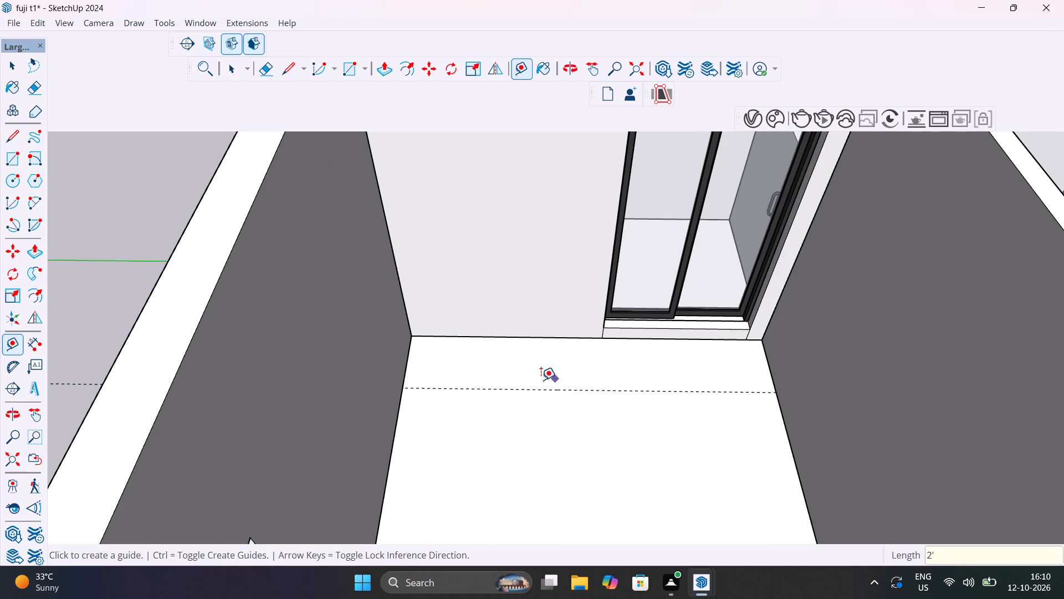
Place a guide on the empty bedroom's floor, offset 6' from the base of the outer side wall.
{"action": "left_click", "coordinate": [405, 371]}
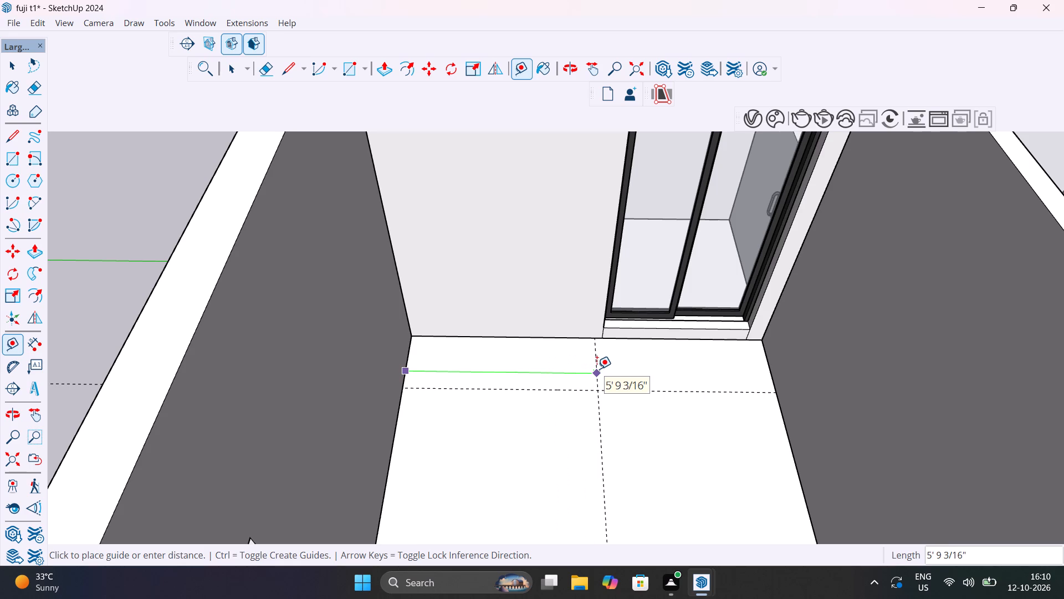
{"action": "type", "text": "6'"}
{"action": "key", "text": "Return"}
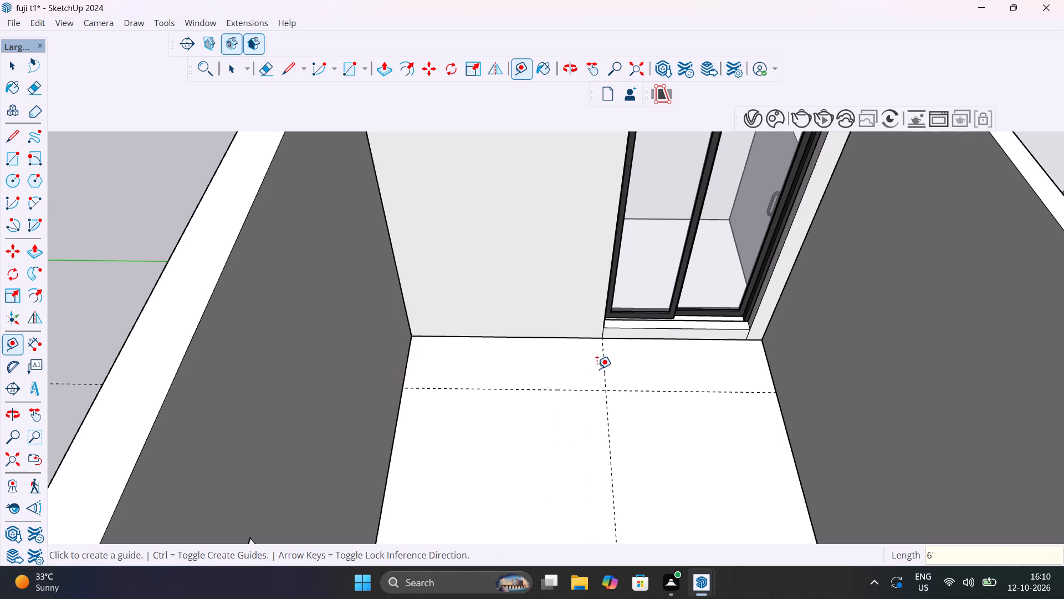
Examine the crossing floor guides in the empty bedroom against its sliding window, side window and dark door.
{"action": "scroll", "coordinate": [597, 369], "scroll_direction": "down", "scroll_amount": 6}
{"action": "middle_click_drag", "start_coordinate": [600, 367], "coordinate": [457, 328]}
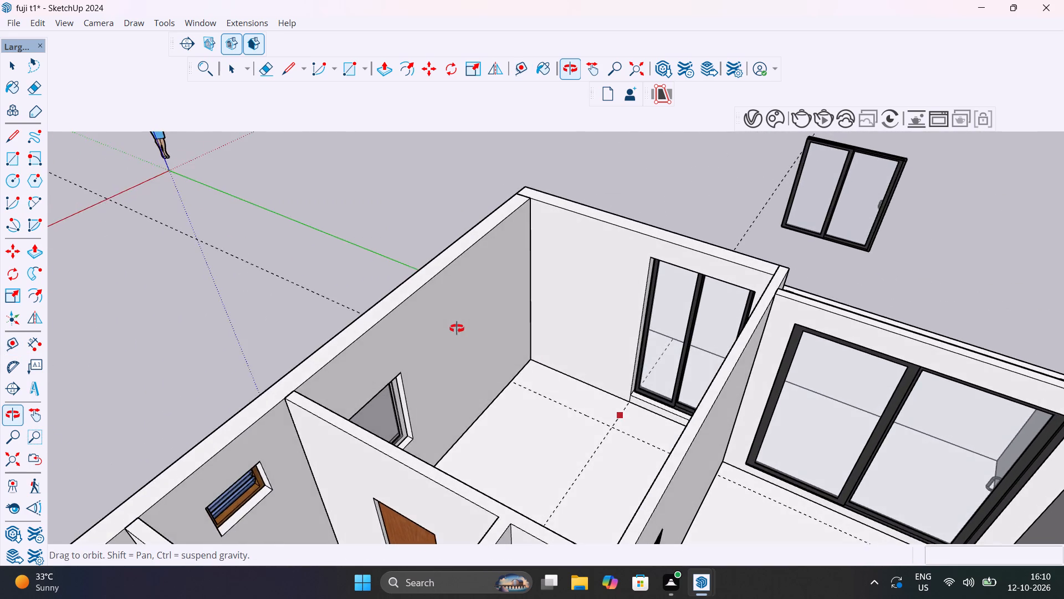
{"action": "middle_click_drag", "start_coordinate": [457, 328], "coordinate": [519, 332]}
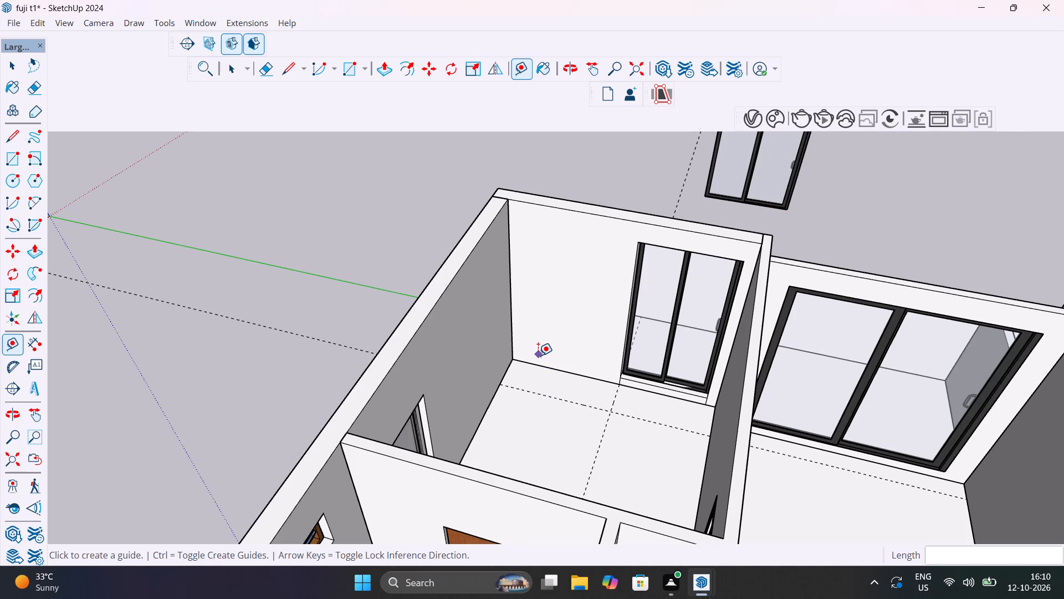
{"action": "scroll", "coordinate": [592, 416], "scroll_direction": "down", "scroll_amount": 1}
{"action": "middle_click_drag", "start_coordinate": [604, 421], "coordinate": [765, 428]}
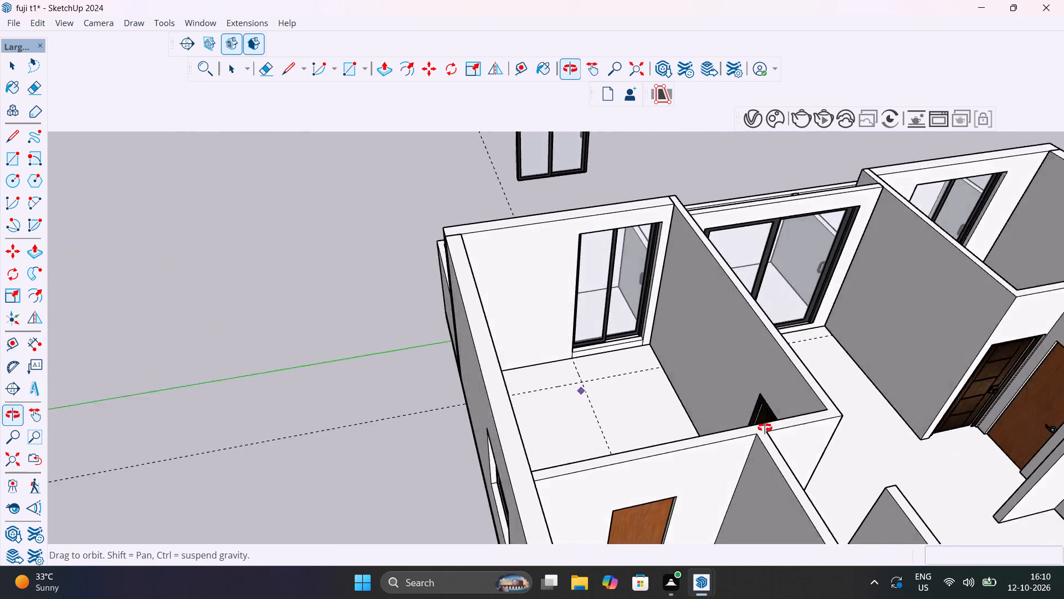
{"action": "middle_click_drag", "start_coordinate": [765, 428], "coordinate": [914, 445]}
{"action": "scroll", "coordinate": [663, 292], "scroll_direction": "up", "scroll_amount": 6}
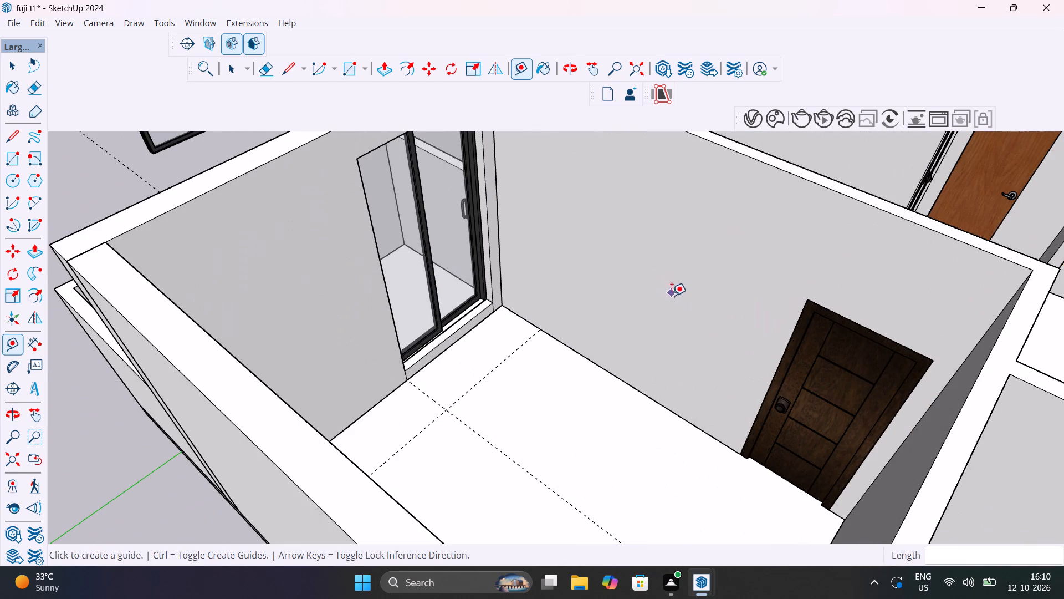
{"action": "middle_click_drag", "start_coordinate": [591, 420], "coordinate": [455, 416]}
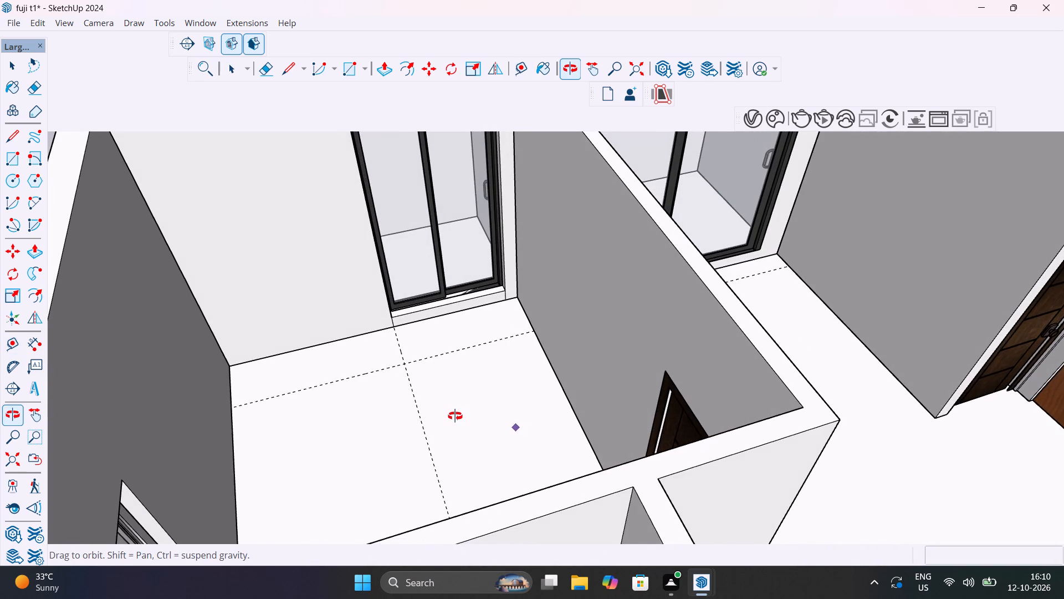
{"action": "middle_click_drag", "start_coordinate": [455, 416], "coordinate": [519, 395]}
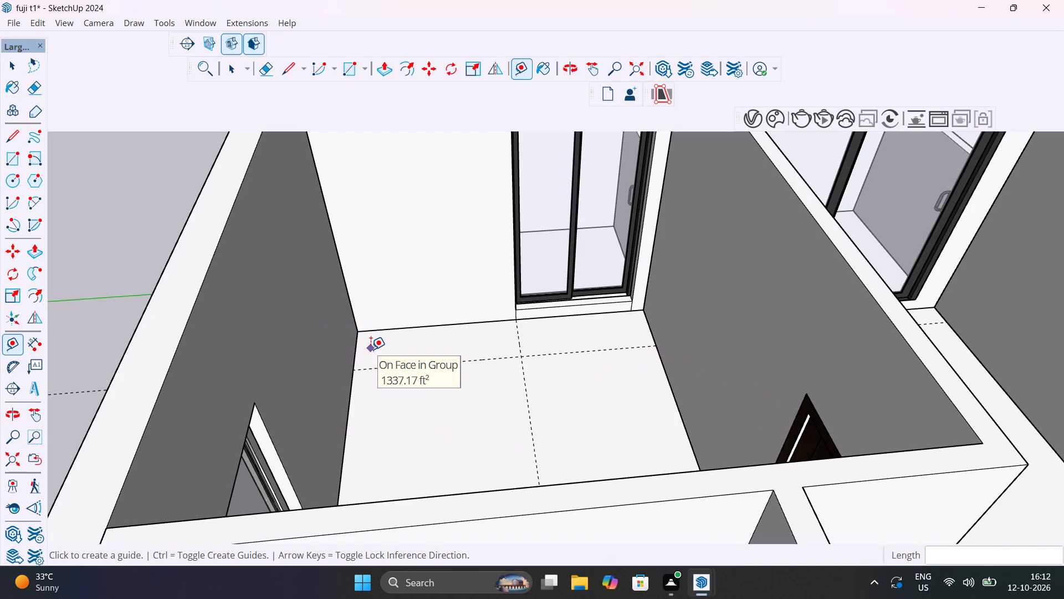
Examine the whole apartment from outside, relating the empty bedroom to the furnished rooms and the balcony side.
{"action": "scroll", "coordinate": [423, 379], "scroll_direction": "down", "scroll_amount": 11}
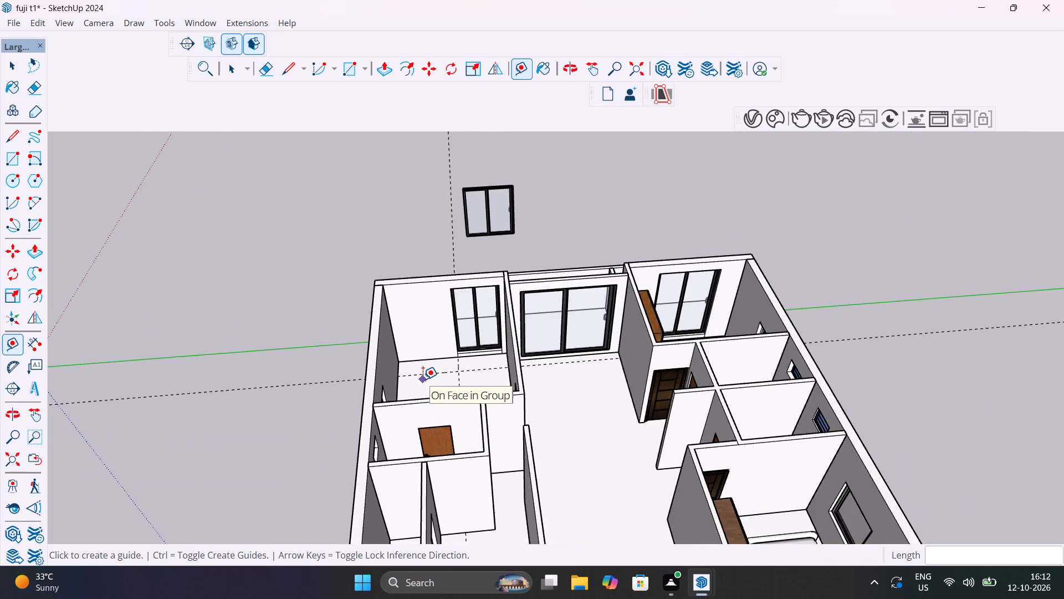
{"action": "scroll", "coordinate": [423, 379], "scroll_direction": "down", "scroll_amount": 5}
{"action": "middle_click_drag", "start_coordinate": [479, 481], "coordinate": [598, 370]}
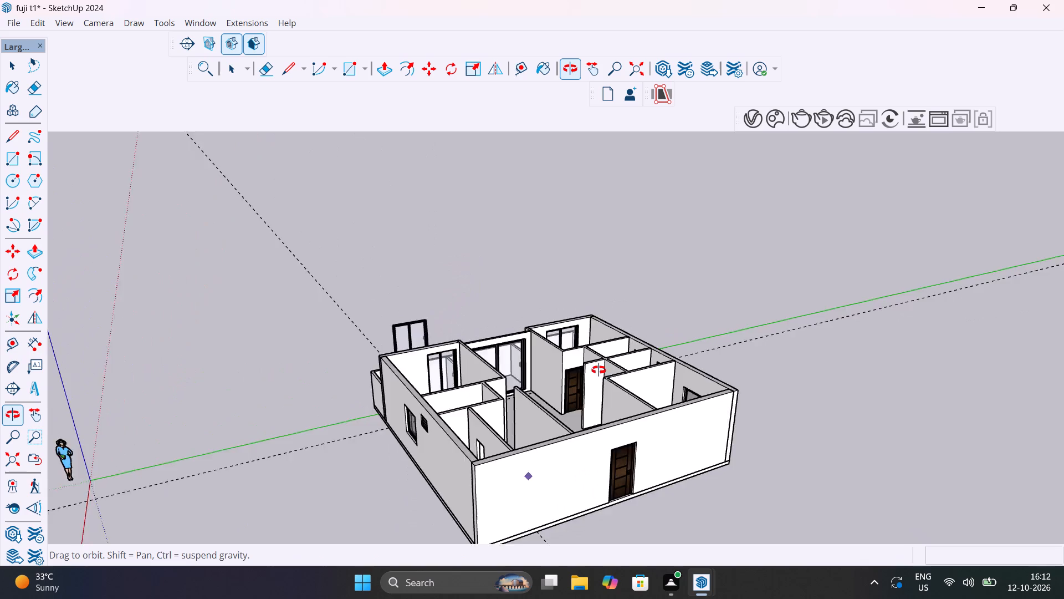
{"action": "middle_click_drag", "start_coordinate": [598, 370], "coordinate": [972, 418]}
{"action": "middle_click_drag", "start_coordinate": [632, 465], "coordinate": [784, 515]}
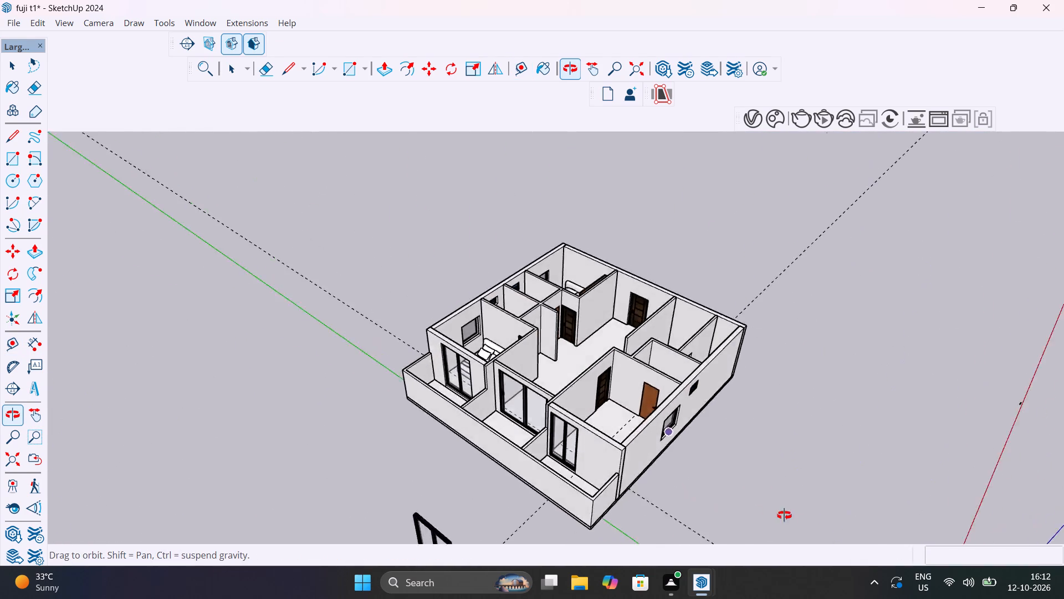
{"action": "middle_click_drag", "start_coordinate": [784, 515], "coordinate": [932, 530]}
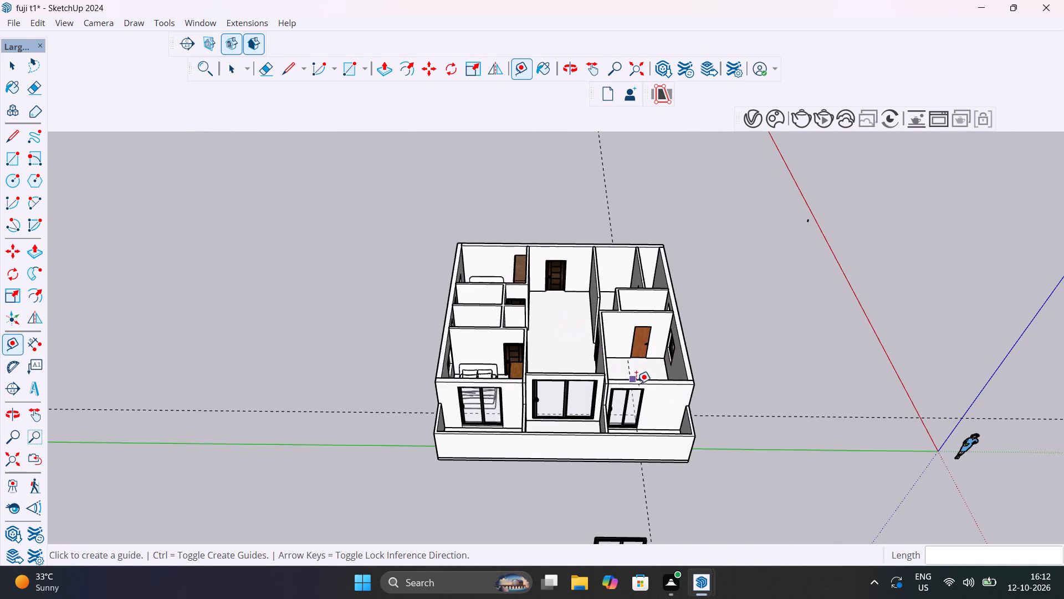
Draw a 2' by 6' rectangle on the empty bedroom's floor, from the wall corner to the crossing of the guides.
{"action": "middle_click_drag", "start_coordinate": [641, 394], "coordinate": [64, 427]}
{"action": "scroll", "coordinate": [387, 367], "scroll_direction": "up", "scroll_amount": 4}
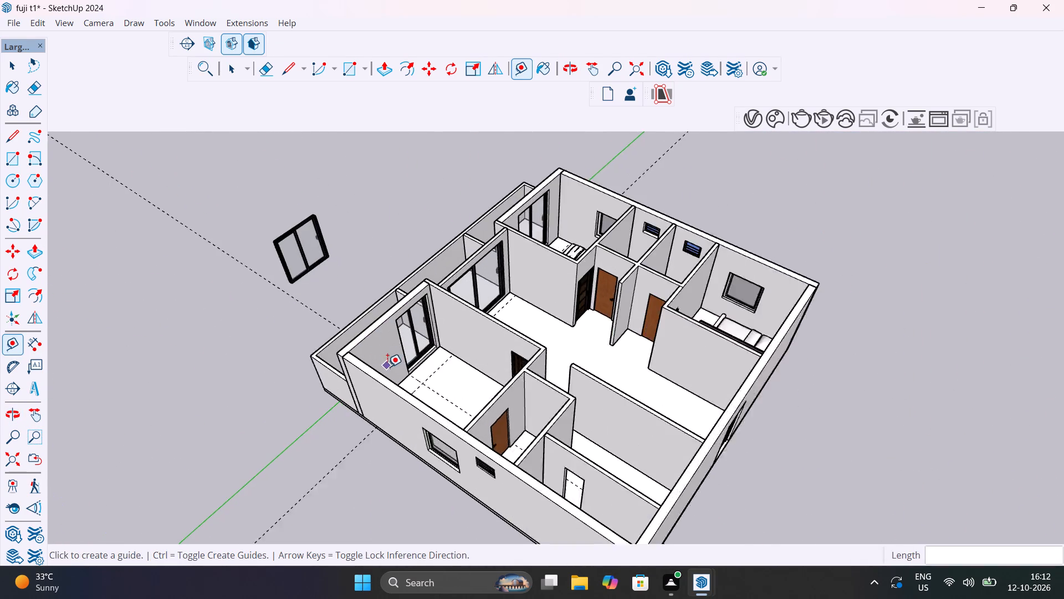
{"action": "scroll", "coordinate": [387, 367], "scroll_direction": "up", "scroll_amount": 2}
{"action": "middle_click_drag", "start_coordinate": [423, 379], "coordinate": [196, 389]}
{"action": "scroll", "coordinate": [411, 309], "scroll_direction": "up", "scroll_amount": 6}
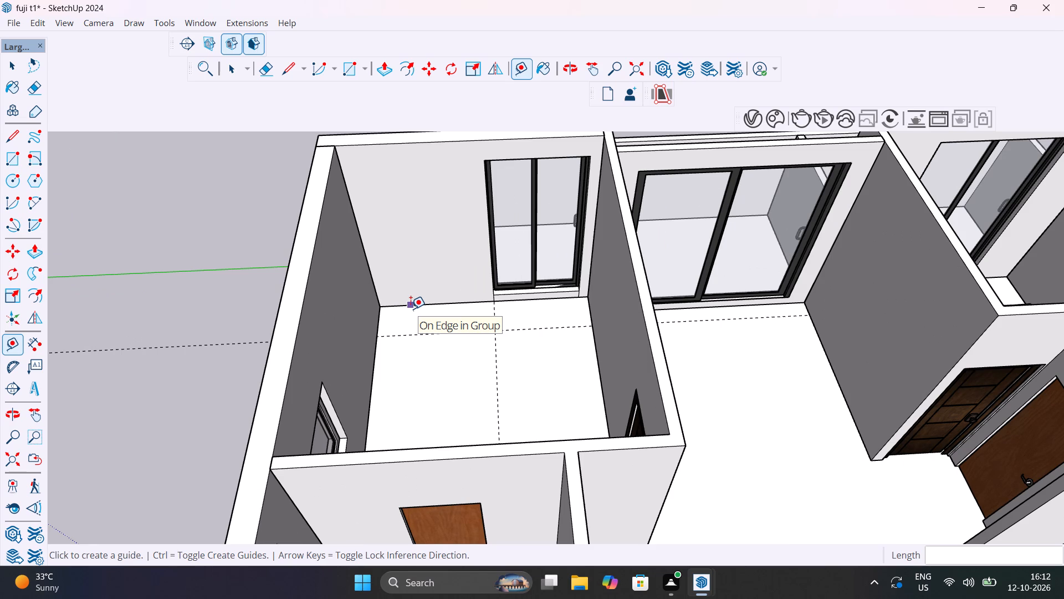
{"action": "scroll", "coordinate": [412, 357], "scroll_direction": "down", "scroll_amount": 6}
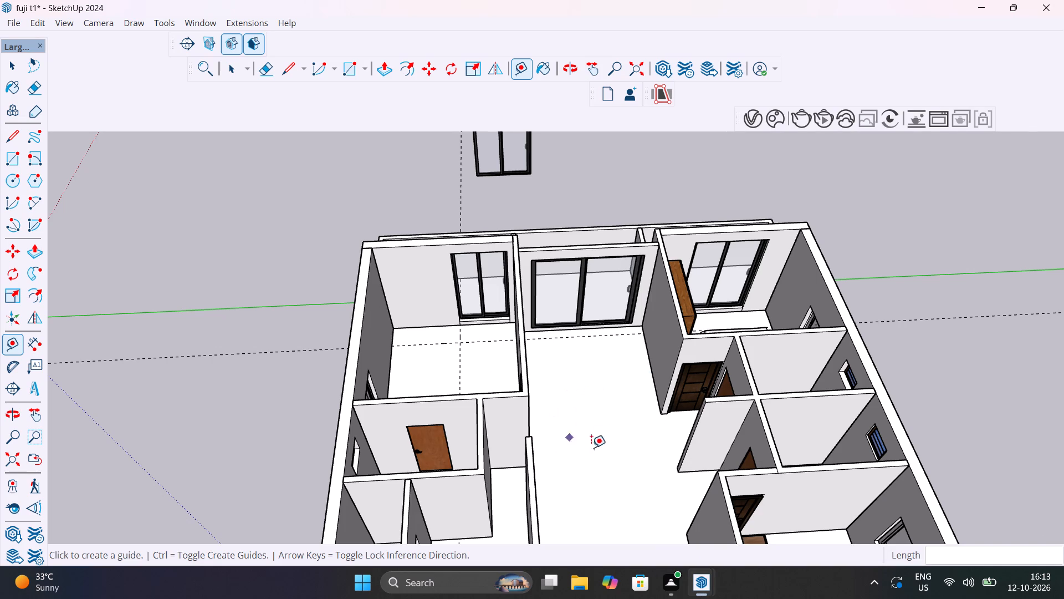
{"action": "scroll", "coordinate": [396, 332], "scroll_direction": "up", "scroll_amount": 9}
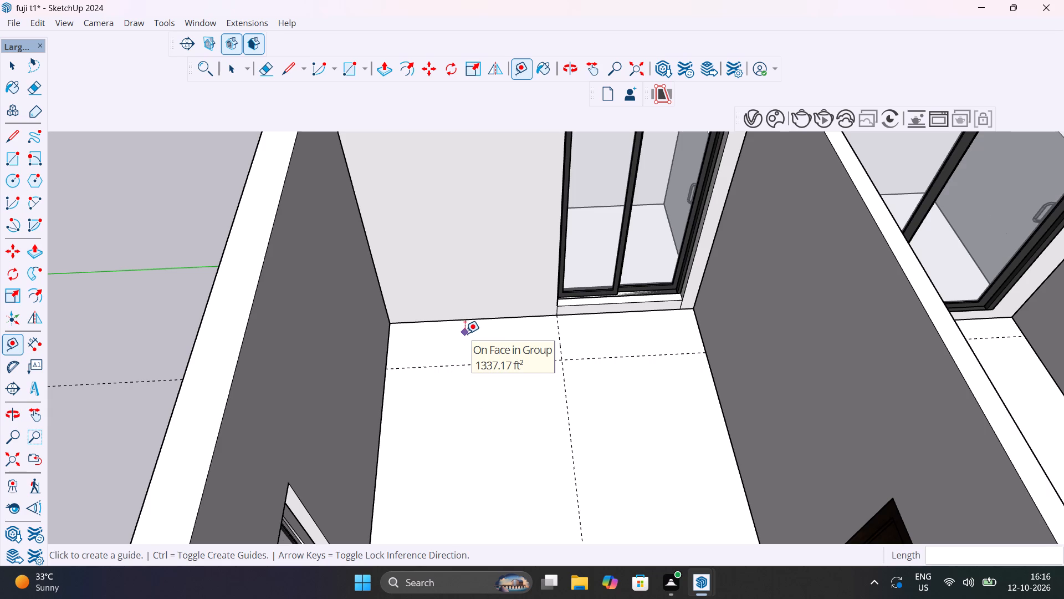
{"action": "key", "text": "r"}
{"action": "left_click", "coordinate": [391, 326]}
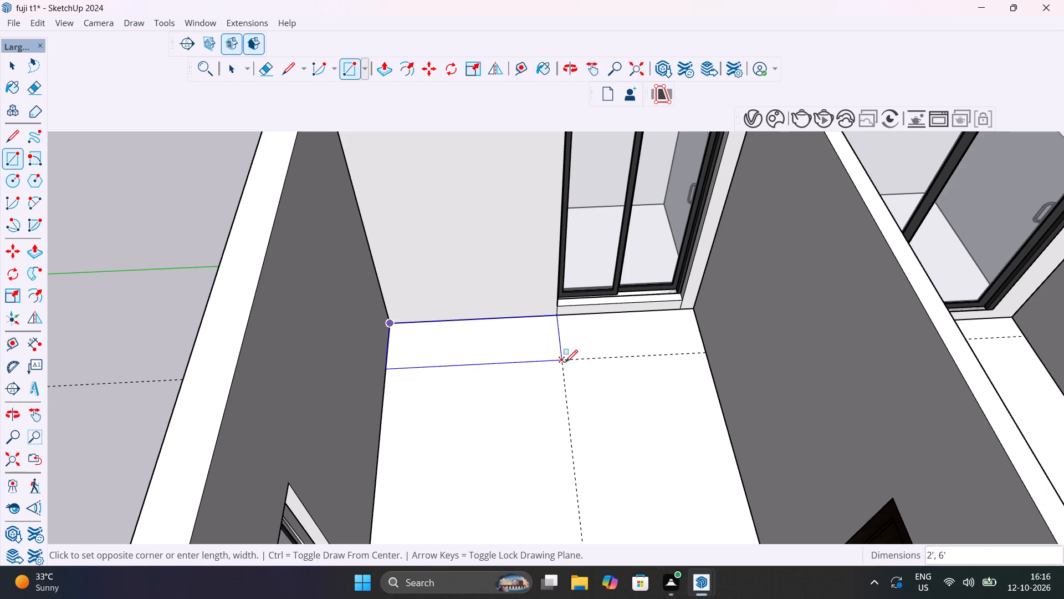
{"action": "left_click", "coordinate": [565, 364]}
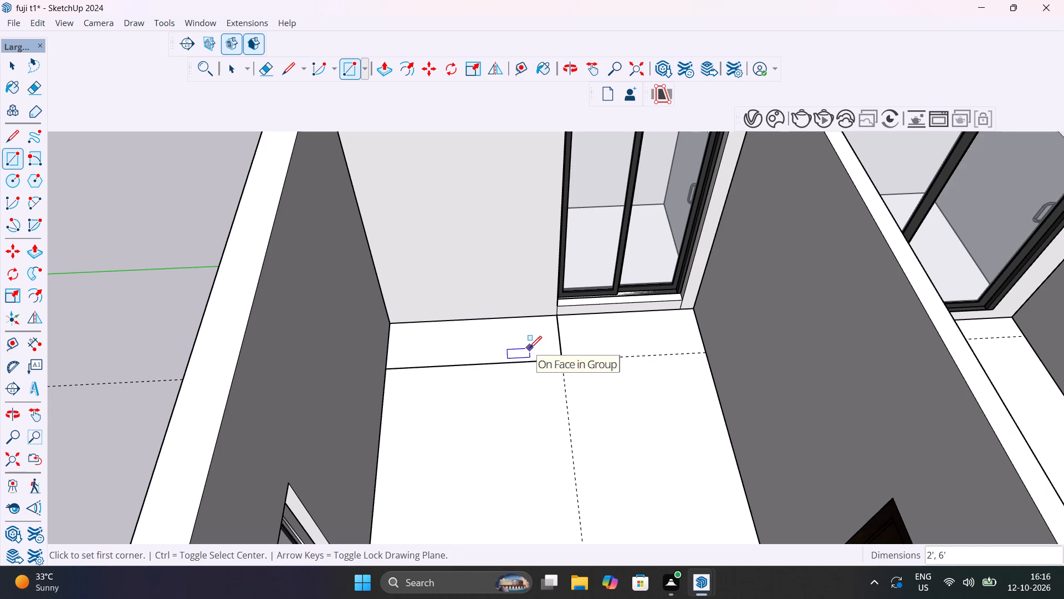
Push/Pull the floor rectangle up 8' to form a wardrobe block beside the sliding window.
{"action": "key", "text": "p"}
{"action": "left_click", "coordinate": [529, 337]}
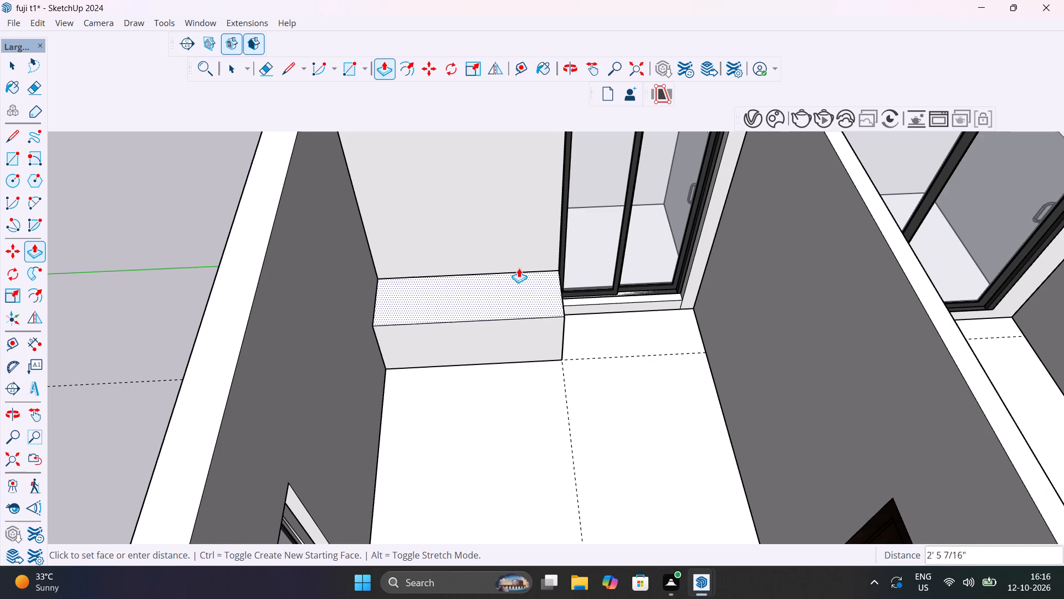
{"action": "scroll", "coordinate": [518, 234], "scroll_direction": "down", "scroll_amount": 6}
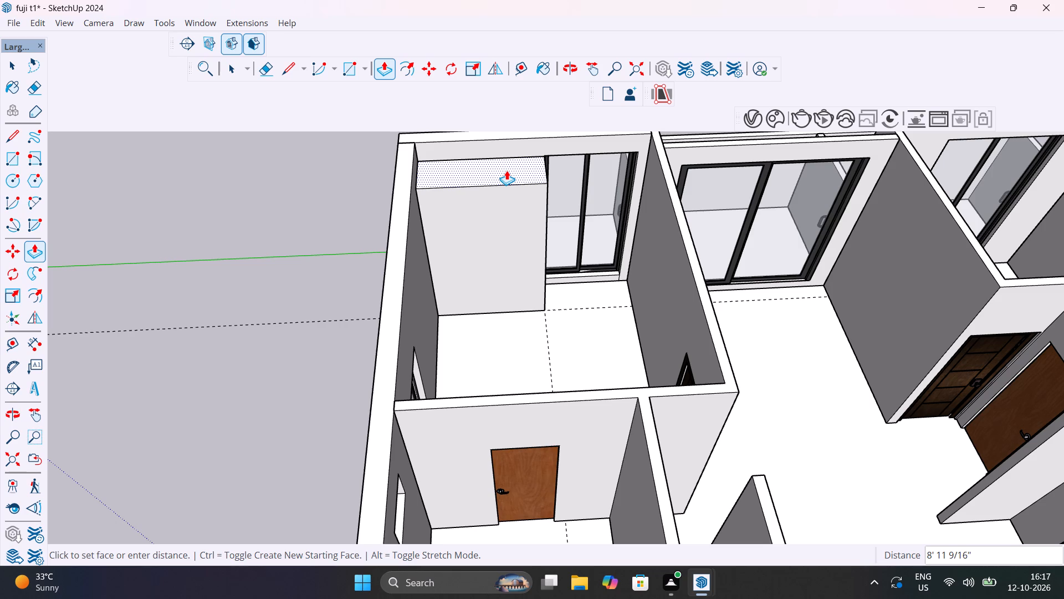
{"action": "type", "text": "8'"}
{"action": "key", "text": "Return"}
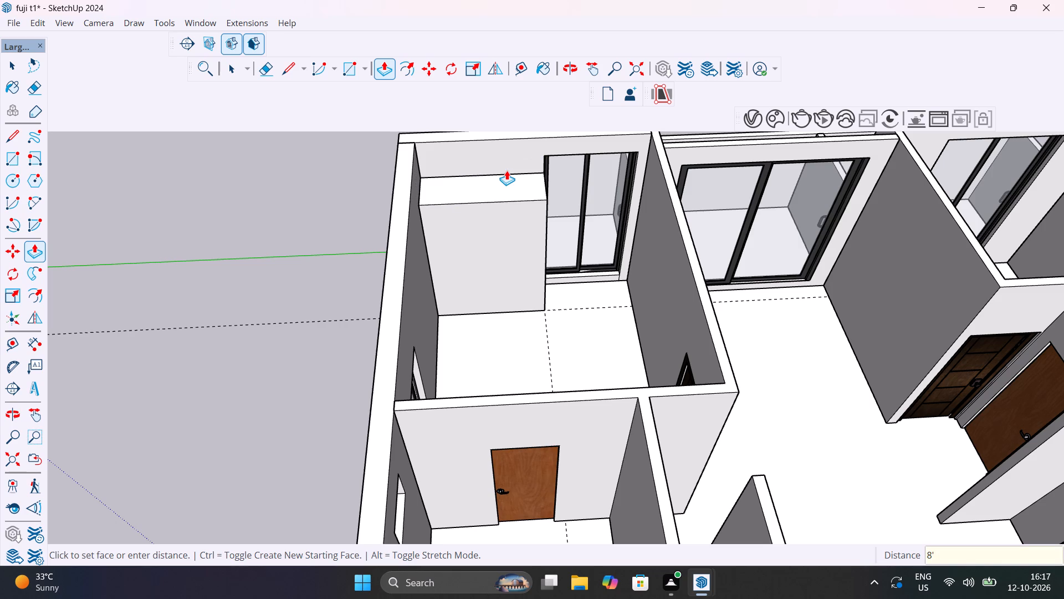
{"action": "key", "text": "space"}
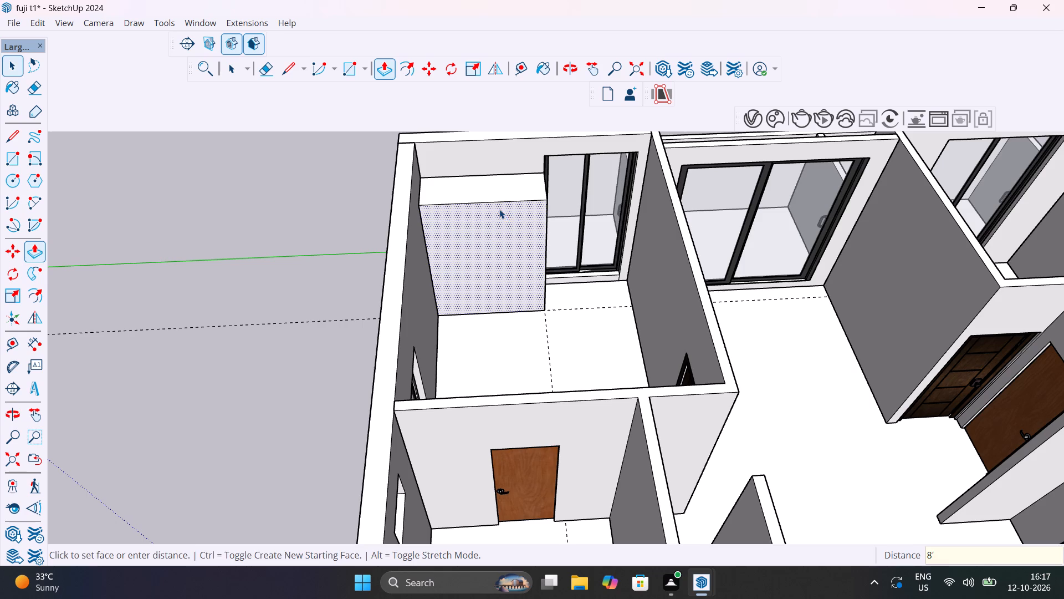
Select all the faces and edges of the wardrobe block and make them a group.
{"action": "scroll", "coordinate": [499, 217], "scroll_direction": "down", "scroll_amount": 1}
{"action": "middle_click_drag", "start_coordinate": [498, 217], "coordinate": [443, 136]}
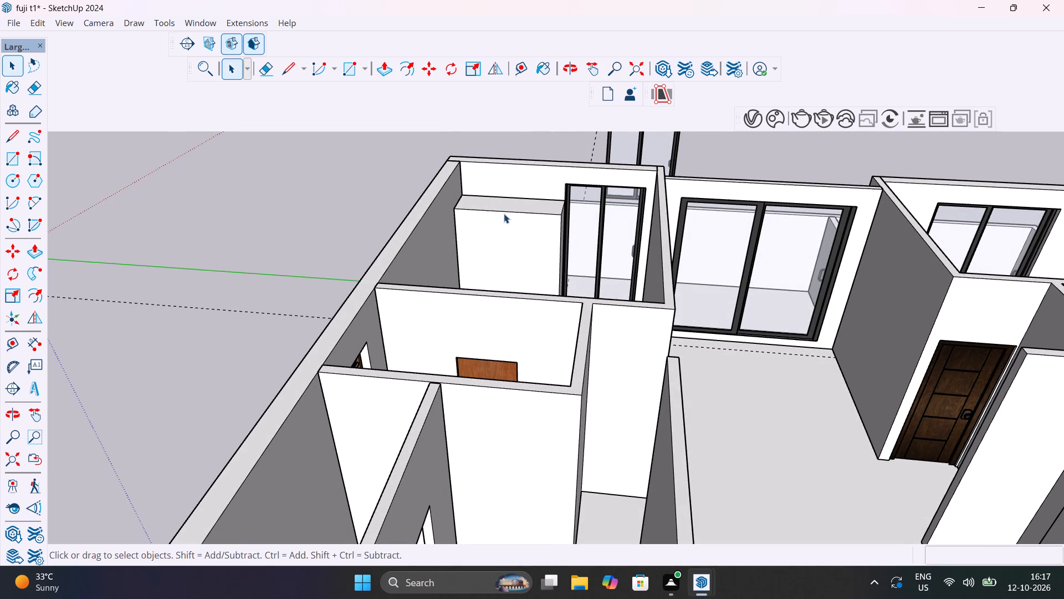
{"action": "triple_click", "coordinate": [507, 215]}
{"action": "left_click", "coordinate": [509, 216]}
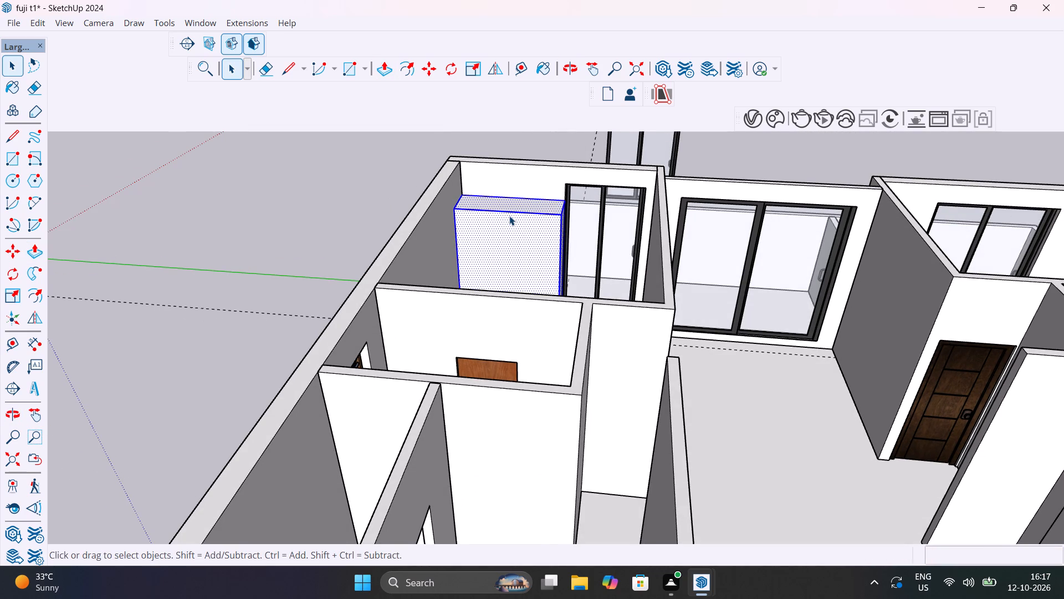
{"action": "right_click", "coordinate": [509, 216]}
{"action": "left_click", "coordinate": [561, 350]}
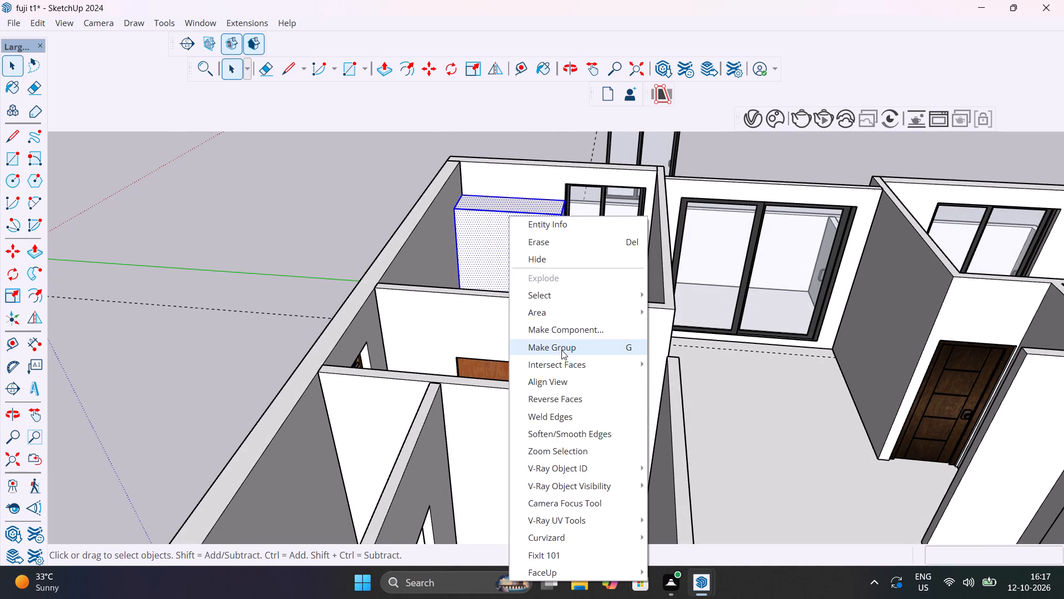
{"action": "left_click", "coordinate": [332, 215]}
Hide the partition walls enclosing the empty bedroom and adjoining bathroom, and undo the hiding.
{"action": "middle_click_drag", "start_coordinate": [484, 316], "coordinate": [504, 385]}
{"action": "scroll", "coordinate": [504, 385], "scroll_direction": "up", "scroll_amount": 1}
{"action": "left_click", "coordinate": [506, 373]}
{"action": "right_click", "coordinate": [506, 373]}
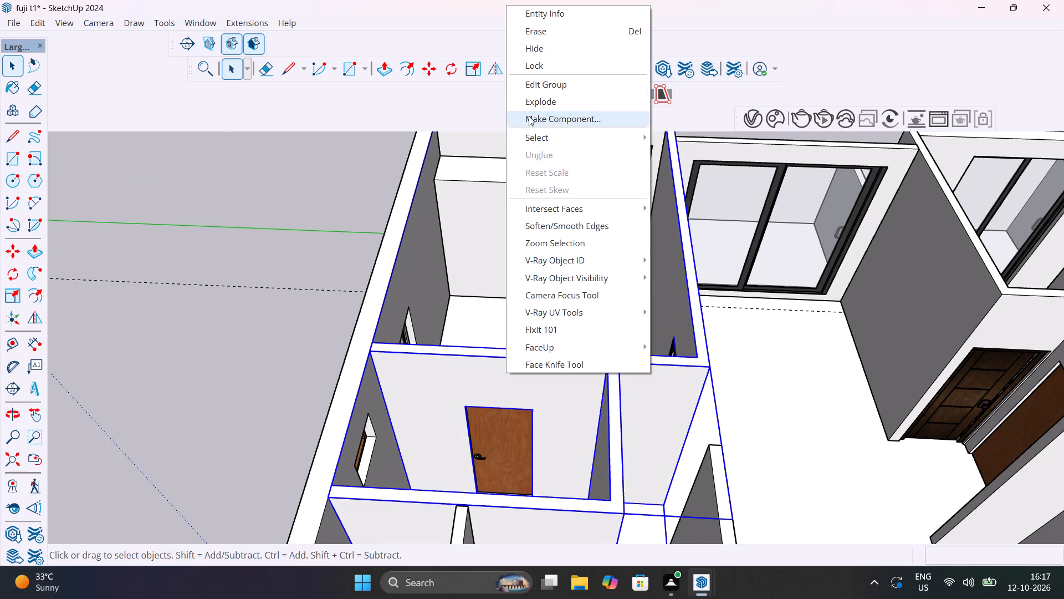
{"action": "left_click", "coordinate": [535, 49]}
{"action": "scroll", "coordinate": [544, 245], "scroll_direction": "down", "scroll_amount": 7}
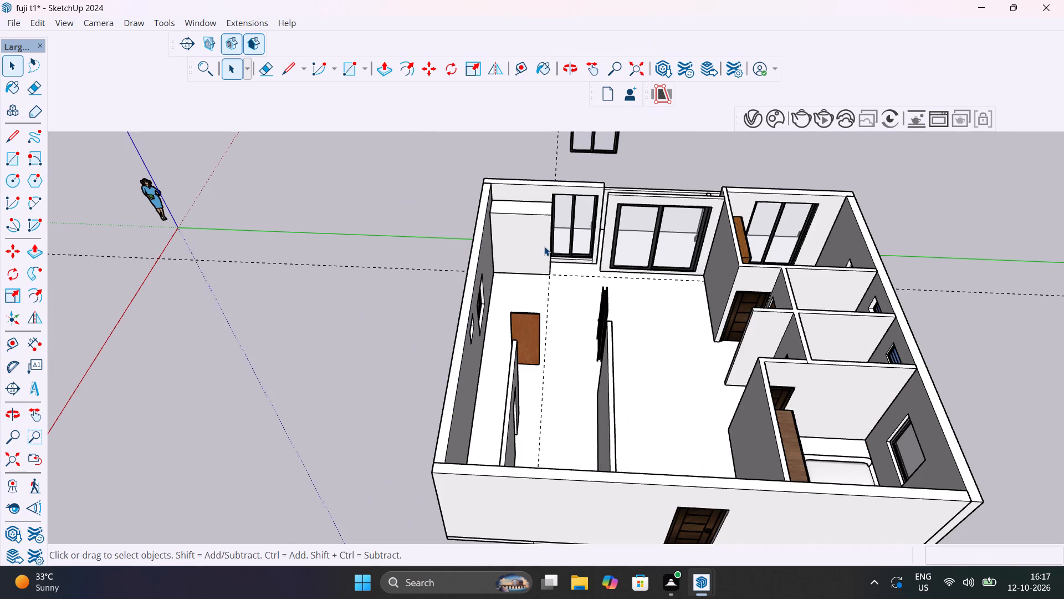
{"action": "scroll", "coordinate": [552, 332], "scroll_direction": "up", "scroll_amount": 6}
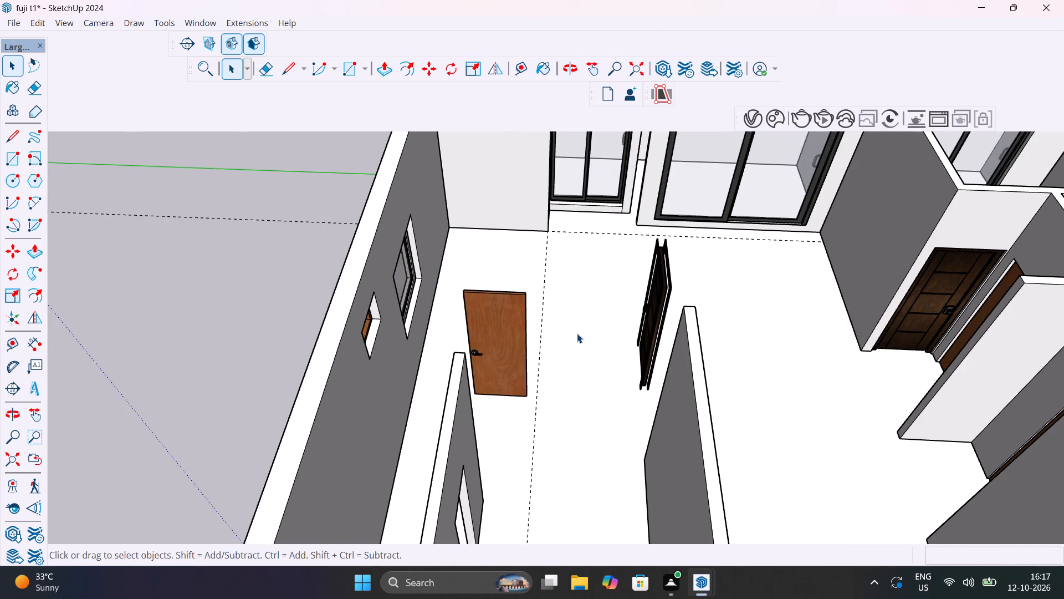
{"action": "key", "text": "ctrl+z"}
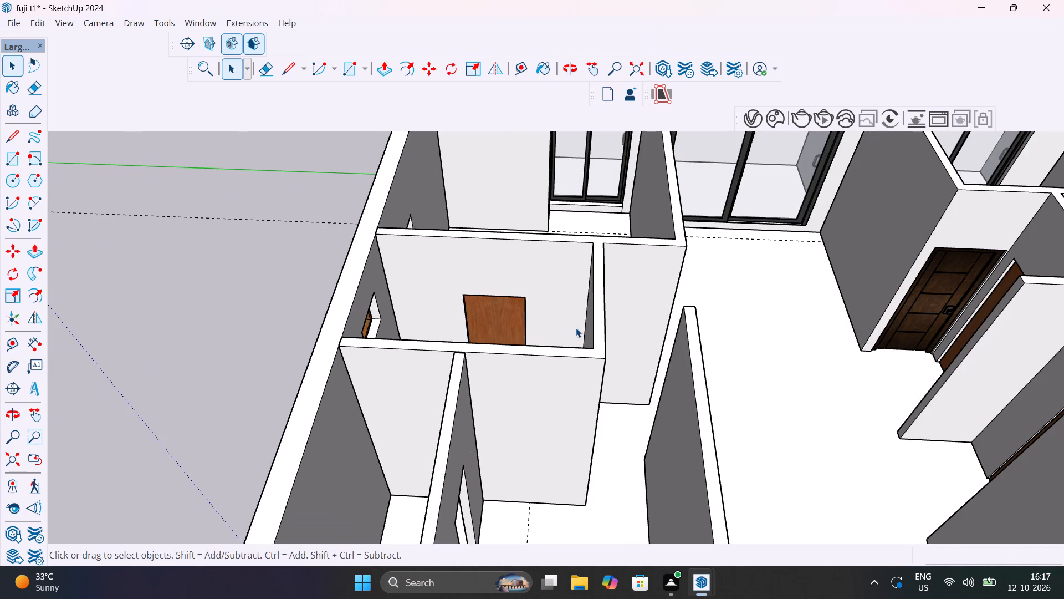
Group the bedroom and bathroom partition walls together with their dark panelled door and brown wooden door.
{"action": "left_click", "coordinate": [576, 290]}
{"action": "middle_click_drag", "start_coordinate": [541, 281], "coordinate": [206, 265]}
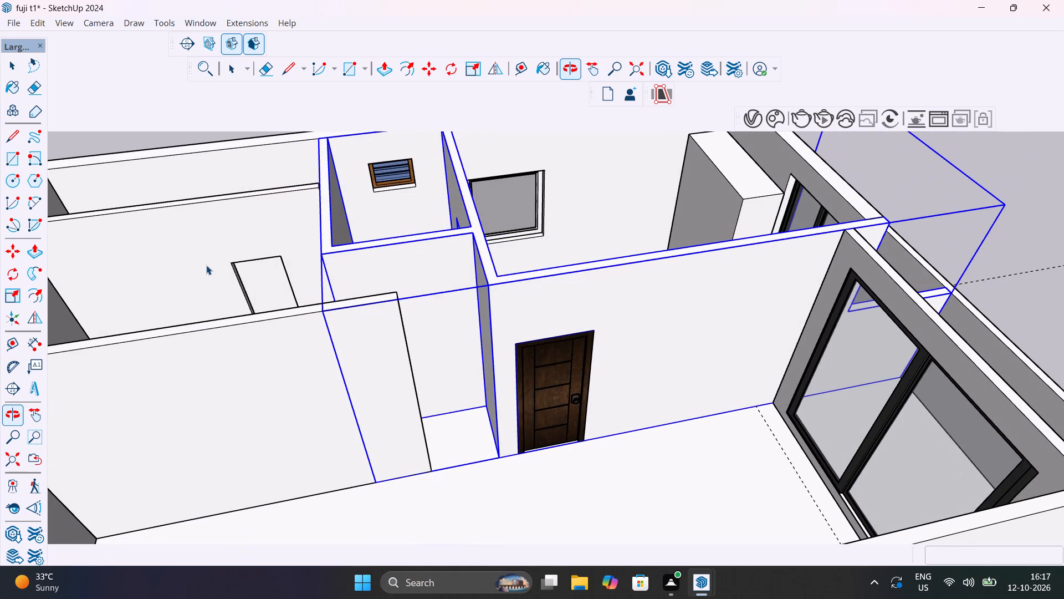
{"action": "left_click", "coordinate": [540, 367], "text": "shift"}
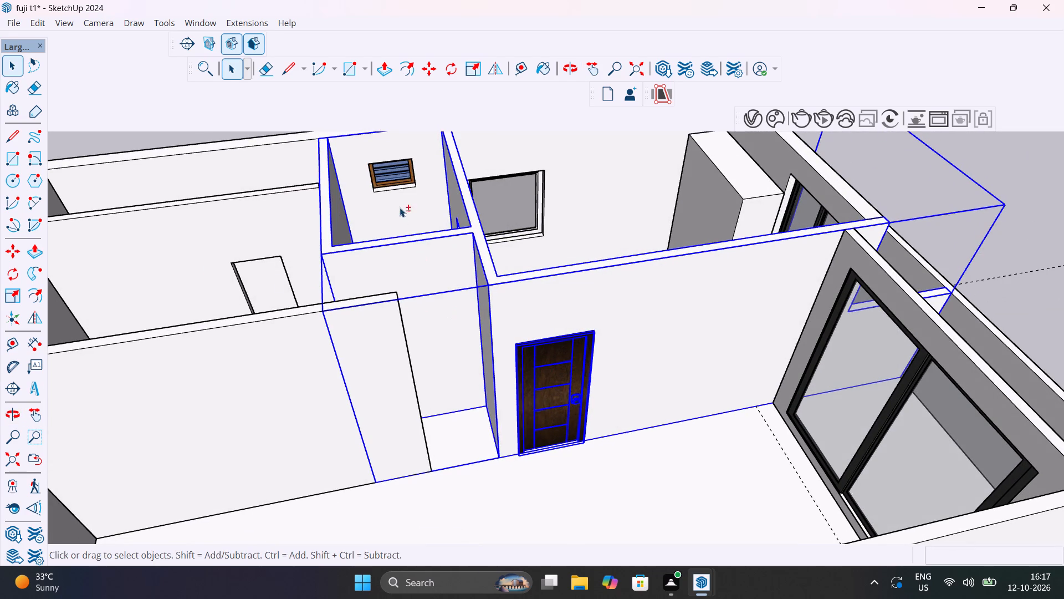
{"action": "middle_click_drag", "start_coordinate": [422, 233], "coordinate": [686, 252]}
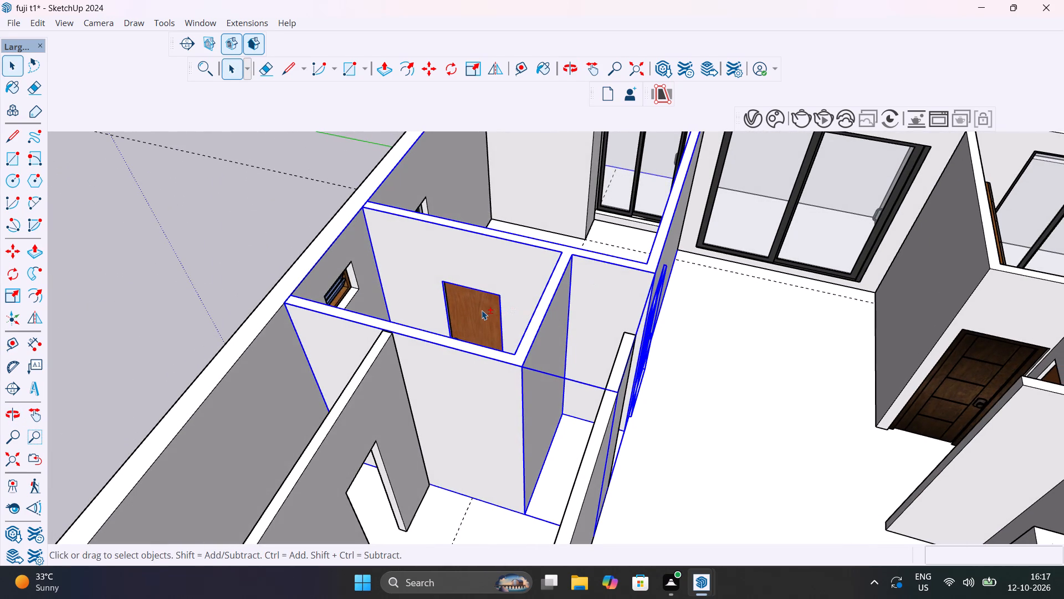
{"action": "left_click", "coordinate": [482, 310], "text": "shift"}
{"action": "right_click", "coordinate": [482, 310]}
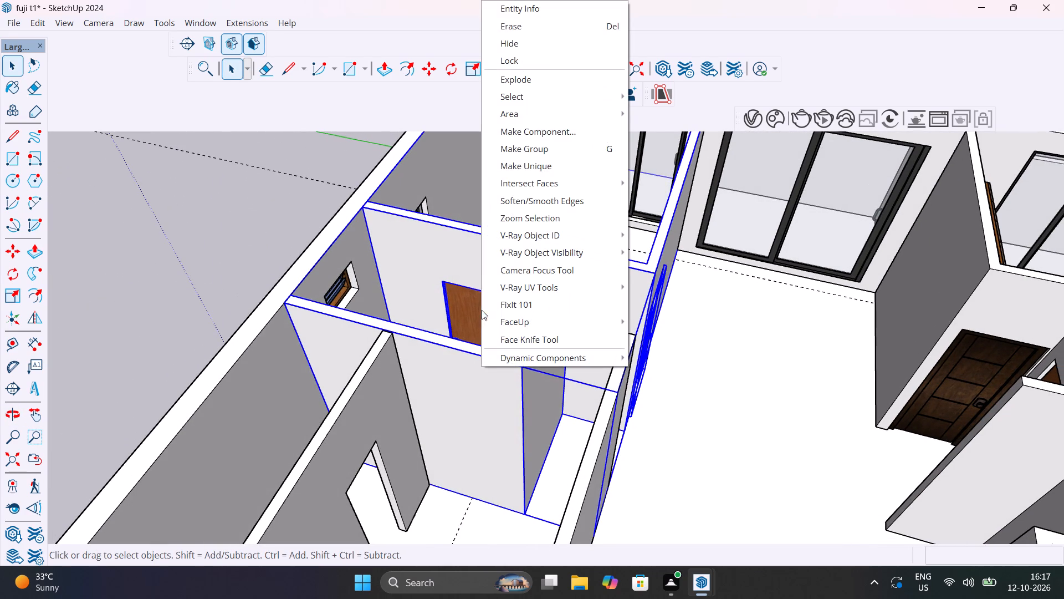
{"action": "left_click", "coordinate": [521, 151]}
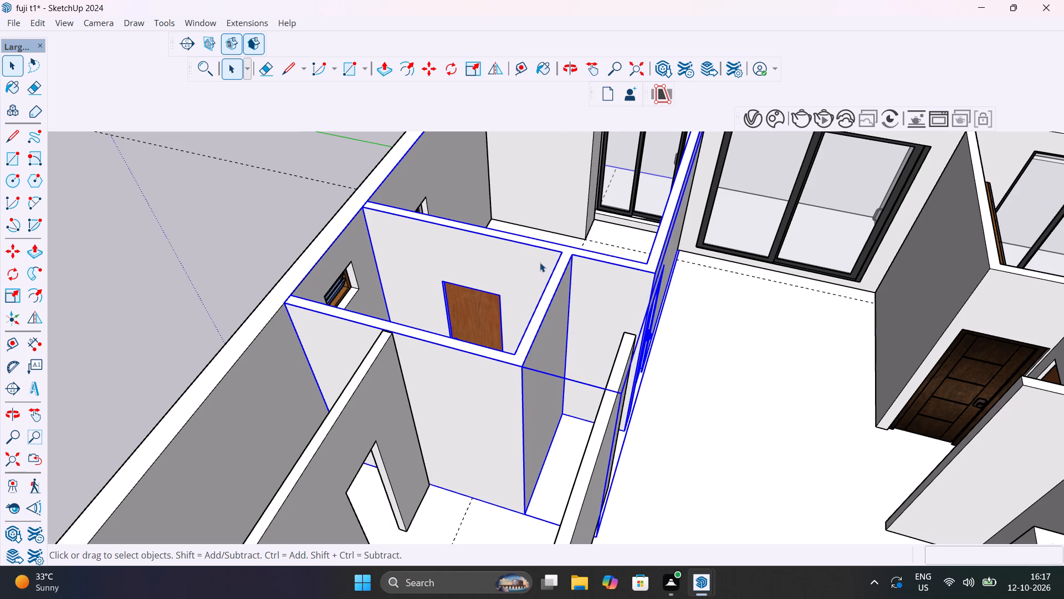
Hide the grouped partition walls and doors around the wardrobe's bedroom.
{"action": "right_click", "coordinate": [540, 262]}
{"action": "left_click", "coordinate": [581, 43]}
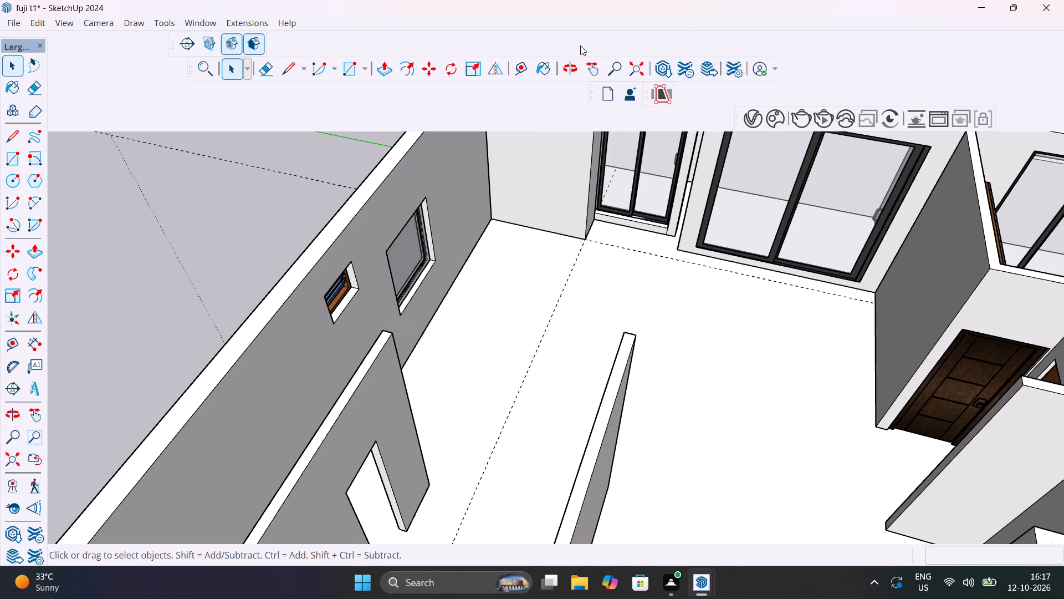
Hide the freestanding partition wall with the door opening near the outer side wall.
{"action": "scroll", "coordinate": [544, 242], "scroll_direction": "down", "scroll_amount": 5}
{"action": "scroll", "coordinate": [514, 171], "scroll_direction": "up", "scroll_amount": 2}
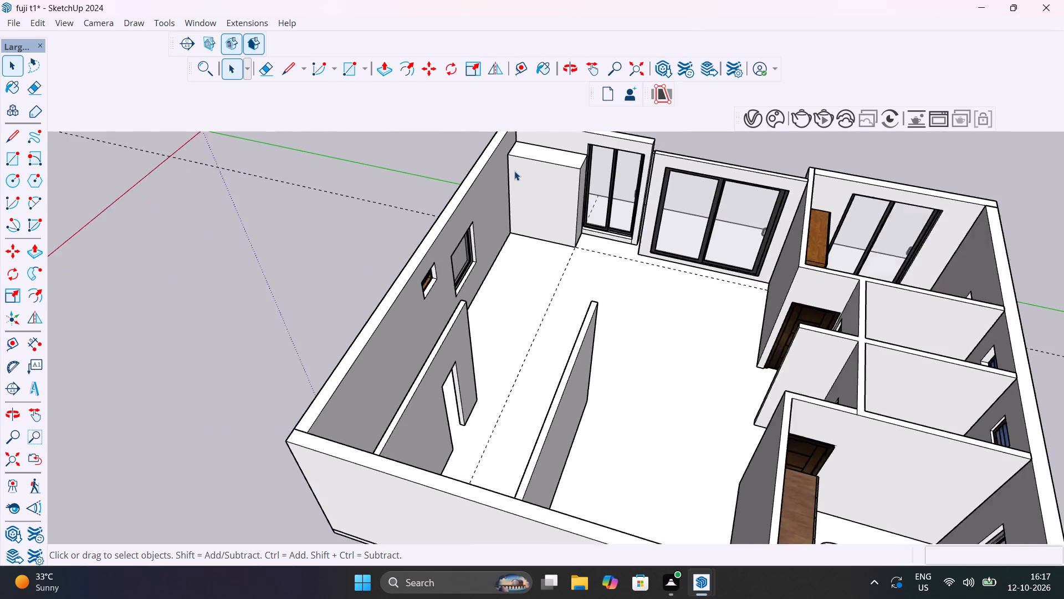
{"action": "scroll", "coordinate": [514, 171], "scroll_direction": "up", "scroll_amount": 6}
{"action": "middle_click_drag", "start_coordinate": [556, 265], "coordinate": [635, 261]}
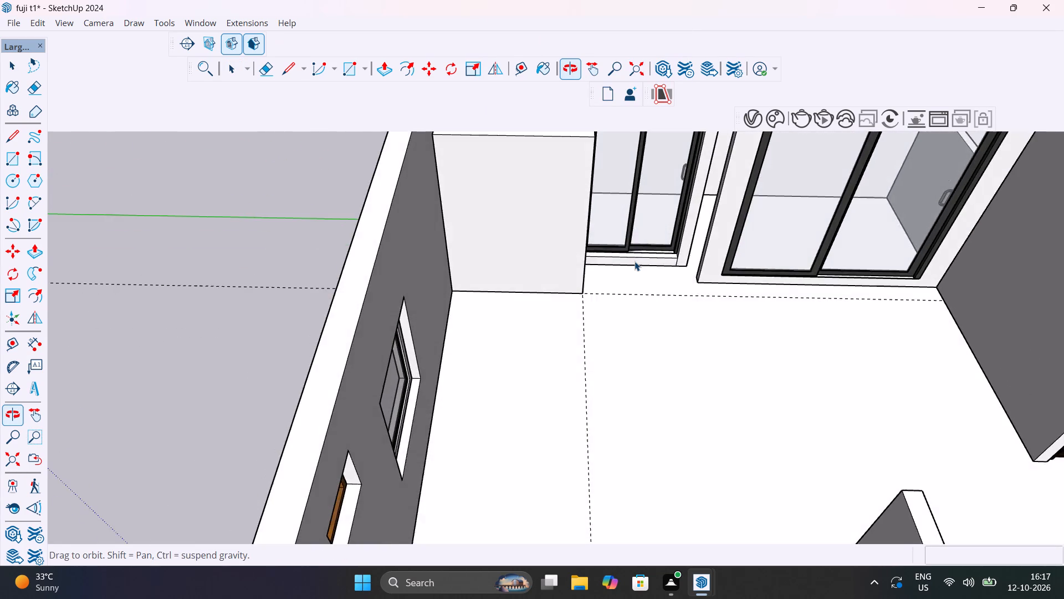
{"action": "middle_click_drag", "start_coordinate": [635, 261], "coordinate": [635, 261]}
{"action": "scroll", "coordinate": [635, 262], "scroll_direction": "down", "scroll_amount": 10}
{"action": "middle_click_drag", "start_coordinate": [572, 330], "coordinate": [335, 337]}
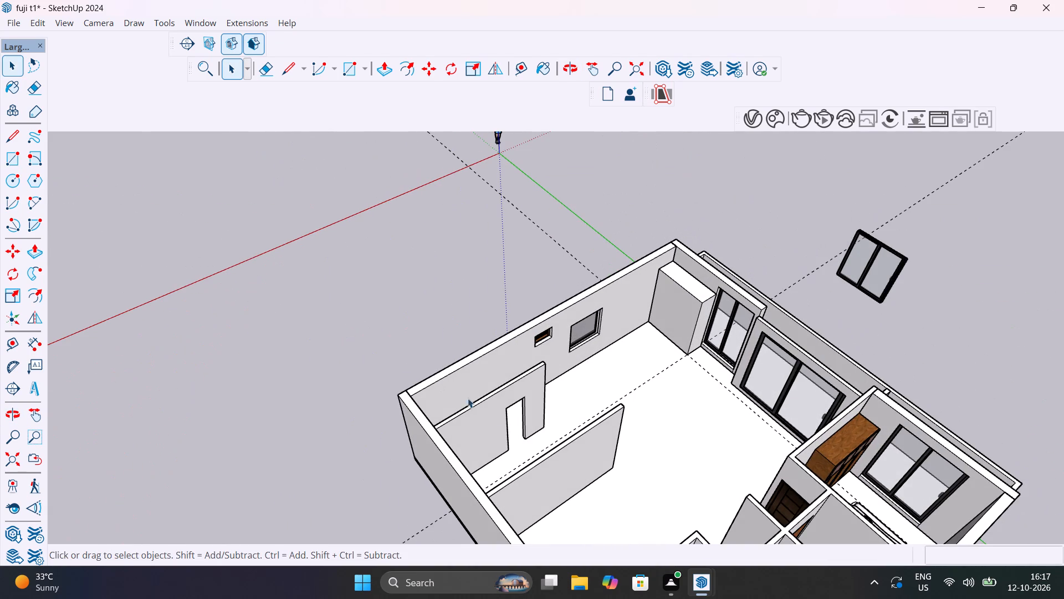
{"action": "left_click", "coordinate": [492, 415]}
{"action": "right_click", "coordinate": [492, 415]}
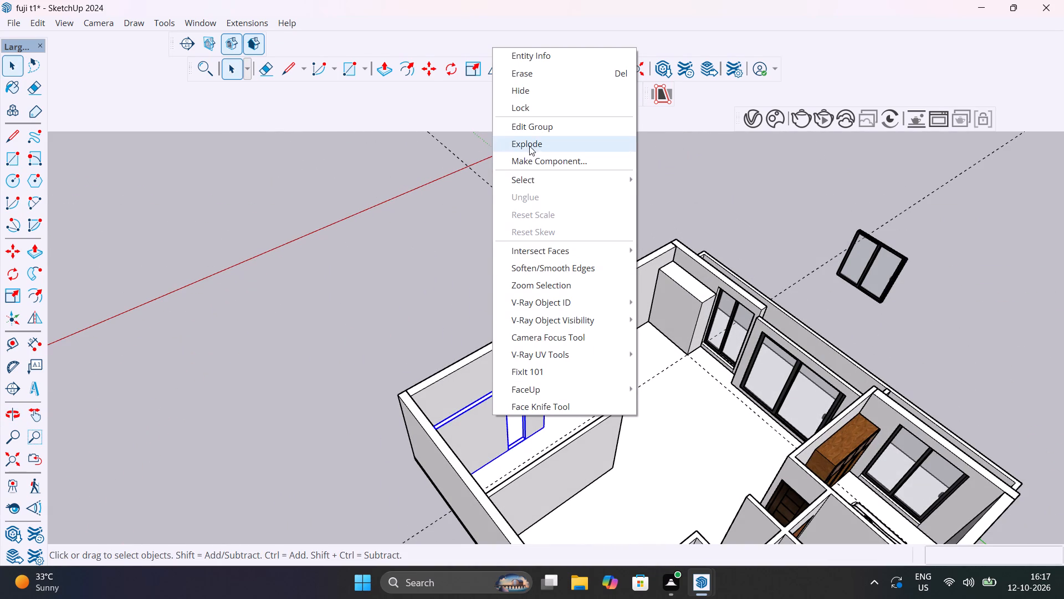
{"action": "left_click", "coordinate": [529, 90]}
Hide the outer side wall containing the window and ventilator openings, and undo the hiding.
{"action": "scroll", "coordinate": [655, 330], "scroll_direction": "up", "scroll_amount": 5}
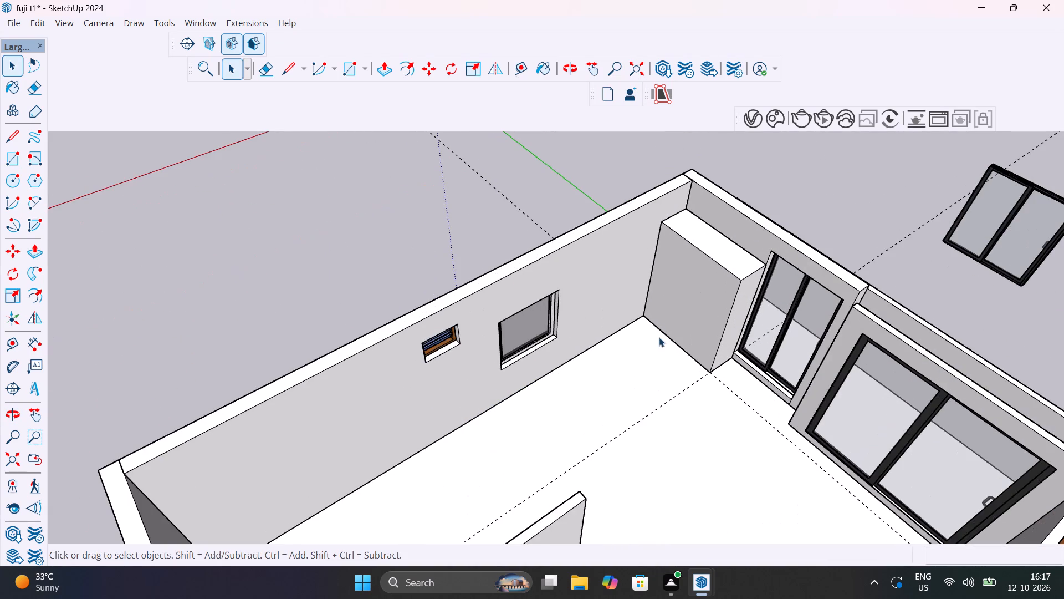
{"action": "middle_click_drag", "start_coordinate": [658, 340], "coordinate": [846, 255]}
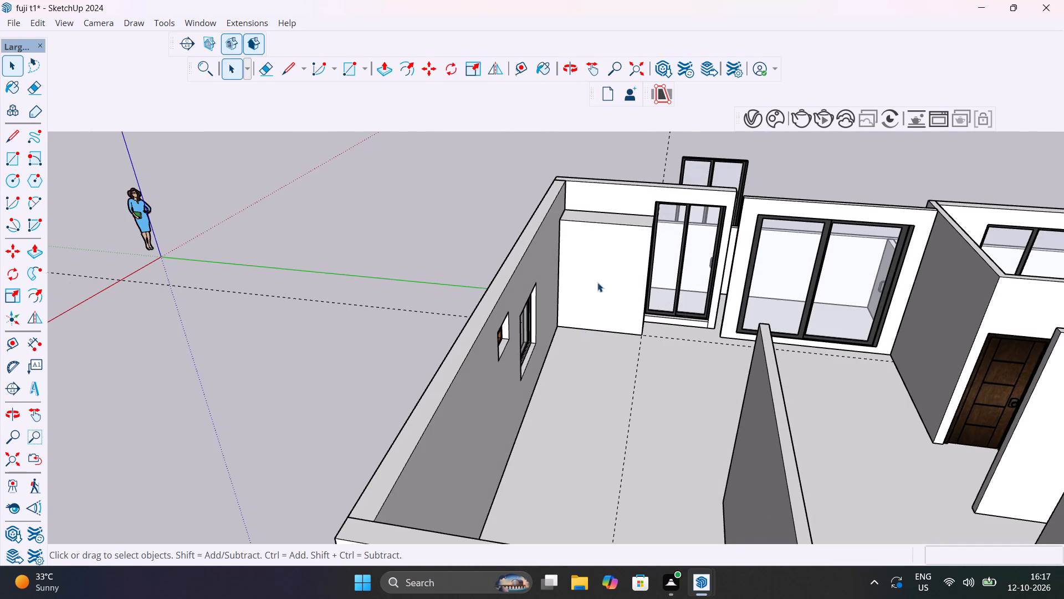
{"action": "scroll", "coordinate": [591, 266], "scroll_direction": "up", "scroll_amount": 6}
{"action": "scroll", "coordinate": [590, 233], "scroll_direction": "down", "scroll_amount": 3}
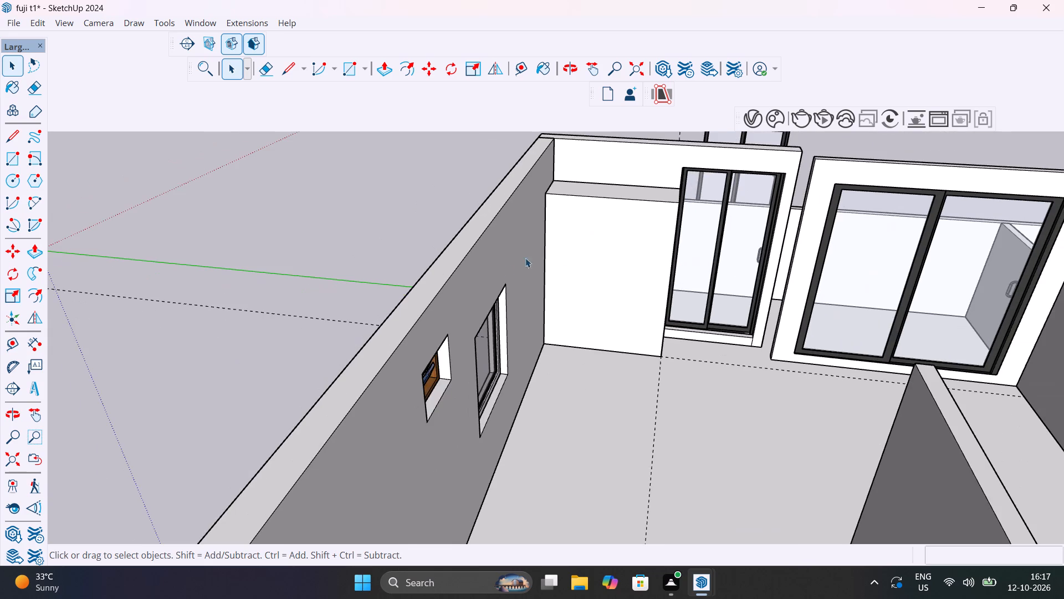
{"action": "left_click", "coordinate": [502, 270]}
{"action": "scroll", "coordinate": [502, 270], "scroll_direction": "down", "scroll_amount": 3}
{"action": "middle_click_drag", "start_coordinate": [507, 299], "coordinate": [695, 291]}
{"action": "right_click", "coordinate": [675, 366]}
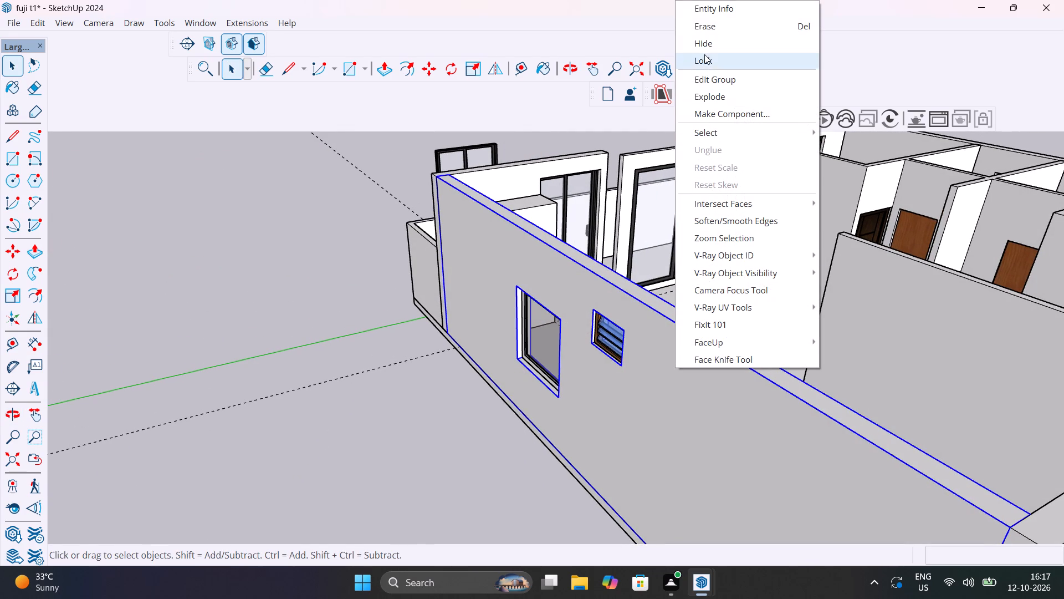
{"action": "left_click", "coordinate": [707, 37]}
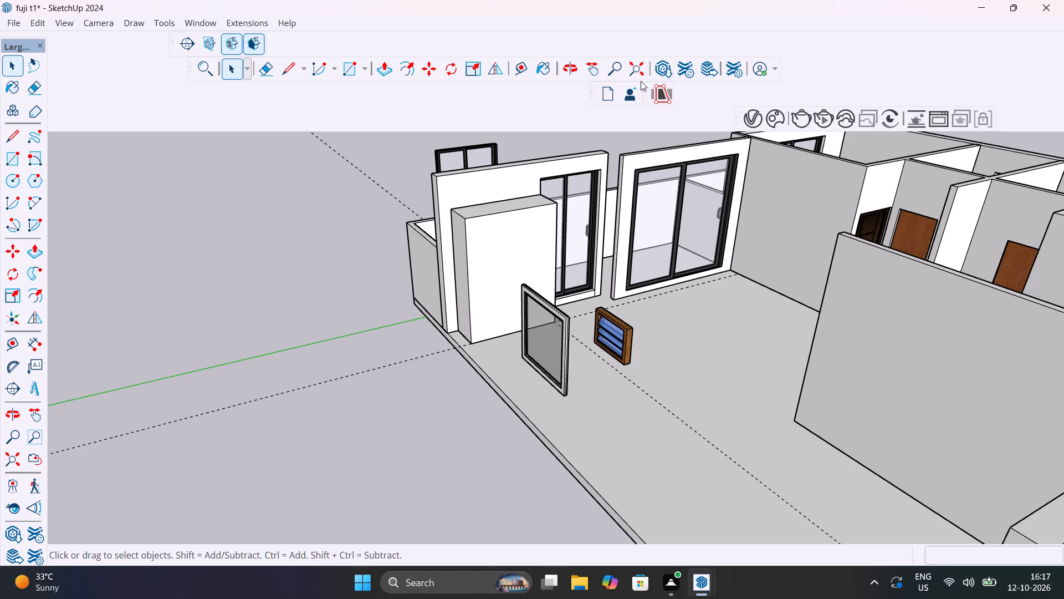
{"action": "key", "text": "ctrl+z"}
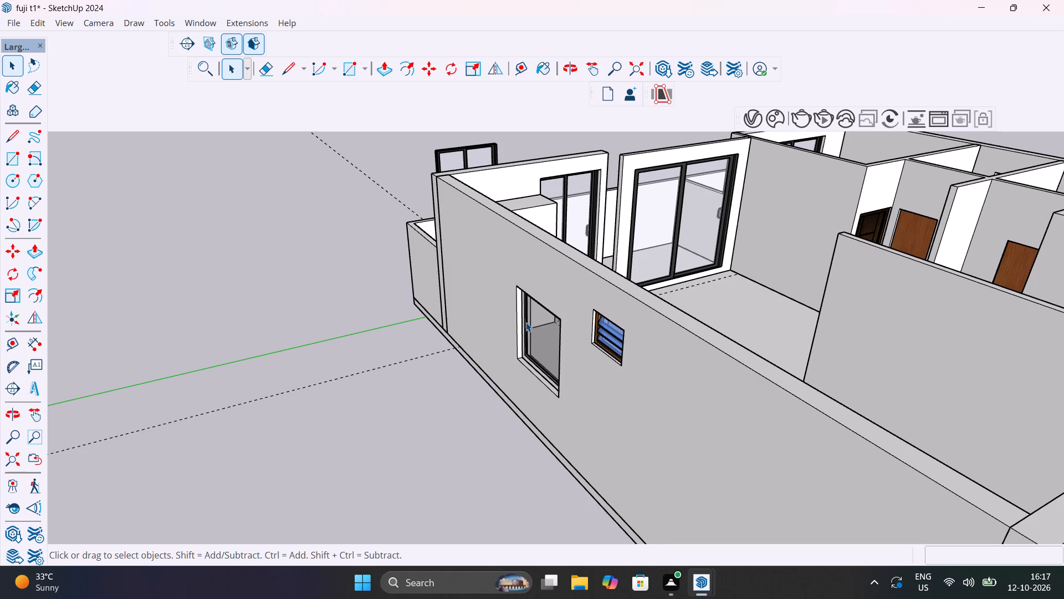
Group the outer side wall together with its window and louvred ventilator.
{"action": "left_click", "coordinate": [525, 329]}
{"action": "scroll", "coordinate": [528, 329], "scroll_direction": "up", "scroll_amount": 6}
{"action": "middle_click_drag", "start_coordinate": [536, 329], "coordinate": [647, 297]}
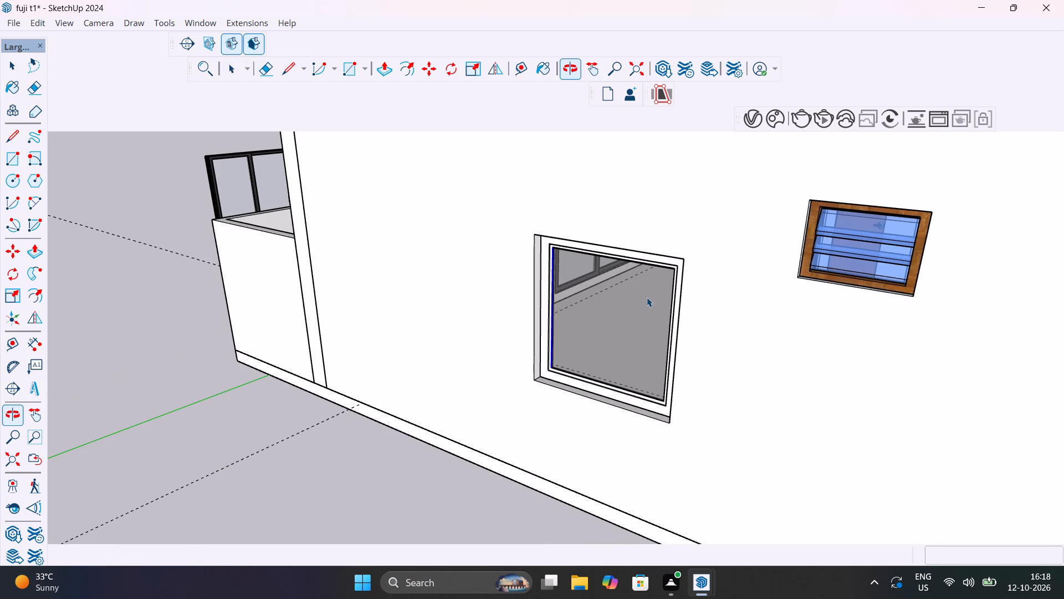
{"action": "key", "text": "Escape"}
{"action": "left_click_drag", "start_coordinate": [468, 176], "coordinate": [690, 438]}
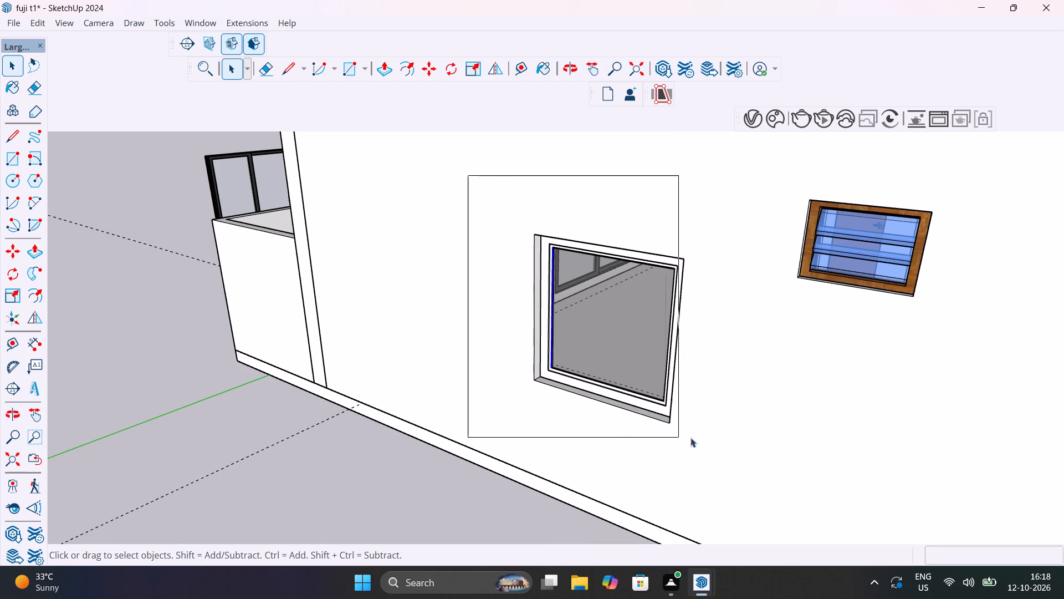
{"action": "left_click_drag", "start_coordinate": [690, 438], "coordinate": [718, 446]}
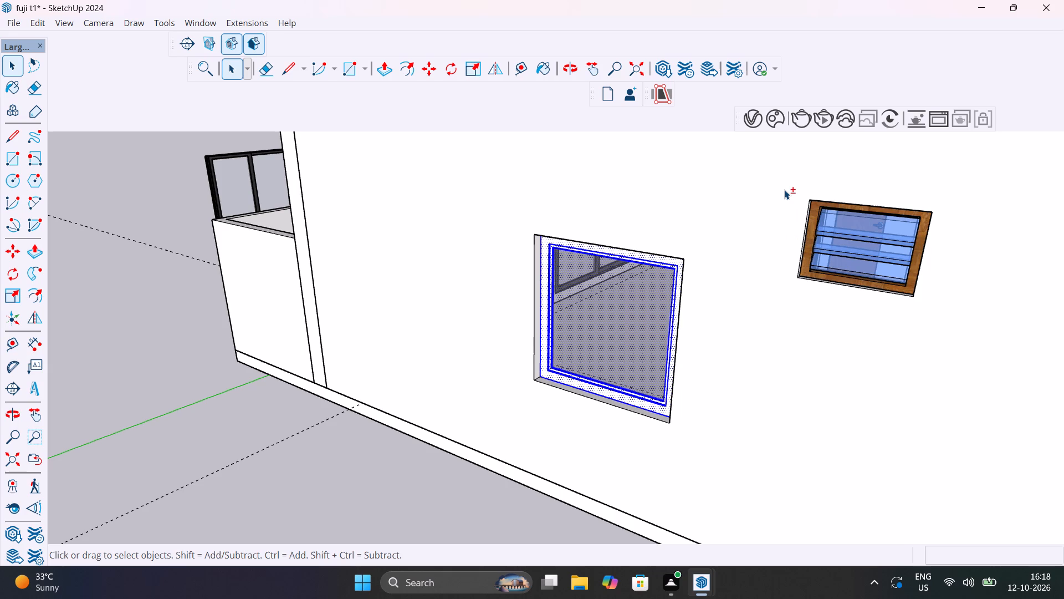
{"action": "left_click_drag", "start_coordinate": [784, 167], "coordinate": [964, 322], "text": "shift"}
{"action": "left_click", "coordinate": [829, 413], "text": "shift"}
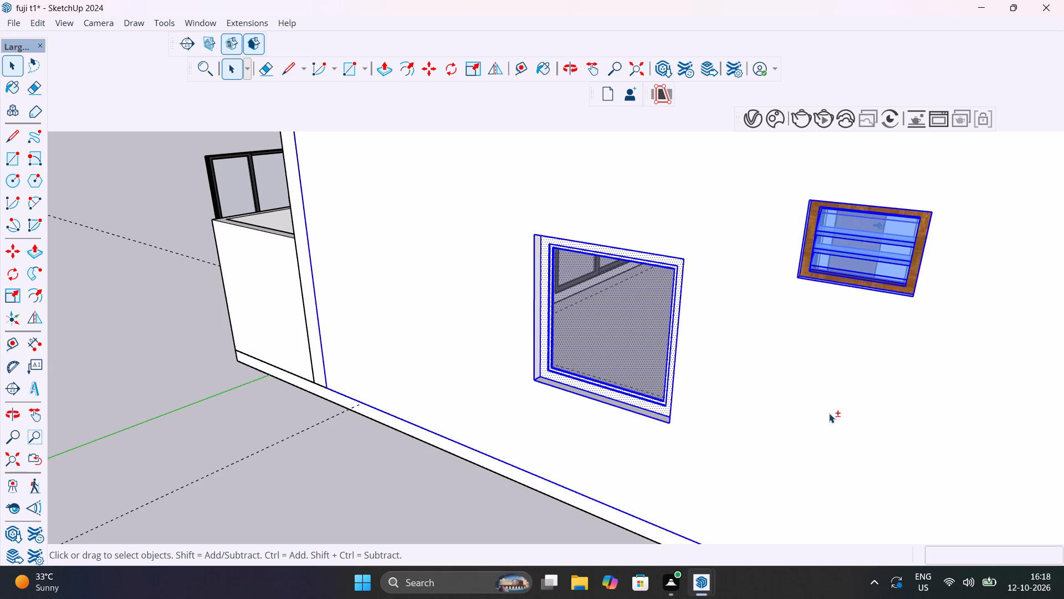
{"action": "scroll", "coordinate": [829, 413], "scroll_direction": "down", "scroll_amount": 6, "text": "shift"}
{"action": "right_click", "coordinate": [830, 403], "text": "shift"}
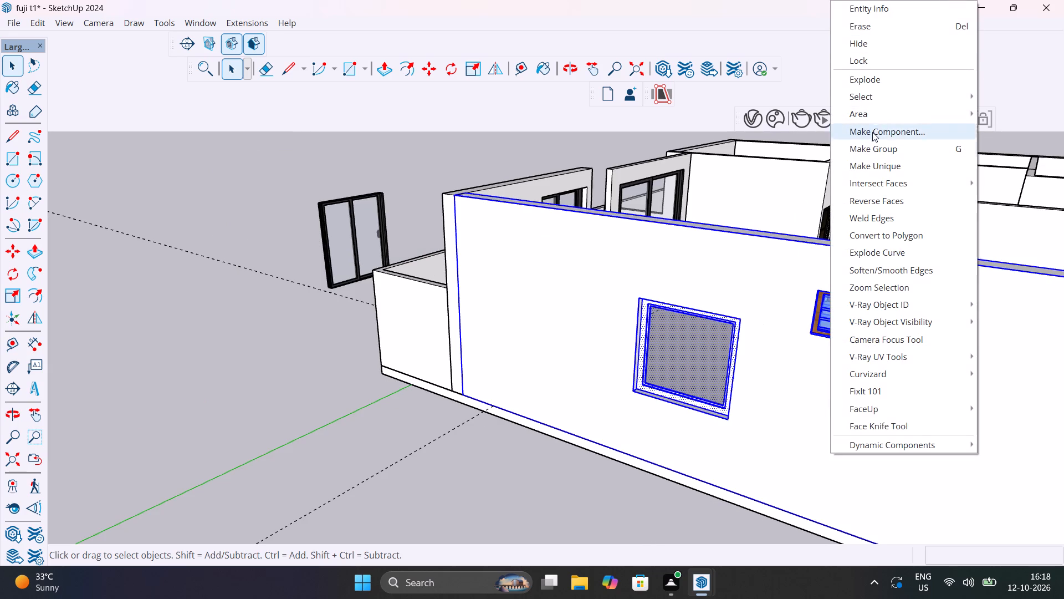
{"action": "left_click", "coordinate": [878, 148], "text": "shift"}
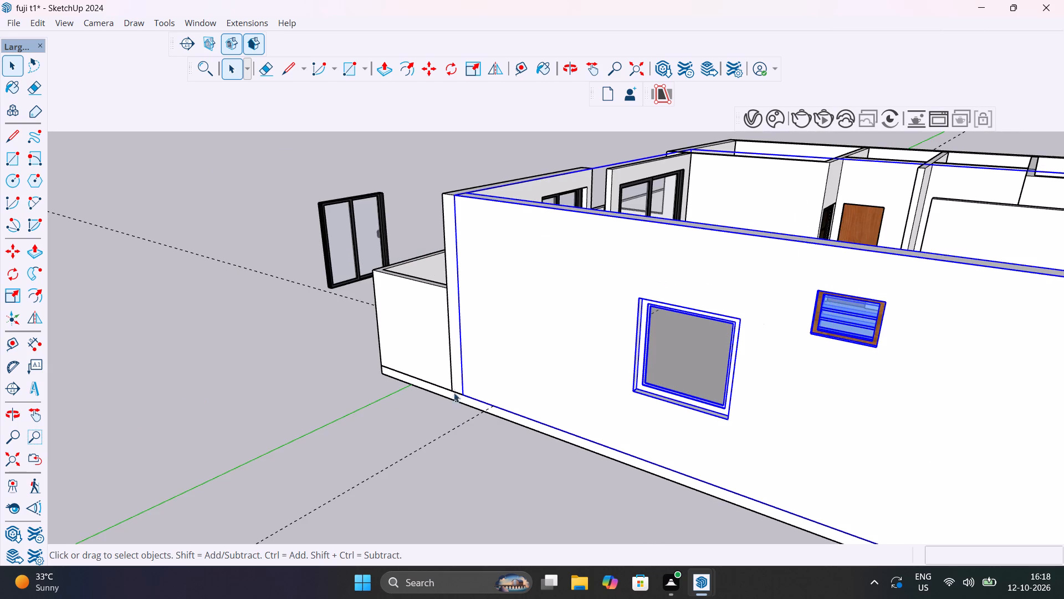
Hide the grouped outer side wall with its window and ventilator.
{"action": "left_click", "coordinate": [470, 433]}
{"action": "left_click", "coordinate": [505, 359]}
{"action": "right_click", "coordinate": [505, 359]}
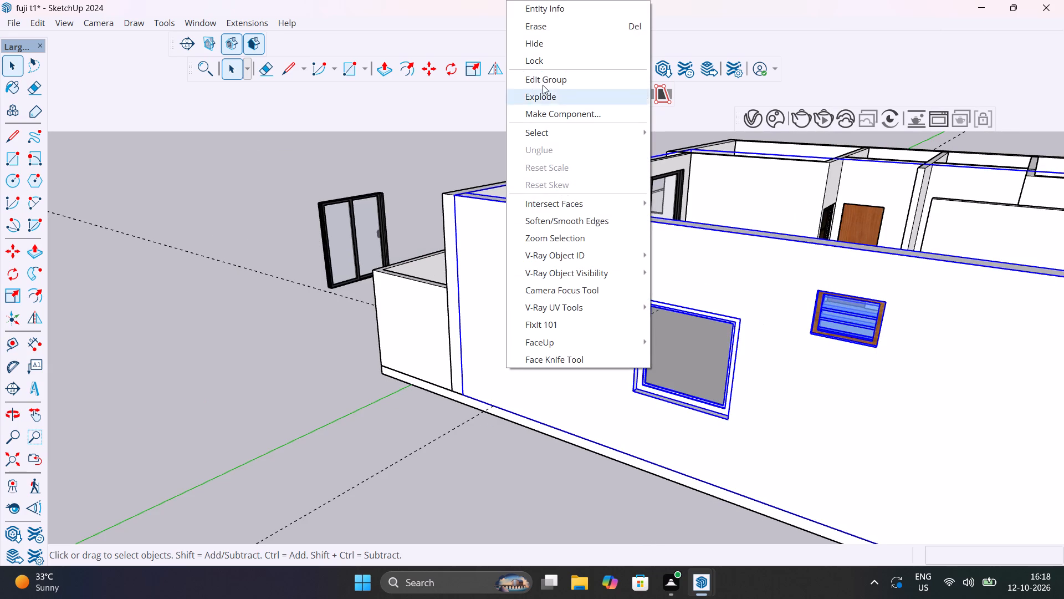
{"action": "left_click", "coordinate": [540, 42]}
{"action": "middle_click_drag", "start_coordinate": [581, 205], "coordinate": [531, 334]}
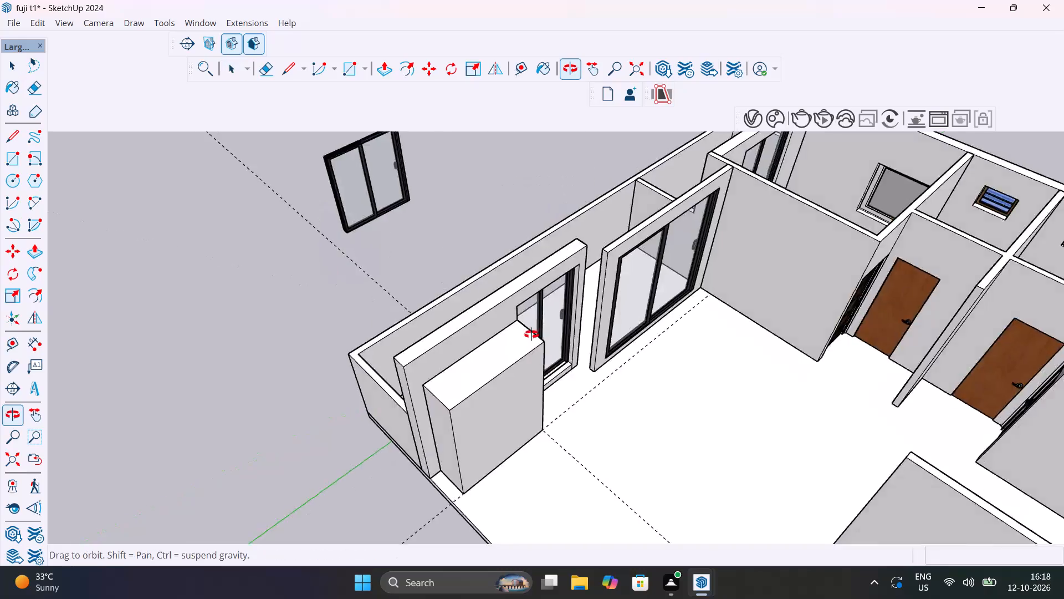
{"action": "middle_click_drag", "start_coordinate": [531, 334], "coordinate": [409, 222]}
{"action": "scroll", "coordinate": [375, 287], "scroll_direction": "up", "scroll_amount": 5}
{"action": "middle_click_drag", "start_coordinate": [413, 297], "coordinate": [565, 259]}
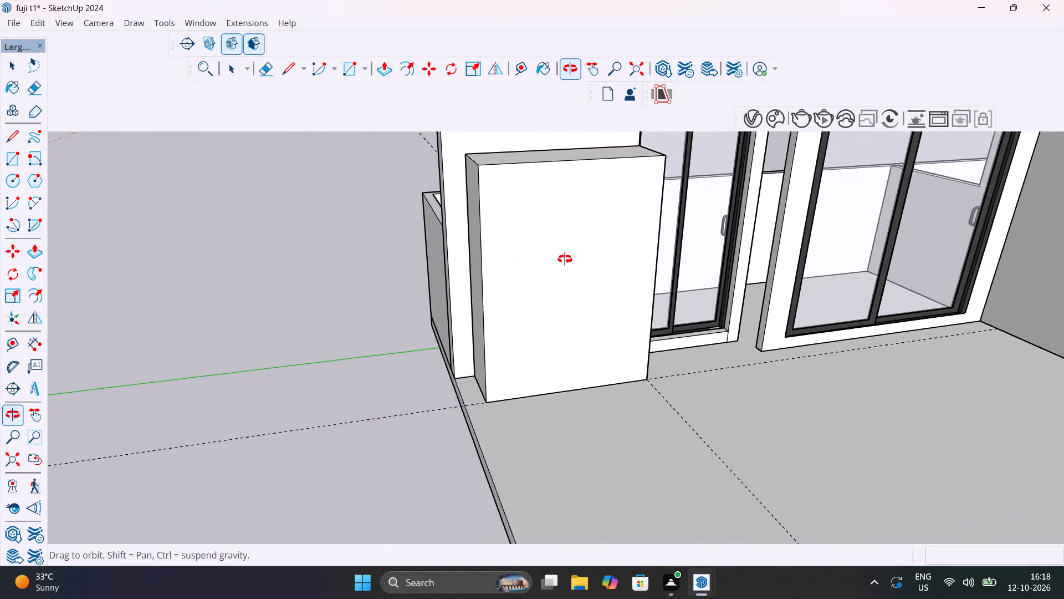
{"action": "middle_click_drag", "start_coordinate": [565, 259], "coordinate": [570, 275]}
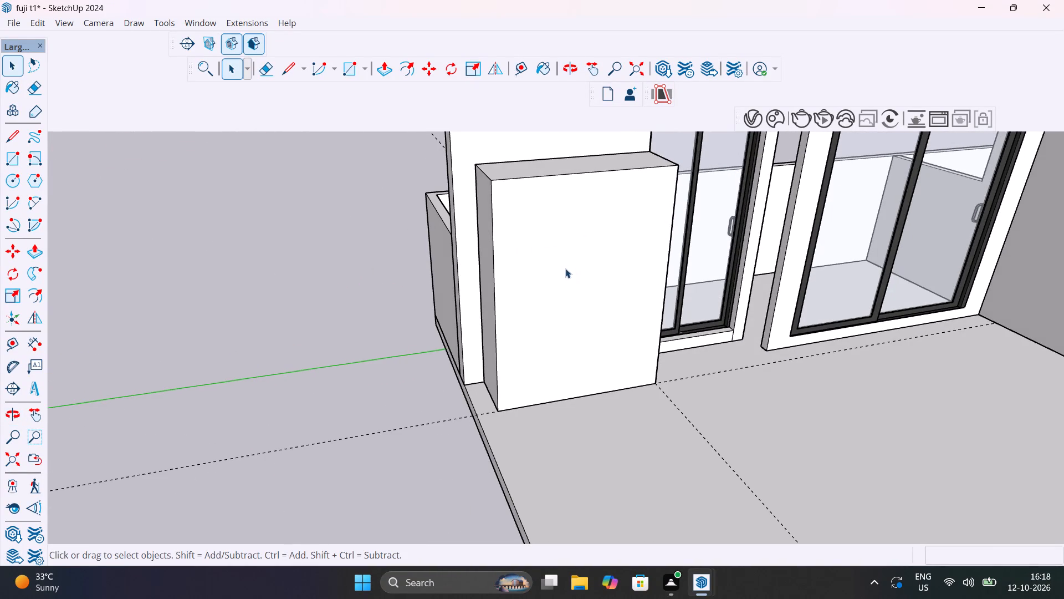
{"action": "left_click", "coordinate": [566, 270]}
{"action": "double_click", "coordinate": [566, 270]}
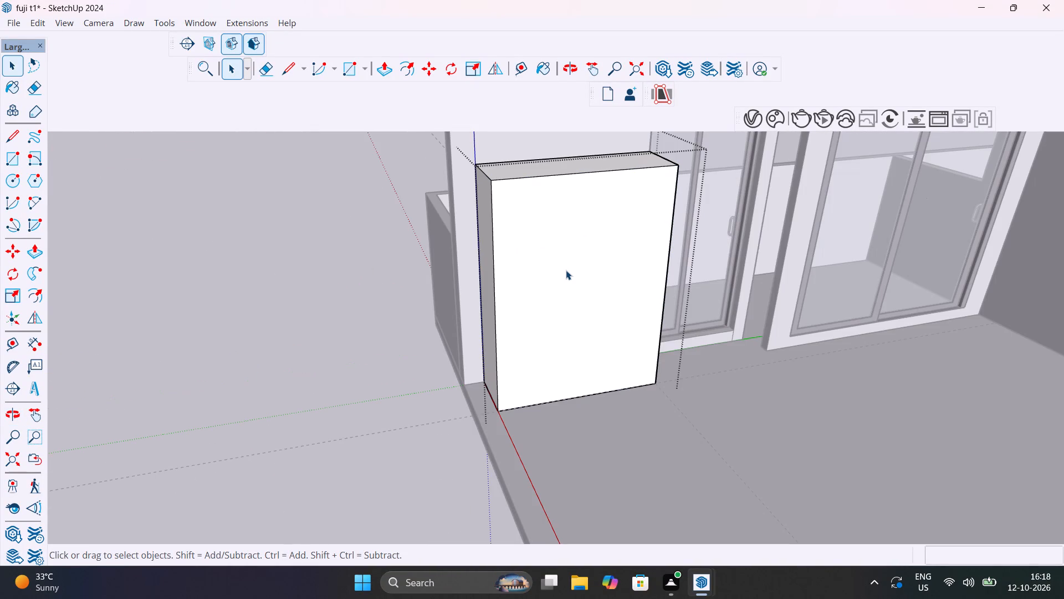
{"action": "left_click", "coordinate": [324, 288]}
Draw an 8' by 6' rectangle over the wardrobe block's front face and pull it out 1" to form a front panel.
{"action": "key", "text": "r"}
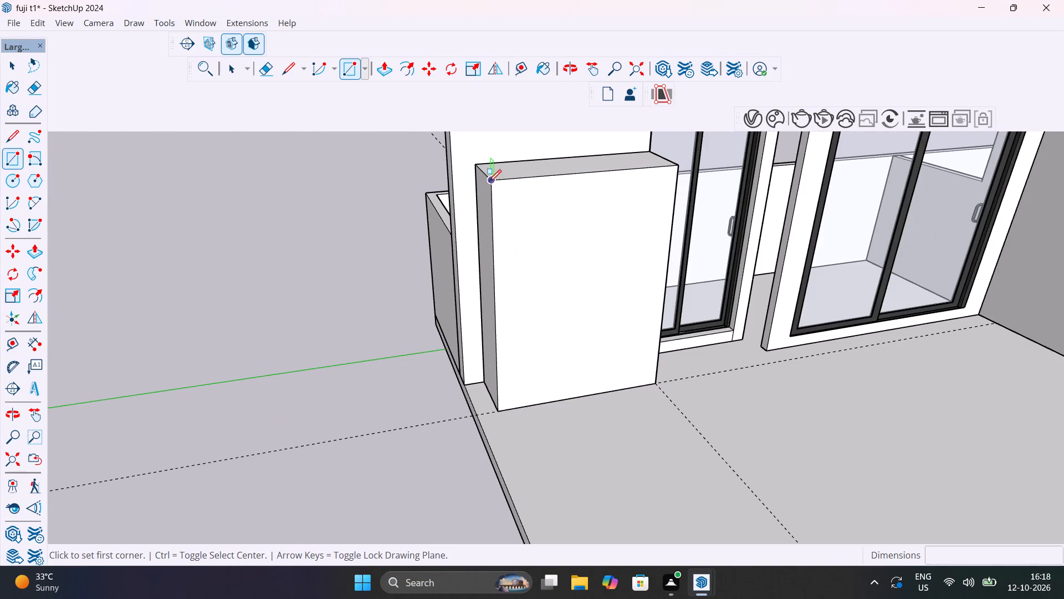
{"action": "left_click", "coordinate": [490, 181]}
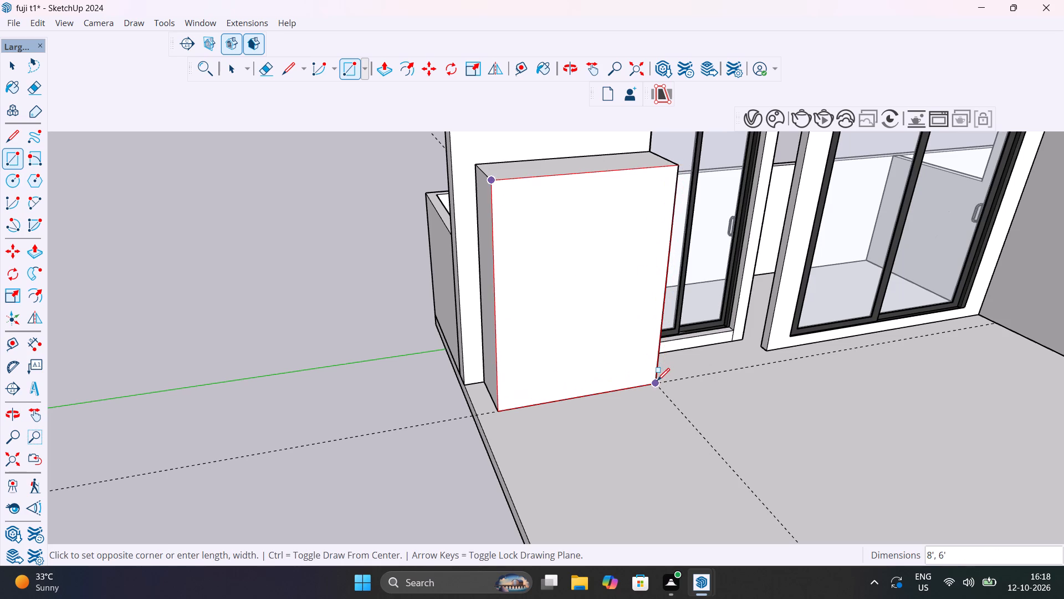
{"action": "left_click", "coordinate": [657, 380]}
{"action": "key", "text": "p"}
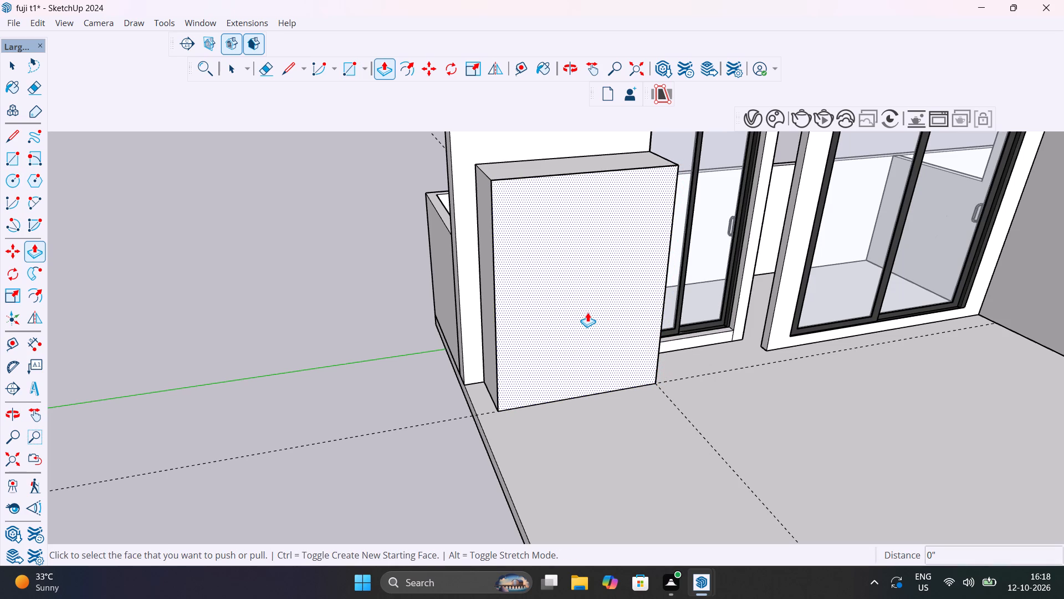
{"action": "left_click", "coordinate": [587, 312]}
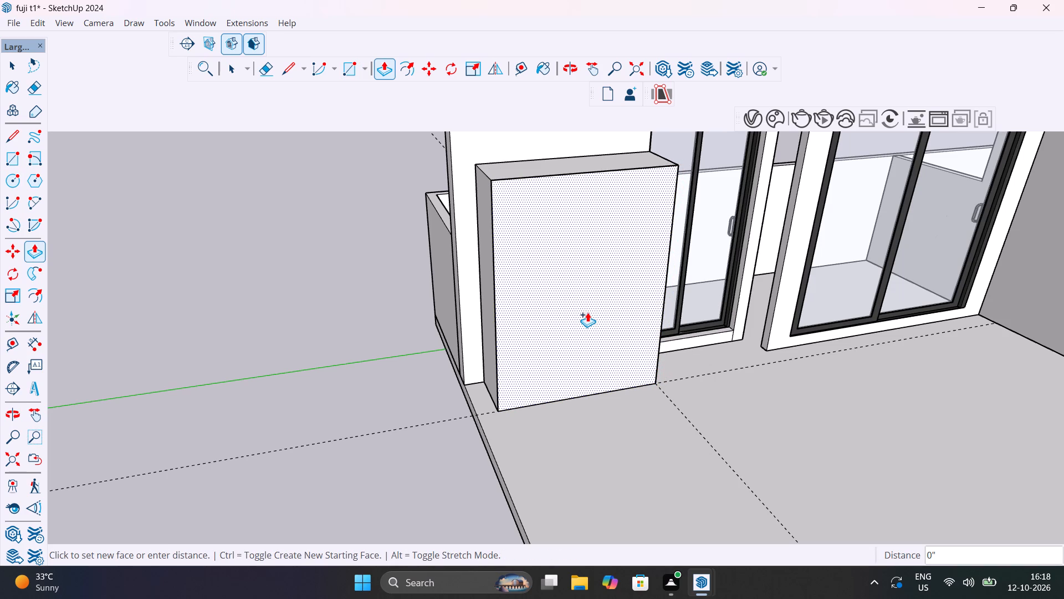
{"action": "key", "text": "1"}
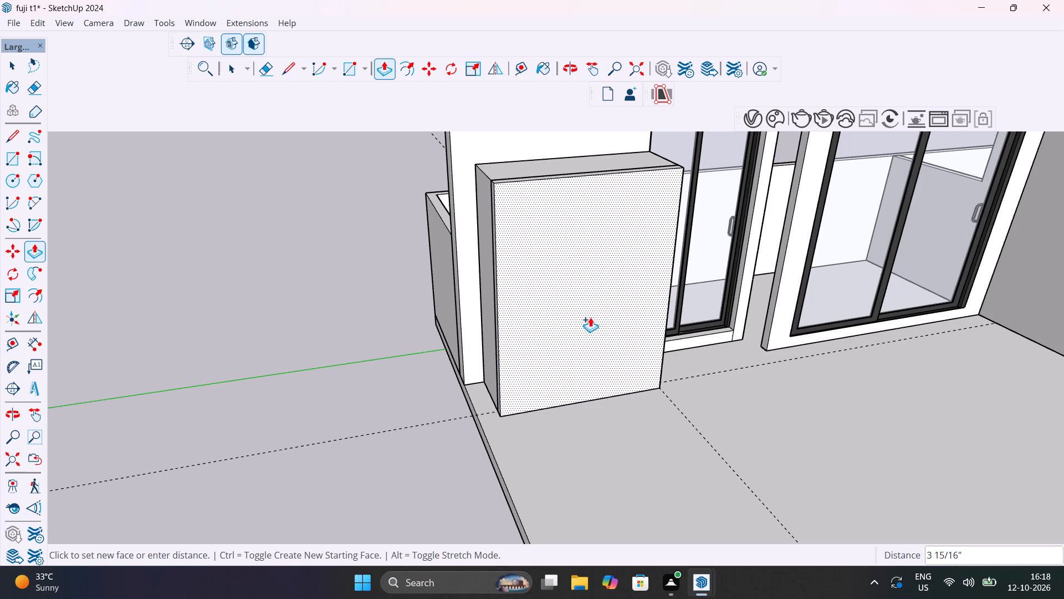
{"action": "key", "text": "shift+quotedbl"}
{"action": "key", "text": "Return"}
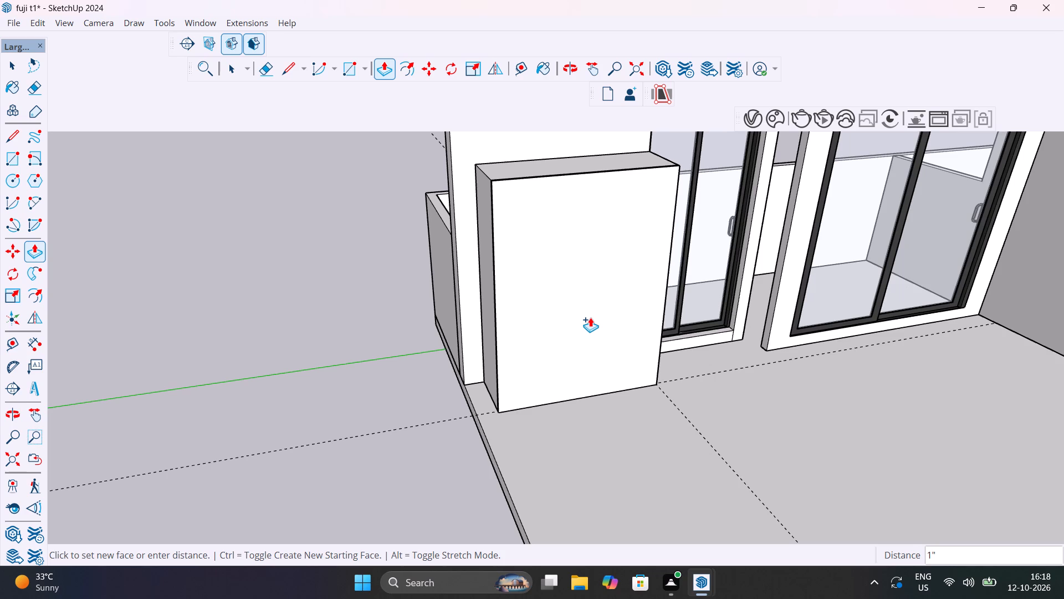
{"action": "key", "text": "space"}
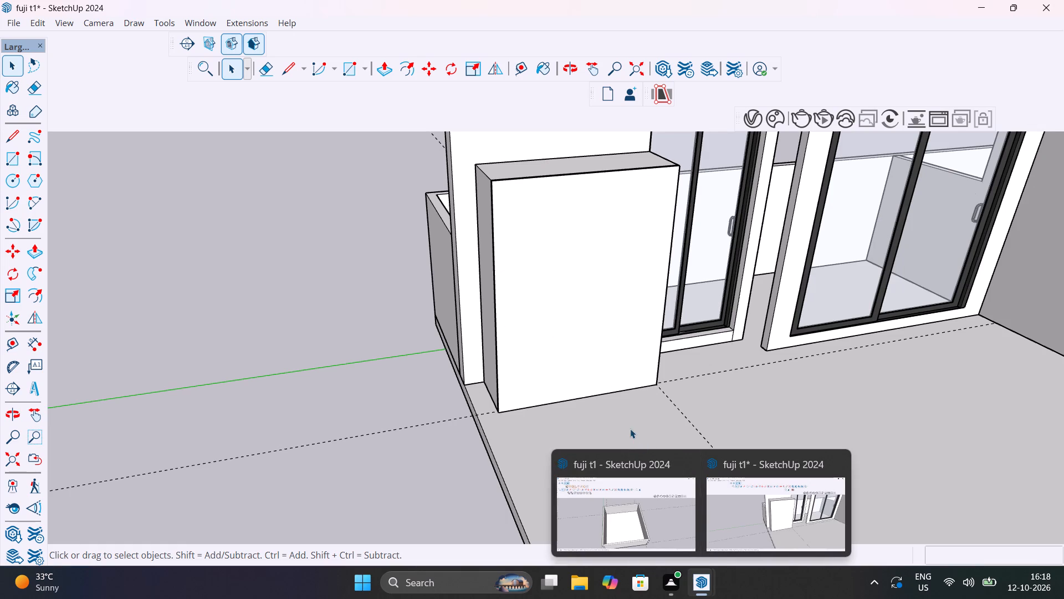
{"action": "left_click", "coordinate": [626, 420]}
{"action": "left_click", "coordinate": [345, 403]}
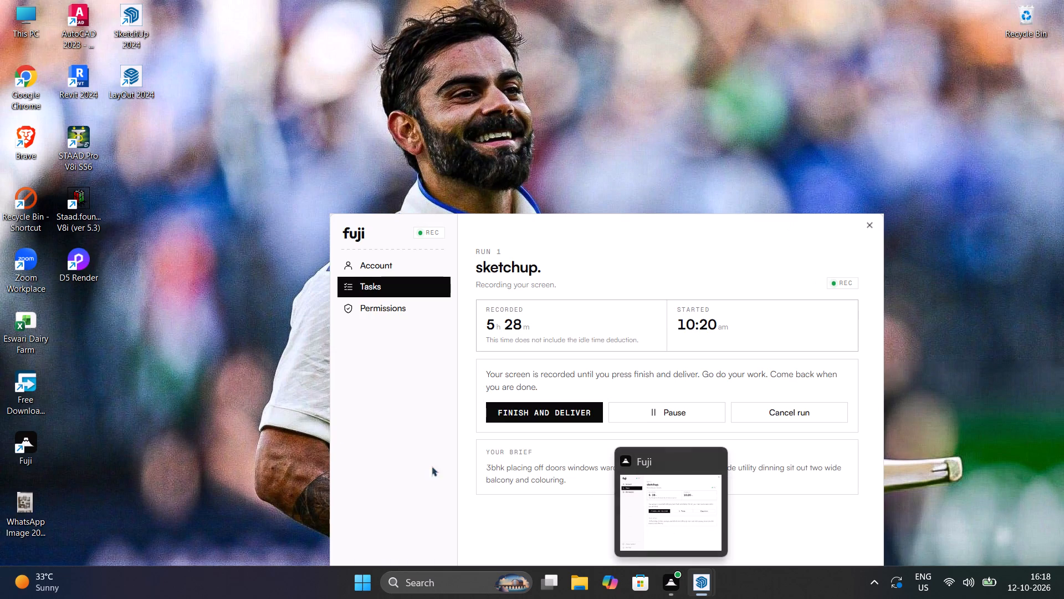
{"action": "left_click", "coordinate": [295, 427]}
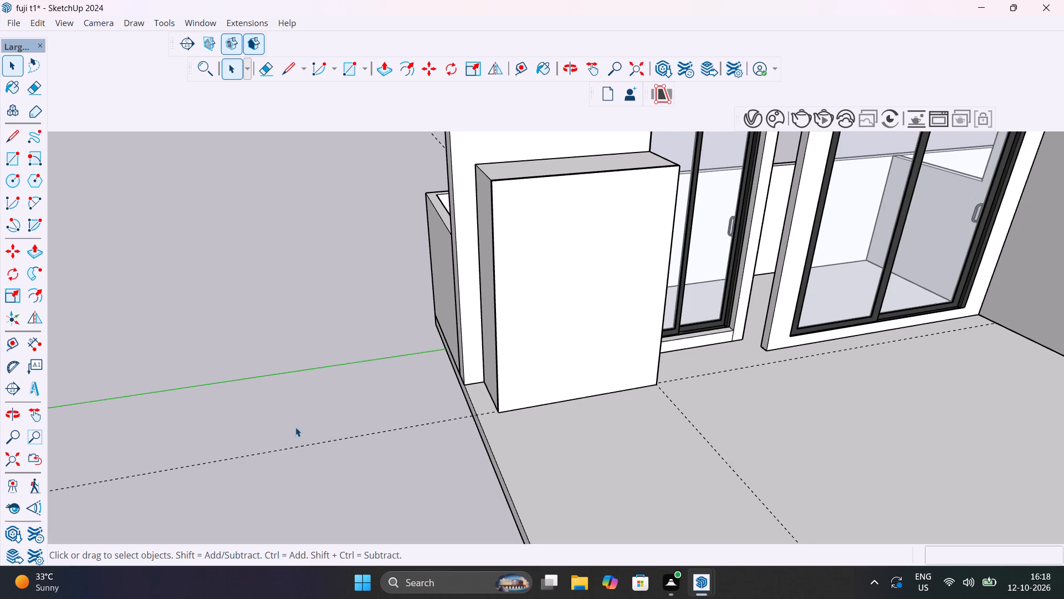
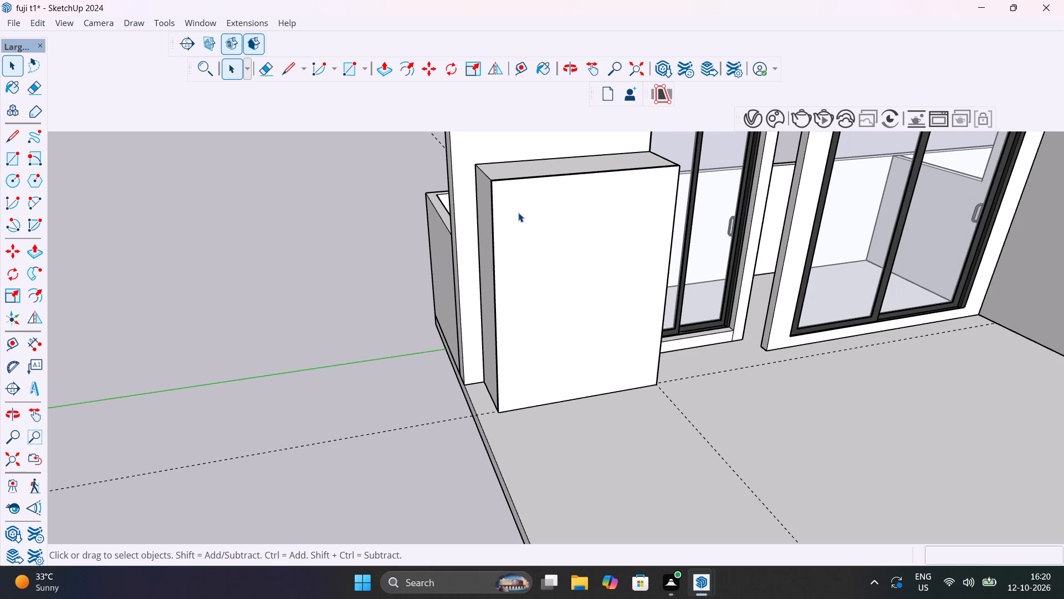
Make the thin front panel of the box a group and open the group for editing.
{"action": "scroll", "coordinate": [511, 185], "scroll_direction": "up", "scroll_amount": 10}
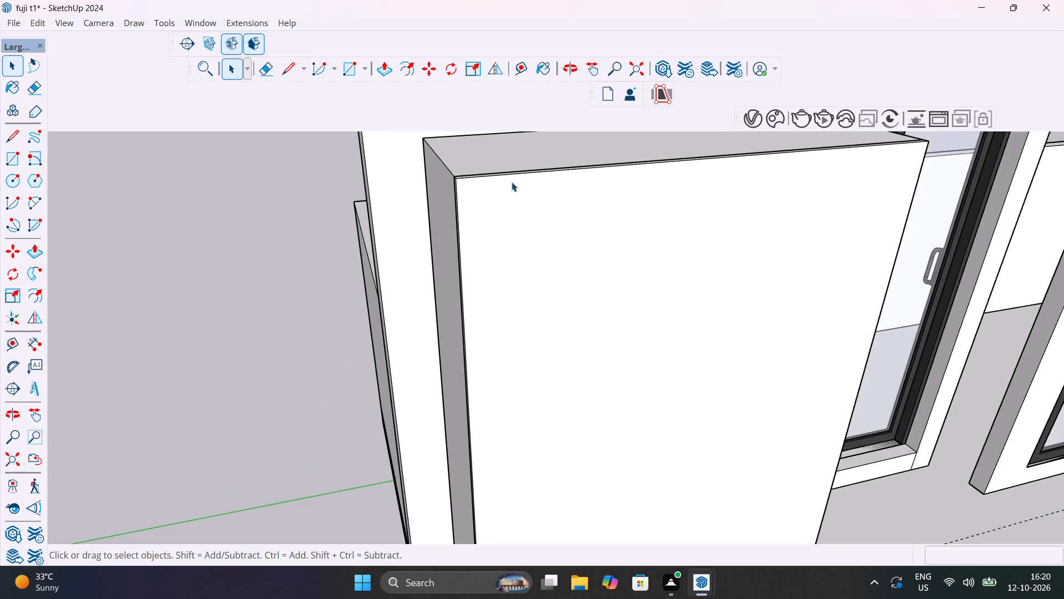
{"action": "middle_click_drag", "start_coordinate": [542, 204], "coordinate": [621, 251]}
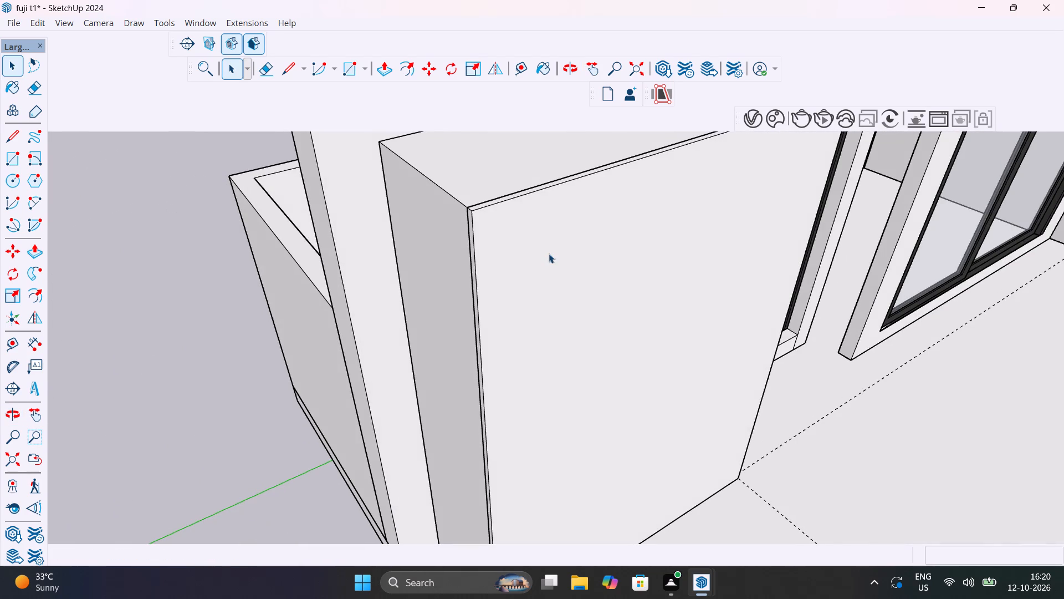
{"action": "triple_click", "coordinate": [545, 251]}
{"action": "left_click", "coordinate": [545, 251]}
{"action": "right_click", "coordinate": [545, 250]}
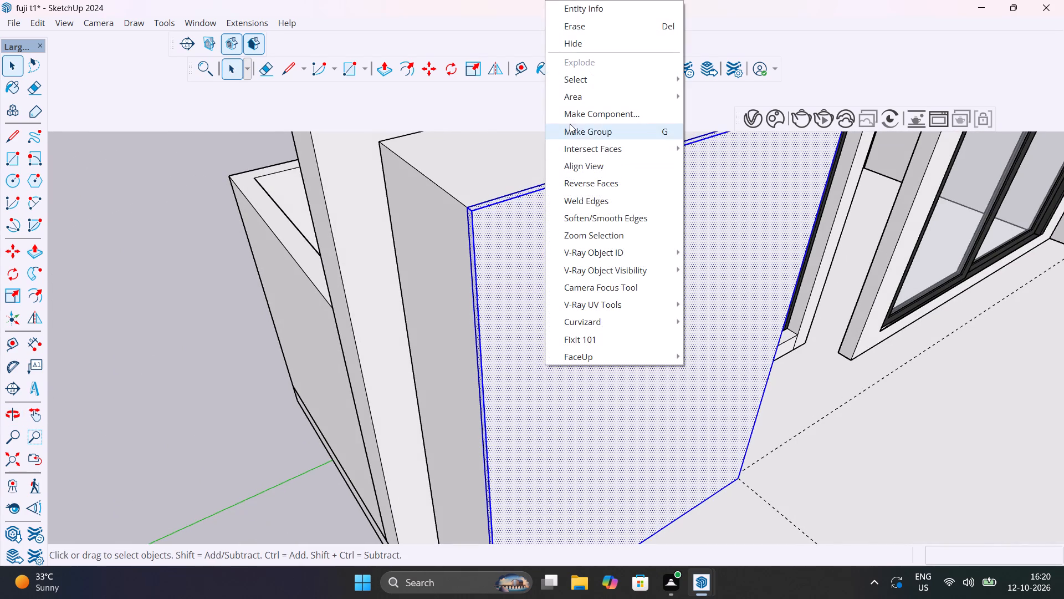
{"action": "left_click", "coordinate": [584, 133]}
{"action": "double_click", "coordinate": [595, 242]}
Place a vertical guide on the panel's front face, 2' from the side edge nearest the sliding doors.
{"action": "scroll", "coordinate": [595, 243], "scroll_direction": "up", "scroll_amount": 2}
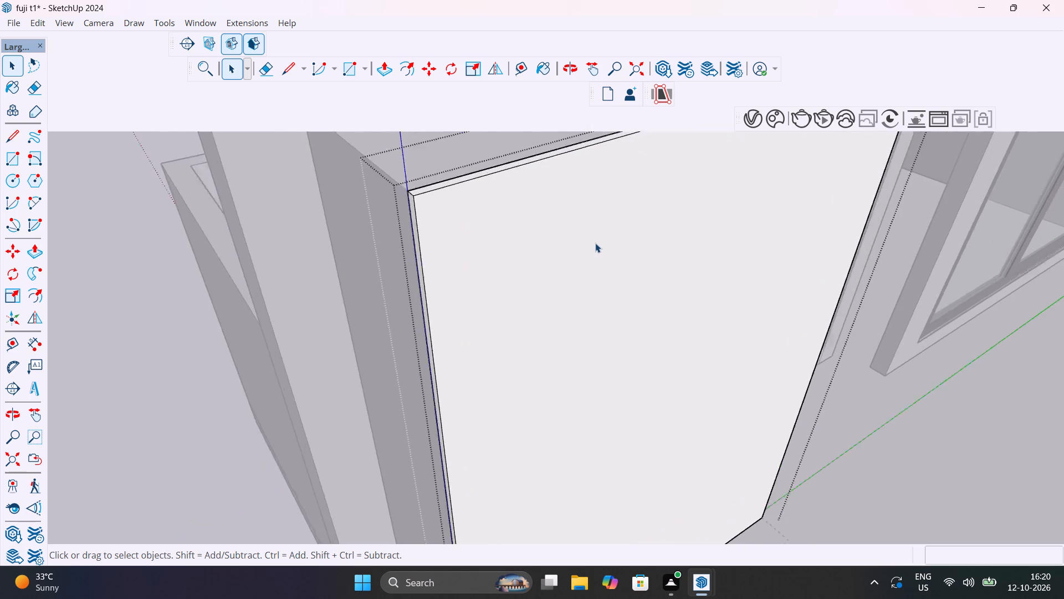
{"action": "scroll", "coordinate": [595, 243], "scroll_direction": "up", "scroll_amount": 2}
{"action": "scroll", "coordinate": [621, 253], "scroll_direction": "down", "scroll_amount": 10}
{"action": "middle_click_drag", "start_coordinate": [636, 259], "coordinate": [485, 247]}
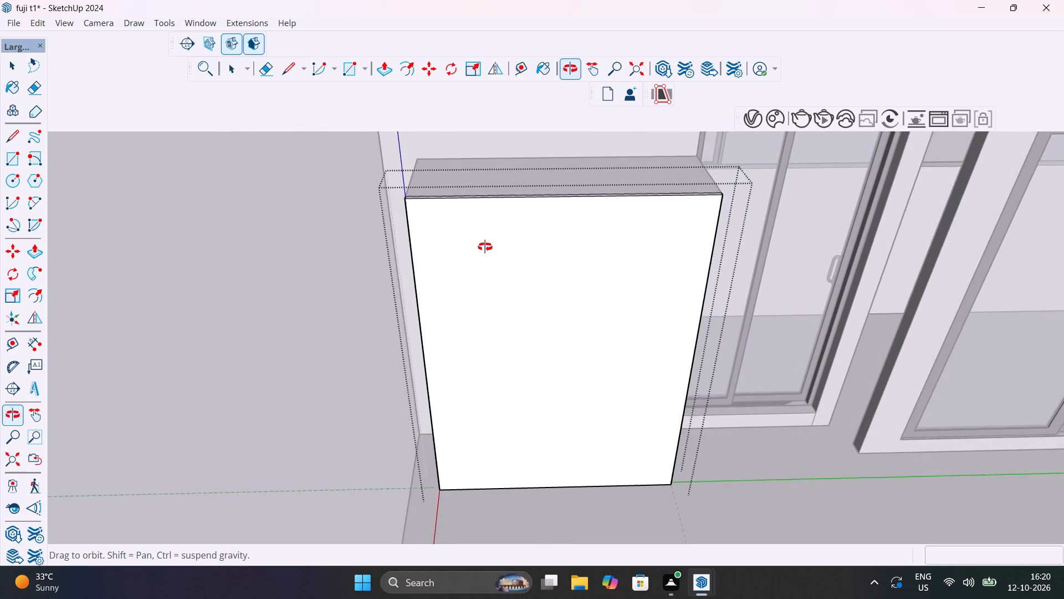
{"action": "middle_click_drag", "start_coordinate": [485, 247], "coordinate": [497, 253]}
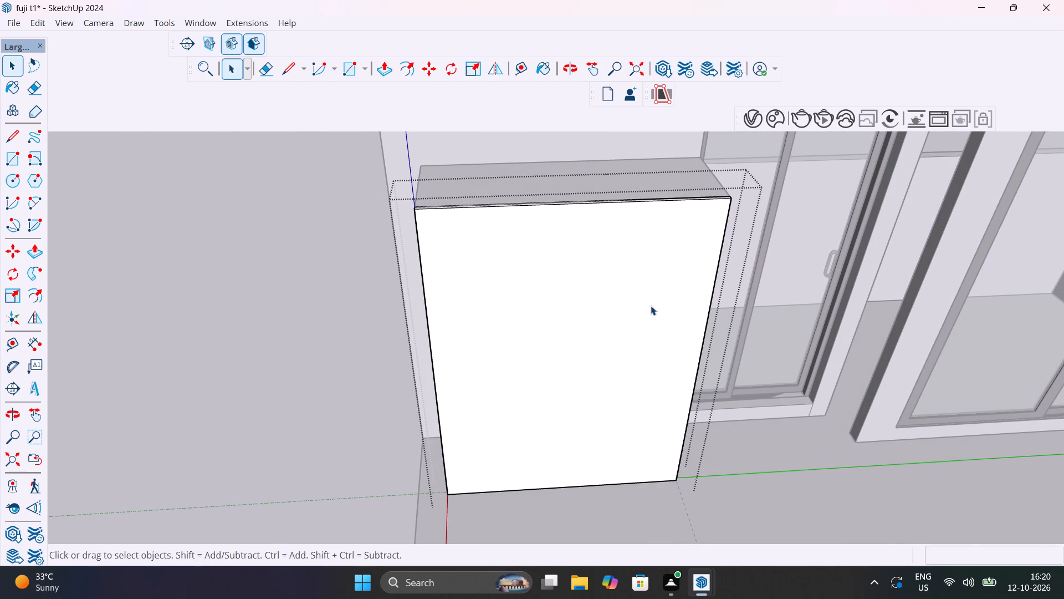
{"action": "middle_click_drag", "start_coordinate": [658, 320], "coordinate": [560, 271], "text": "shift"}
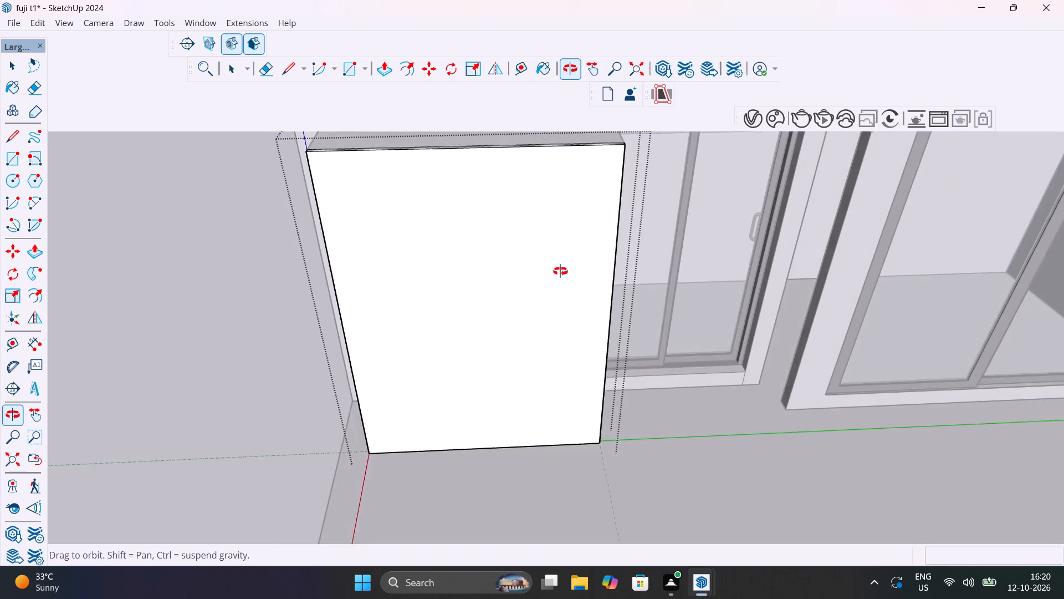
{"action": "middle_click_drag", "start_coordinate": [560, 271], "coordinate": [546, 329], "text": "shift"}
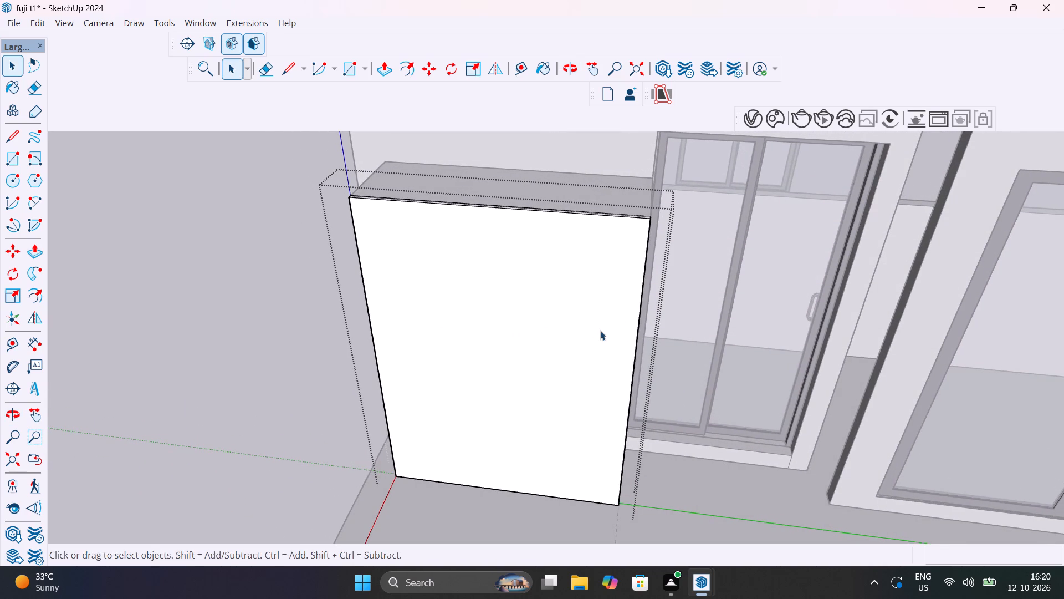
{"action": "key", "text": "t"}
{"action": "left_click", "coordinate": [641, 327]}
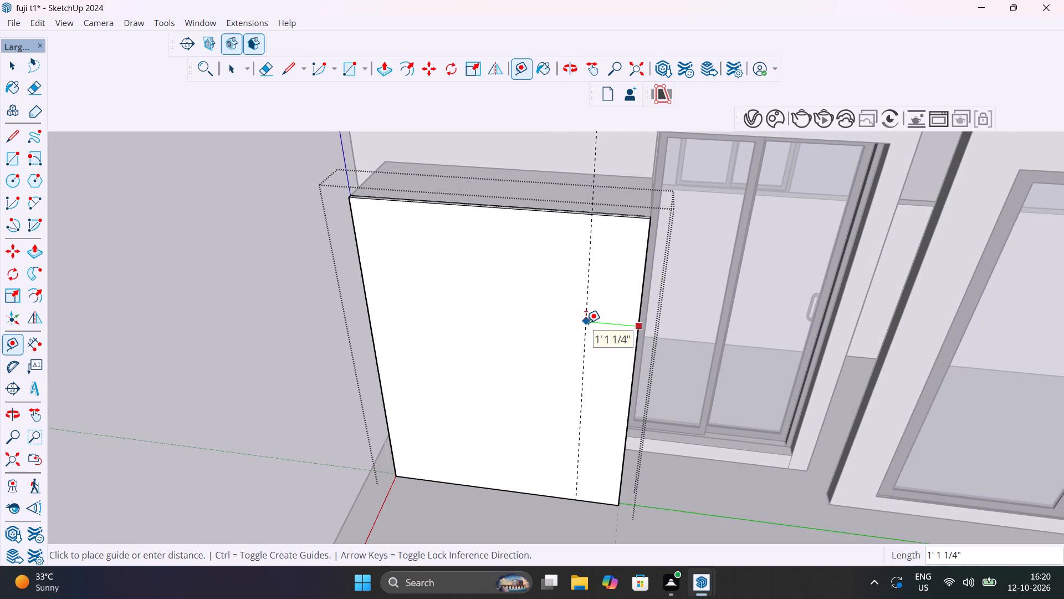
{"action": "type", "text": "2'"}
{"action": "key", "text": "Return"}
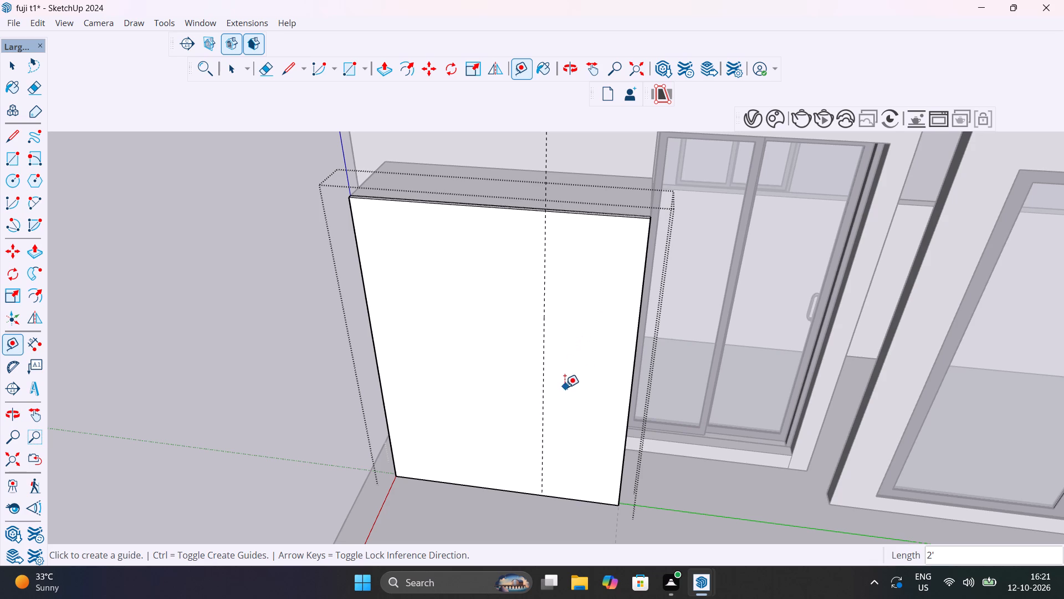
Draw an 8' vertical line along the guide from the panel's bottom edge to its top edge.
{"action": "scroll", "coordinate": [562, 390], "scroll_direction": "down", "scroll_amount": 1}
{"action": "middle_click_drag", "start_coordinate": [562, 390], "coordinate": [887, 370]}
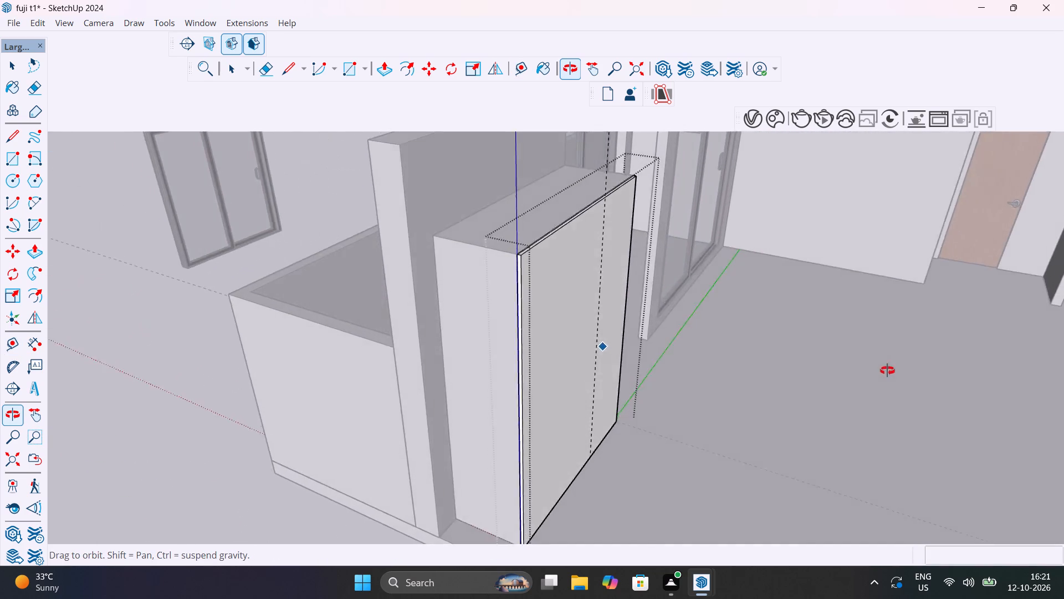
{"action": "middle_click_drag", "start_coordinate": [887, 370], "coordinate": [655, 345]}
{"action": "key", "text": "space"}
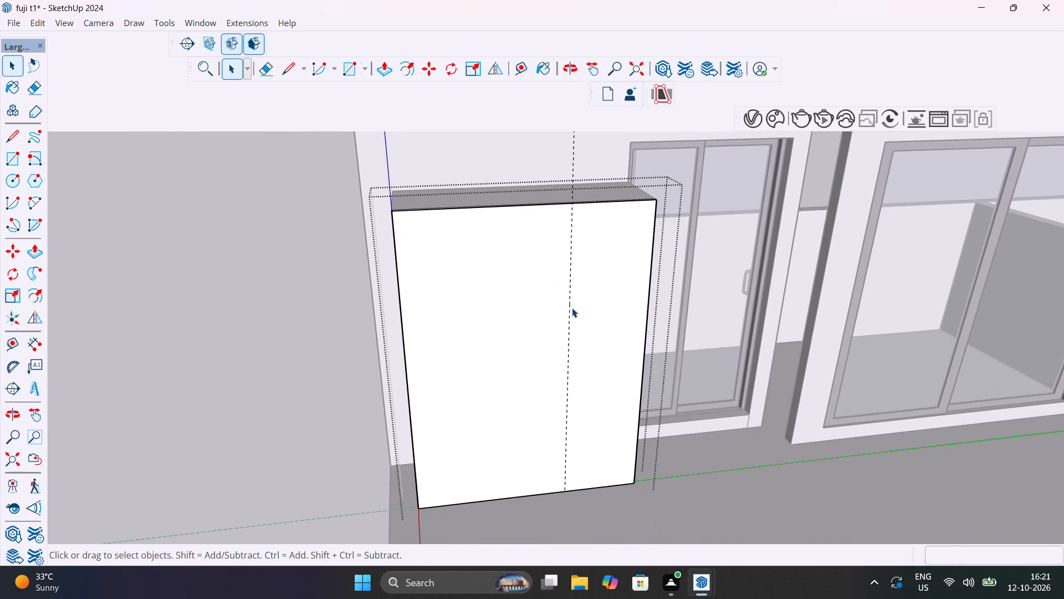
{"action": "key", "text": "l"}
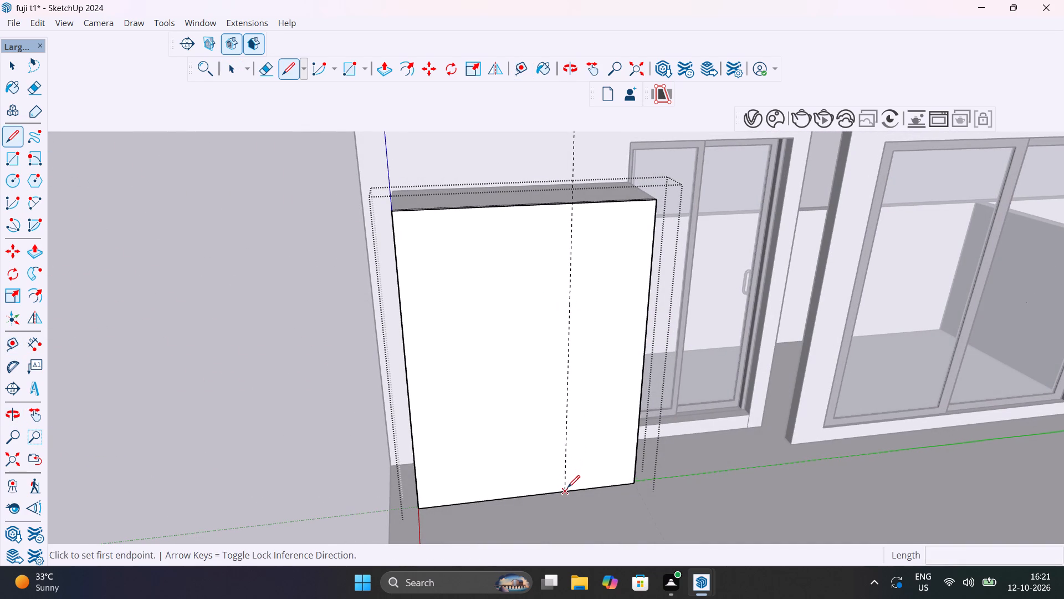
{"action": "left_click", "coordinate": [567, 488]}
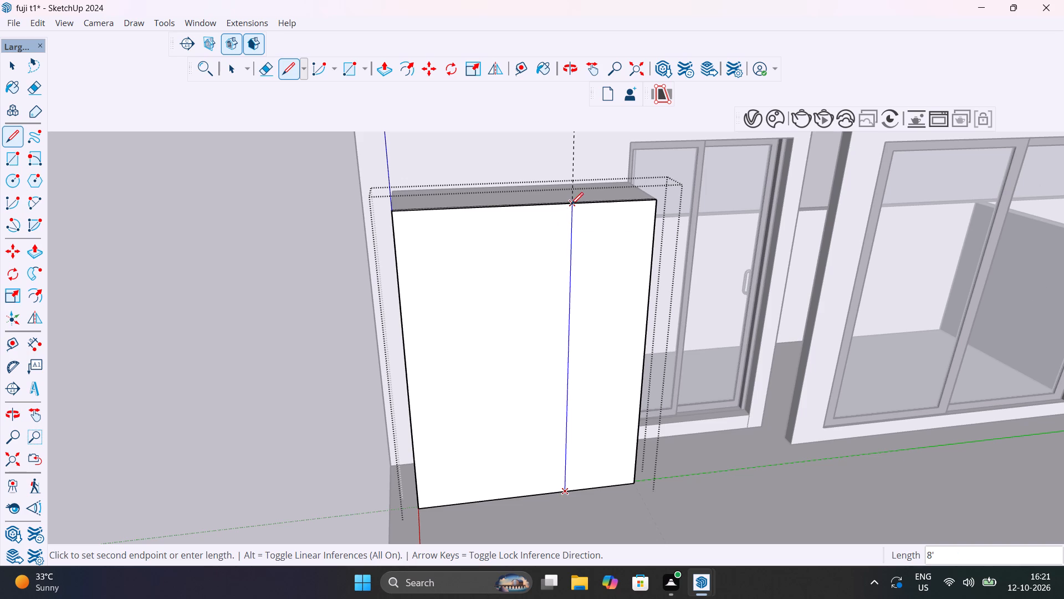
{"action": "scroll", "coordinate": [571, 205], "scroll_direction": "up", "scroll_amount": 15}
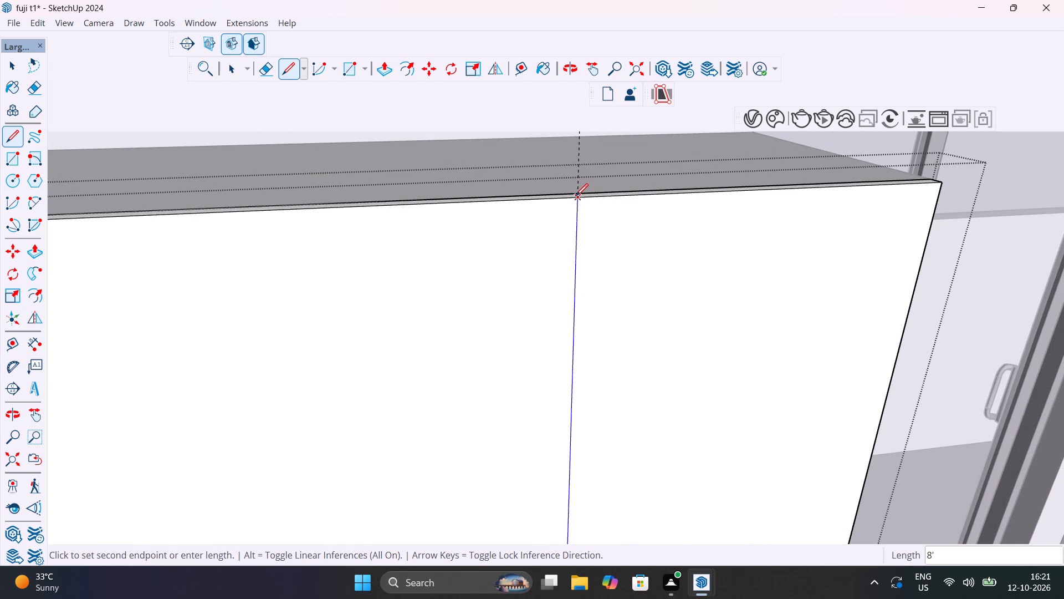
{"action": "left_click", "coordinate": [576, 200]}
{"action": "key", "text": "space"}
Copy the new vertical line 4 mm away from the side nearest the sliding doors.
{"action": "scroll", "coordinate": [590, 260], "scroll_direction": "down", "scroll_amount": 7}
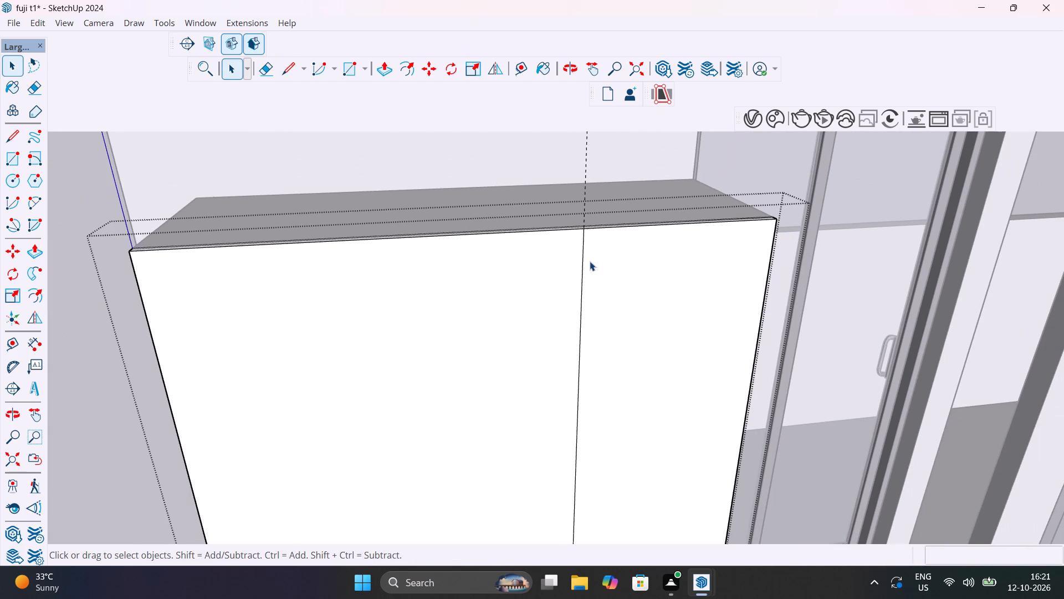
{"action": "left_click", "coordinate": [584, 235]}
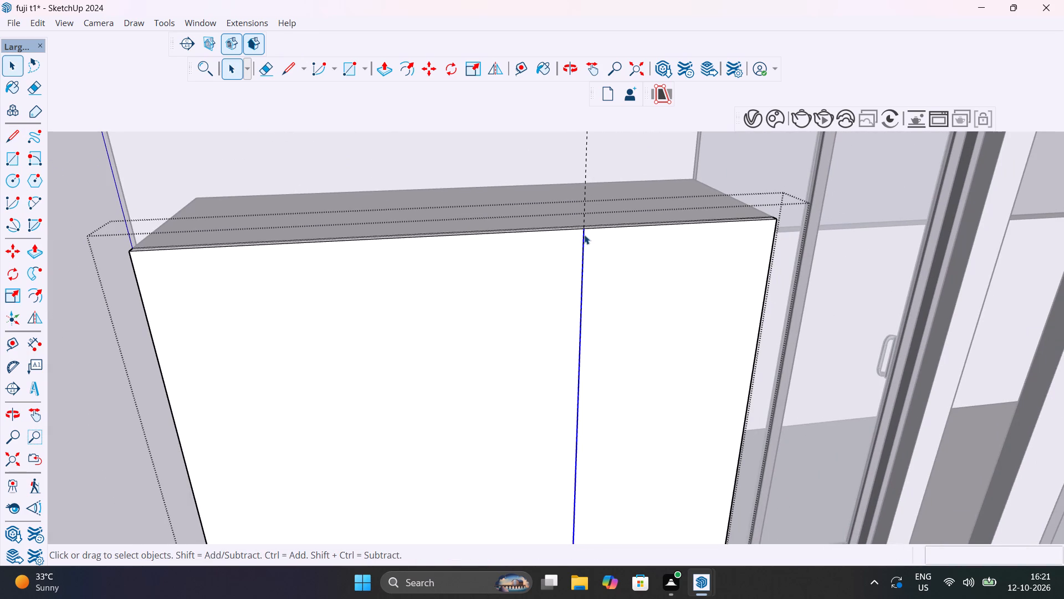
{"action": "key", "text": "m"}
{"action": "left_click", "coordinate": [583, 230]}
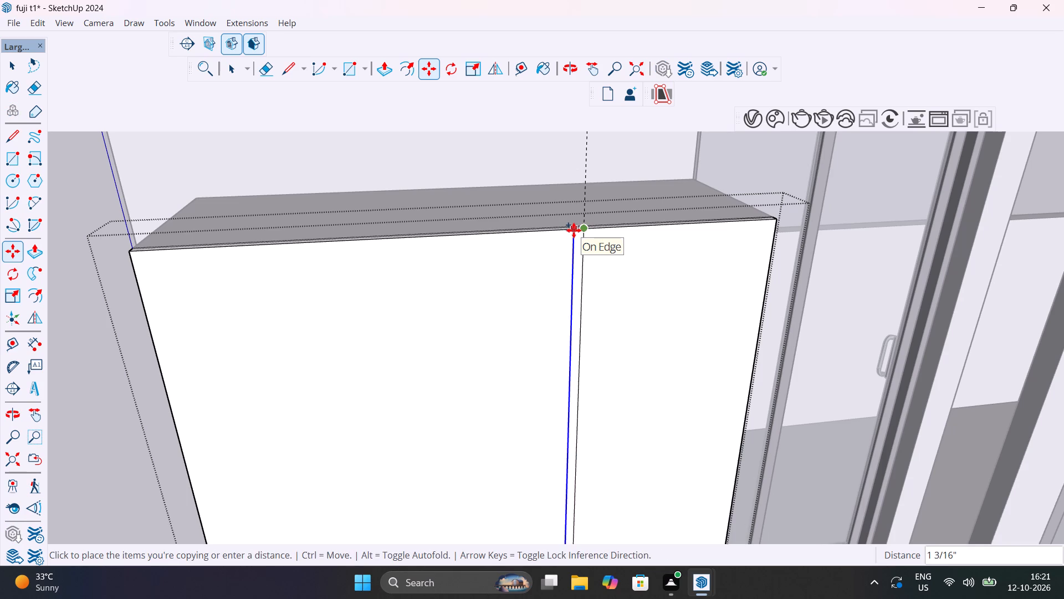
{"action": "key", "text": "4"}
{"action": "type", "text": "mm"}
{"action": "key", "text": "Return"}
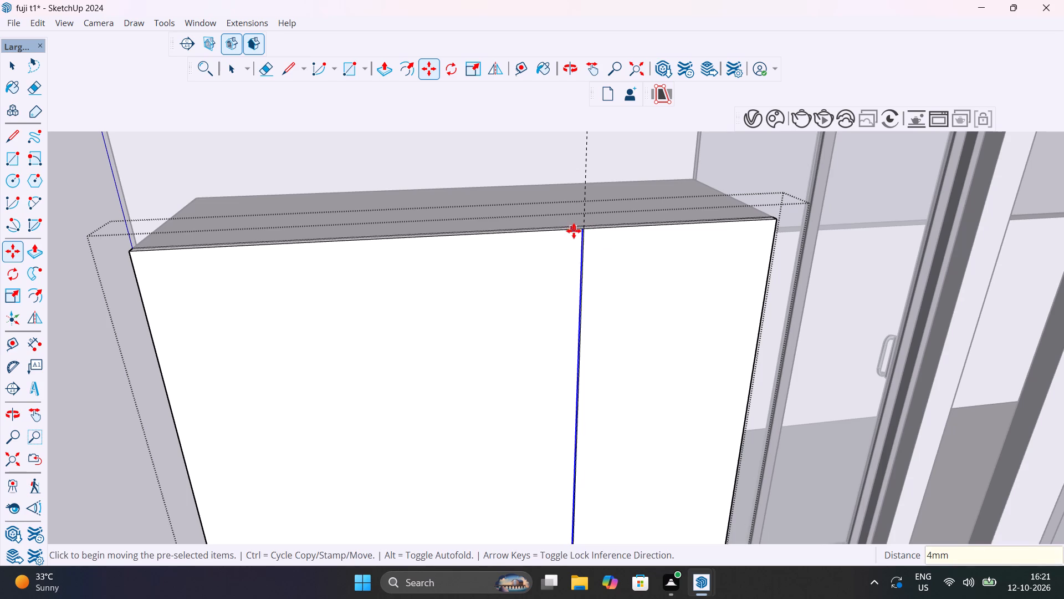
{"action": "scroll", "coordinate": [584, 231], "scroll_direction": "up", "scroll_amount": 16}
{"action": "scroll", "coordinate": [612, 277], "scroll_direction": "up", "scroll_amount": 1}
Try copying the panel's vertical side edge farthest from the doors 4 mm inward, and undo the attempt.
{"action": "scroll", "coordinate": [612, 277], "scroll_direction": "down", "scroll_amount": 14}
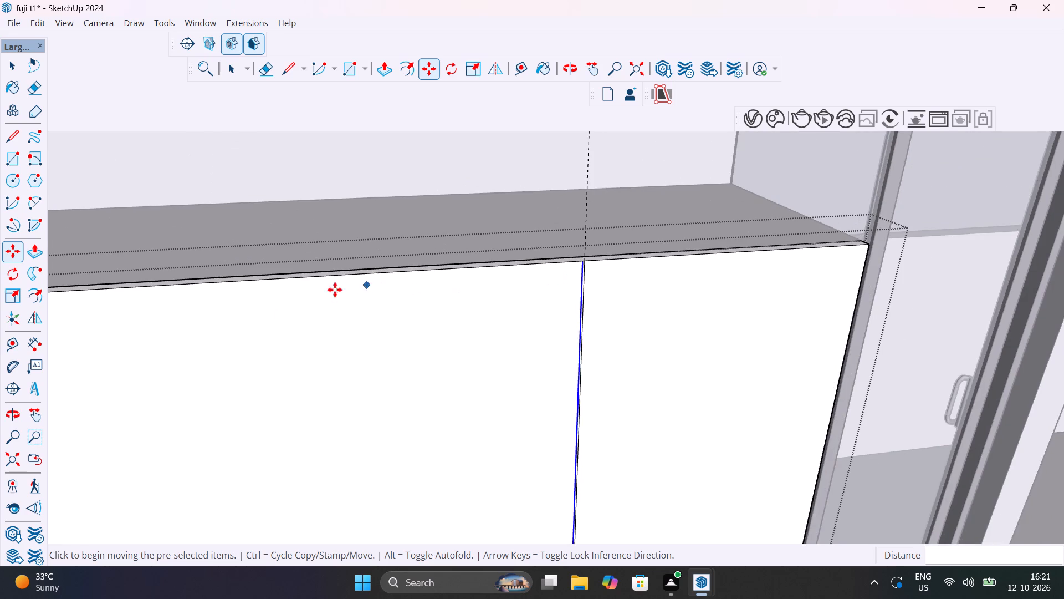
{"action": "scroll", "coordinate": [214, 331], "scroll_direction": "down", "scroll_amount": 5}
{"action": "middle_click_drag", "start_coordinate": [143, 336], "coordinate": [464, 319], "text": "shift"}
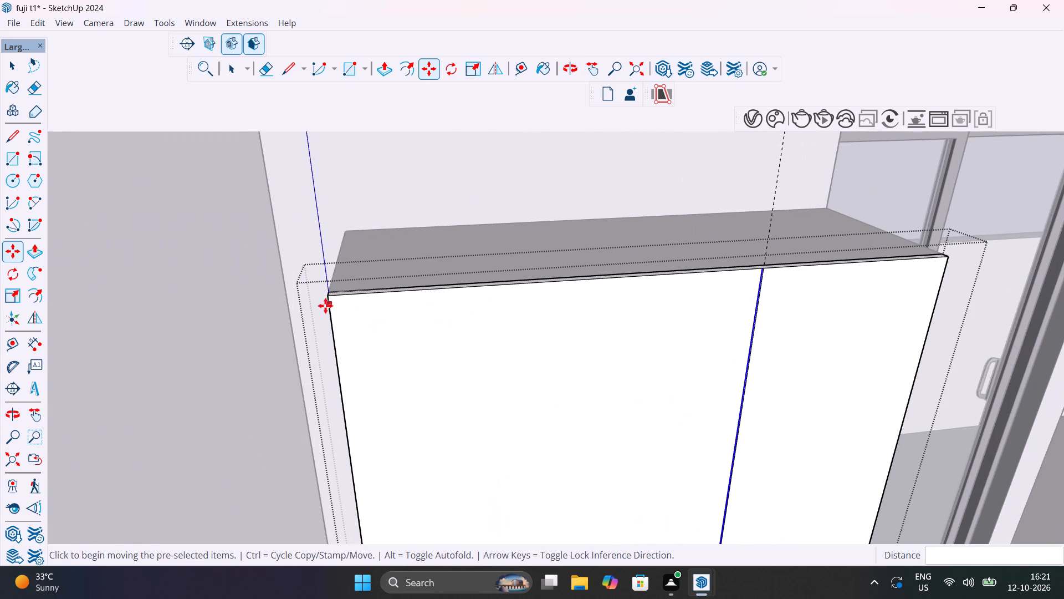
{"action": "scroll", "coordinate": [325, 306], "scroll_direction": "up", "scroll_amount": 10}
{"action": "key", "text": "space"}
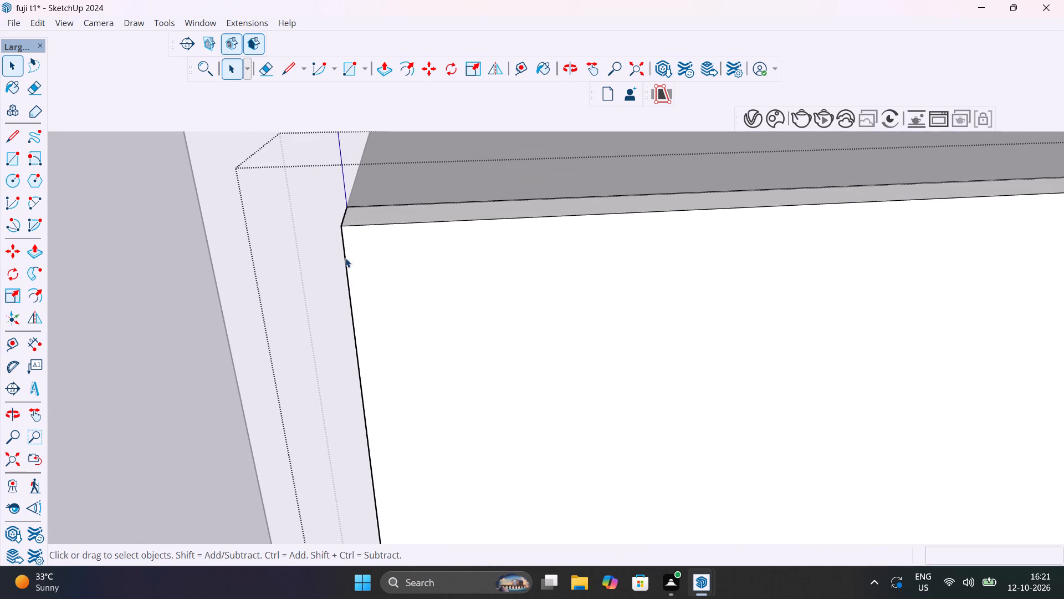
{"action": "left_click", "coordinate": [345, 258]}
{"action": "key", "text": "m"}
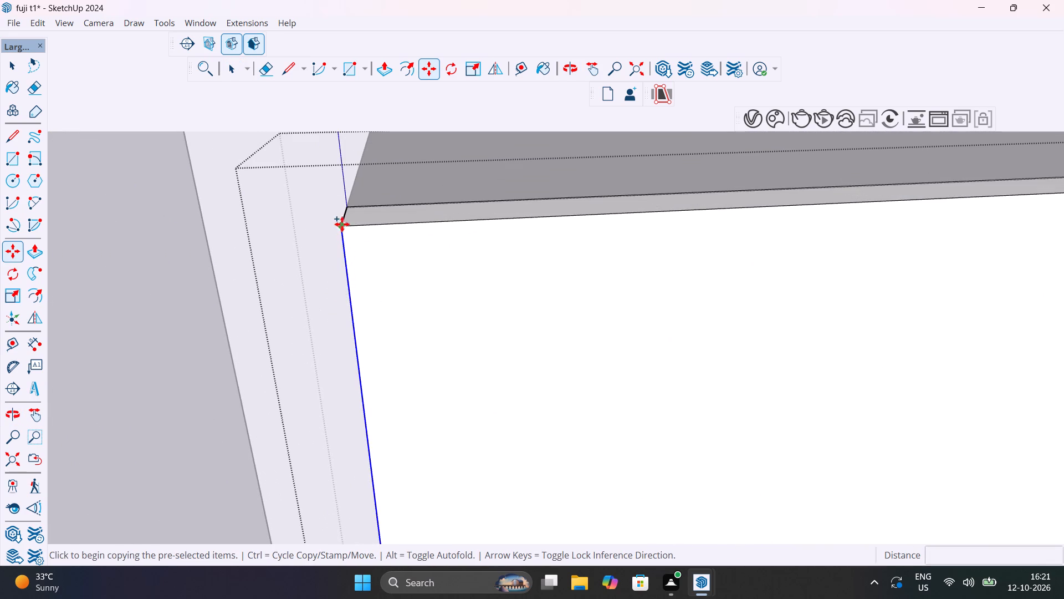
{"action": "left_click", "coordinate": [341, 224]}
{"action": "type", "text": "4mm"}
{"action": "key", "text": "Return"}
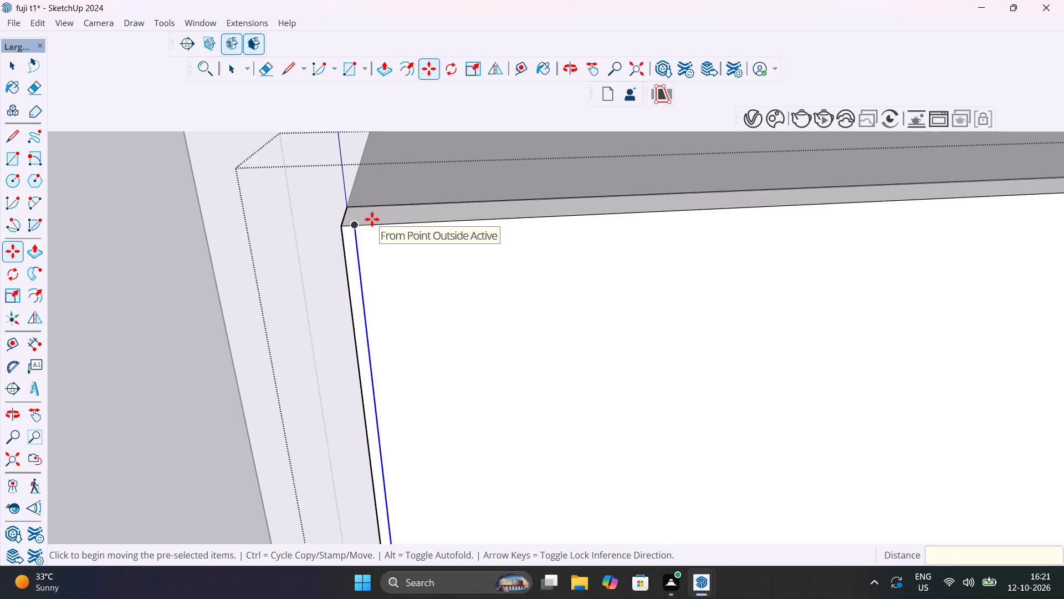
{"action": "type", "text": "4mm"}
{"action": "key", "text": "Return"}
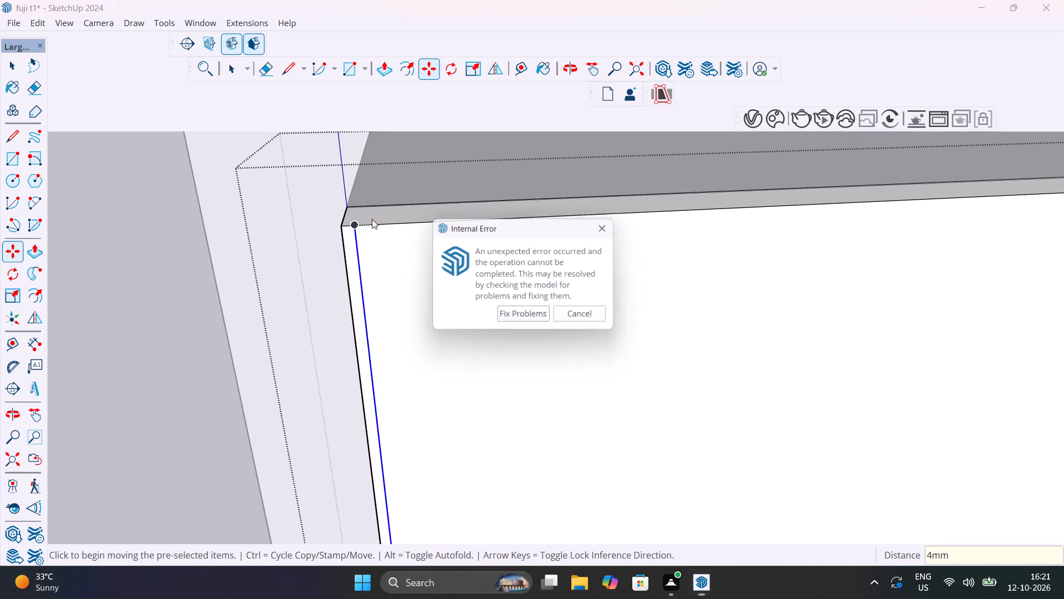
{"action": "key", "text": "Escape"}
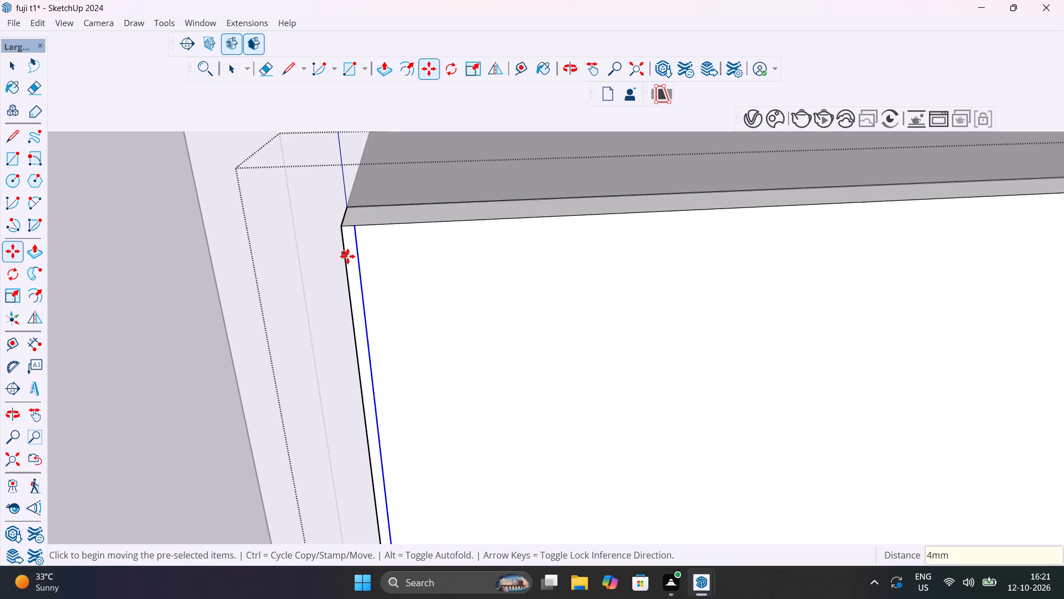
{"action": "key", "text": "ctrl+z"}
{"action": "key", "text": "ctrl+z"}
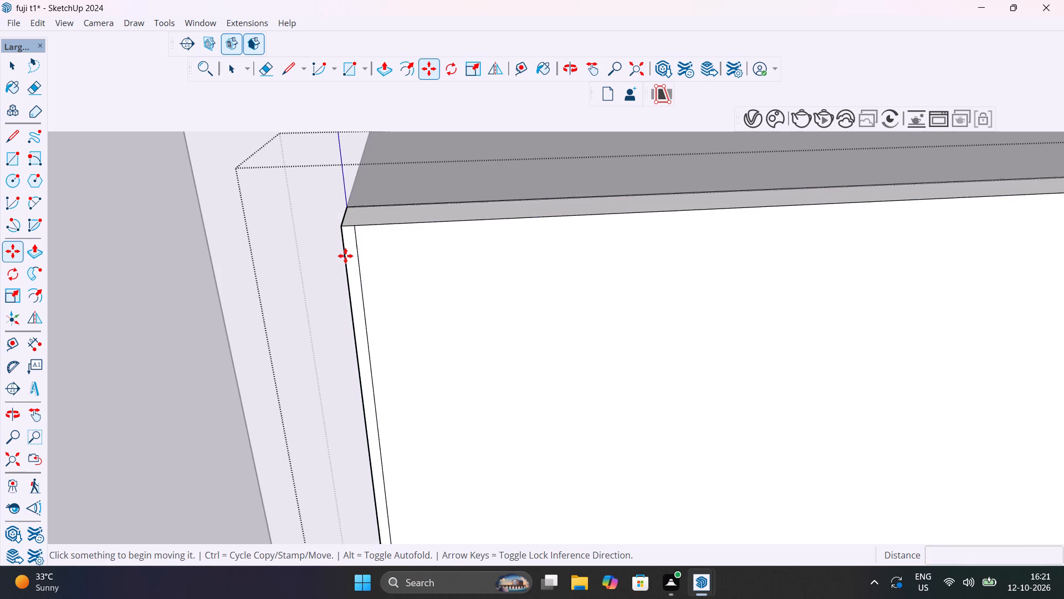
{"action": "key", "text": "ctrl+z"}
Copy the front face's vertical side edge farthest from the doors 4 mm inward.
{"action": "key", "text": "space"}
{"action": "left_click", "coordinate": [345, 253]}
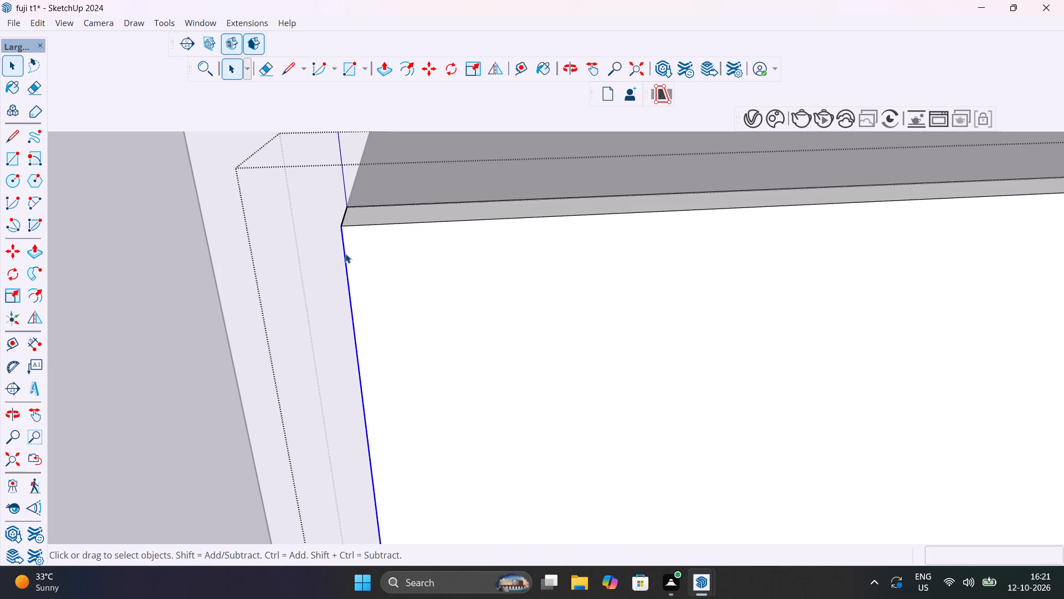
{"action": "key", "text": "m"}
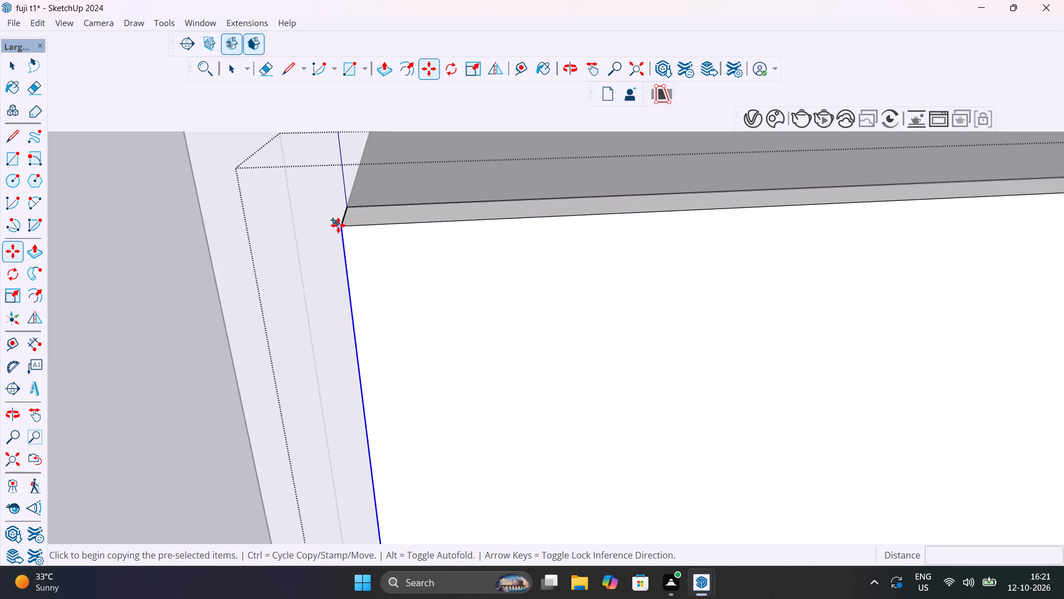
{"action": "left_click", "coordinate": [341, 228]}
{"action": "type", "text": "4mm"}
{"action": "key", "text": "Return"}
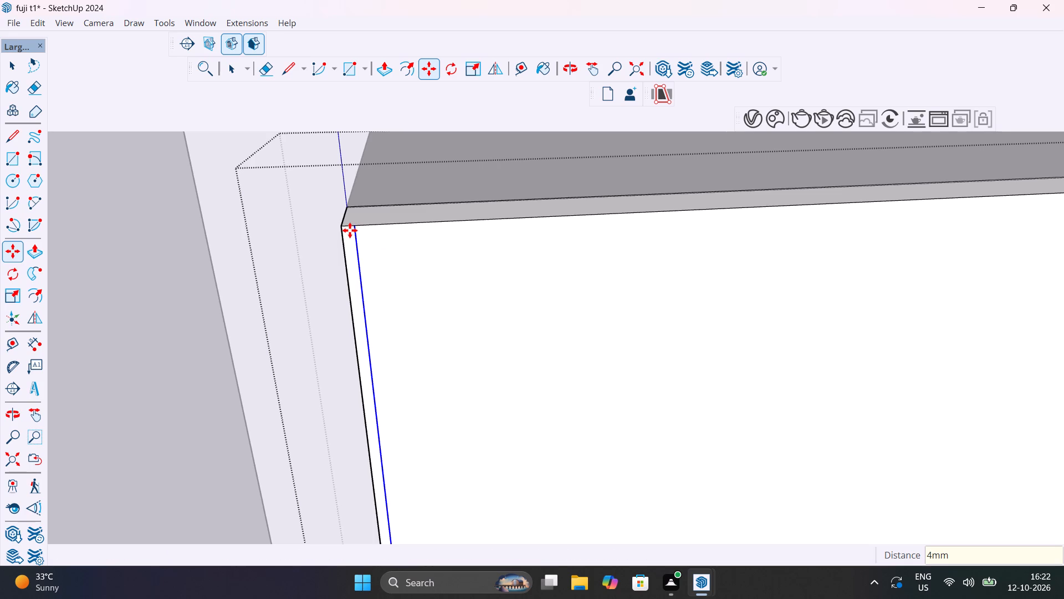
{"action": "key", "text": "space"}
Copy the 4 mm inset line about 3' 11 11/16" across the face onto the nearer line of the vertical pair at the guide.
{"action": "scroll", "coordinate": [350, 230], "scroll_direction": "down", "scroll_amount": 17}
{"action": "middle_click_drag", "start_coordinate": [388, 278], "coordinate": [417, 280]}
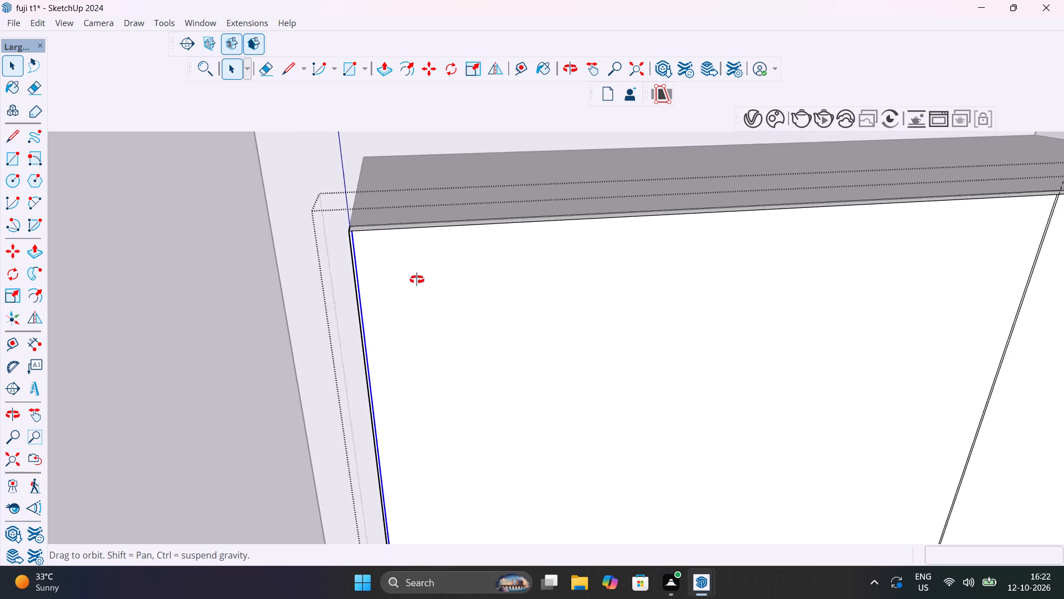
{"action": "middle_click_drag", "start_coordinate": [417, 280], "coordinate": [463, 281]}
{"action": "scroll", "coordinate": [402, 245], "scroll_direction": "up", "scroll_amount": 6}
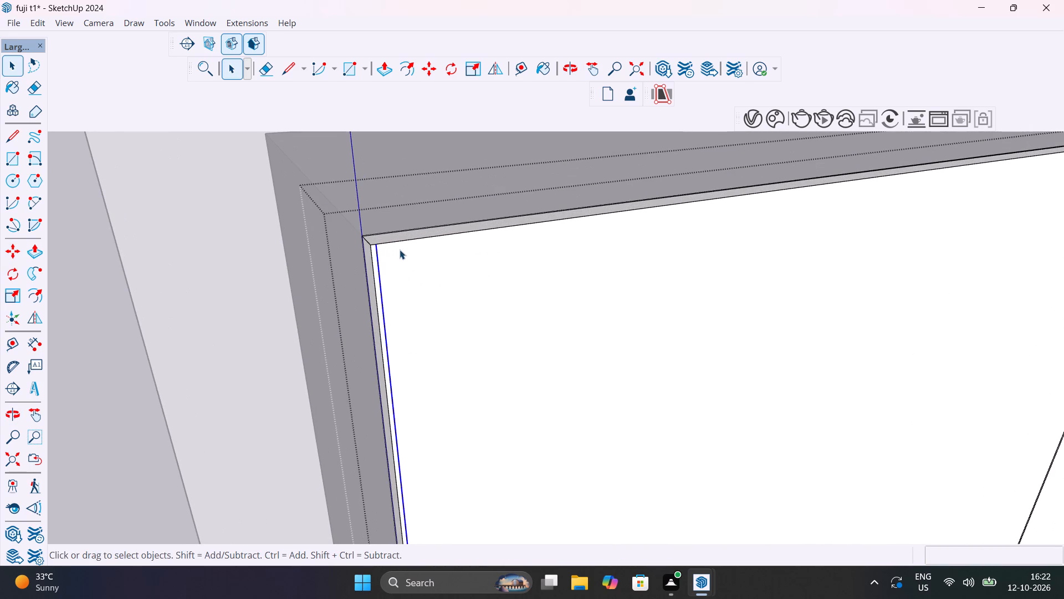
{"action": "key", "text": "m"}
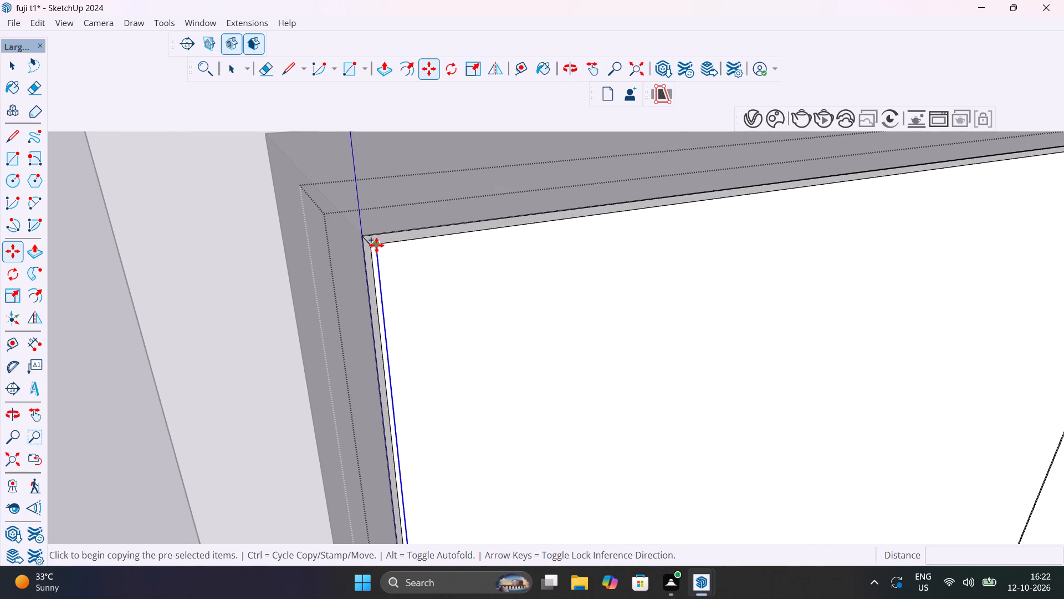
{"action": "left_click", "coordinate": [376, 245]}
{"action": "scroll", "coordinate": [439, 249], "scroll_direction": "down", "scroll_amount": 15}
{"action": "scroll", "coordinate": [729, 207], "scroll_direction": "up", "scroll_amount": 6}
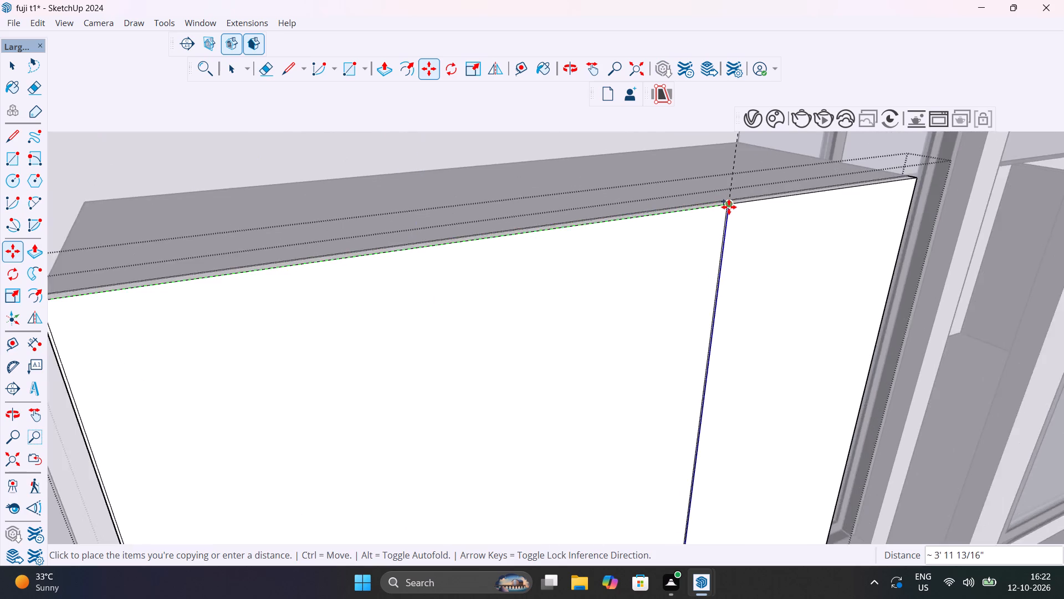
{"action": "scroll", "coordinate": [729, 207], "scroll_direction": "up", "scroll_amount": 16}
{"action": "left_click", "coordinate": [722, 195]}
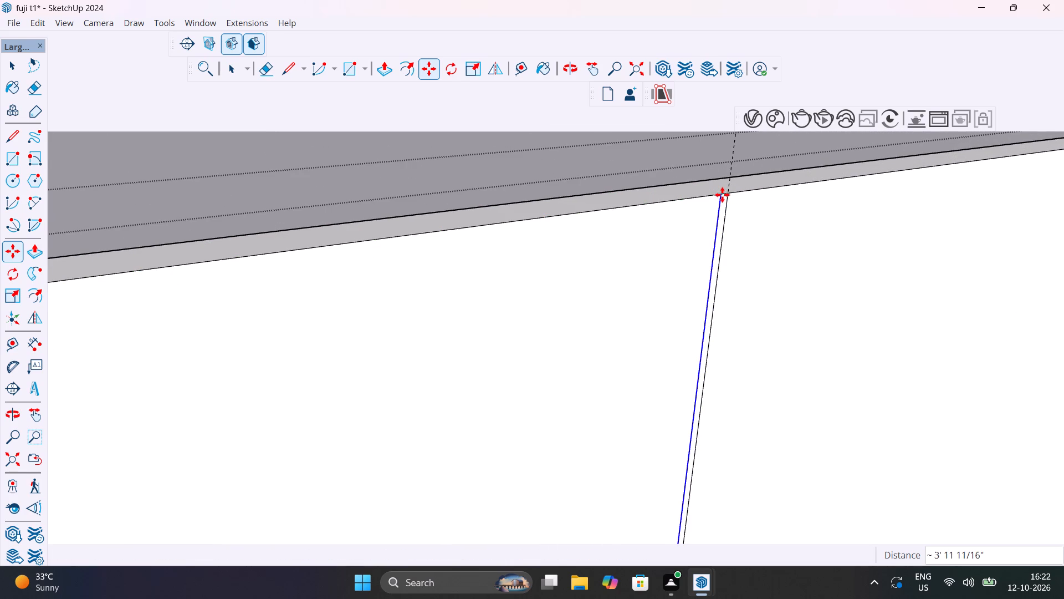
Divide the last line copy into three equal spacings across the front face.
{"action": "type", "text": "3/"}
{"action": "key", "text": "Return"}
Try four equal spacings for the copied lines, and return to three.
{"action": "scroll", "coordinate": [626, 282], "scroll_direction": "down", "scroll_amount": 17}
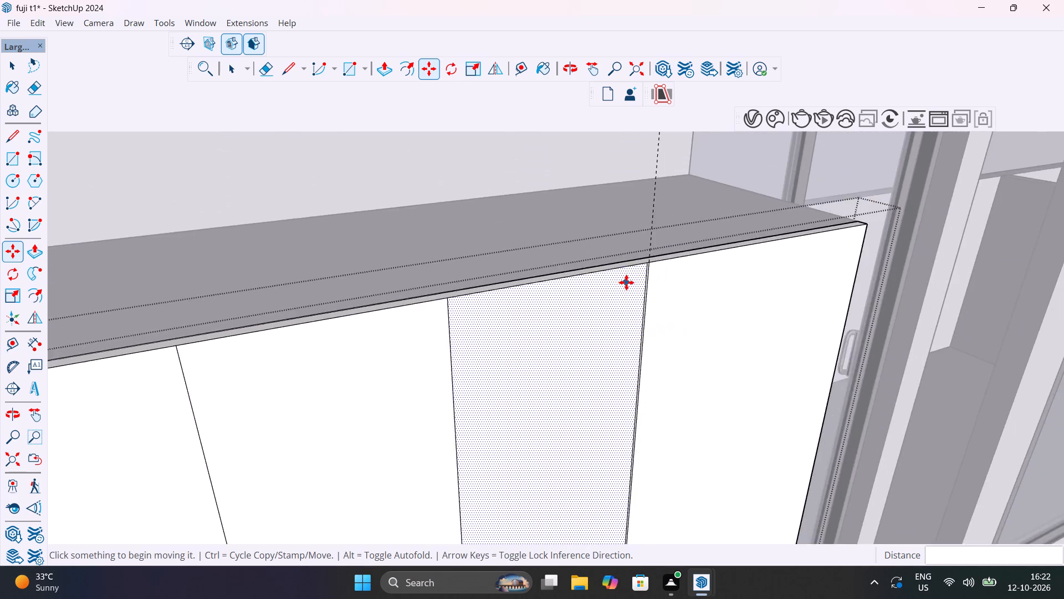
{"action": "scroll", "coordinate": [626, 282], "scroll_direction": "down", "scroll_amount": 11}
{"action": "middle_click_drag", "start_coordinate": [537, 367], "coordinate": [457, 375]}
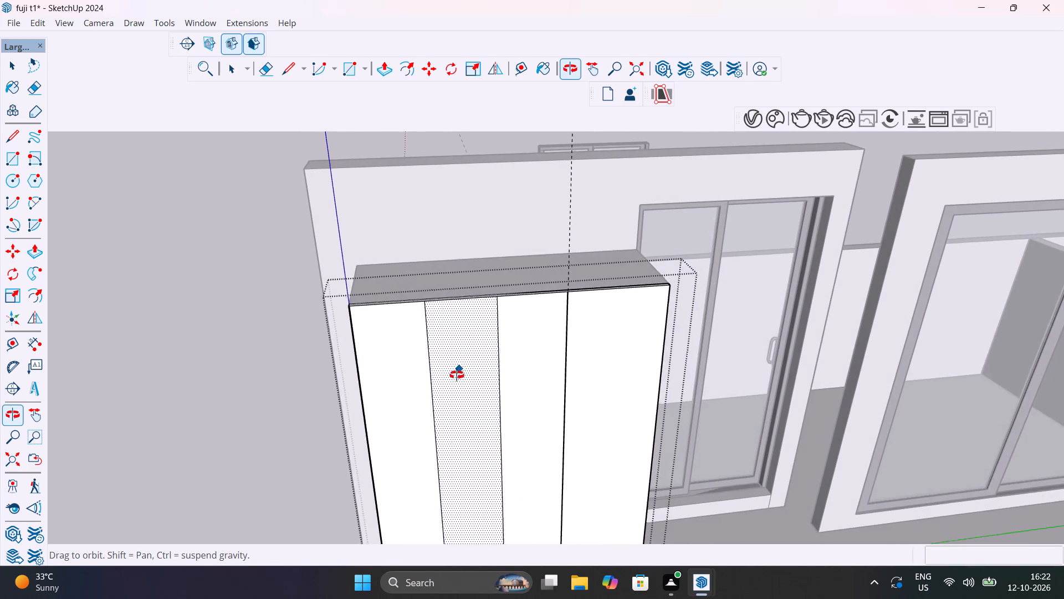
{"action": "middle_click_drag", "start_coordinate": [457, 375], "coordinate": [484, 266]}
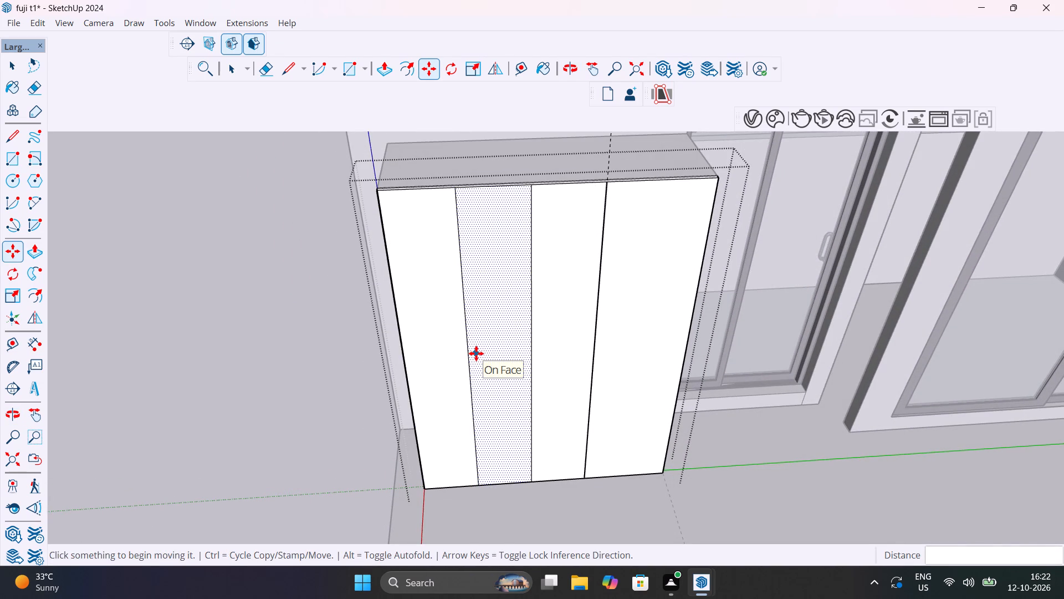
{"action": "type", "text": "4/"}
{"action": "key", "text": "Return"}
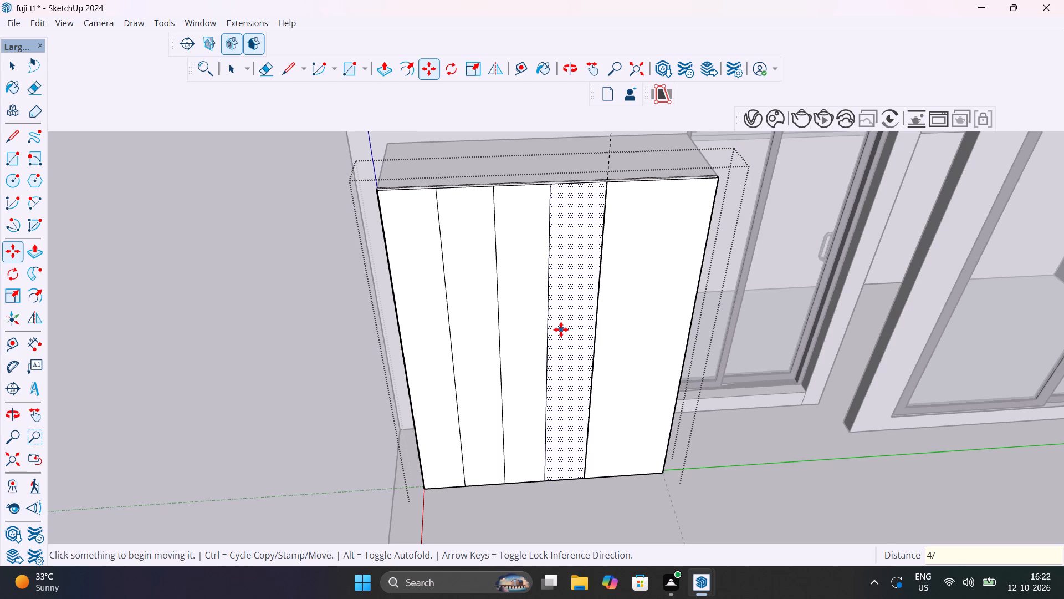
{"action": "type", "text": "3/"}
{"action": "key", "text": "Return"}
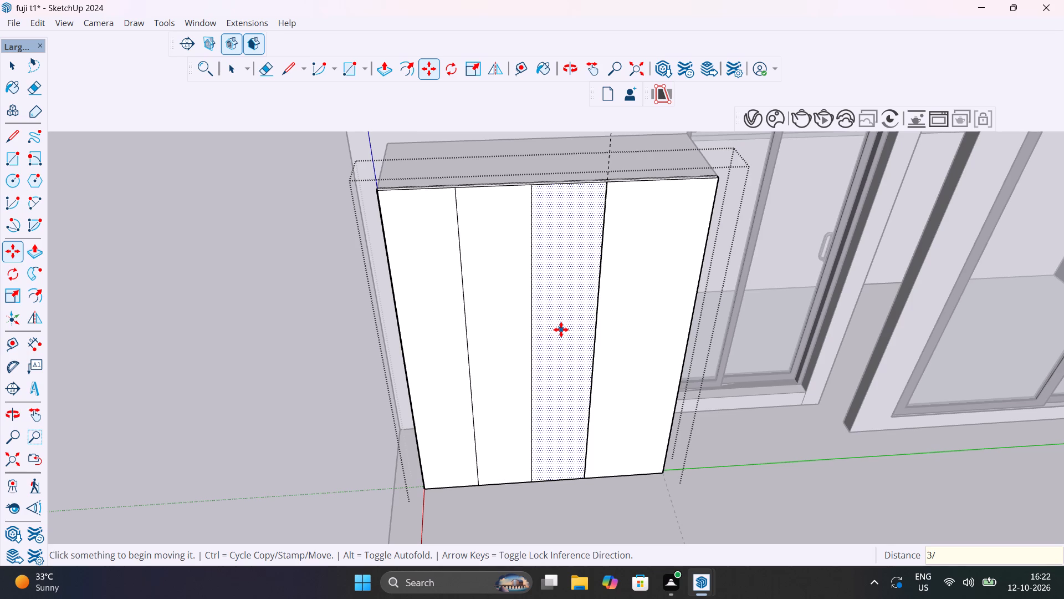
Copy the two intermediate vertical dividing lines on the front face 4 mm toward the sliding doors.
{"action": "key", "text": "space"}
{"action": "scroll", "coordinate": [448, 349], "scroll_direction": "down", "scroll_amount": 6}
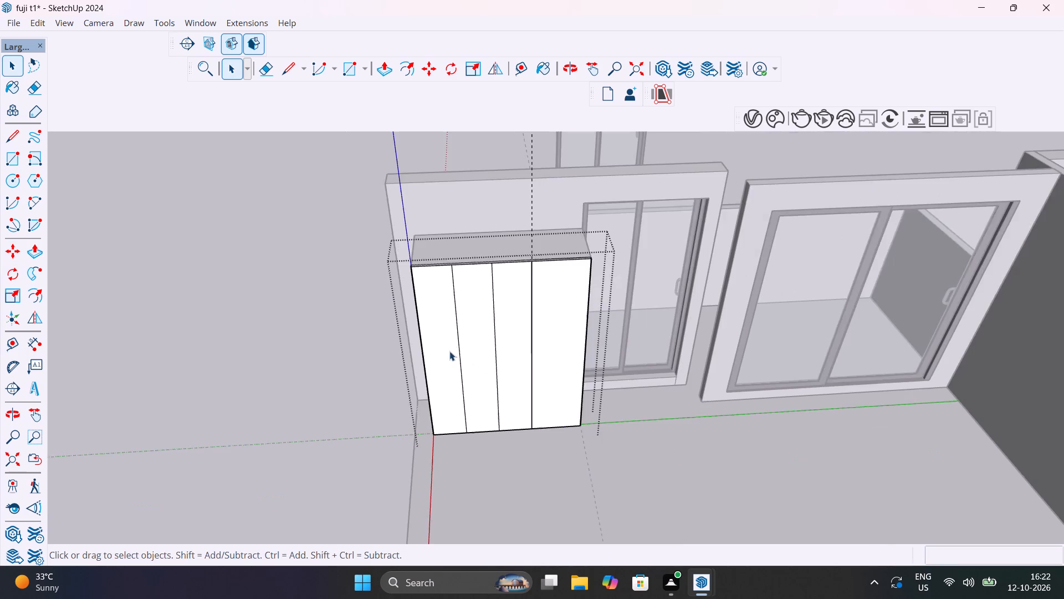
{"action": "scroll", "coordinate": [541, 395], "scroll_direction": "down", "scroll_amount": 1}
{"action": "middle_click_drag", "start_coordinate": [541, 396], "coordinate": [609, 322]}
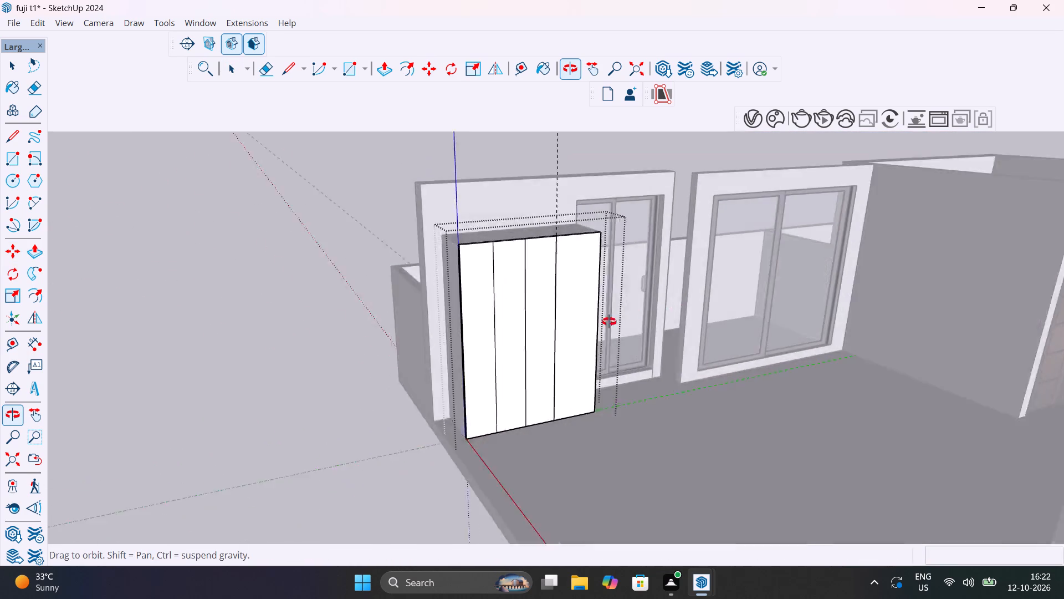
{"action": "middle_click_drag", "start_coordinate": [609, 322], "coordinate": [547, 410]}
{"action": "scroll", "coordinate": [520, 325], "scroll_direction": "up", "scroll_amount": 10}
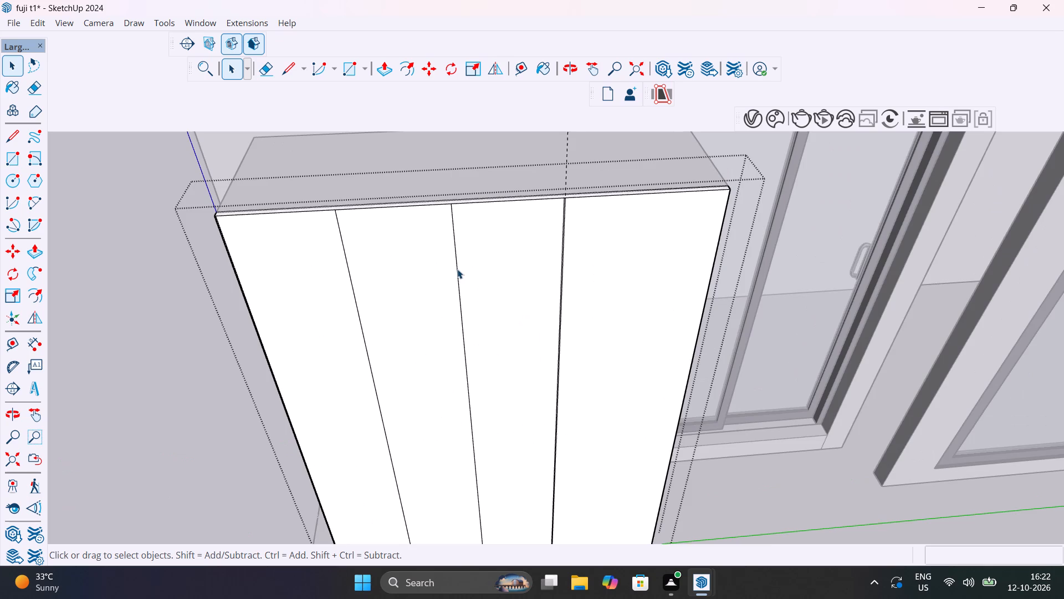
{"action": "scroll", "coordinate": [424, 259], "scroll_direction": "up", "scroll_amount": 5}
{"action": "middle_click_drag", "start_coordinate": [431, 264], "coordinate": [544, 402]}
{"action": "left_click", "coordinate": [595, 339]}
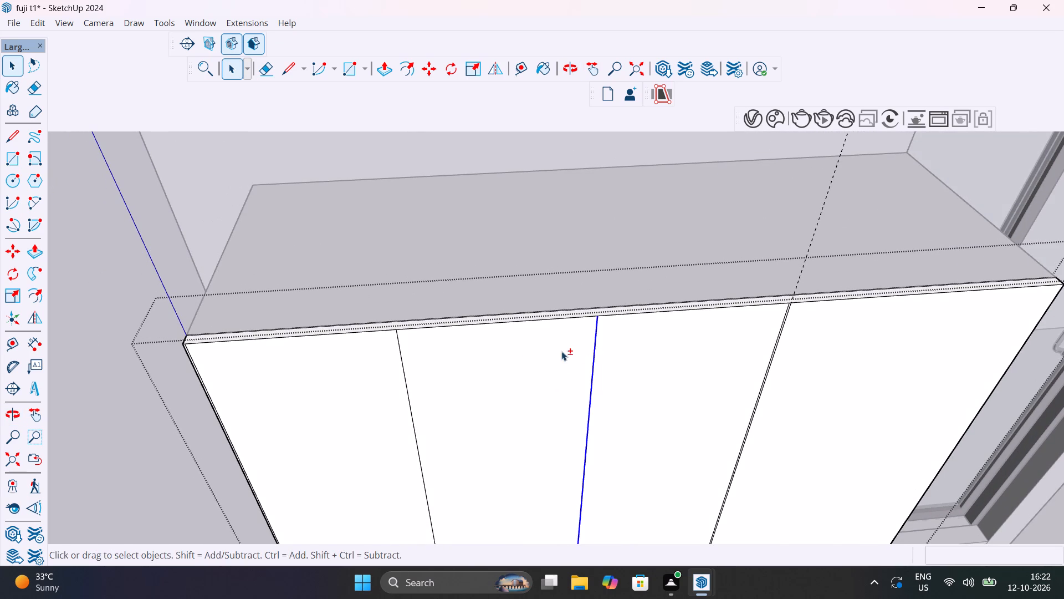
{"action": "left_click", "coordinate": [401, 356], "text": "shift"}
{"action": "key", "text": "m"}
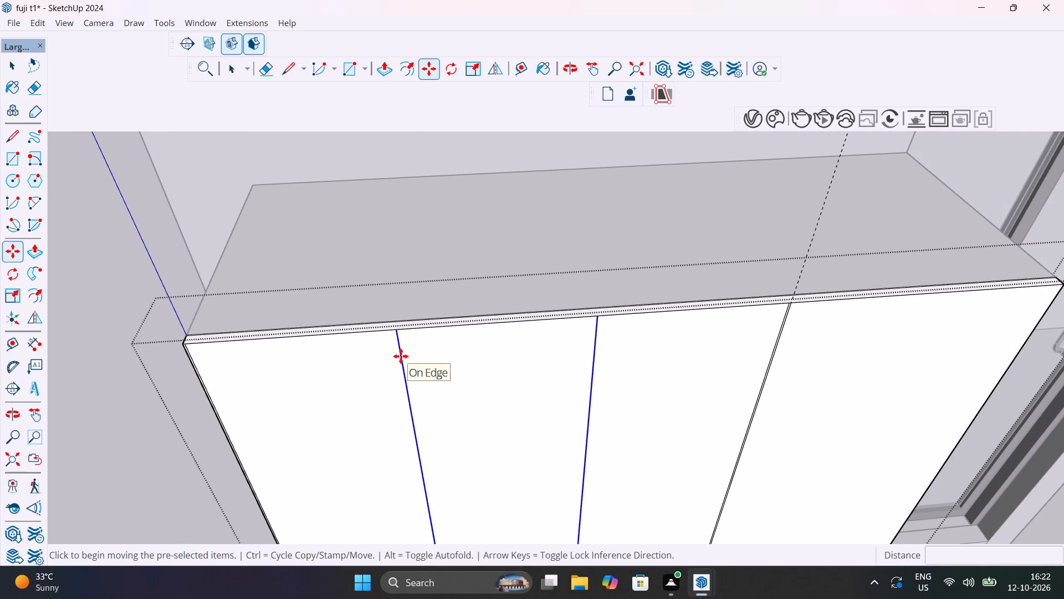
{"action": "left_click", "coordinate": [397, 333]}
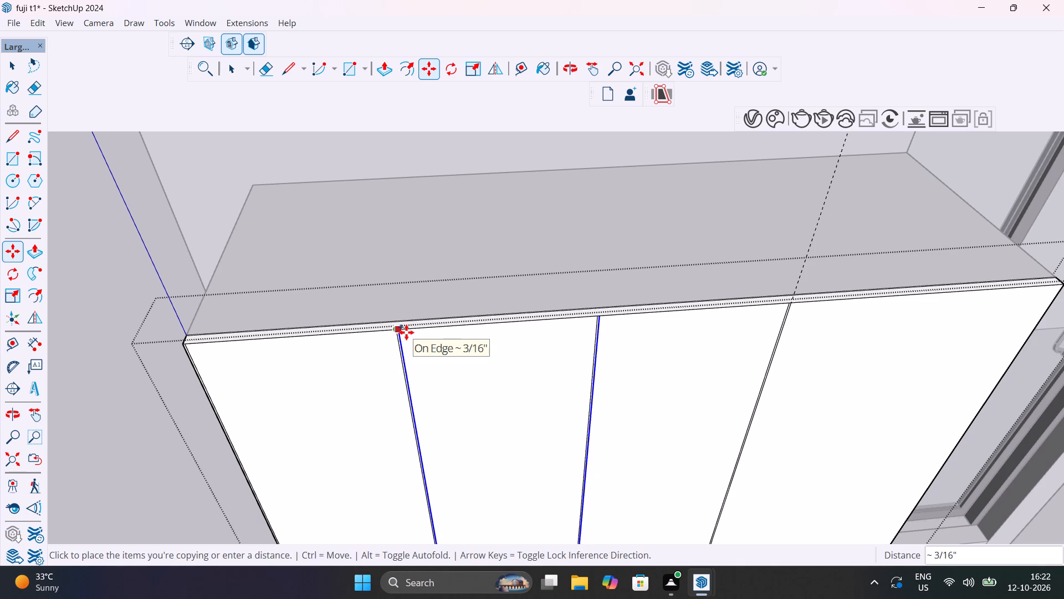
{"action": "type", "text": "4mm"}
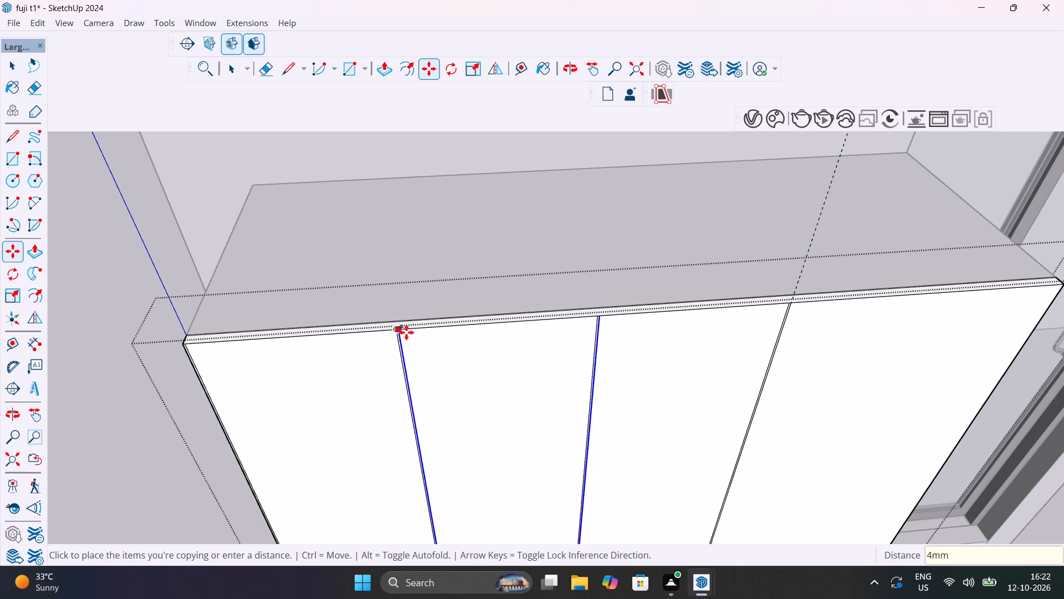
{"action": "key", "text": "Return"}
Copy the two new offset lines 8 mm back, away from the sliding doors, past the original dividing lines.
{"action": "scroll", "coordinate": [406, 332], "scroll_direction": "up", "scroll_amount": 5}
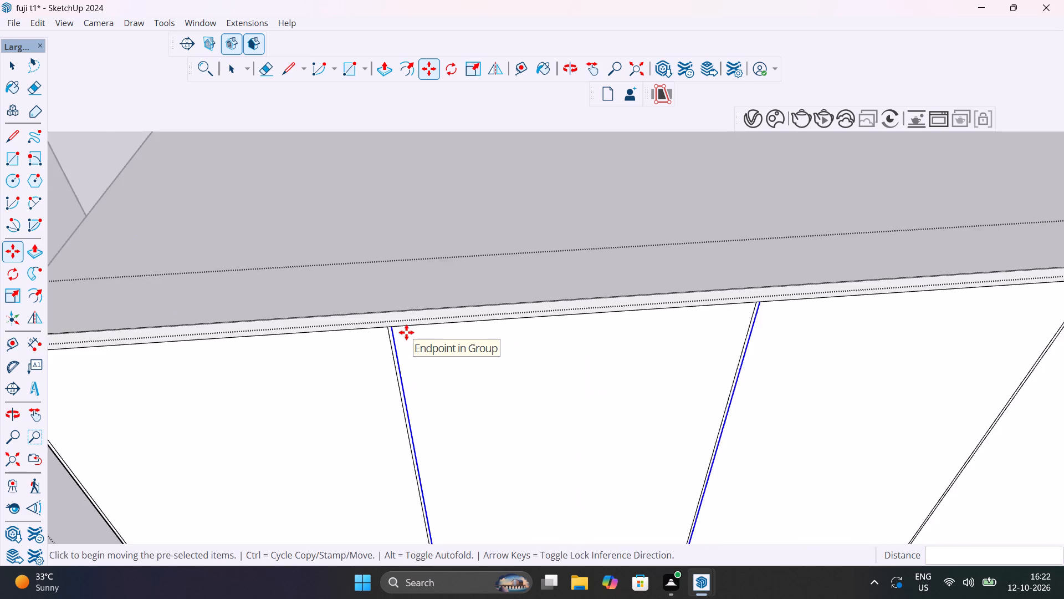
{"action": "scroll", "coordinate": [406, 332], "scroll_direction": "up", "scroll_amount": 4}
{"action": "key", "text": "m"}
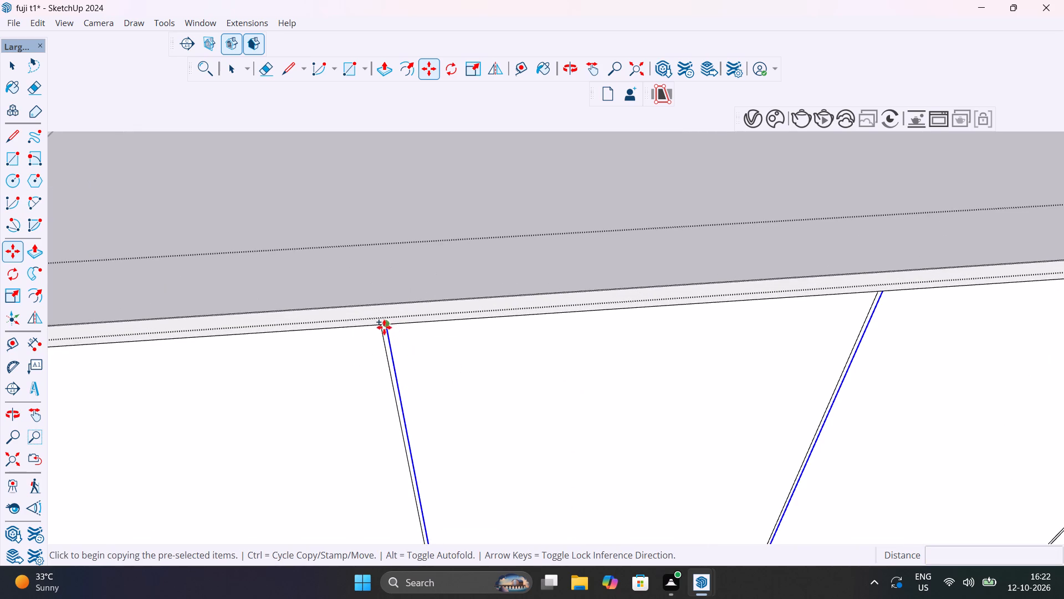
{"action": "left_click", "coordinate": [383, 327]}
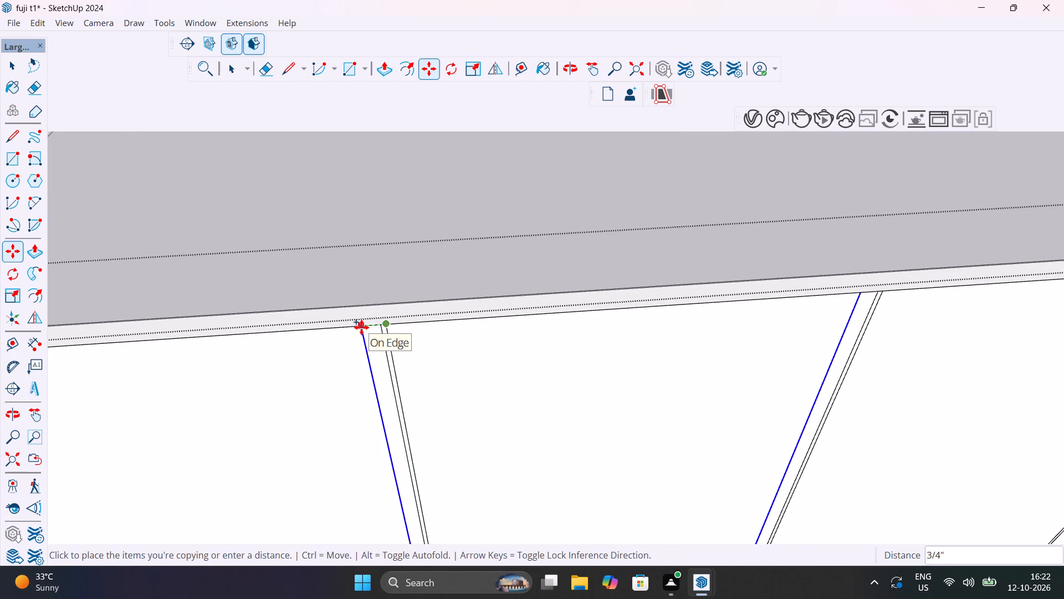
{"action": "type", "text": "8mm"}
{"action": "key", "text": "Return"}
{"action": "key", "text": "space"}
Copy all segments of the front face's bottom edge, including the short ones between the groove lines, 4 mm upward.
{"action": "scroll", "coordinate": [392, 350], "scroll_direction": "down", "scroll_amount": 6}
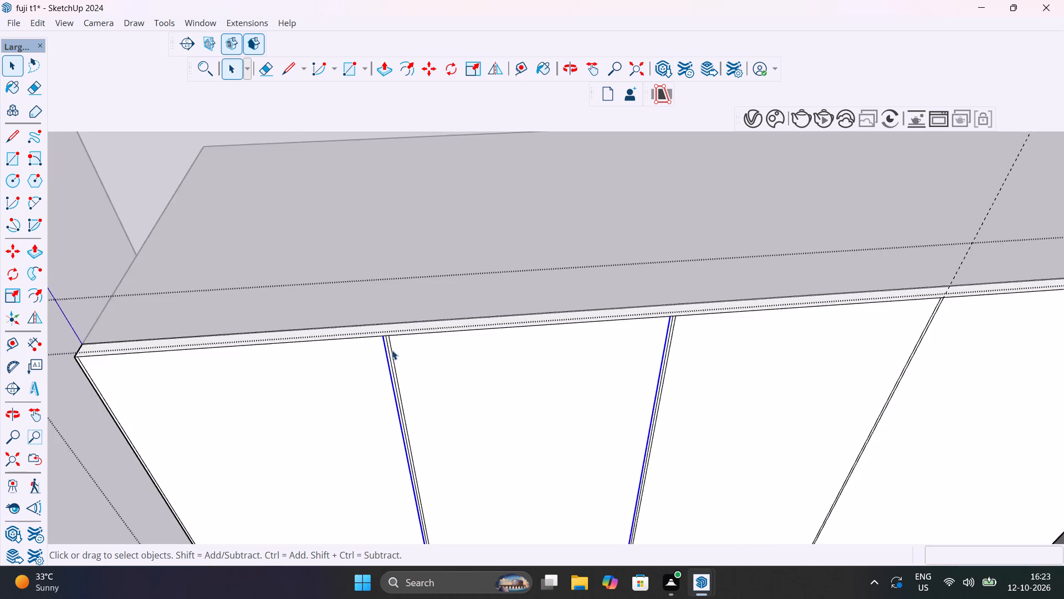
{"action": "scroll", "coordinate": [392, 350], "scroll_direction": "down", "scroll_amount": 14}
{"action": "middle_click_drag", "start_coordinate": [422, 403], "coordinate": [497, 251], "text": "shift"}
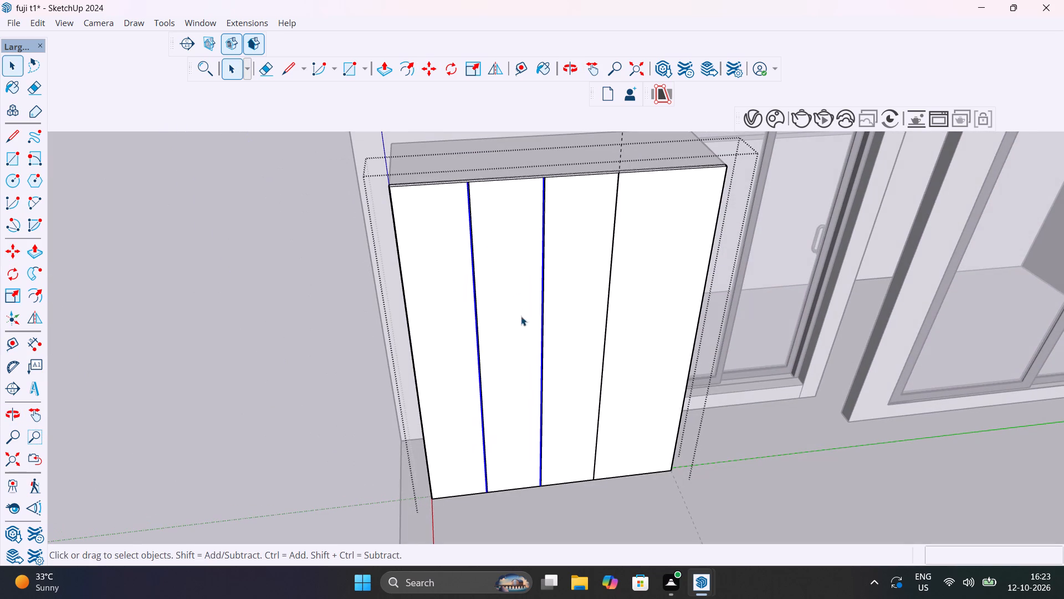
{"action": "middle_click_drag", "start_coordinate": [522, 409], "coordinate": [530, 325], "text": "shift"}
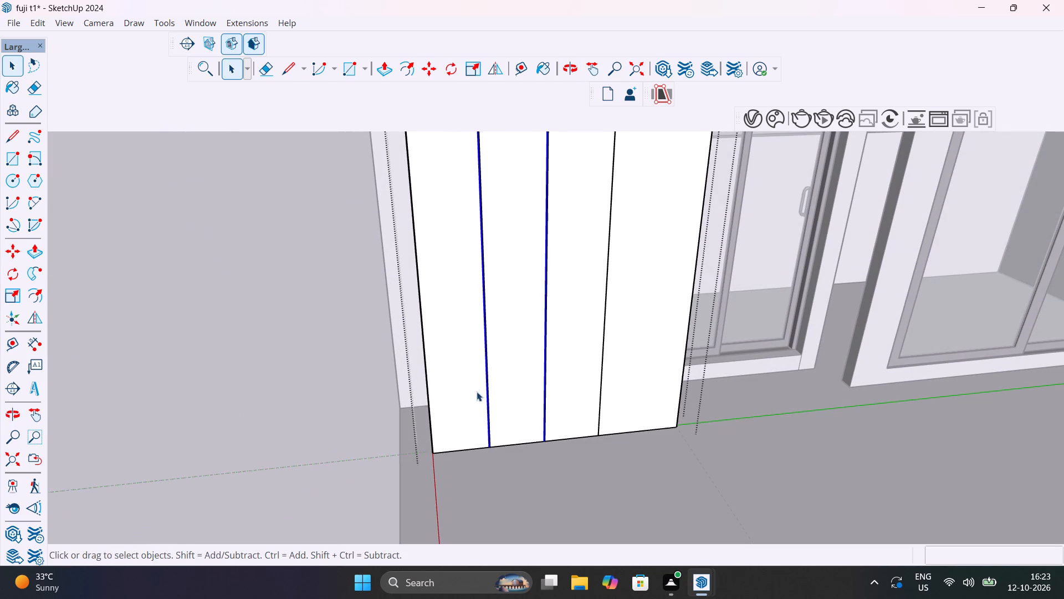
{"action": "scroll", "coordinate": [469, 409], "scroll_direction": "up", "scroll_amount": 6}
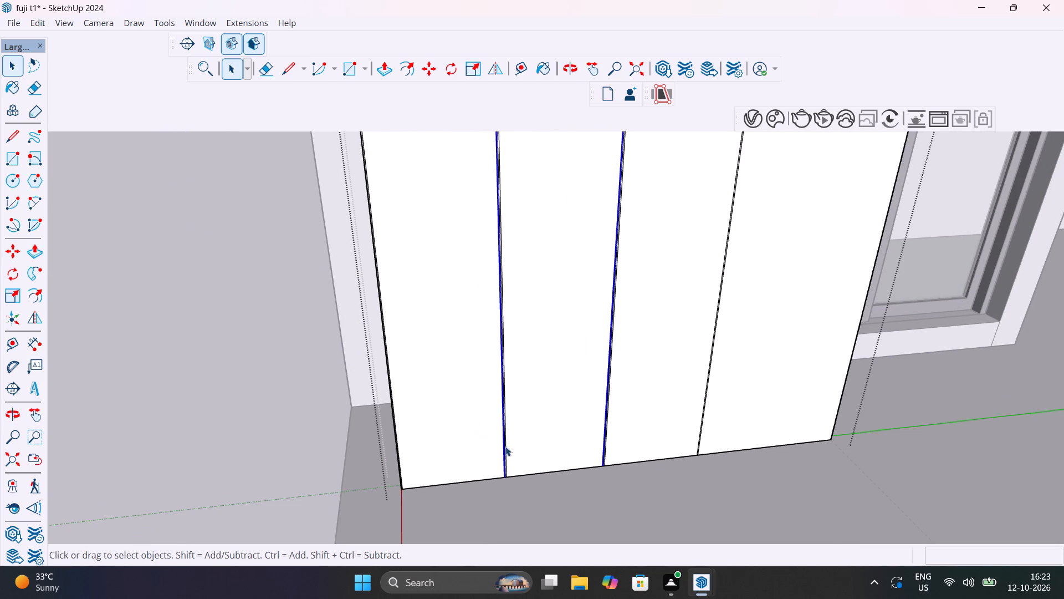
{"action": "middle_click_drag", "start_coordinate": [504, 448], "coordinate": [638, 405]}
{"action": "scroll", "coordinate": [593, 450], "scroll_direction": "up", "scroll_amount": 3}
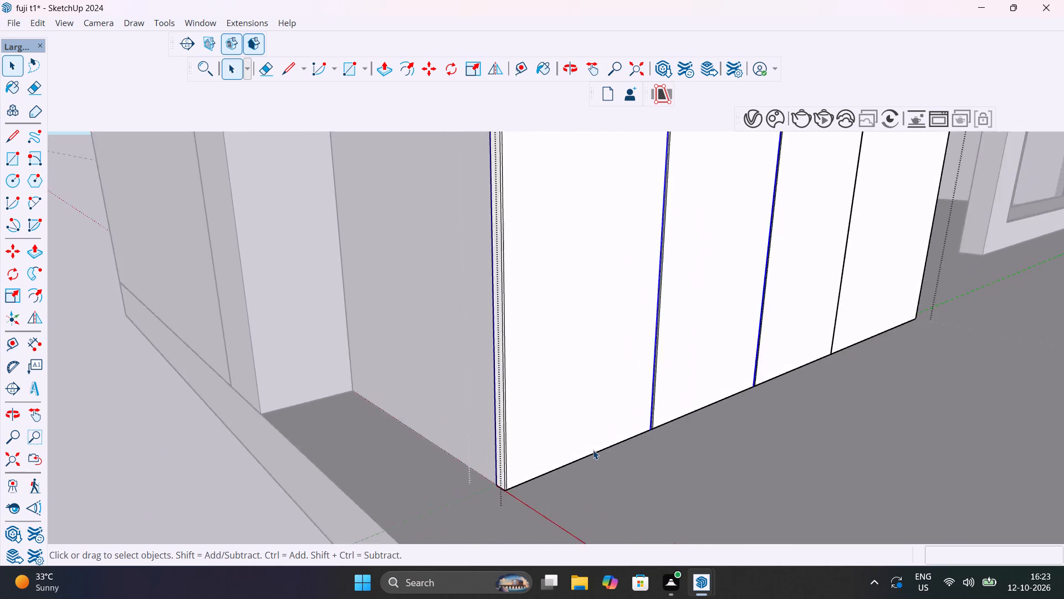
{"action": "scroll", "coordinate": [593, 450], "scroll_direction": "up", "scroll_amount": 13}
{"action": "middle_click_drag", "start_coordinate": [644, 436], "coordinate": [580, 370]}
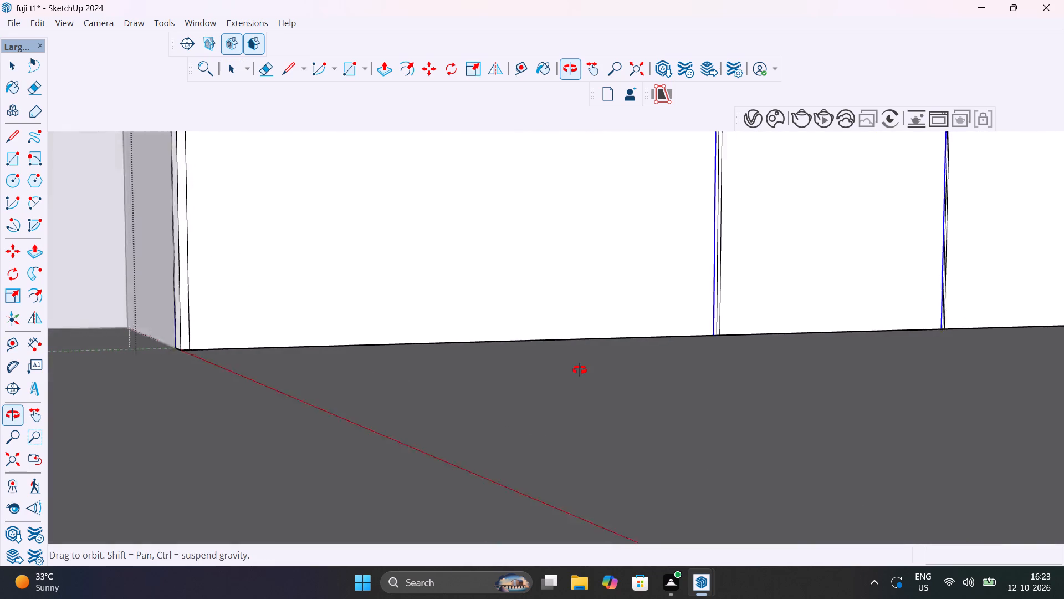
{"action": "middle_click_drag", "start_coordinate": [580, 370], "coordinate": [681, 382]}
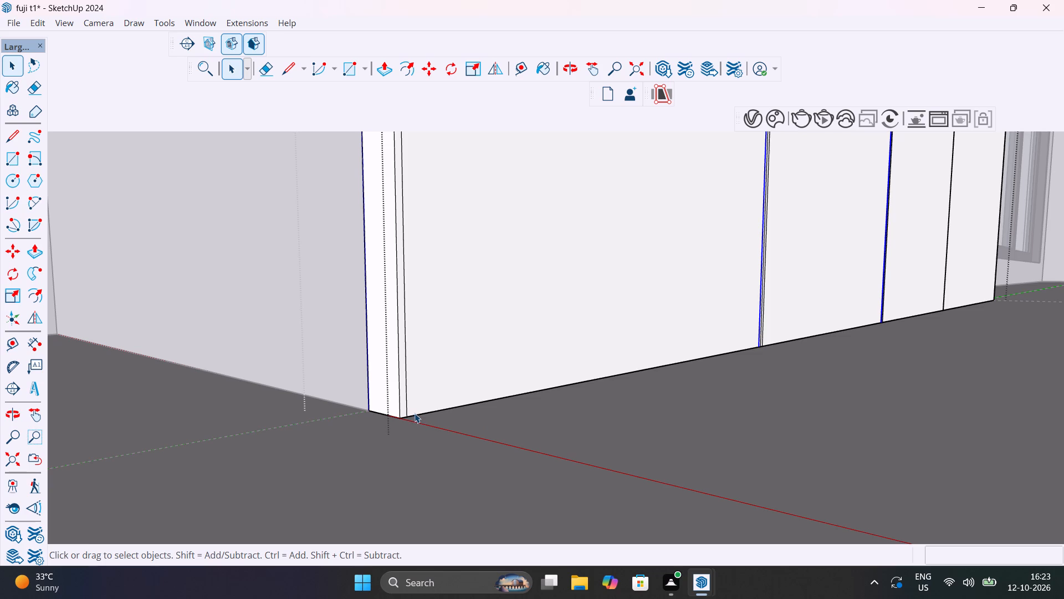
{"action": "left_click", "coordinate": [415, 413]}
{"action": "left_click", "coordinate": [418, 415]}
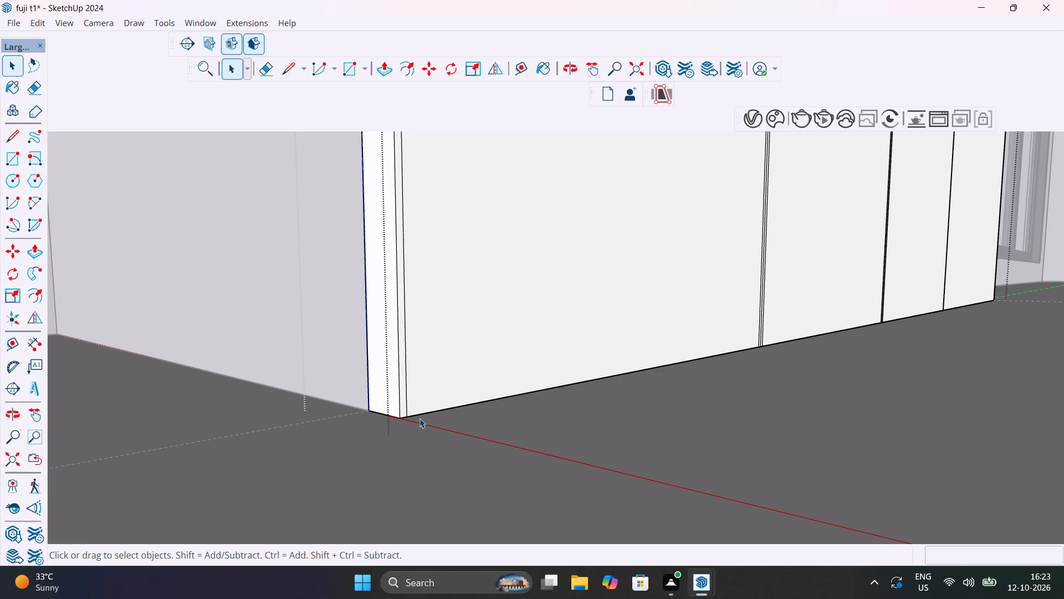
{"action": "left_click", "coordinate": [417, 417]}
{"action": "scroll", "coordinate": [397, 417], "scroll_direction": "up", "scroll_amount": 5}
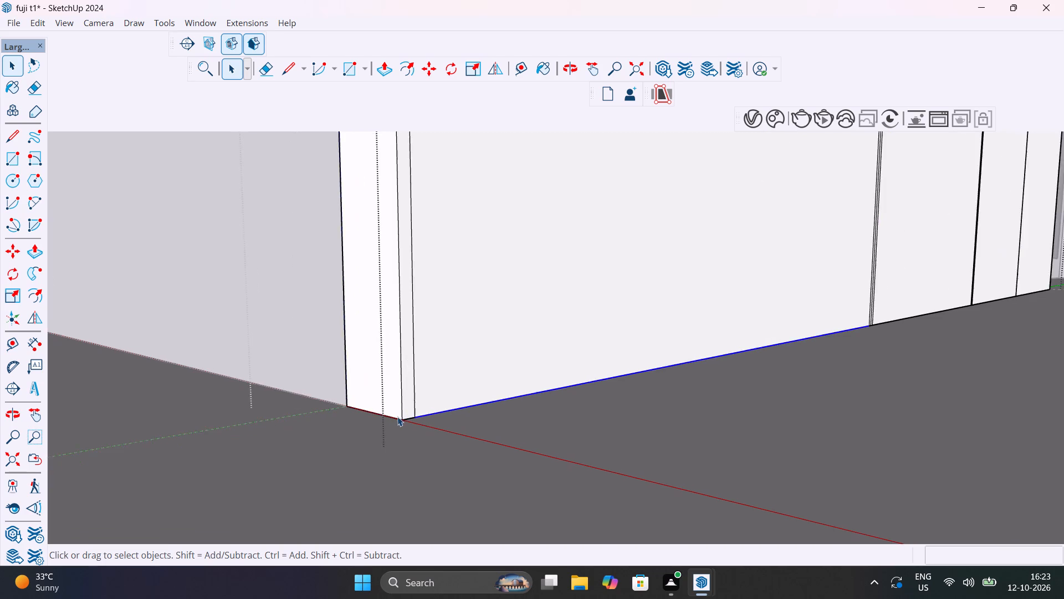
{"action": "scroll", "coordinate": [397, 417], "scroll_direction": "up", "scroll_amount": 11}
{"action": "left_click", "coordinate": [422, 424], "text": "shift"}
{"action": "scroll", "coordinate": [422, 424], "scroll_direction": "down", "scroll_amount": 6, "text": "shift"}
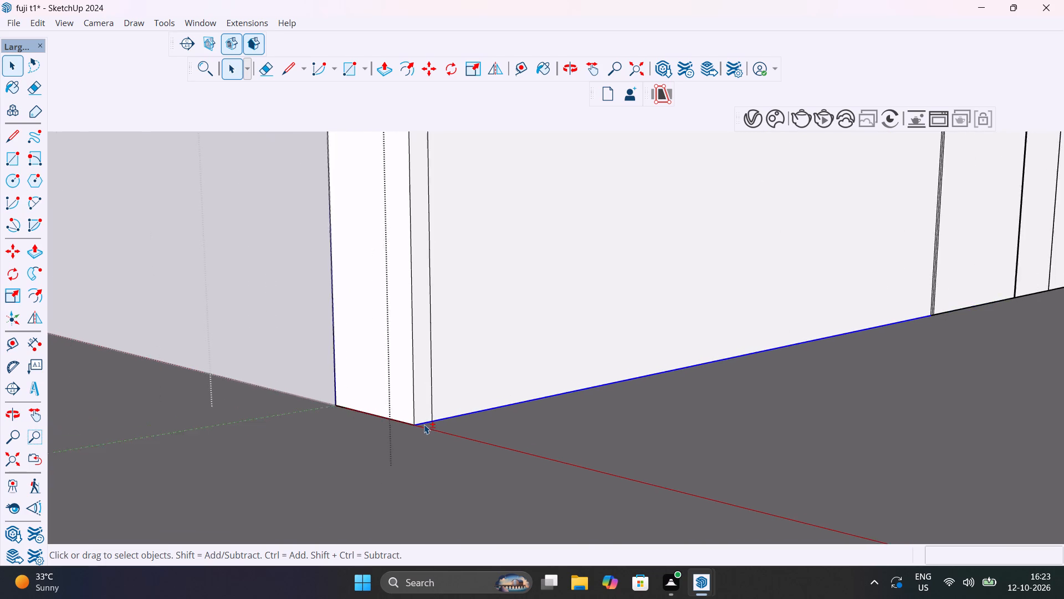
{"action": "scroll", "coordinate": [424, 424], "scroll_direction": "down", "scroll_amount": 14, "text": "shift"}
{"action": "scroll", "coordinate": [729, 369], "scroll_direction": "up", "scroll_amount": 13, "text": "shift"}
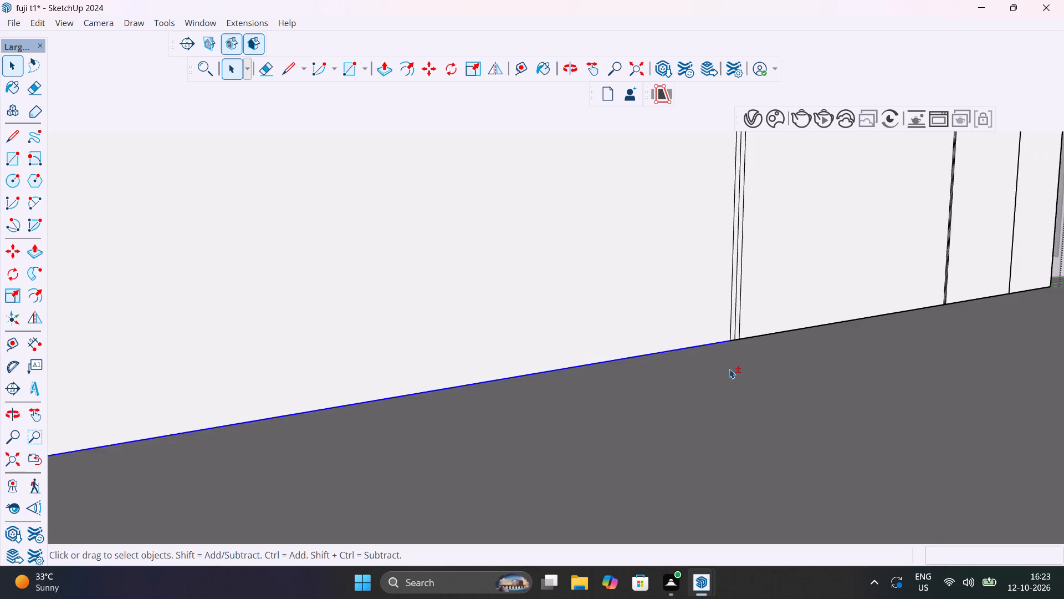
{"action": "scroll", "coordinate": [729, 369], "scroll_direction": "up", "scroll_amount": 20, "text": "shift"}
{"action": "left_click", "coordinate": [734, 316], "text": "shift"}
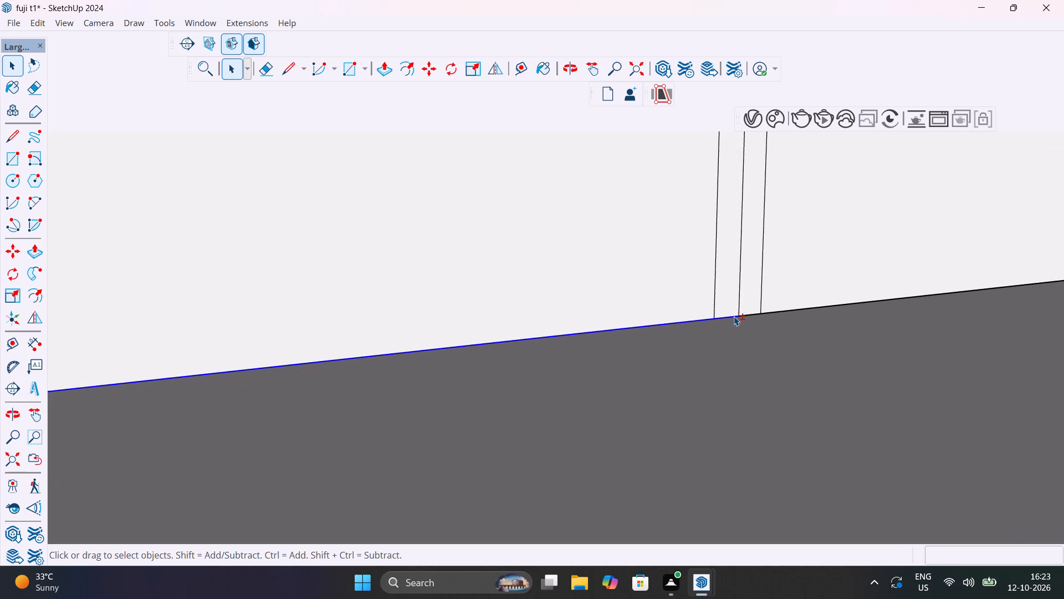
{"action": "left_click", "coordinate": [747, 316], "text": "shift"}
{"action": "left_click", "coordinate": [782, 312], "text": "shift"}
{"action": "scroll", "coordinate": [779, 316], "scroll_direction": "down", "scroll_amount": 11, "text": "shift"}
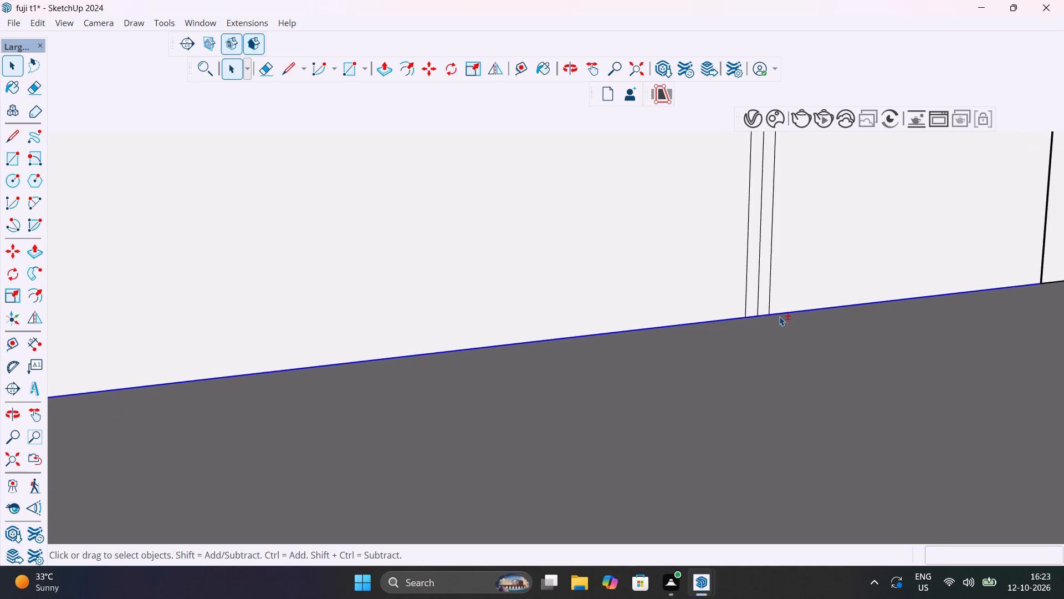
{"action": "scroll", "coordinate": [779, 316], "scroll_direction": "down", "scroll_amount": 13, "text": "shift"}
{"action": "scroll", "coordinate": [922, 300], "scroll_direction": "up", "scroll_amount": 1, "text": "shift"}
{"action": "middle_click_drag", "start_coordinate": [920, 300], "coordinate": [643, 395], "text": "shift"}
{"action": "scroll", "coordinate": [668, 393], "scroll_direction": "up", "scroll_amount": 5, "text": "shift"}
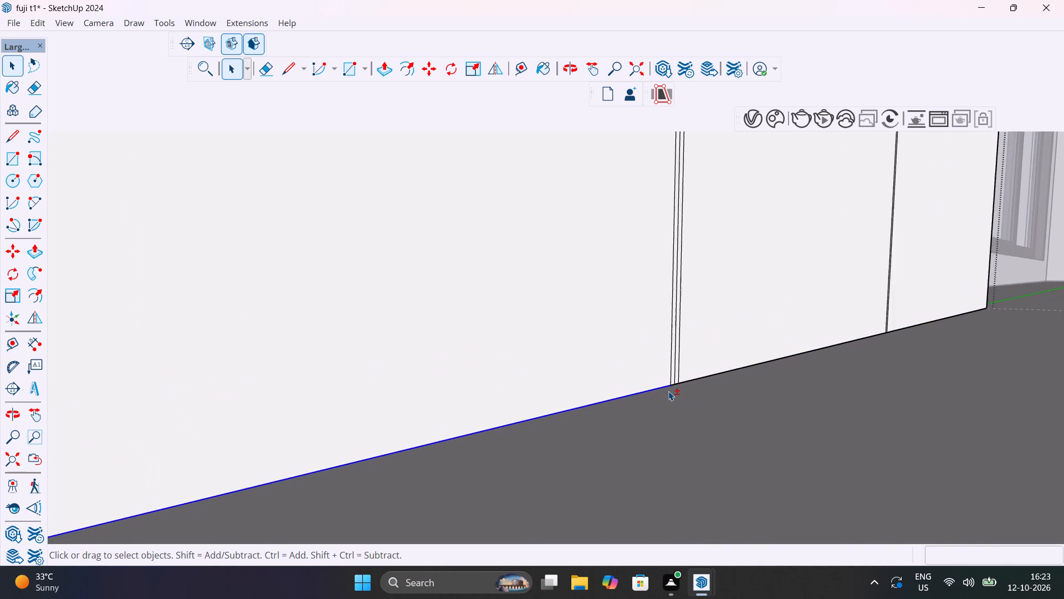
{"action": "scroll", "coordinate": [668, 391], "scroll_direction": "up", "scroll_amount": 20, "text": "shift"}
{"action": "left_click", "coordinate": [681, 360], "text": "shift"}
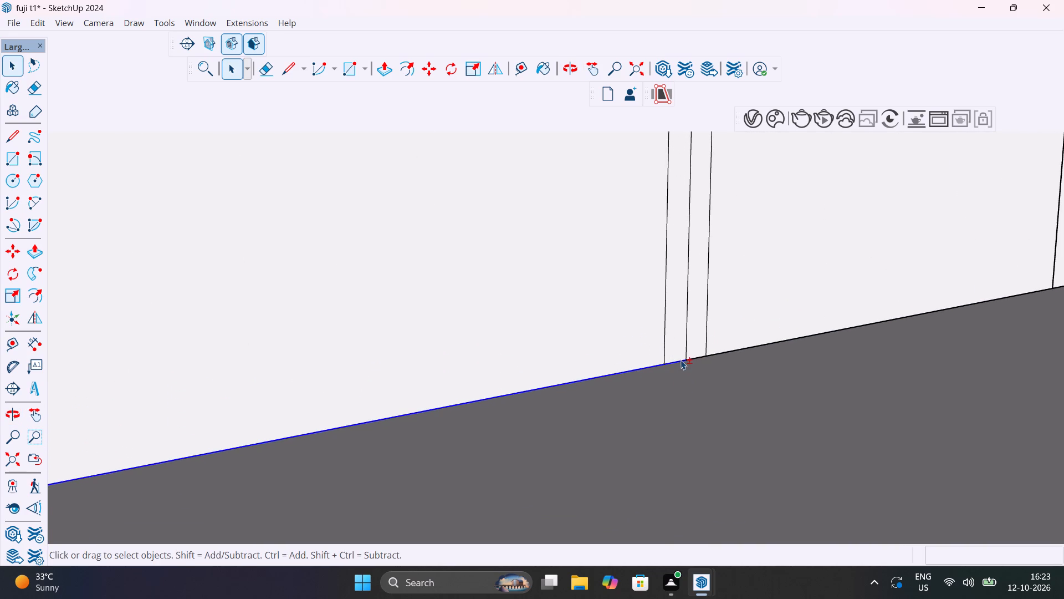
{"action": "left_click", "coordinate": [695, 358], "text": "shift"}
{"action": "left_click", "coordinate": [726, 351], "text": "shift"}
{"action": "scroll", "coordinate": [734, 352], "scroll_direction": "down", "scroll_amount": 10, "text": "shift"}
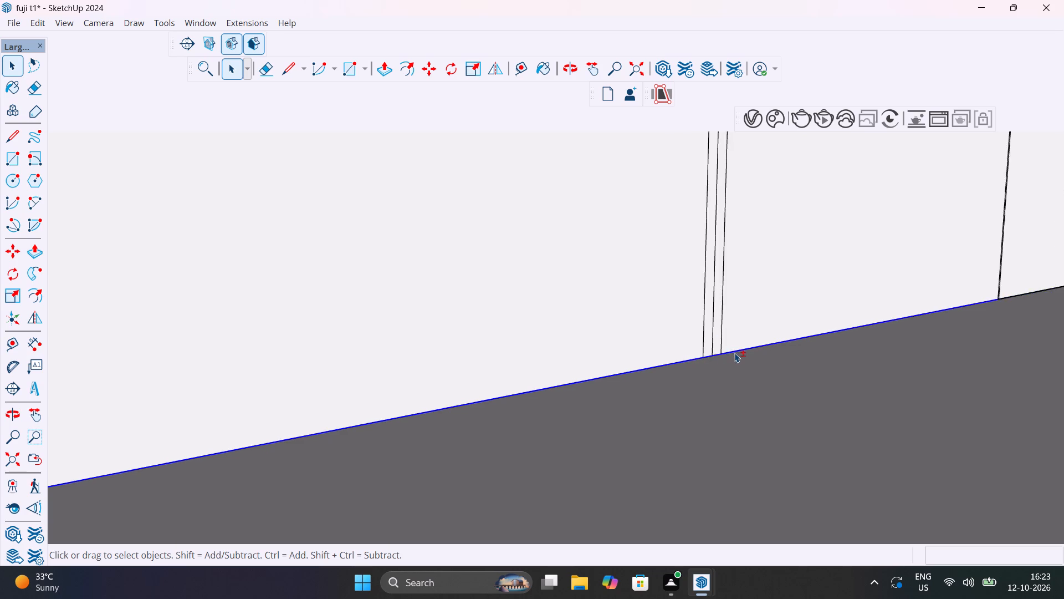
{"action": "scroll", "coordinate": [734, 353], "scroll_direction": "down", "scroll_amount": 13, "text": "shift"}
{"action": "scroll", "coordinate": [901, 326], "scroll_direction": "up", "scroll_amount": 20, "text": "shift"}
{"action": "scroll", "coordinate": [901, 326], "scroll_direction": "up", "scroll_amount": 4, "text": "shift"}
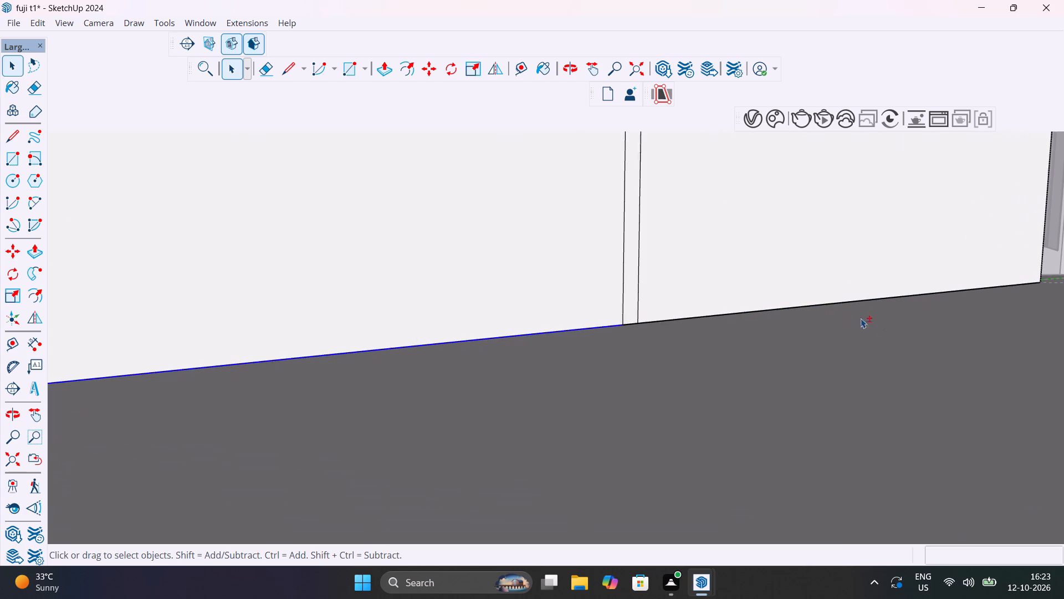
{"action": "scroll", "coordinate": [606, 336], "scroll_direction": "up", "scroll_amount": 11, "text": "shift"}
{"action": "left_click", "coordinate": [657, 311], "text": "shift"}
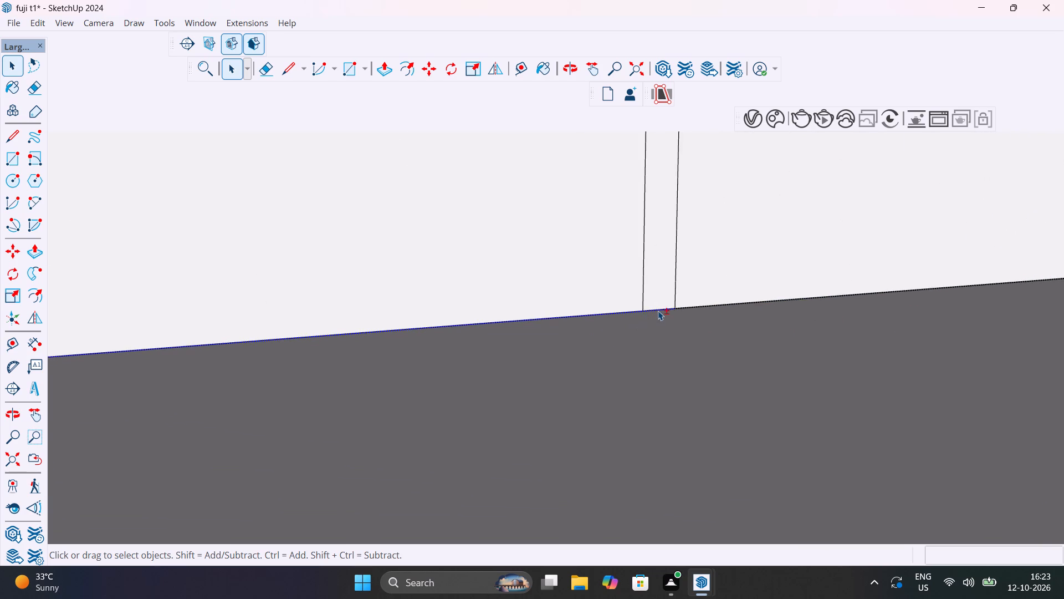
{"action": "left_click", "coordinate": [700, 307], "text": "shift"}
{"action": "scroll", "coordinate": [704, 311], "scroll_direction": "down", "scroll_amount": 12, "text": "shift"}
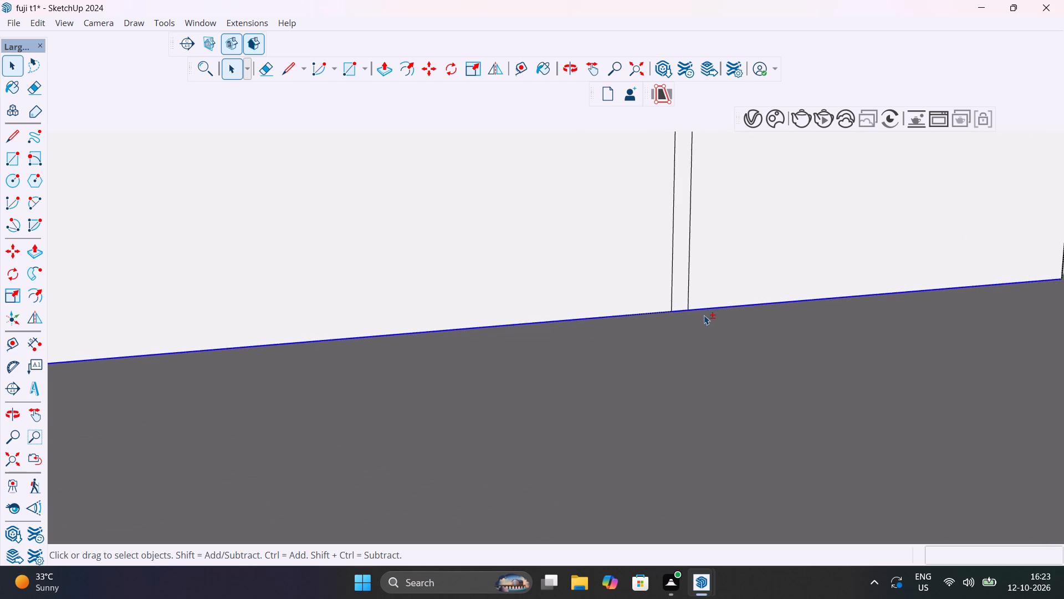
{"action": "scroll", "coordinate": [704, 315], "scroll_direction": "down", "scroll_amount": 10, "text": "shift"}
{"action": "scroll", "coordinate": [592, 349], "scroll_direction": "down", "scroll_amount": 20, "text": "shift"}
{"action": "scroll", "coordinate": [592, 349], "scroll_direction": "down", "scroll_amount": 6, "text": "shift"}
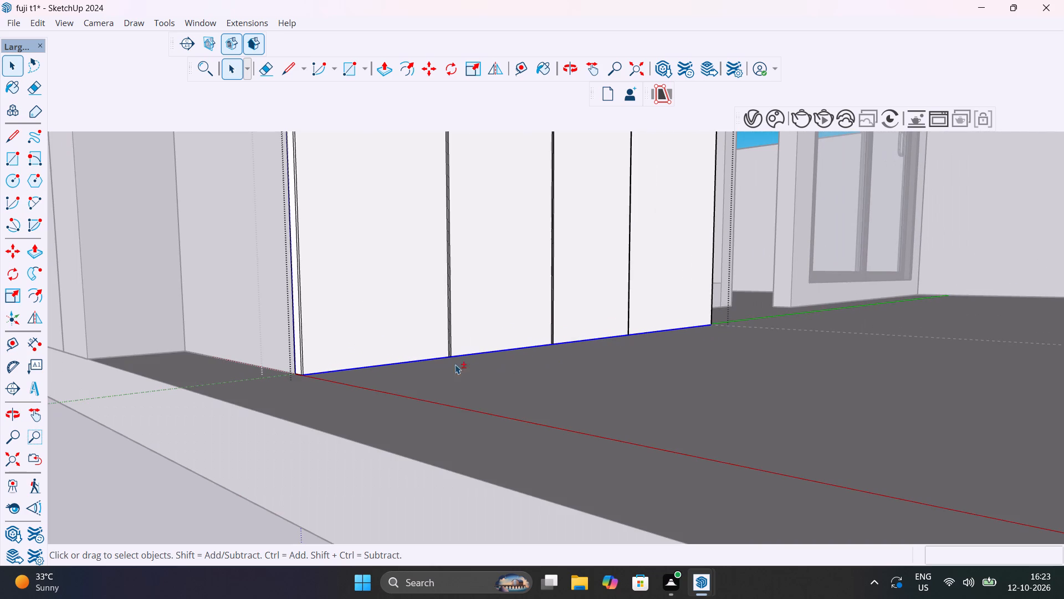
{"action": "scroll", "coordinate": [300, 377], "scroll_direction": "up", "scroll_amount": 19, "text": "shift"}
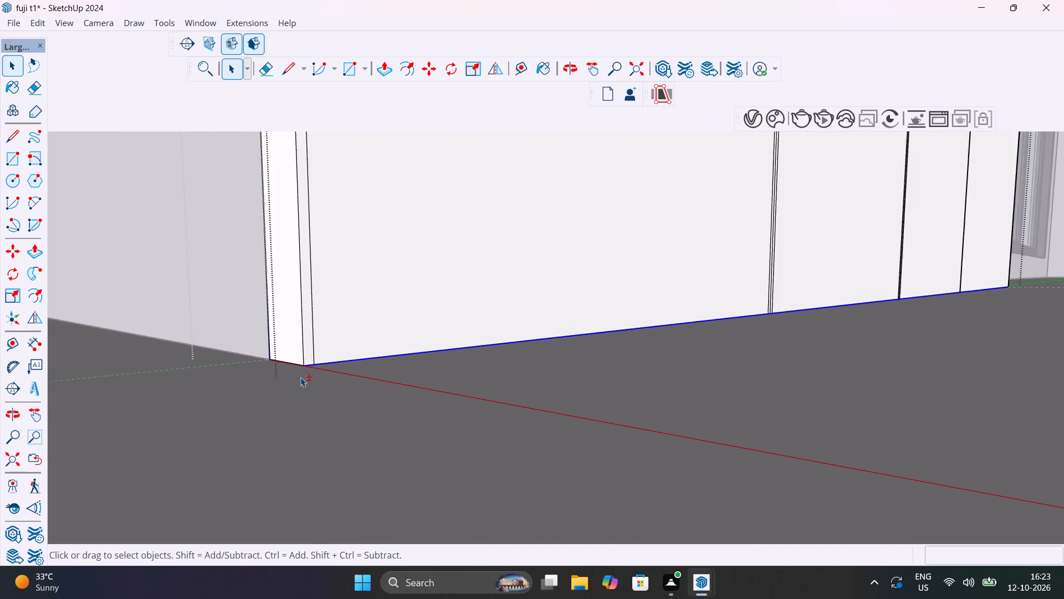
{"action": "scroll", "coordinate": [300, 377], "scroll_direction": "up", "scroll_amount": 13, "text": "shift"}
{"action": "scroll", "coordinate": [305, 342], "scroll_direction": "up", "scroll_amount": 12}
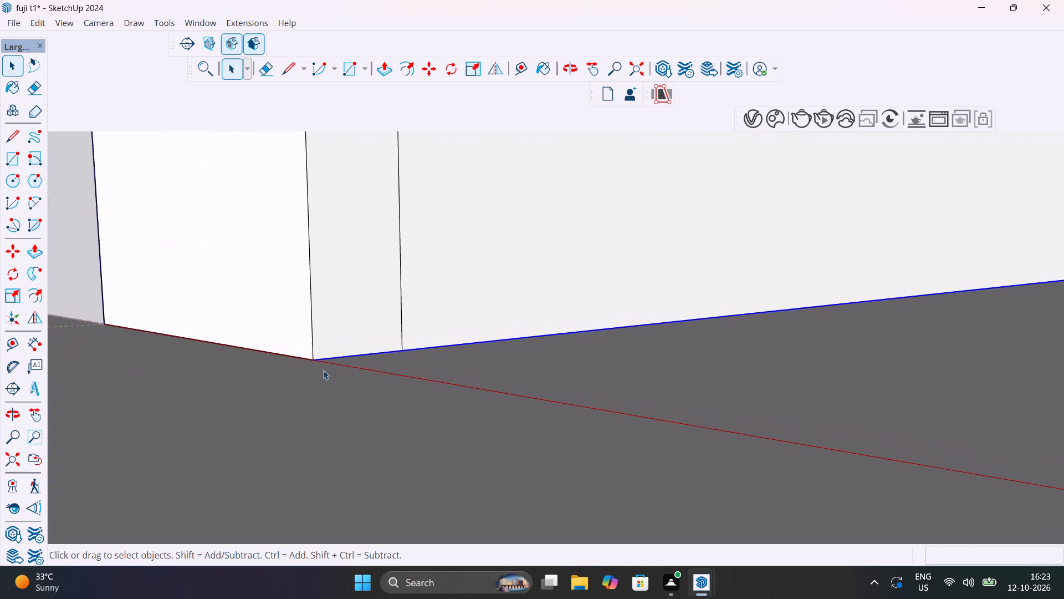
{"action": "key", "text": "m"}
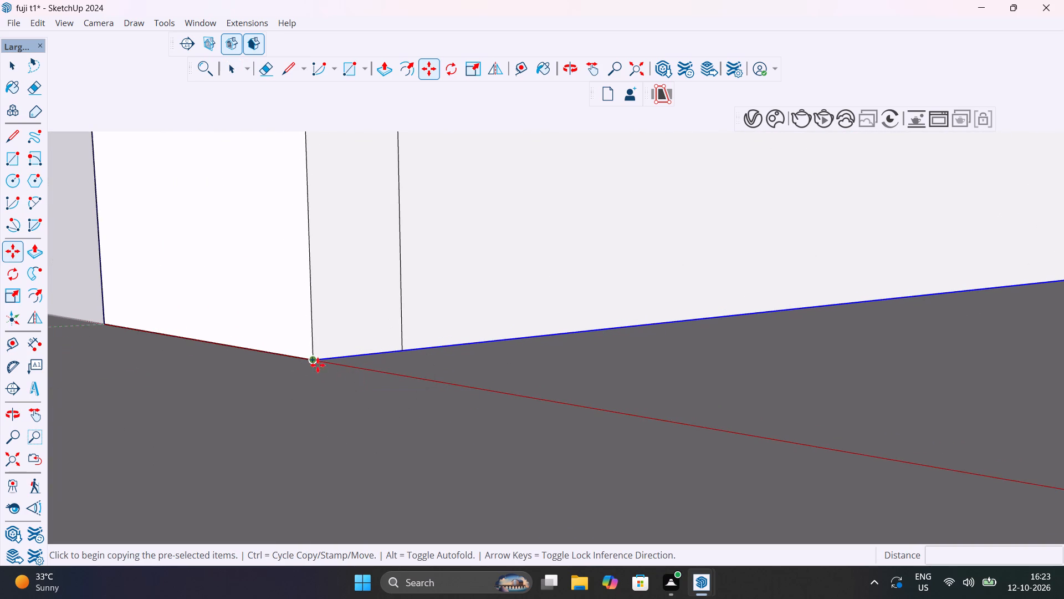
{"action": "left_click", "coordinate": [313, 361]}
{"action": "key", "text": "4"}
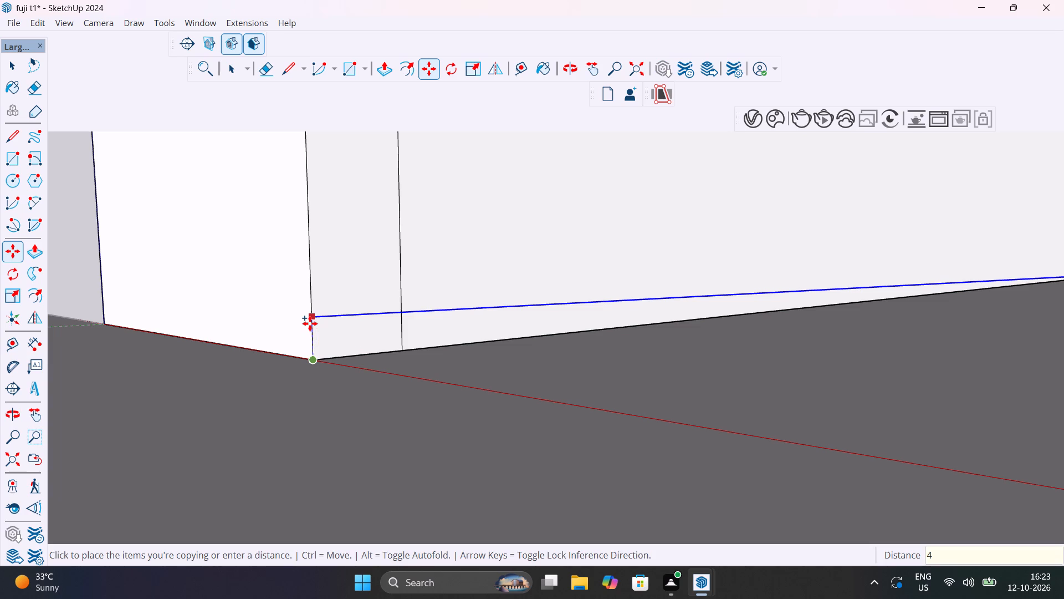
{"action": "type", "text": "mm"}
{"action": "key", "text": "Return"}
Erase the short ends of the two triple-line dividers between the new horizontal line and the front face's bottom edge.
{"action": "scroll", "coordinate": [310, 323], "scroll_direction": "down", "scroll_amount": 10}
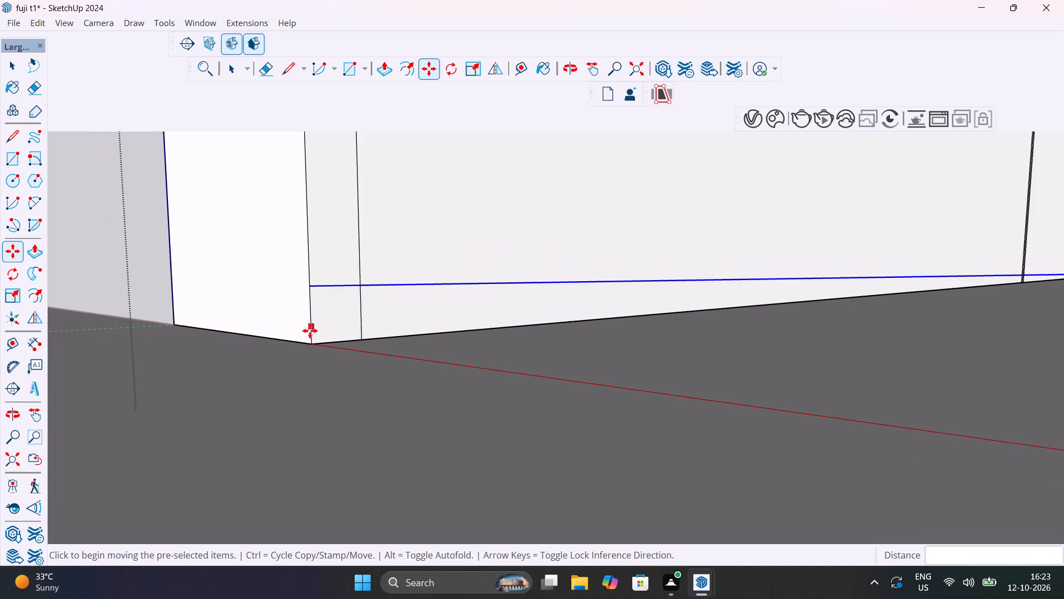
{"action": "scroll", "coordinate": [310, 331], "scroll_direction": "down", "scroll_amount": 10}
{"action": "scroll", "coordinate": [310, 390], "scroll_direction": "down", "scroll_amount": 9}
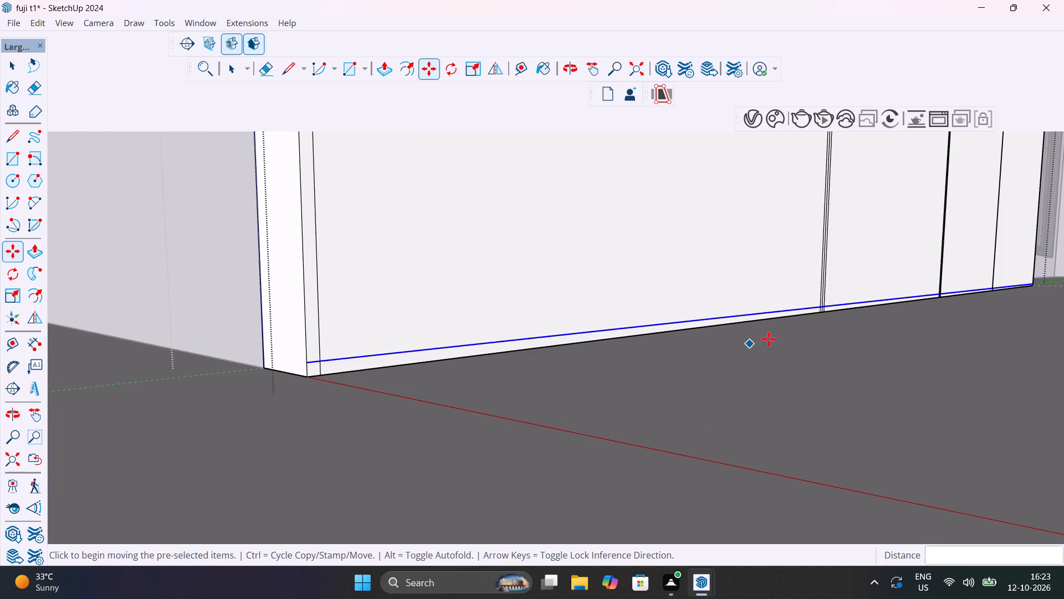
{"action": "middle_click_drag", "start_coordinate": [444, 412], "coordinate": [162, 466], "text": "shift"}
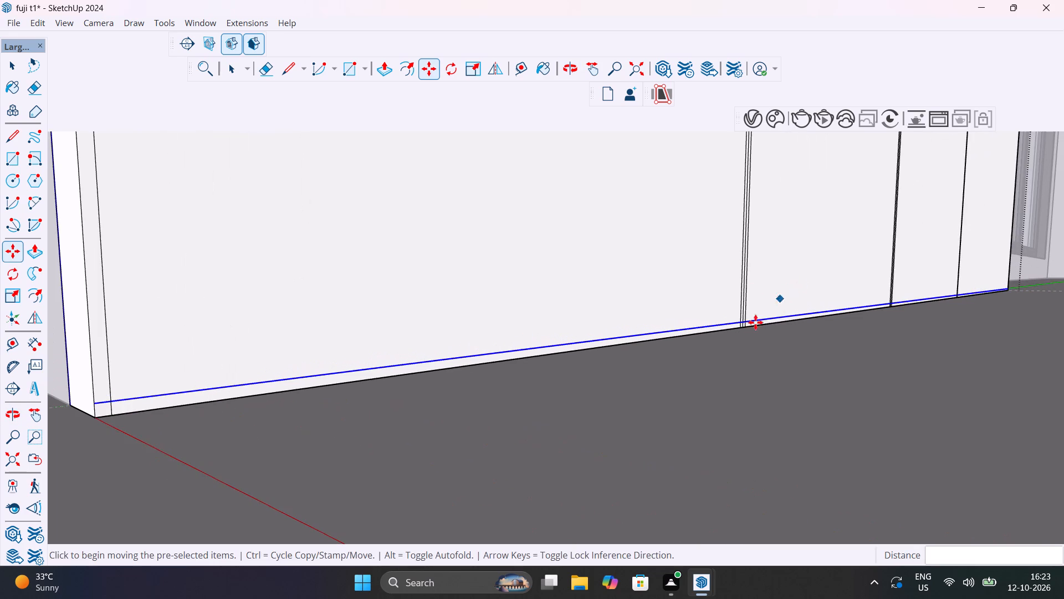
{"action": "scroll", "coordinate": [748, 327], "scroll_direction": "up", "scroll_amount": 20}
{"action": "scroll", "coordinate": [748, 327], "scroll_direction": "up", "scroll_amount": 2}
{"action": "key", "text": "e"}
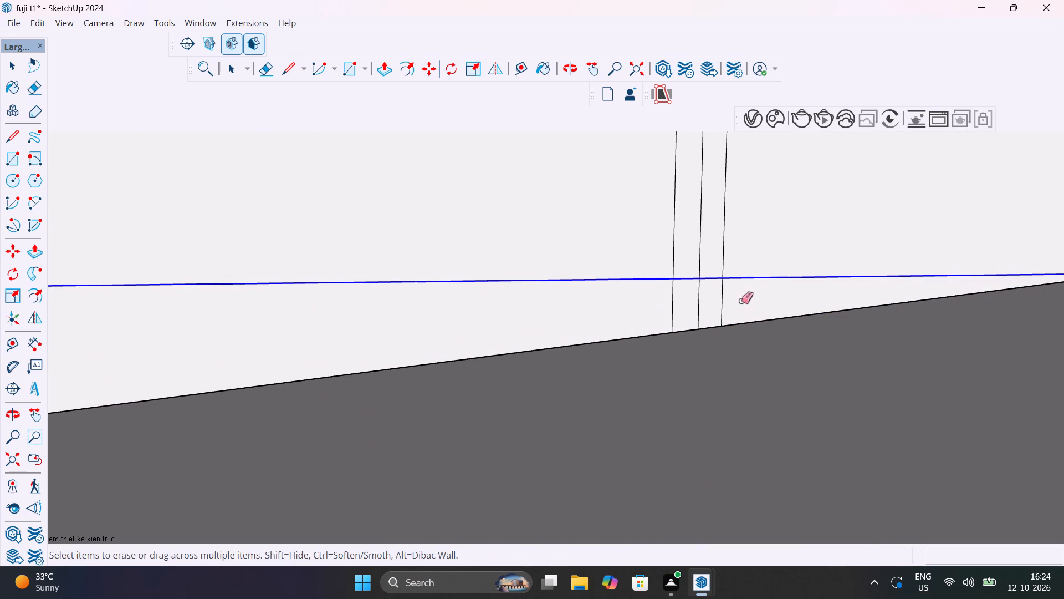
{"action": "left_click_drag", "start_coordinate": [740, 299], "coordinate": [642, 309]}
{"action": "scroll", "coordinate": [652, 308], "scroll_direction": "down", "scroll_amount": 14}
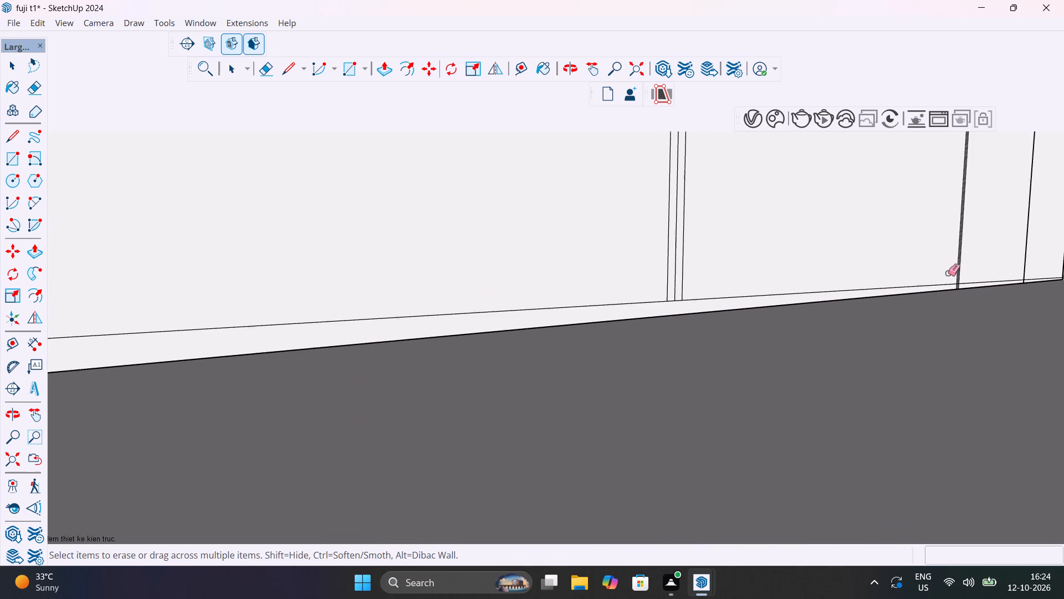
{"action": "middle_click_drag", "start_coordinate": [949, 276], "coordinate": [382, 385], "text": "shift"}
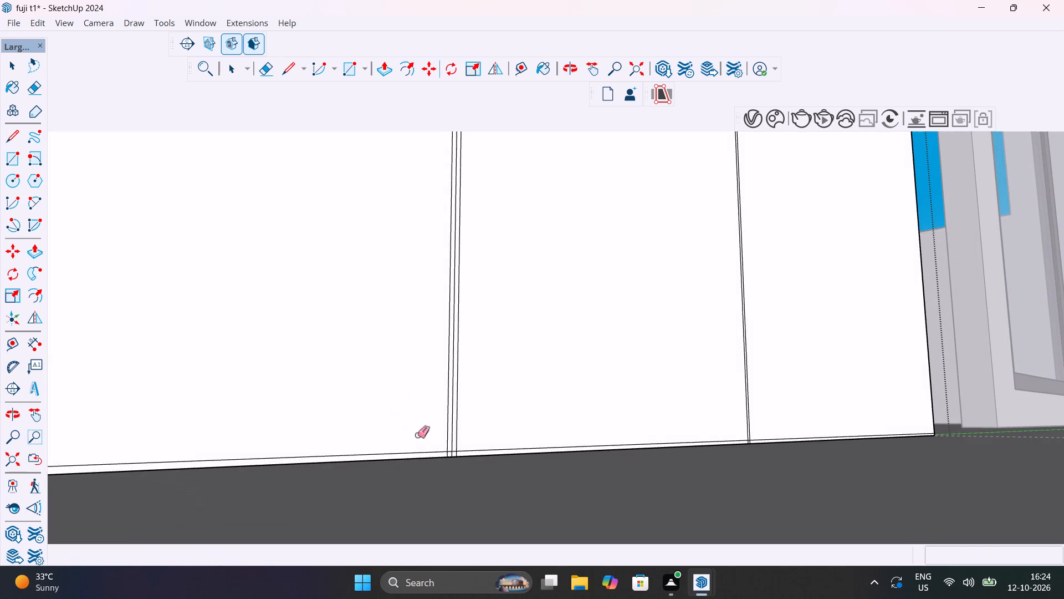
{"action": "scroll", "coordinate": [446, 469], "scroll_direction": "up", "scroll_amount": 19}
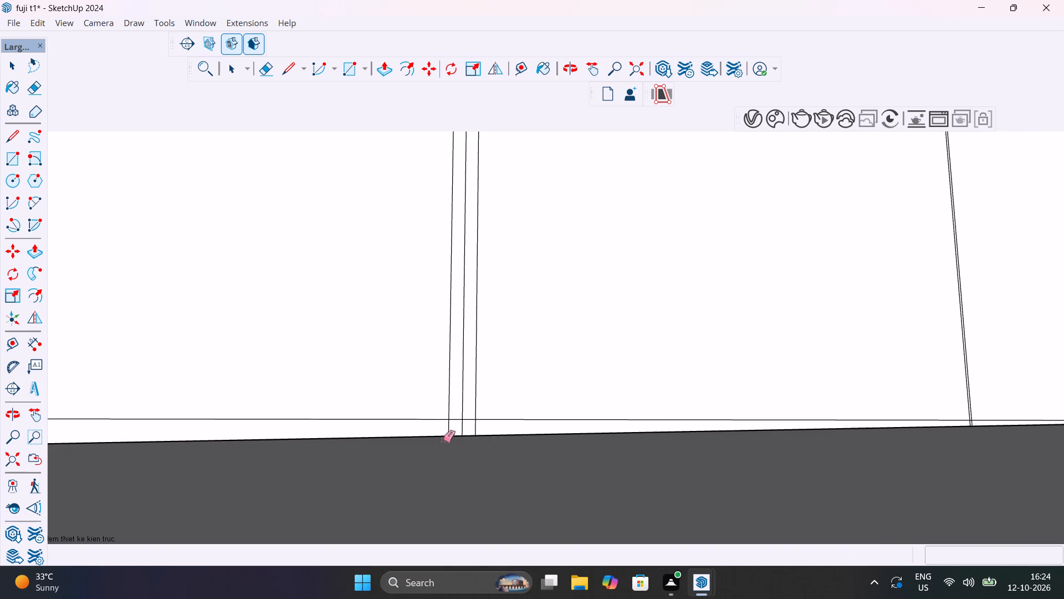
{"action": "left_click_drag", "start_coordinate": [439, 430], "coordinate": [485, 430]}
Erase the short ends of the double-line divider nearest the sliding doors, between the horizontal groove line and the front face's bottom edge.
{"action": "scroll", "coordinate": [485, 430], "scroll_direction": "down", "scroll_amount": 8}
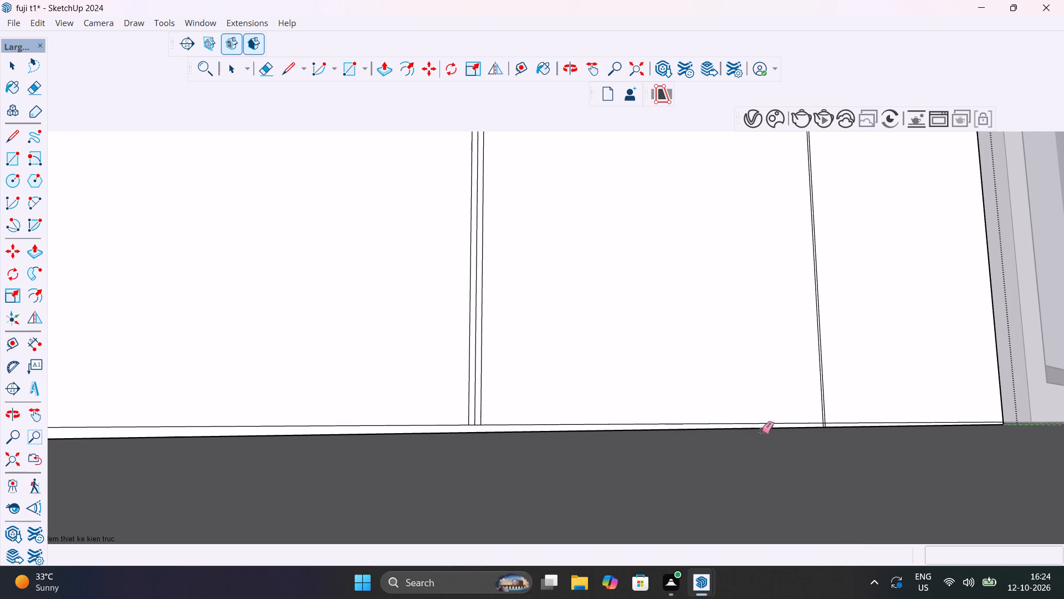
{"action": "scroll", "coordinate": [824, 434], "scroll_direction": "up", "scroll_amount": 14}
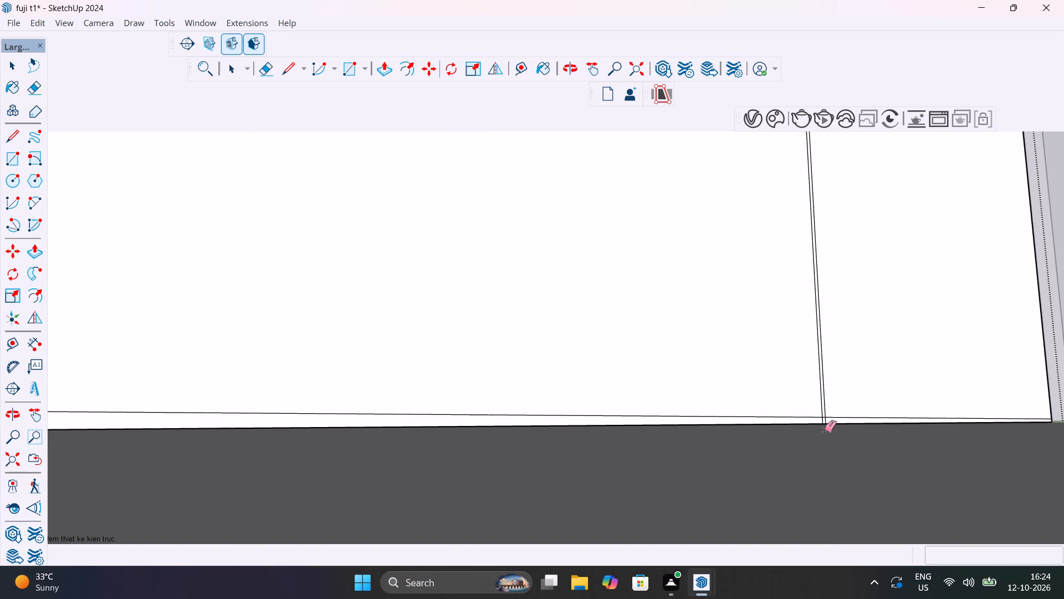
{"action": "scroll", "coordinate": [824, 429], "scroll_direction": "up", "scroll_amount": 10}
{"action": "middle_click_drag", "start_coordinate": [827, 429], "coordinate": [801, 504]}
{"action": "scroll", "coordinate": [816, 392], "scroll_direction": "down", "scroll_amount": 10}
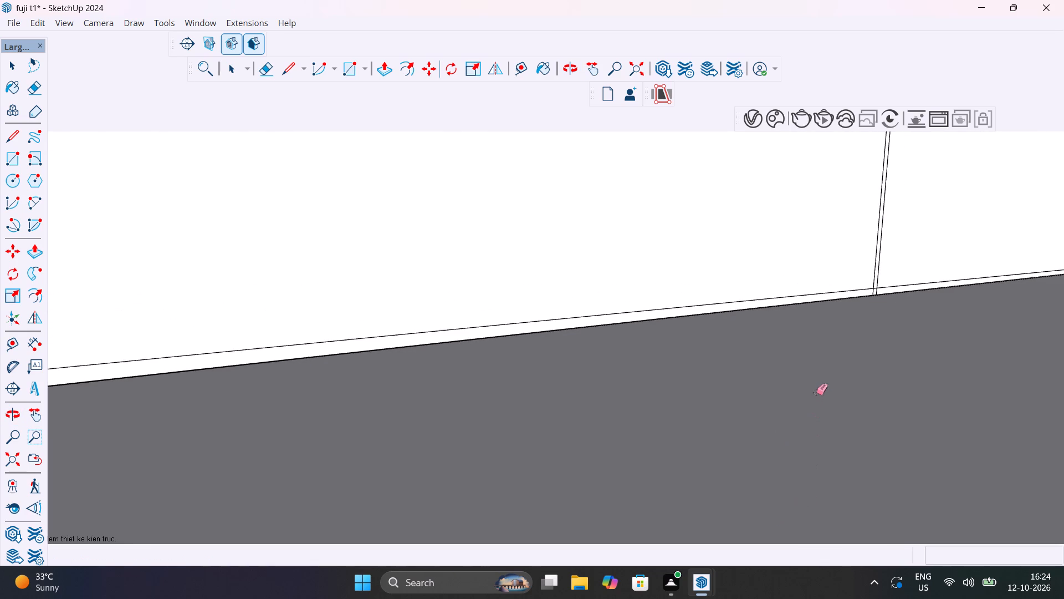
{"action": "scroll", "coordinate": [884, 285], "scroll_direction": "up", "scroll_amount": 19}
{"action": "left_click_drag", "start_coordinate": [844, 336], "coordinate": [730, 351]}
{"action": "scroll", "coordinate": [734, 350], "scroll_direction": "down", "scroll_amount": 20}
{"action": "scroll", "coordinate": [734, 350], "scroll_direction": "down", "scroll_amount": 20}
{"action": "scroll", "coordinate": [734, 350], "scroll_direction": "down", "scroll_amount": 2}
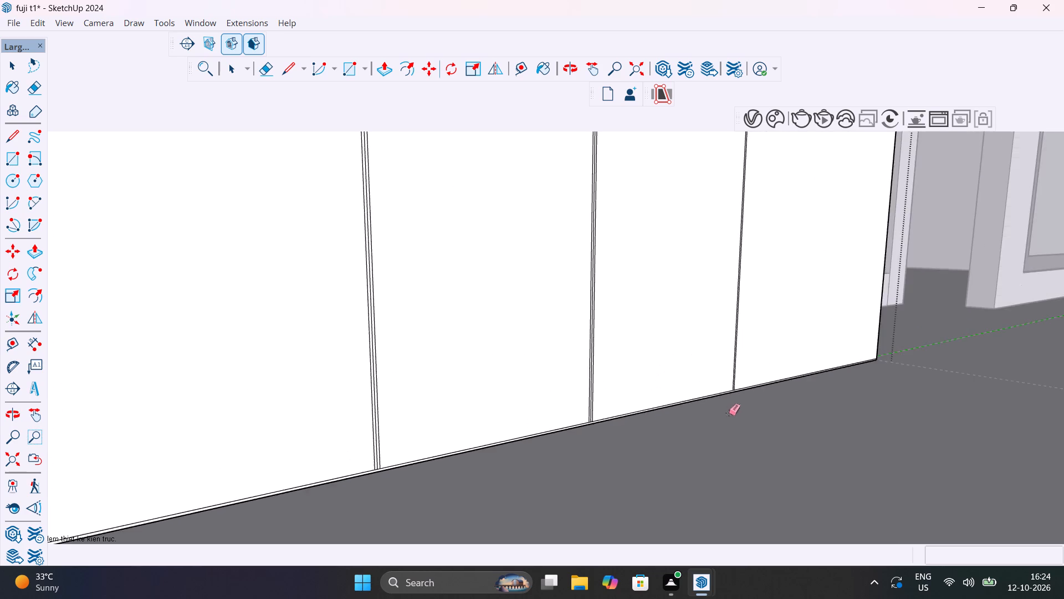
Push the widest front section, next to the sliding doors, back 1" through the front panel and leave the panel's group.
{"action": "scroll", "coordinate": [728, 413], "scroll_direction": "down", "scroll_amount": 17}
{"action": "middle_click_drag", "start_coordinate": [765, 407], "coordinate": [596, 460]}
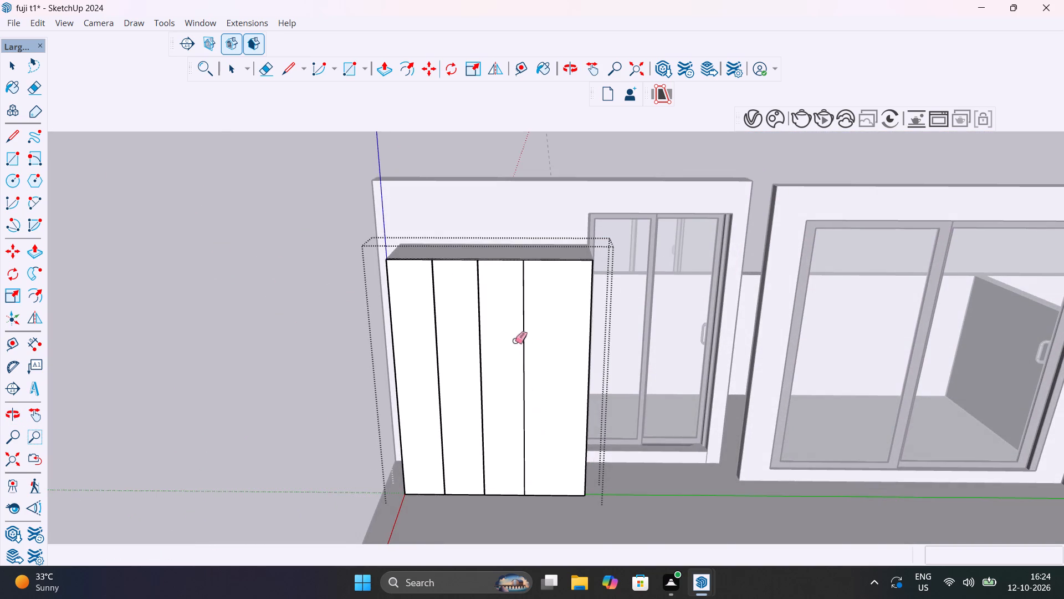
{"action": "scroll", "coordinate": [523, 315], "scroll_direction": "up", "scroll_amount": 14}
{"action": "scroll", "coordinate": [523, 311], "scroll_direction": "down", "scroll_amount": 17}
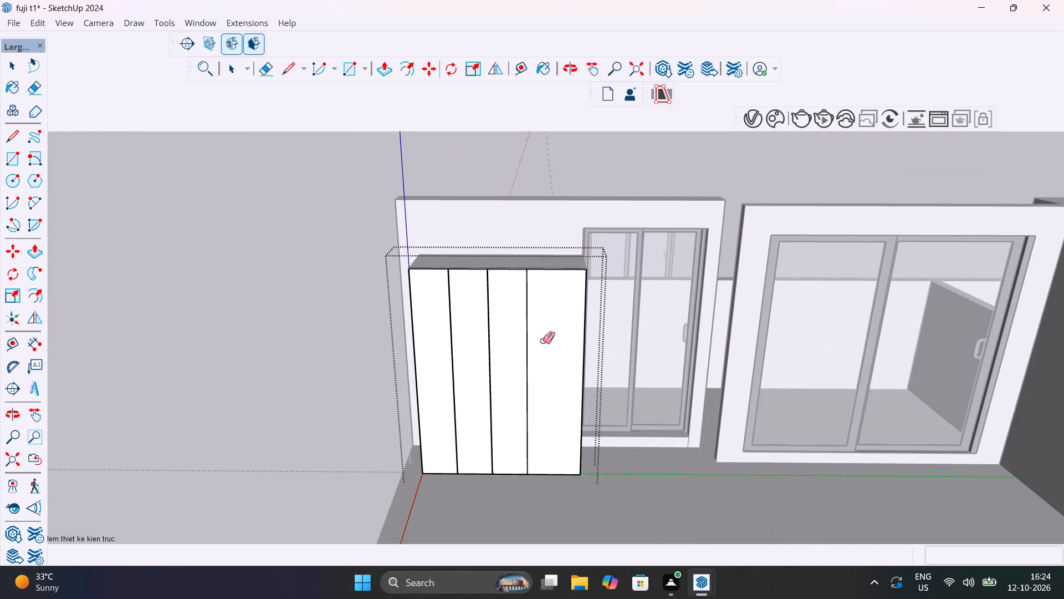
{"action": "key", "text": "space"}
{"action": "scroll", "coordinate": [566, 342], "scroll_direction": "up", "scroll_amount": 6}
{"action": "left_click", "coordinate": [566, 342]}
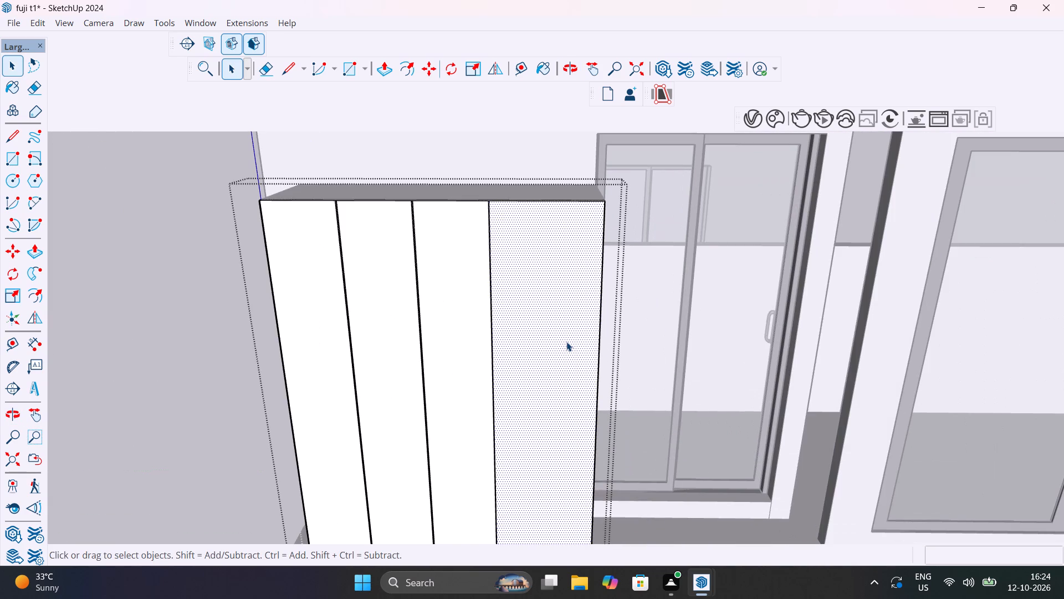
{"action": "scroll", "coordinate": [566, 342], "scroll_direction": "up", "scroll_amount": 3}
{"action": "middle_click_drag", "start_coordinate": [581, 360], "coordinate": [664, 492]}
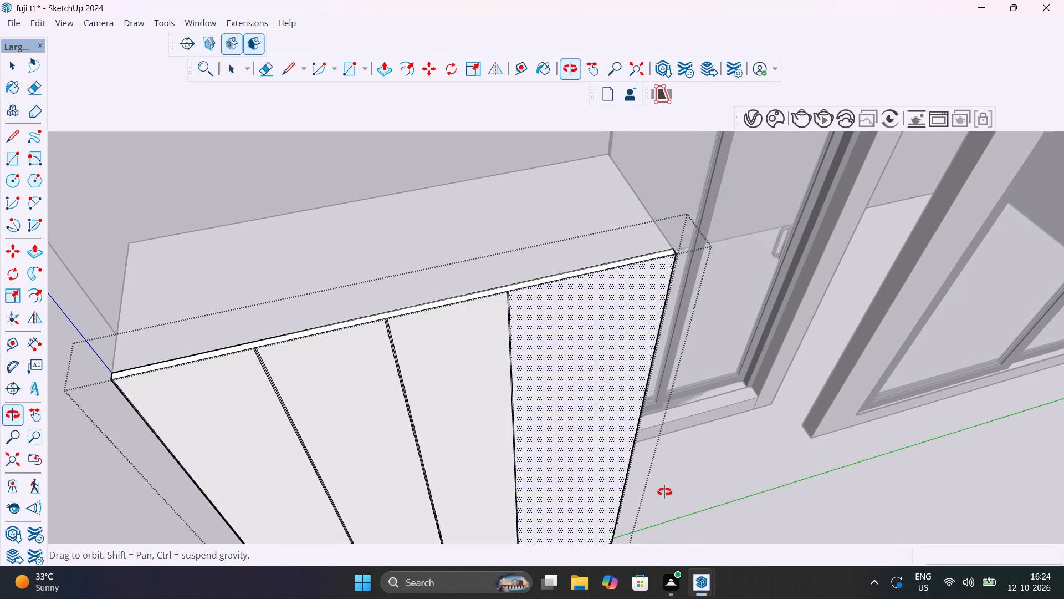
{"action": "middle_click_drag", "start_coordinate": [664, 492], "coordinate": [550, 488]}
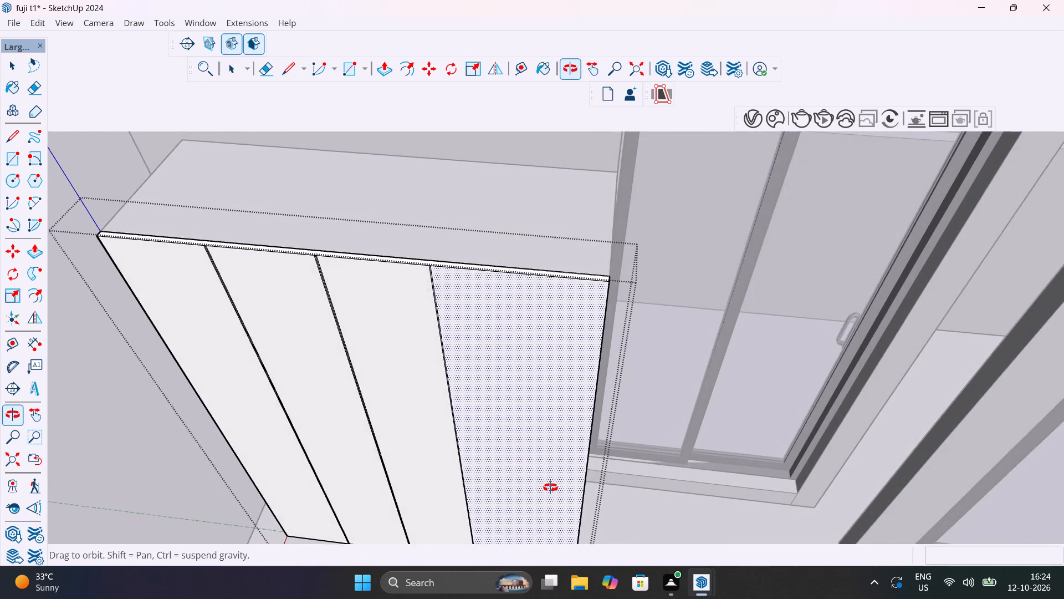
{"action": "middle_click_drag", "start_coordinate": [550, 488], "coordinate": [561, 388]}
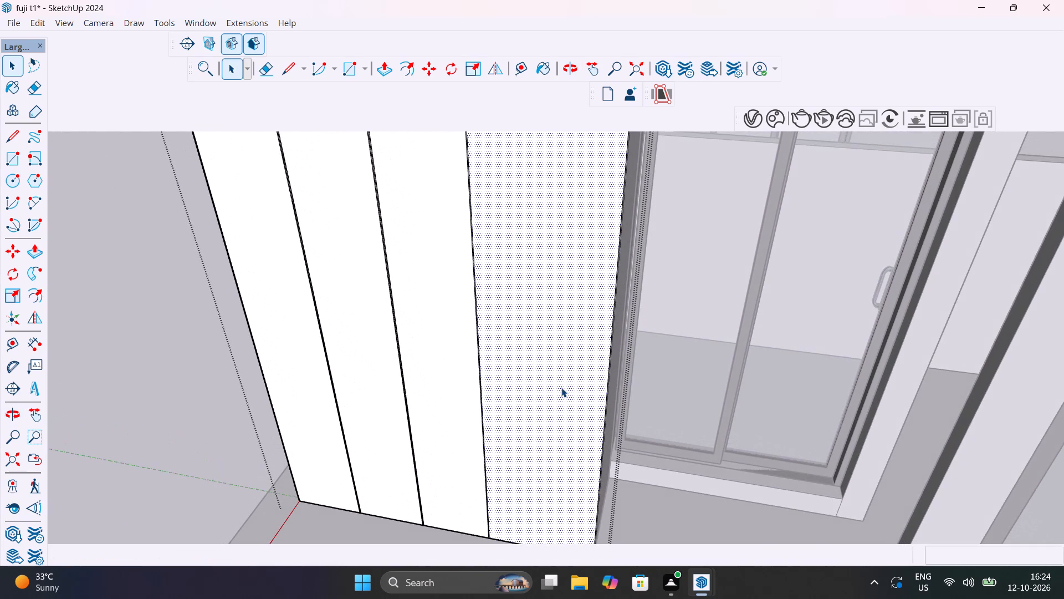
{"action": "key", "text": "p"}
{"action": "left_click", "coordinate": [561, 388]}
{"action": "left_click", "coordinate": [571, 362]}
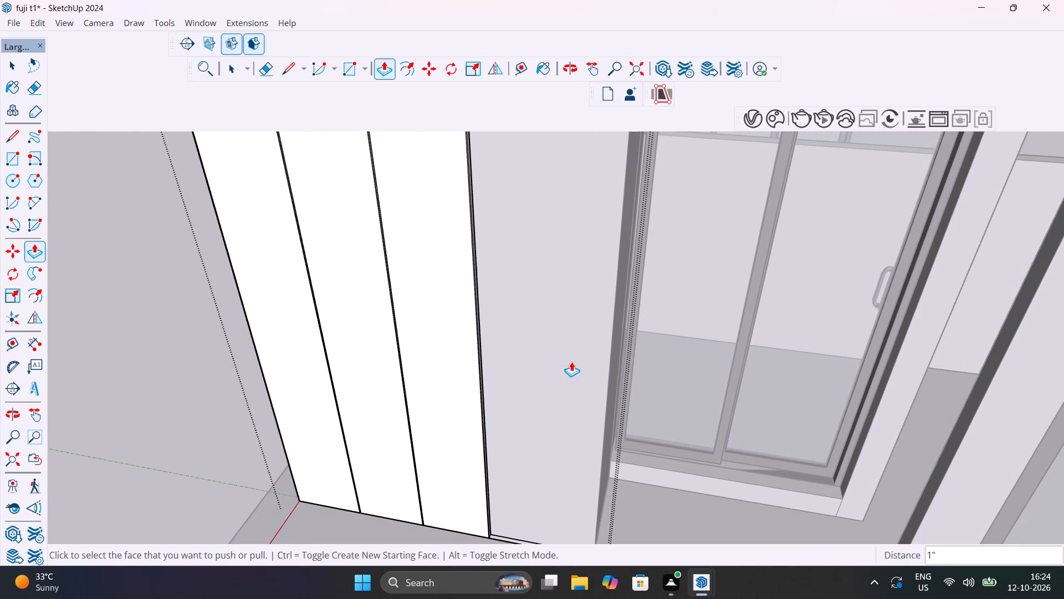
{"action": "key", "text": "space"}
{"action": "scroll", "coordinate": [545, 402], "scroll_direction": "down", "scroll_amount": 11}
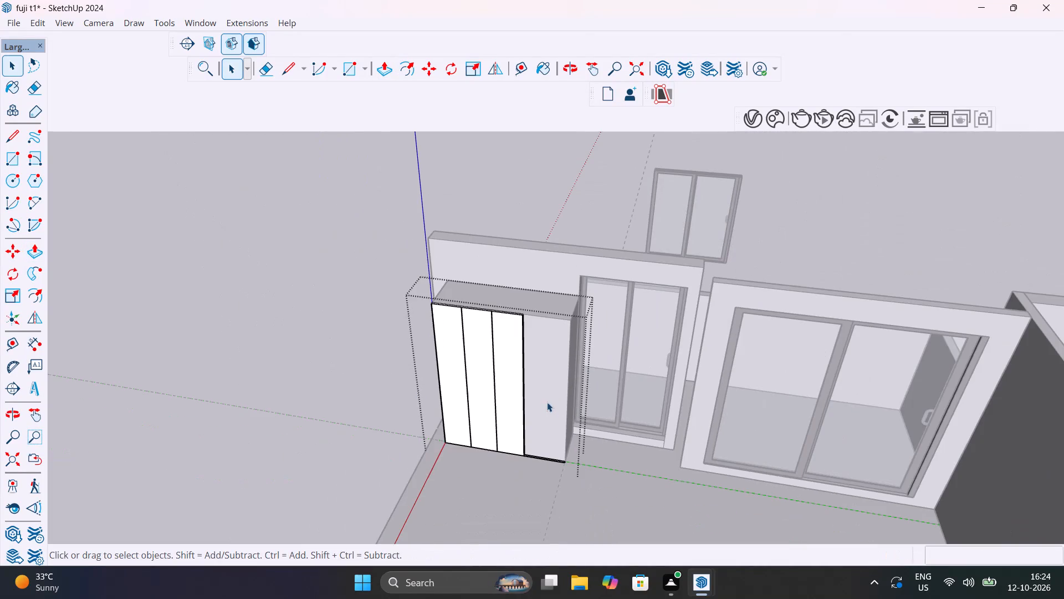
{"action": "left_click", "coordinate": [373, 348]}
Inside the box's group, draw a rectangle about 7' 11 13/16" by 2' over the front area exposed beside the panel.
{"action": "scroll", "coordinate": [523, 319], "scroll_direction": "up", "scroll_amount": 15}
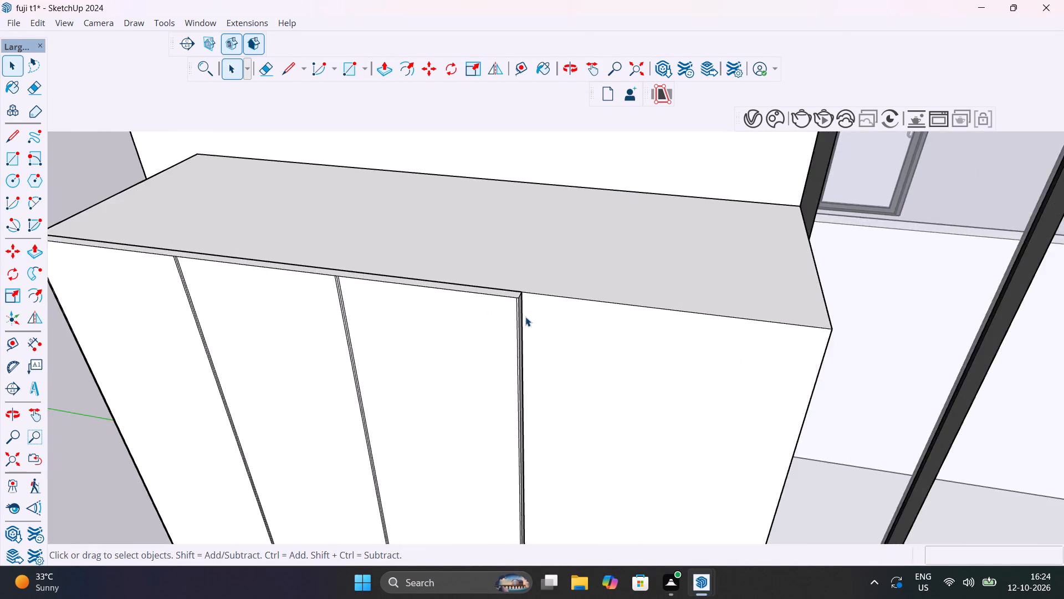
{"action": "scroll", "coordinate": [525, 317], "scroll_direction": "up", "scroll_amount": 14}
{"action": "key", "text": "r"}
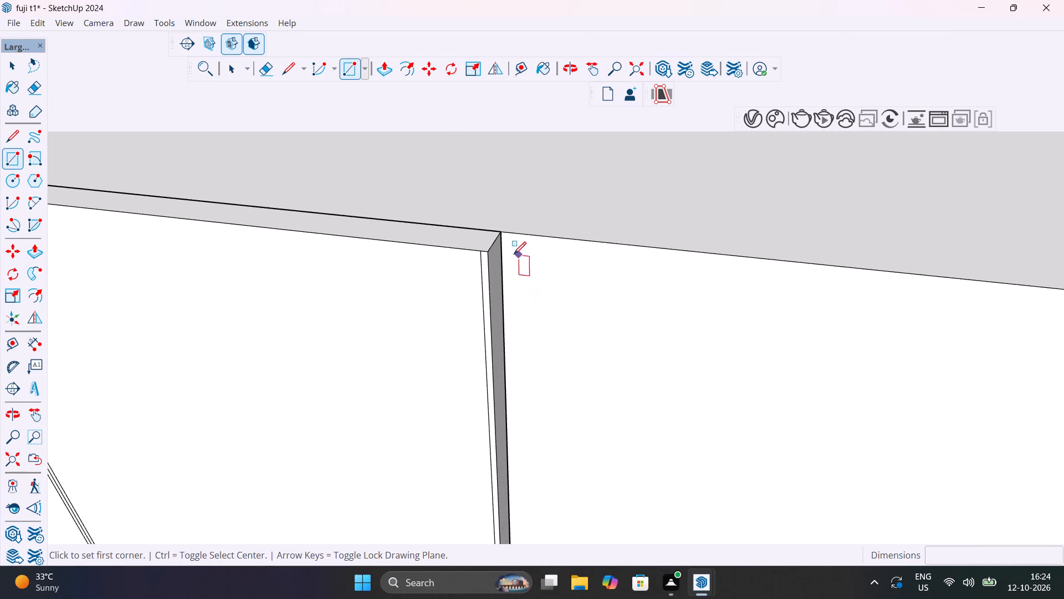
{"action": "key", "text": "space"}
{"action": "left_click", "coordinate": [588, 293]}
{"action": "double_click", "coordinate": [589, 293]}
{"action": "scroll", "coordinate": [600, 312], "scroll_direction": "down", "scroll_amount": 6}
{"action": "key", "text": "r"}
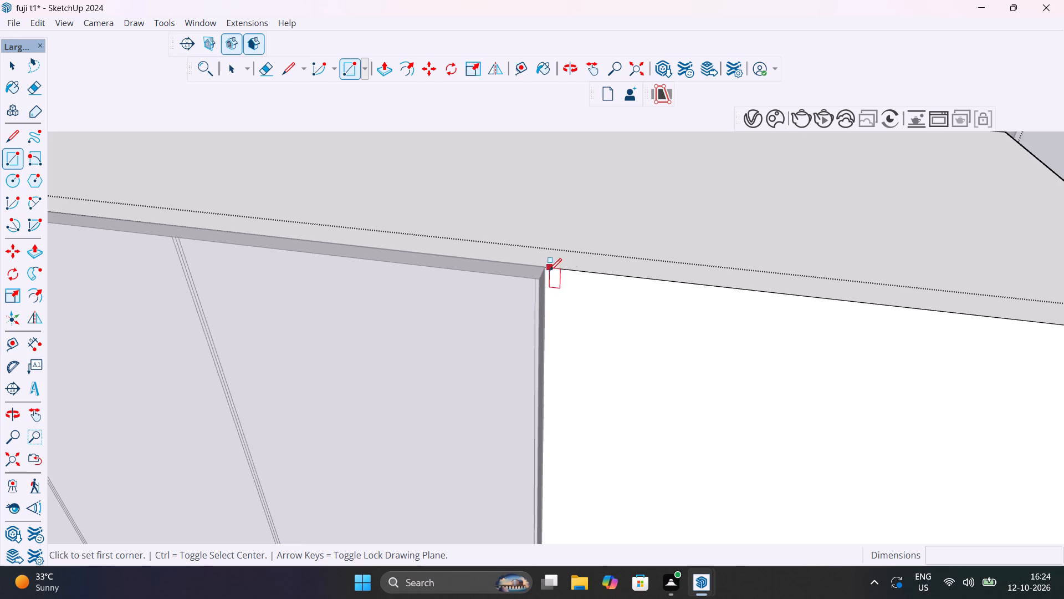
{"action": "middle_click_drag", "start_coordinate": [556, 272], "coordinate": [450, 237]}
{"action": "scroll", "coordinate": [448, 228], "scroll_direction": "up", "scroll_amount": 11}
{"action": "left_click", "coordinate": [434, 195]}
{"action": "scroll", "coordinate": [462, 292], "scroll_direction": "down", "scroll_amount": 3}
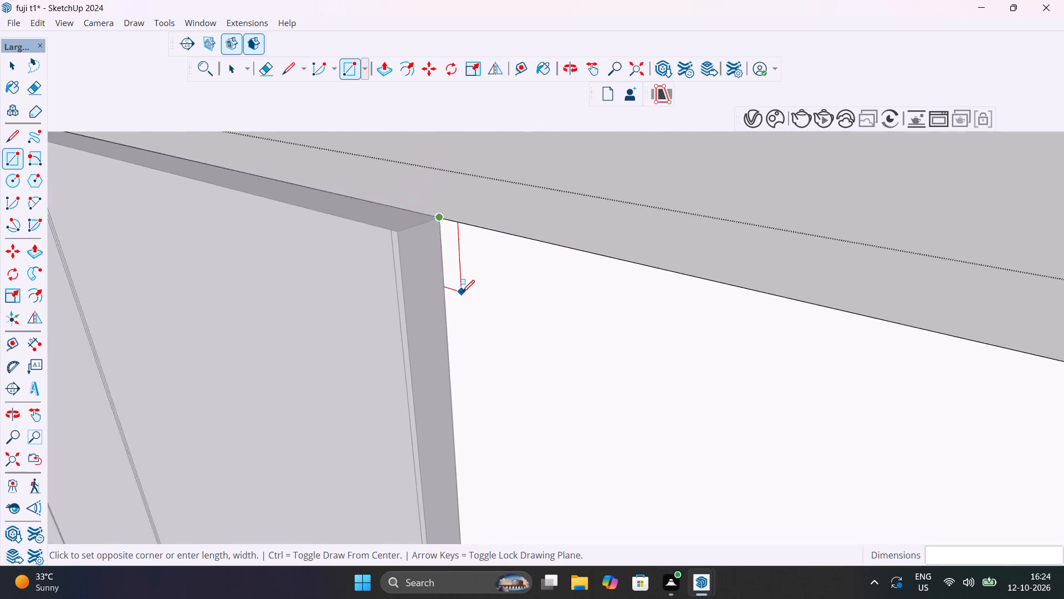
{"action": "scroll", "coordinate": [462, 292], "scroll_direction": "down", "scroll_amount": 20}
{"action": "scroll", "coordinate": [462, 292], "scroll_direction": "down", "scroll_amount": 7}
{"action": "middle_click_drag", "start_coordinate": [497, 372], "coordinate": [642, 77]}
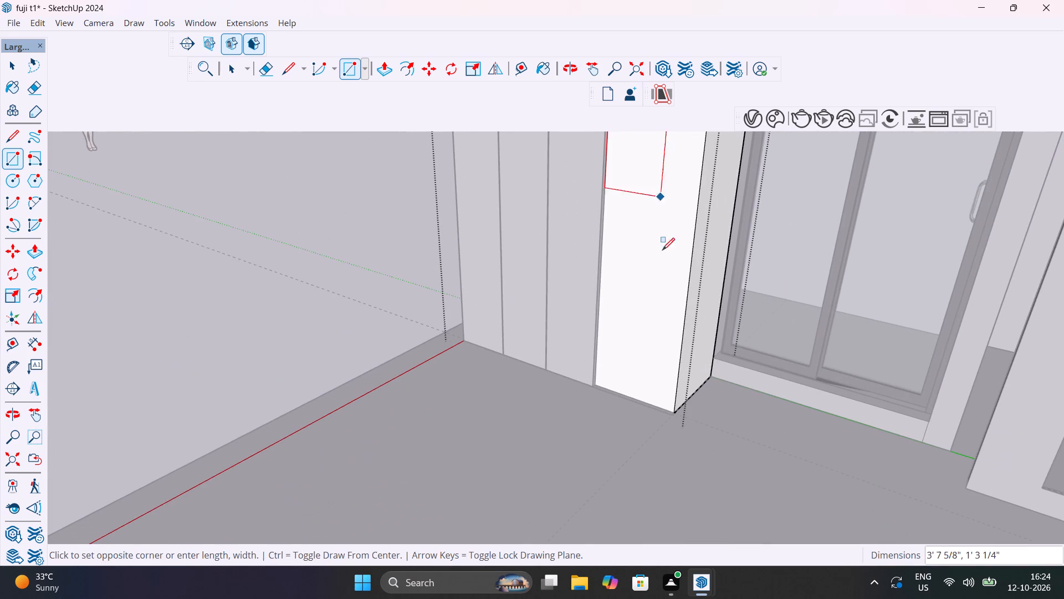
{"action": "scroll", "coordinate": [672, 411], "scroll_direction": "up", "scroll_amount": 14}
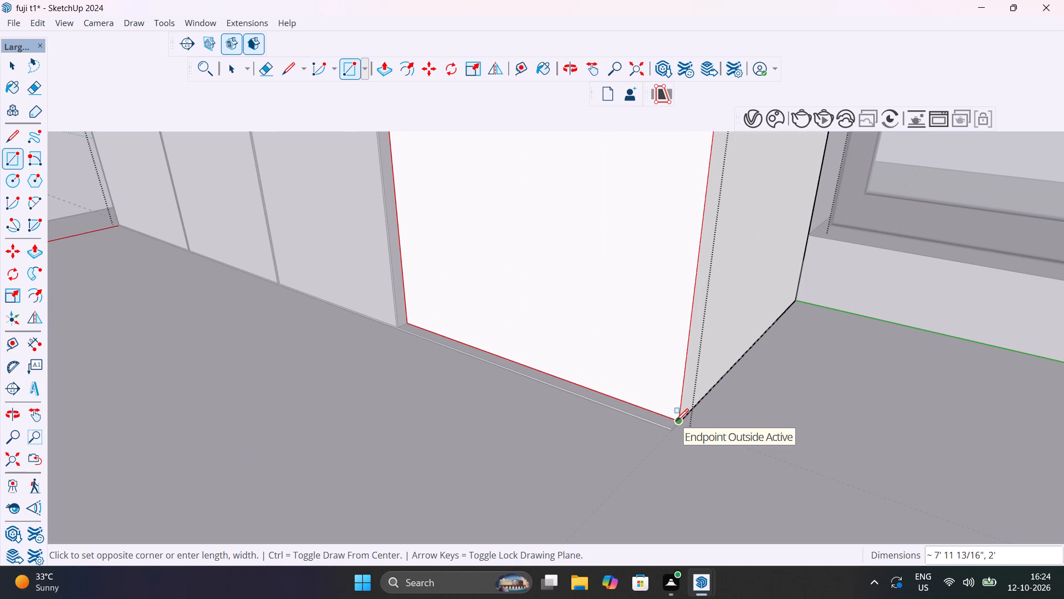
{"action": "left_click", "coordinate": [676, 421]}
{"action": "key", "text": "space"}
Push the new rectangle into the box 1'9", correct the depth to 1'10", and leave the box's group.
{"action": "scroll", "coordinate": [630, 370], "scroll_direction": "down", "scroll_amount": 13}
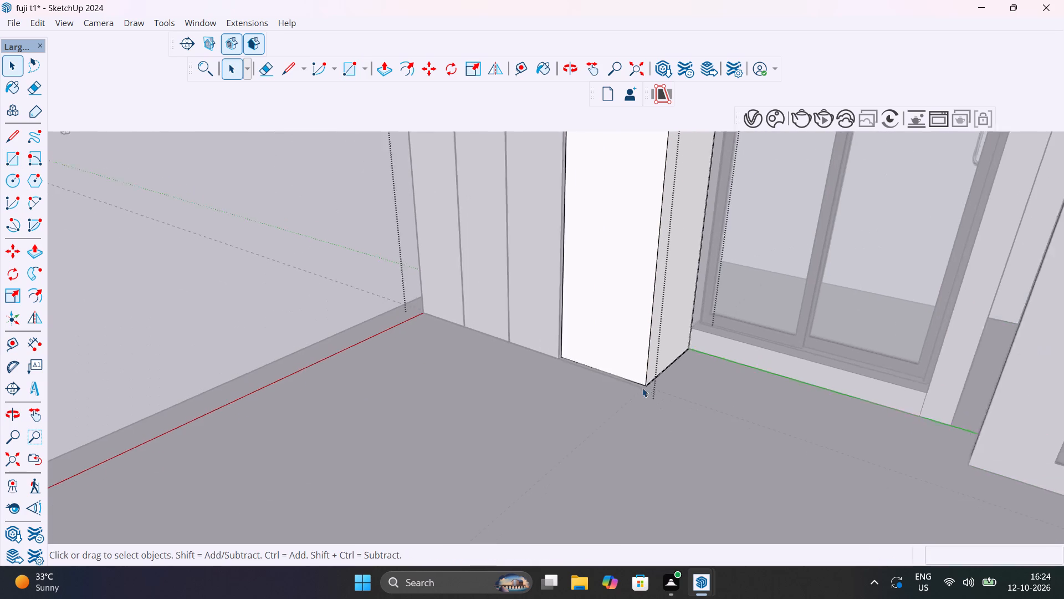
{"action": "scroll", "coordinate": [642, 388], "scroll_direction": "down", "scroll_amount": 2}
{"action": "left_click", "coordinate": [637, 282]}
{"action": "middle_click_drag", "start_coordinate": [644, 286], "coordinate": [744, 433]}
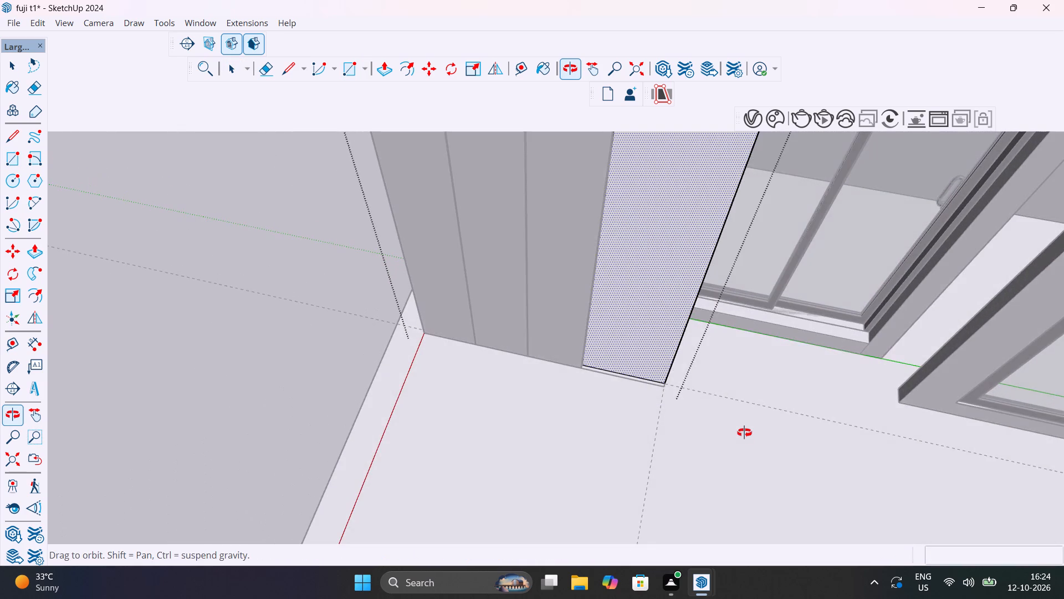
{"action": "middle_click_drag", "start_coordinate": [744, 433], "coordinate": [766, 598]}
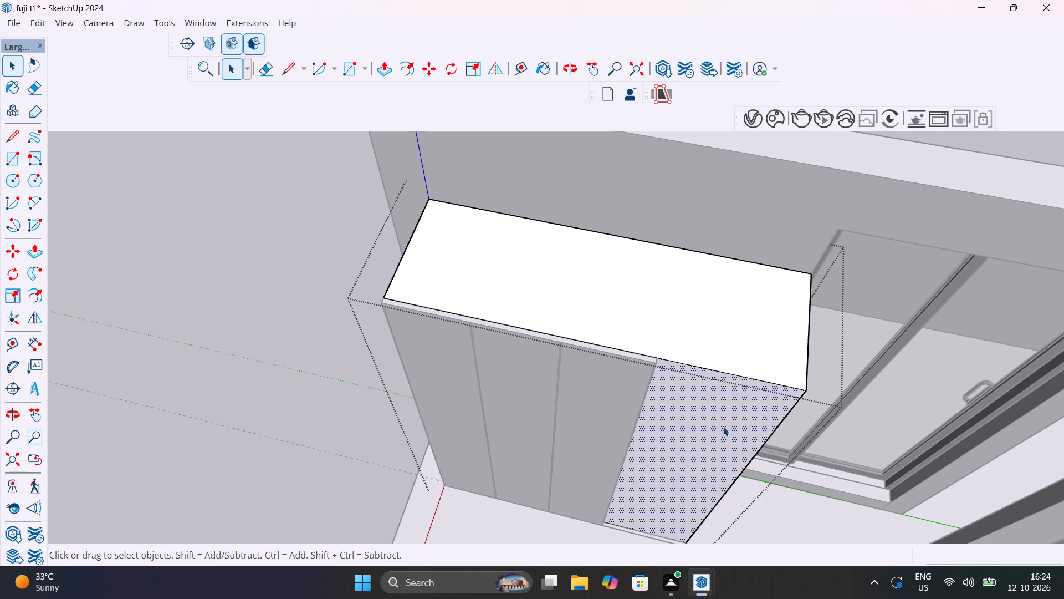
{"action": "key", "text": "p"}
{"action": "left_click", "coordinate": [723, 427]}
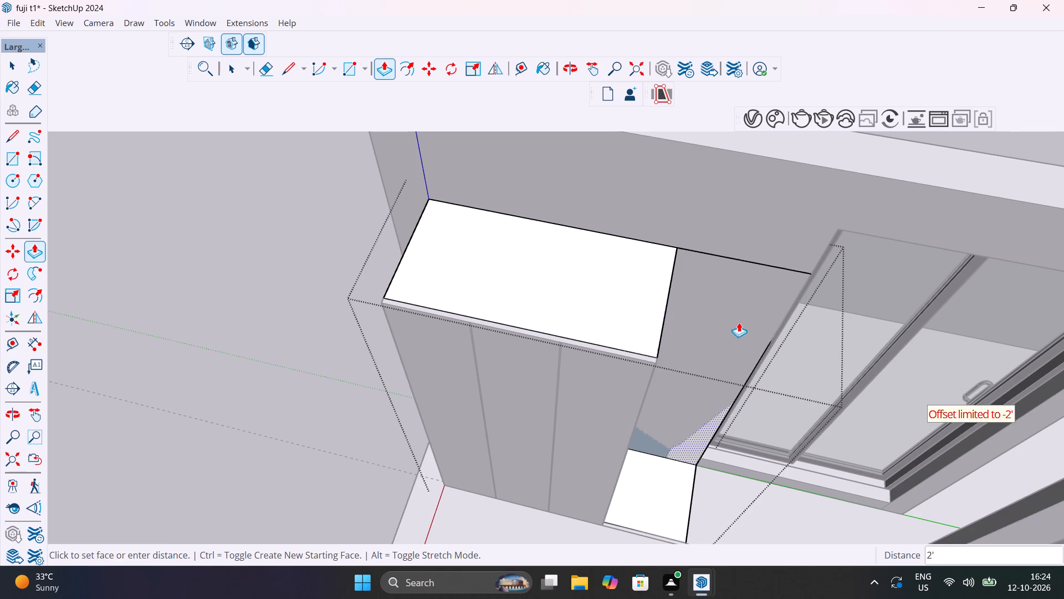
{"action": "middle_click_drag", "start_coordinate": [739, 328], "coordinate": [631, 292]}
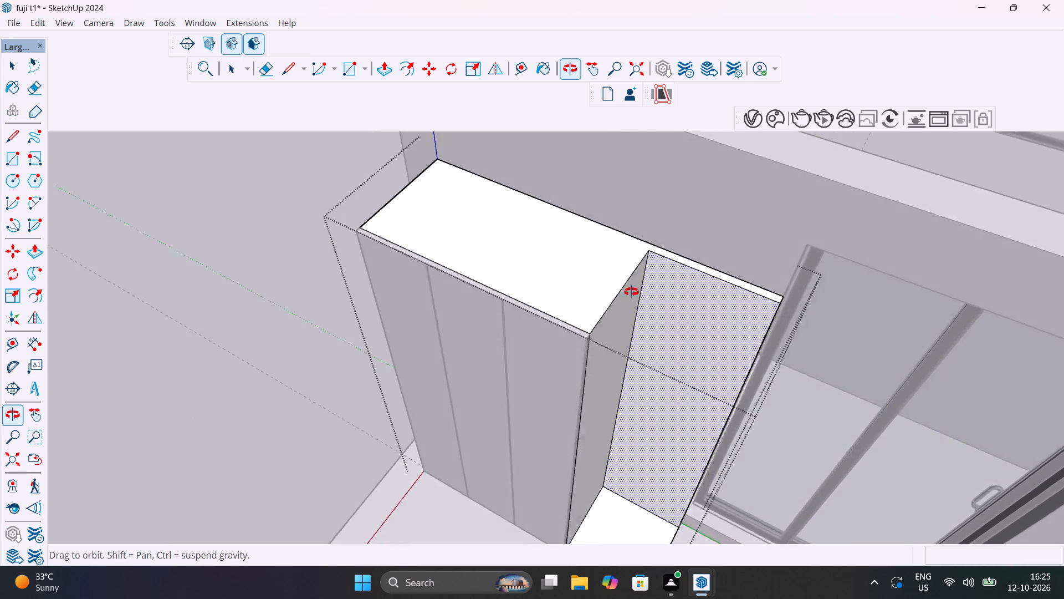
{"action": "middle_click_drag", "start_coordinate": [631, 292], "coordinate": [602, 290]}
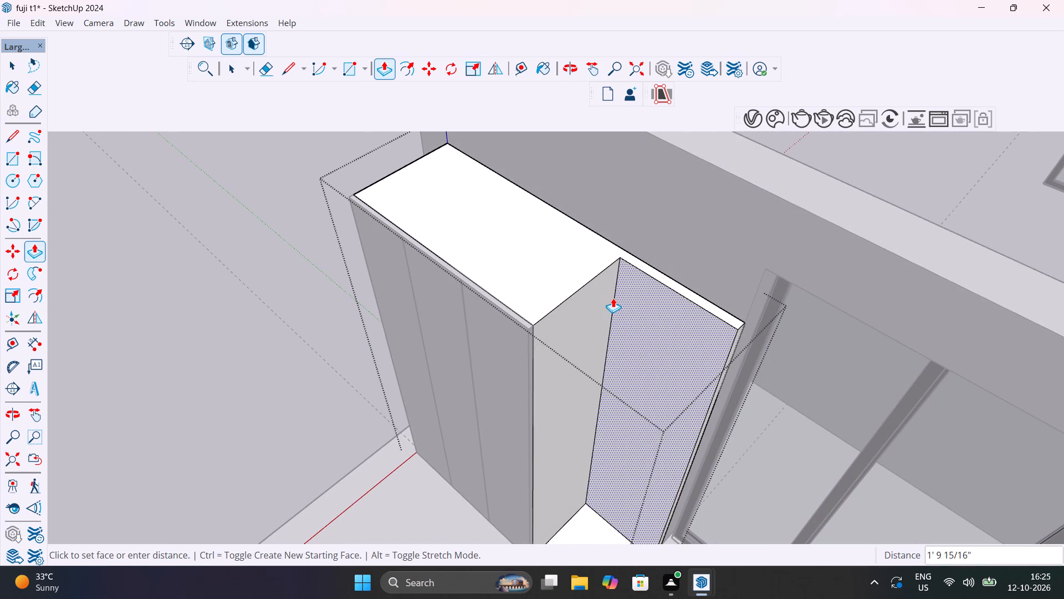
{"action": "type", "text": "1'9\""}
{"action": "key", "text": "Return"}
{"action": "type", "text": "1'10\""}
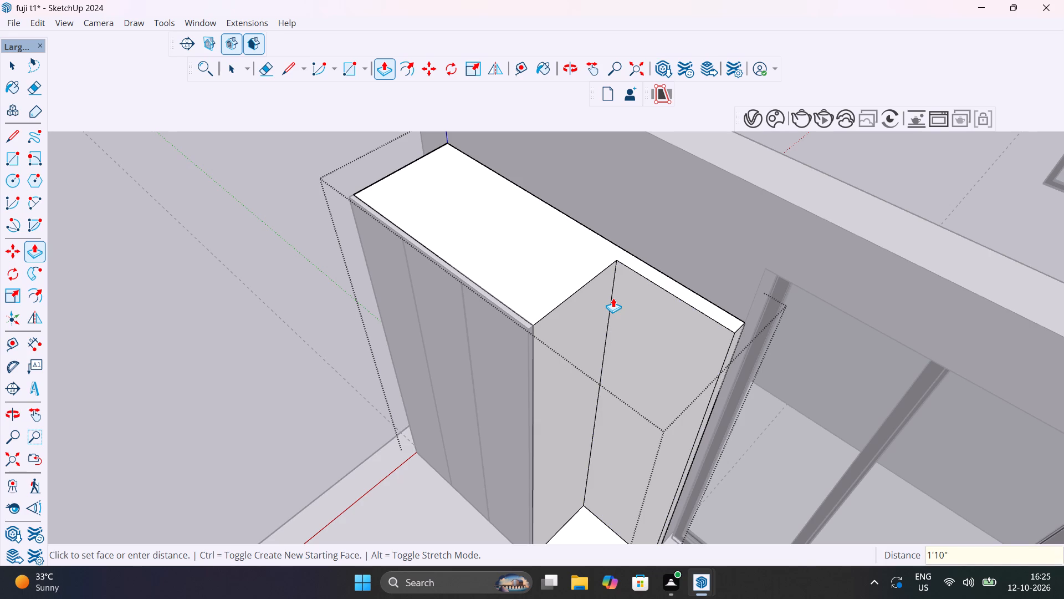
{"action": "key", "text": "Return"}
{"action": "key", "text": "space"}
{"action": "scroll", "coordinate": [613, 298], "scroll_direction": "down", "scroll_amount": 9}
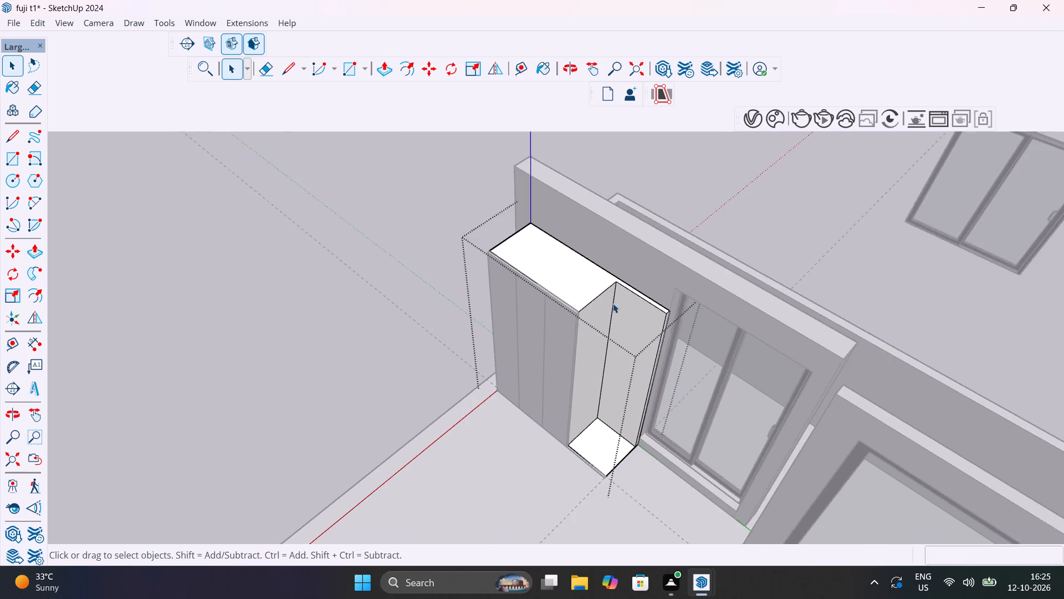
{"action": "scroll", "coordinate": [613, 303], "scroll_direction": "down", "scroll_amount": 4}
{"action": "left_click", "coordinate": [424, 229]}
Examine the open recess beside the sliding doors and the lower edge of the grooved front panel.
{"action": "scroll", "coordinate": [594, 344], "scroll_direction": "down", "scroll_amount": 1}
{"action": "middle_click_drag", "start_coordinate": [600, 342], "coordinate": [729, 237]}
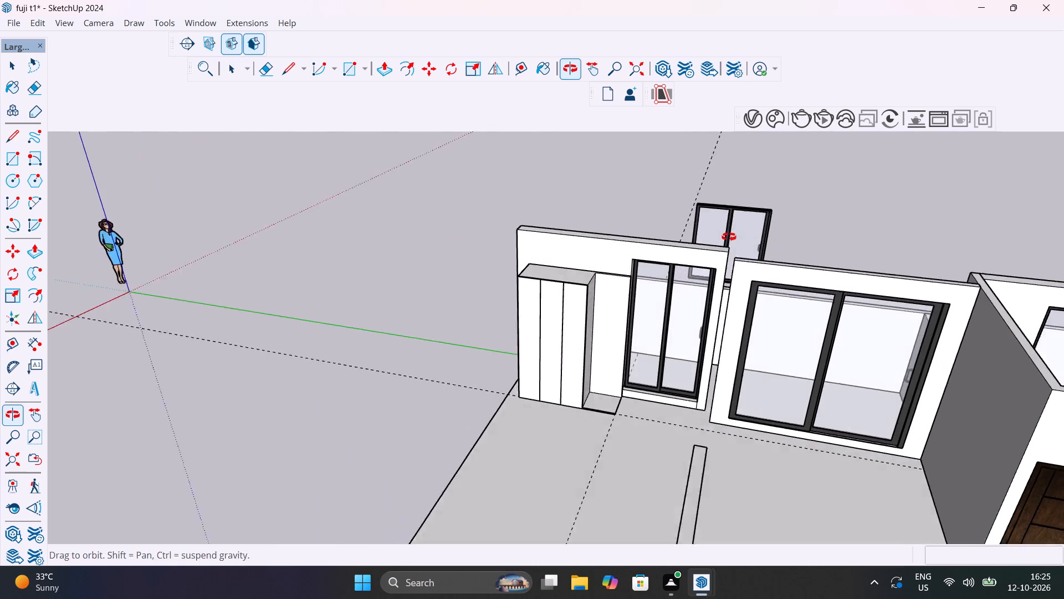
{"action": "middle_click_drag", "start_coordinate": [729, 237], "coordinate": [738, 234]}
{"action": "scroll", "coordinate": [607, 398], "scroll_direction": "up", "scroll_amount": 18}
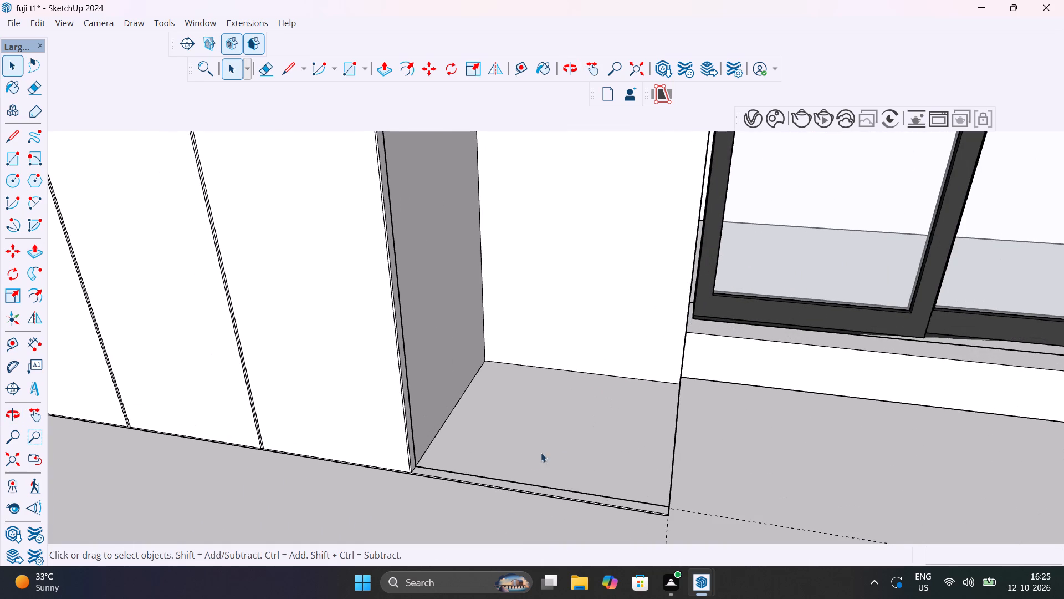
{"action": "middle_click_drag", "start_coordinate": [533, 459], "coordinate": [674, 424]}
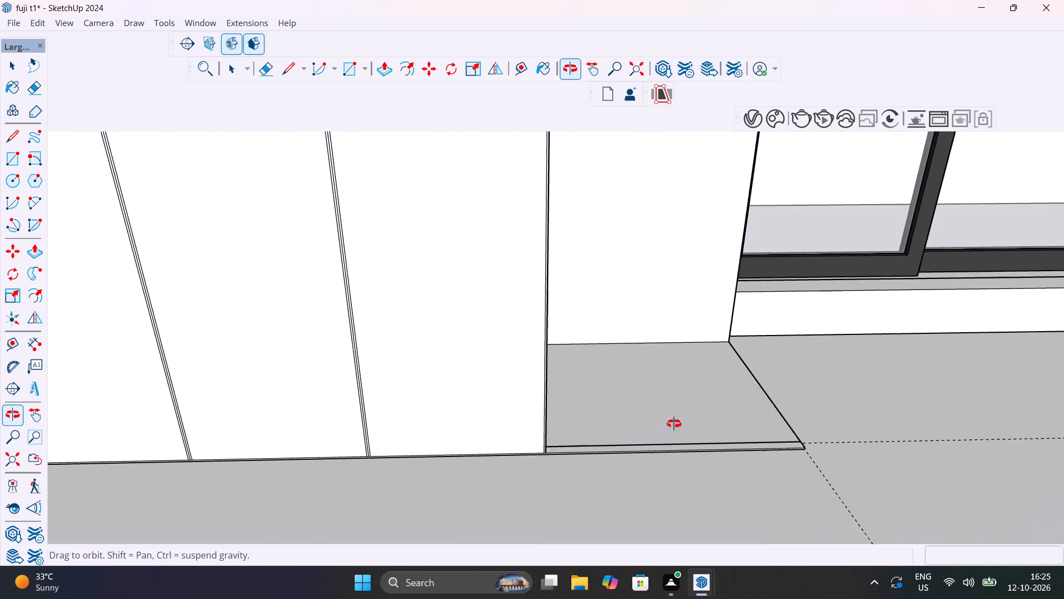
{"action": "middle_click_drag", "start_coordinate": [674, 424], "coordinate": [455, 465]}
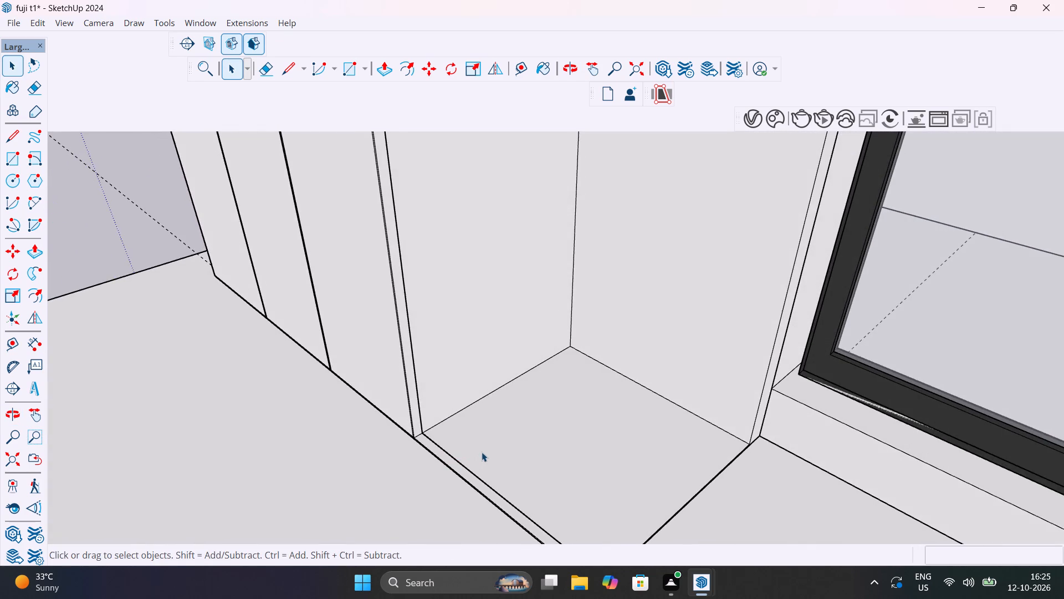
{"action": "scroll", "coordinate": [482, 452], "scroll_direction": "down", "scroll_amount": 14}
{"action": "middle_click_drag", "start_coordinate": [535, 459], "coordinate": [726, 429], "text": "shift"}
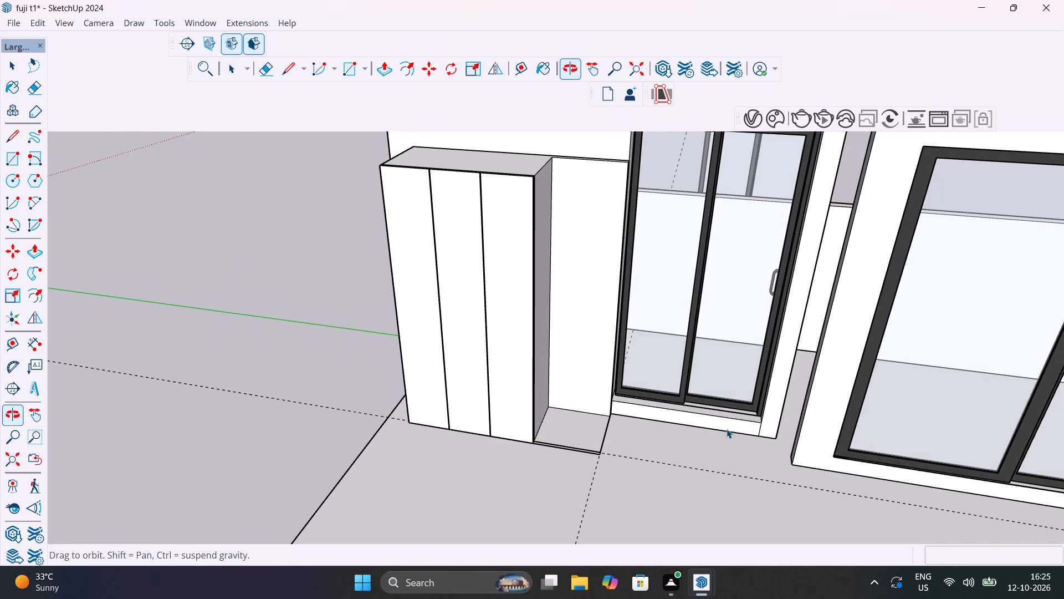
{"action": "scroll", "coordinate": [477, 358], "scroll_direction": "down", "scroll_amount": 7}
{"action": "middle_click_drag", "start_coordinate": [477, 358], "coordinate": [668, 330]}
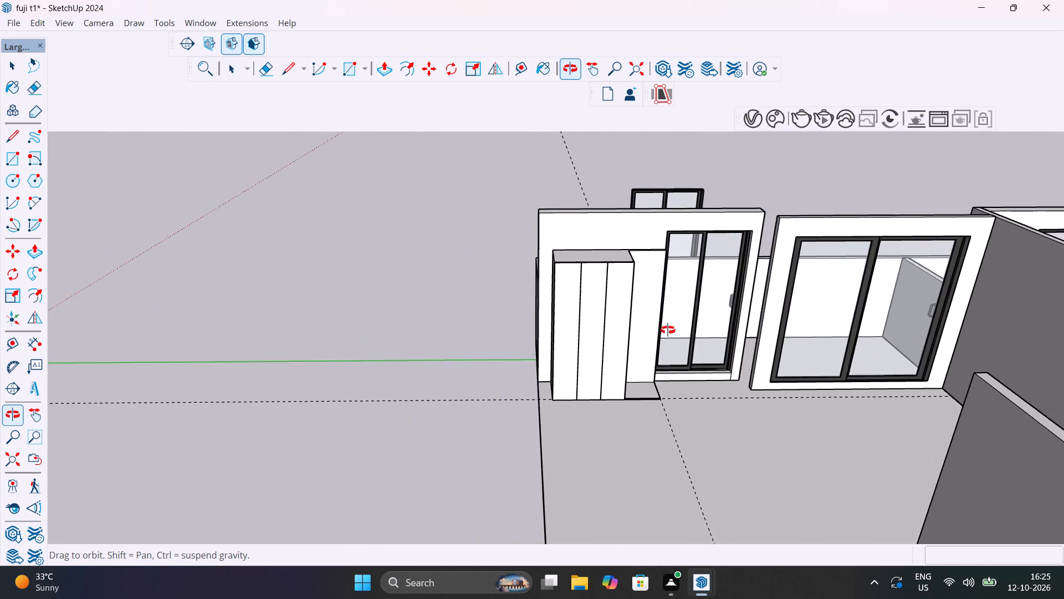
{"action": "middle_click_drag", "start_coordinate": [668, 330], "coordinate": [600, 303]}
{"action": "scroll", "coordinate": [594, 303], "scroll_direction": "up", "scroll_amount": 11}
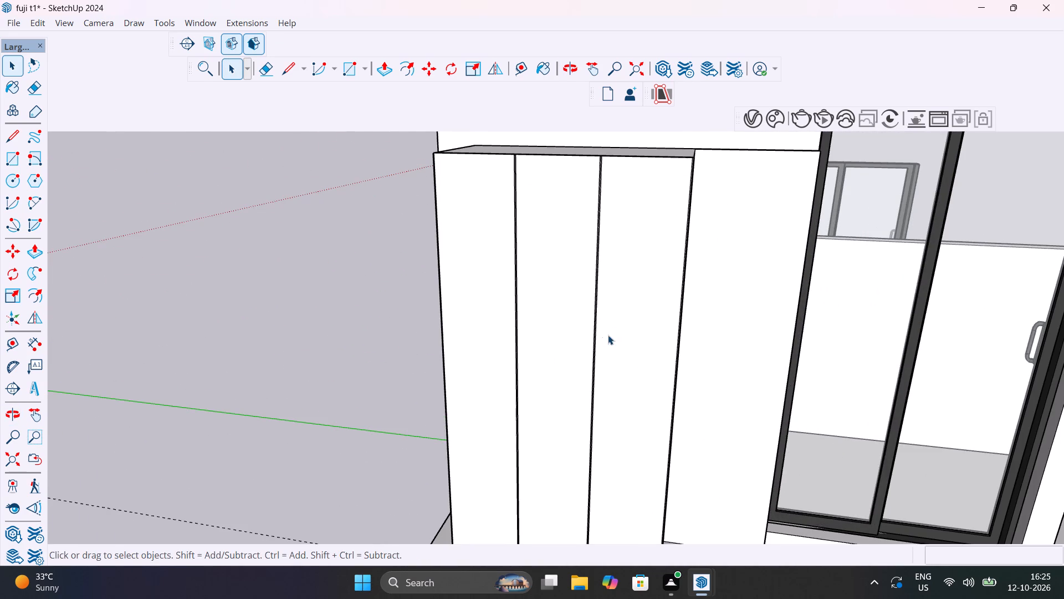
{"action": "middle_click_drag", "start_coordinate": [608, 335], "coordinate": [633, 206]}
{"action": "scroll", "coordinate": [507, 426], "scroll_direction": "up", "scroll_amount": 14}
{"action": "middle_click_drag", "start_coordinate": [484, 474], "coordinate": [586, 420]}
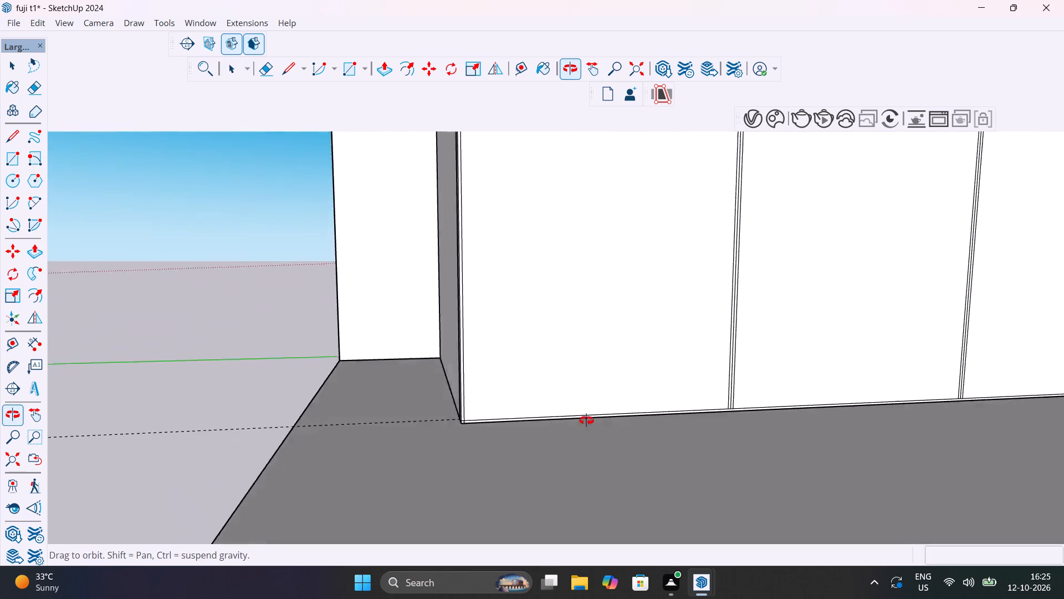
Inside the front panel's group, delete the short vertical line crossing the bottom strip at the panel's outer lower corner.
{"action": "middle_click_drag", "start_coordinate": [586, 420], "coordinate": [590, 419]}
{"action": "scroll", "coordinate": [590, 418], "scroll_direction": "up", "scroll_amount": 11}
{"action": "scroll", "coordinate": [350, 389], "scroll_direction": "up", "scroll_amount": 11}
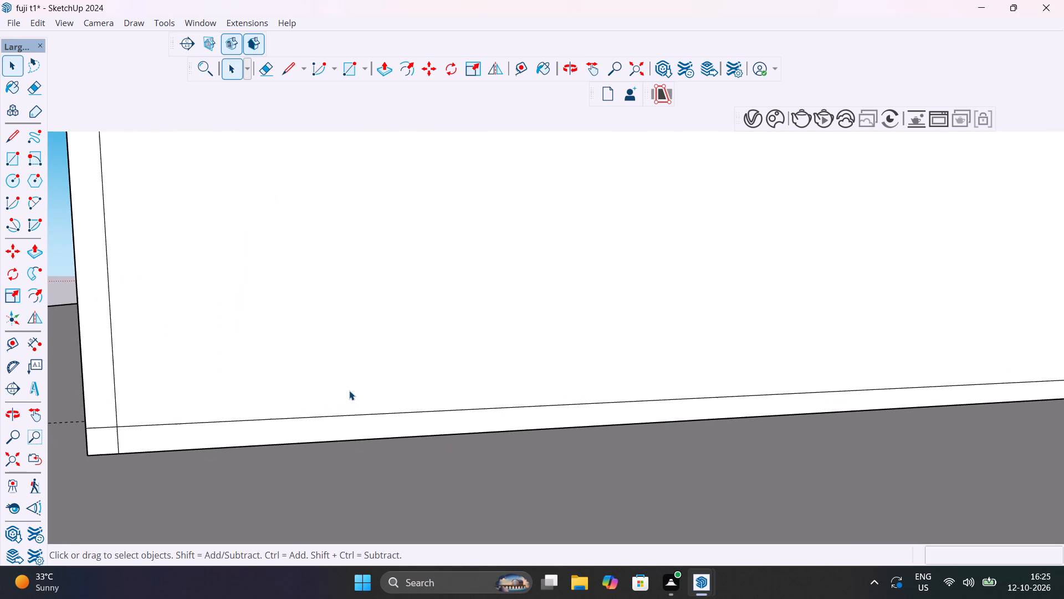
{"action": "middle_click_drag", "start_coordinate": [335, 420], "coordinate": [622, 425]}
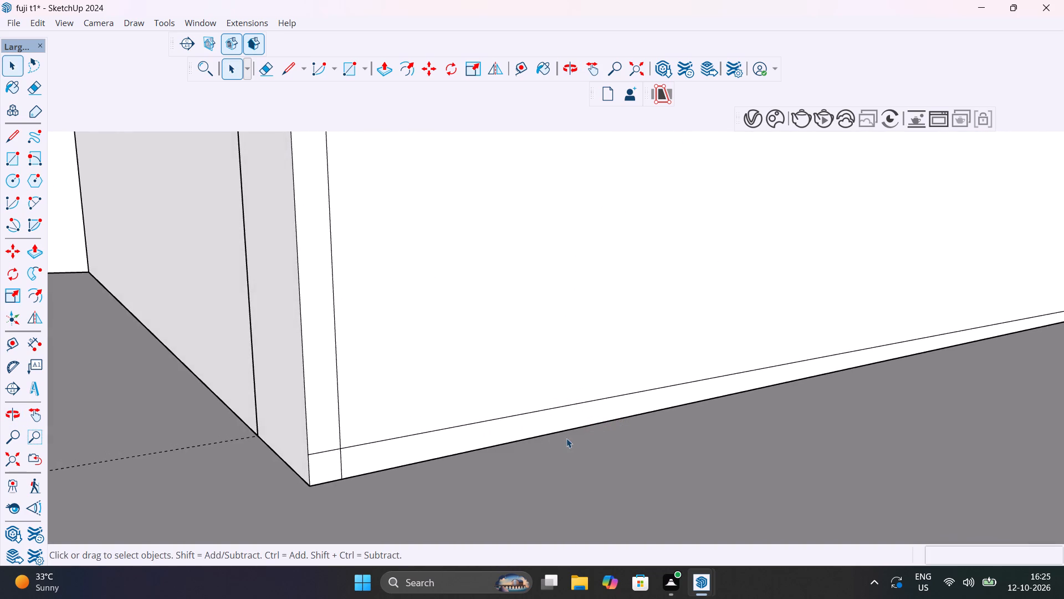
{"action": "left_click", "coordinate": [536, 431]}
{"action": "double_click", "coordinate": [536, 431]}
{"action": "left_click", "coordinate": [522, 430]}
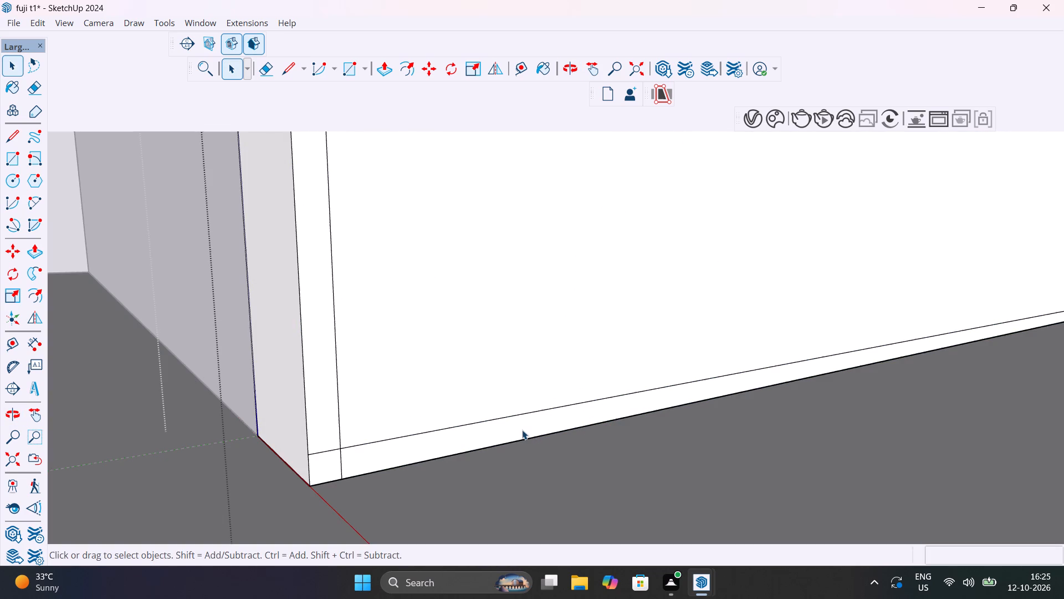
{"action": "scroll", "coordinate": [522, 430], "scroll_direction": "down", "scroll_amount": 7}
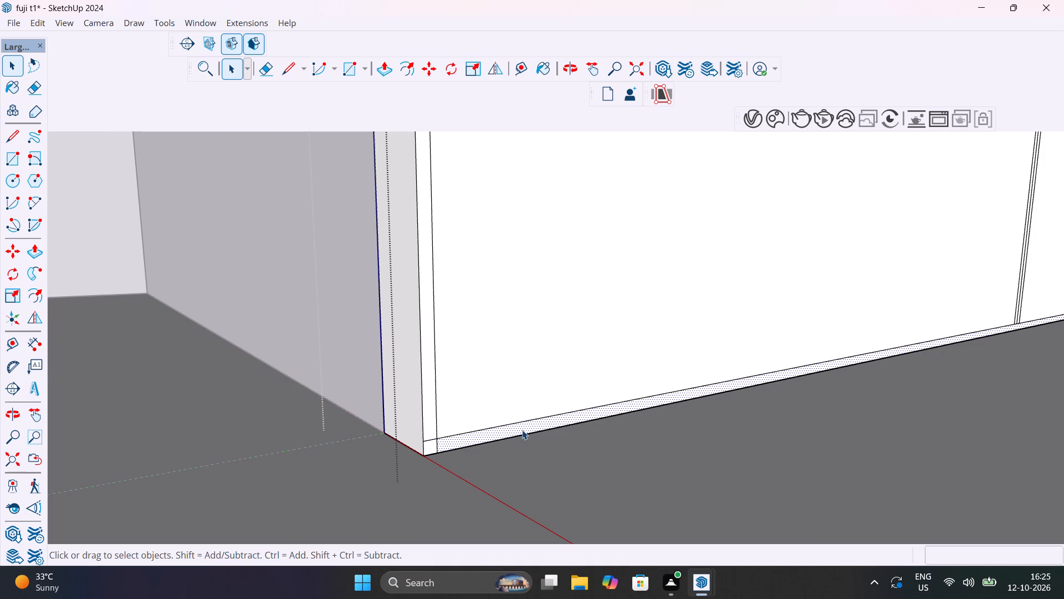
{"action": "left_click", "coordinate": [349, 509]}
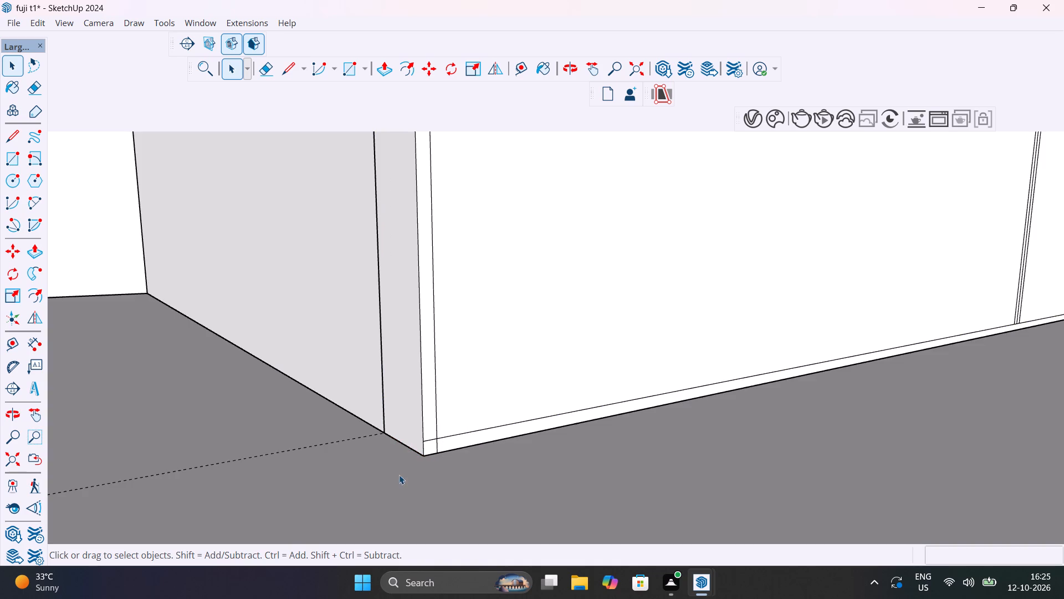
{"action": "scroll", "coordinate": [451, 441], "scroll_direction": "up", "scroll_amount": 8}
{"action": "left_click", "coordinate": [419, 453]}
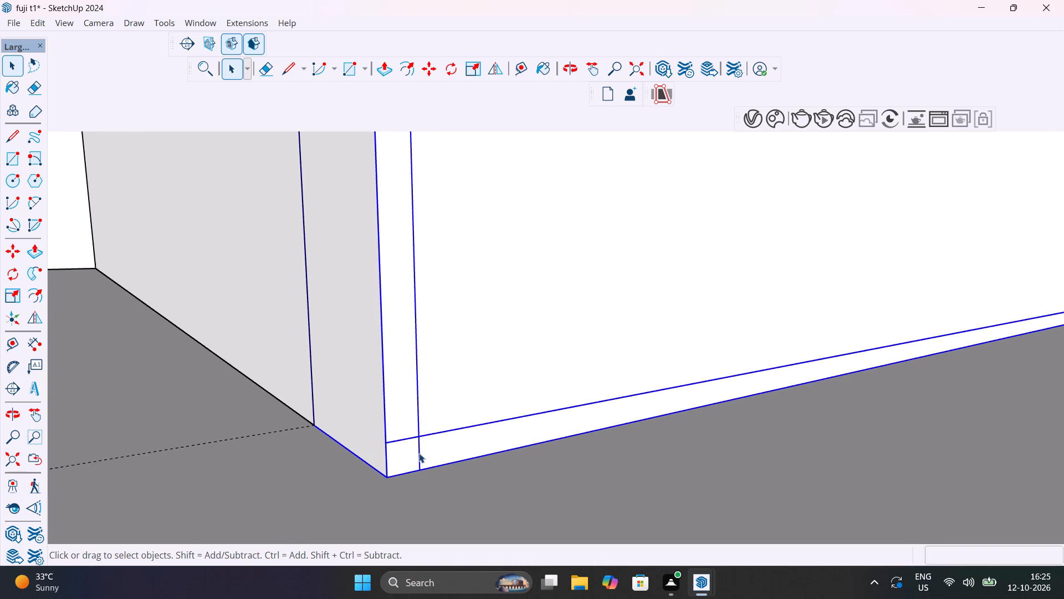
{"action": "triple_click", "coordinate": [419, 453]}
{"action": "left_click", "coordinate": [419, 453]}
{"action": "left_click", "coordinate": [419, 459]}
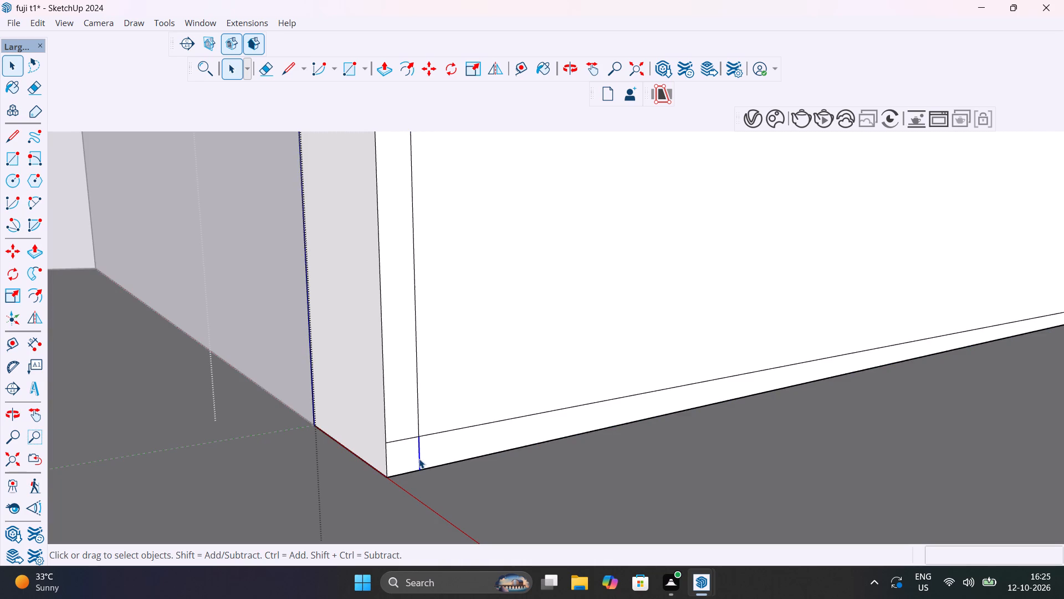
{"action": "key", "text": "Delete"}
Push the strip along the front panel's bottom edge back 4 mm.
{"action": "left_click", "coordinate": [402, 457]}
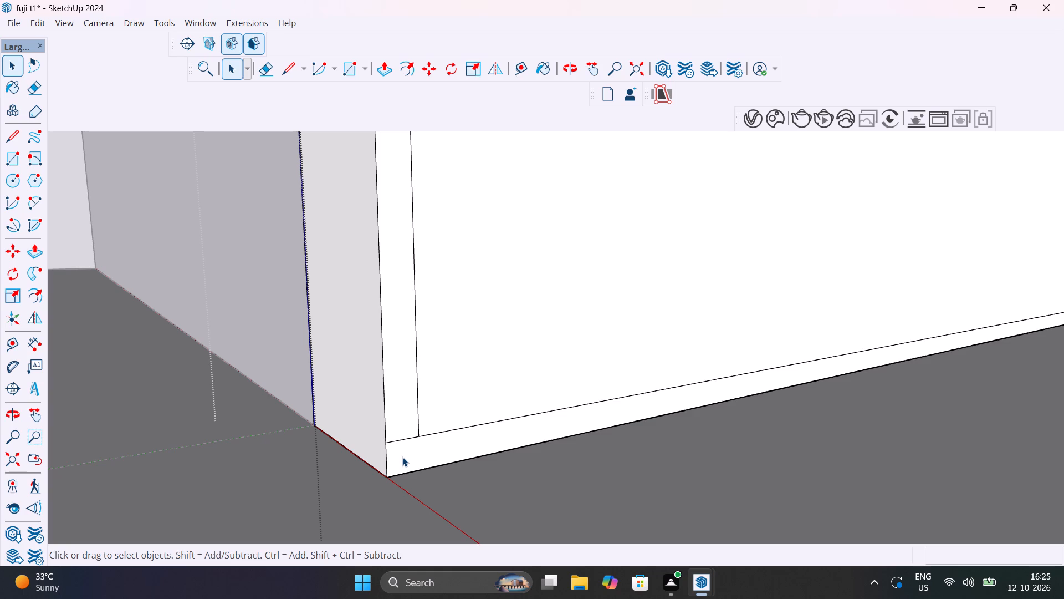
{"action": "key", "text": "p"}
{"action": "left_click", "coordinate": [402, 457]}
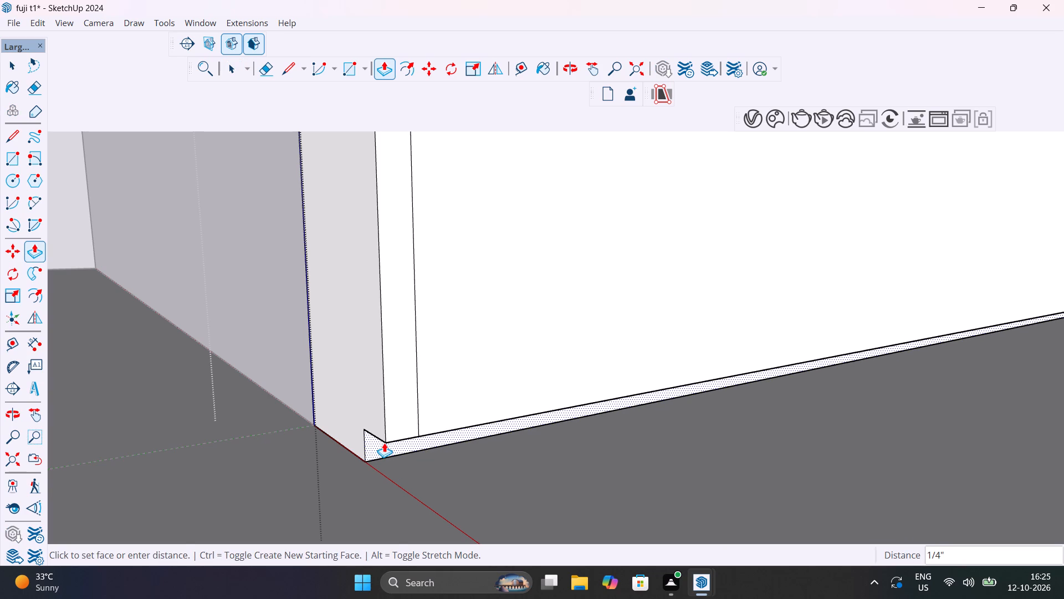
{"action": "key", "text": "4"}
{"action": "type", "text": "mm"}
{"action": "key", "text": "Return"}
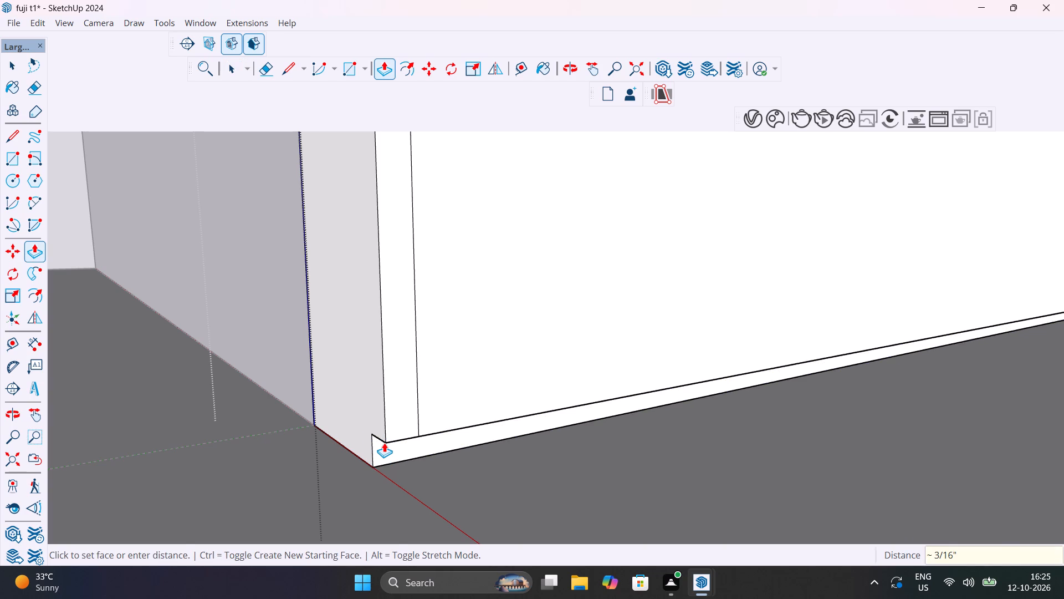
Delete the centre line inside each of the two vertical grooves between the front panel's sections.
{"action": "scroll", "coordinate": [384, 443], "scroll_direction": "down", "scroll_amount": 20}
{"action": "scroll", "coordinate": [384, 443], "scroll_direction": "down", "scroll_amount": 2}
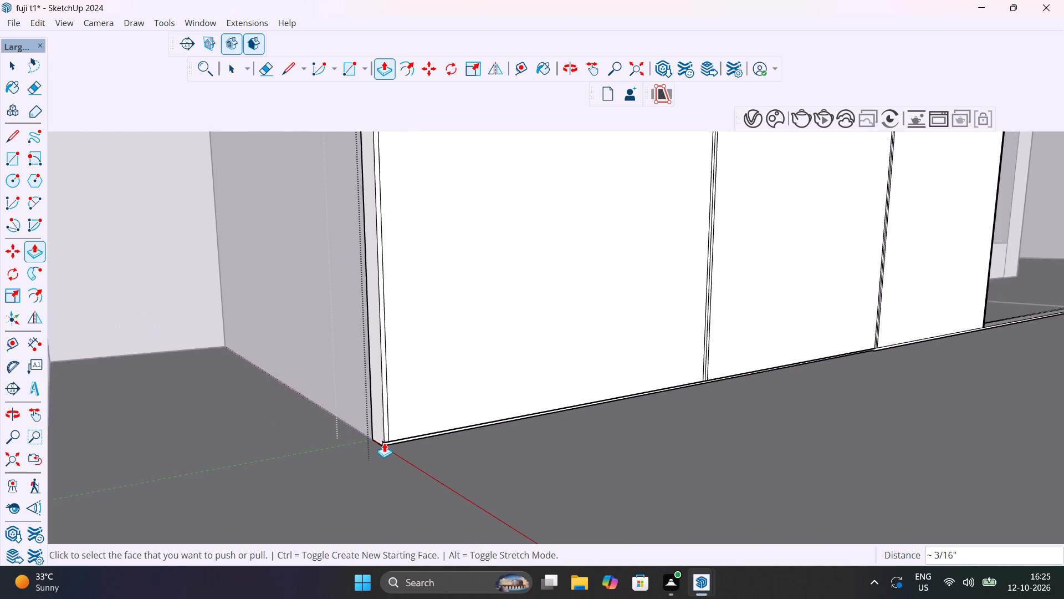
{"action": "scroll", "coordinate": [384, 443], "scroll_direction": "down", "scroll_amount": 7}
{"action": "middle_click_drag", "start_coordinate": [677, 405], "coordinate": [382, 388]}
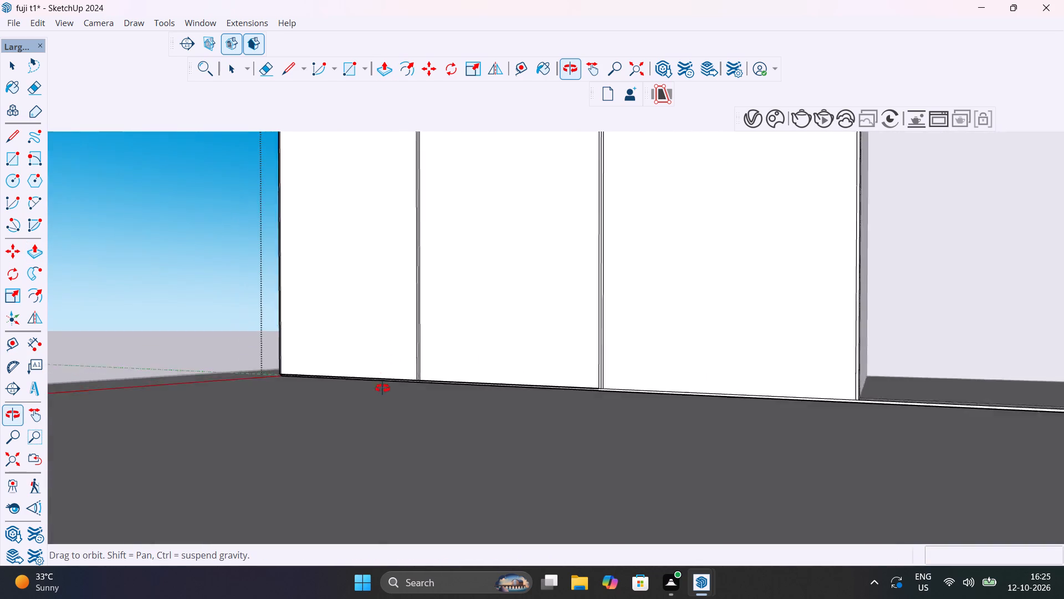
{"action": "middle_click_drag", "start_coordinate": [382, 388], "coordinate": [412, 510]}
{"action": "scroll", "coordinate": [528, 384], "scroll_direction": "down", "scroll_amount": 15}
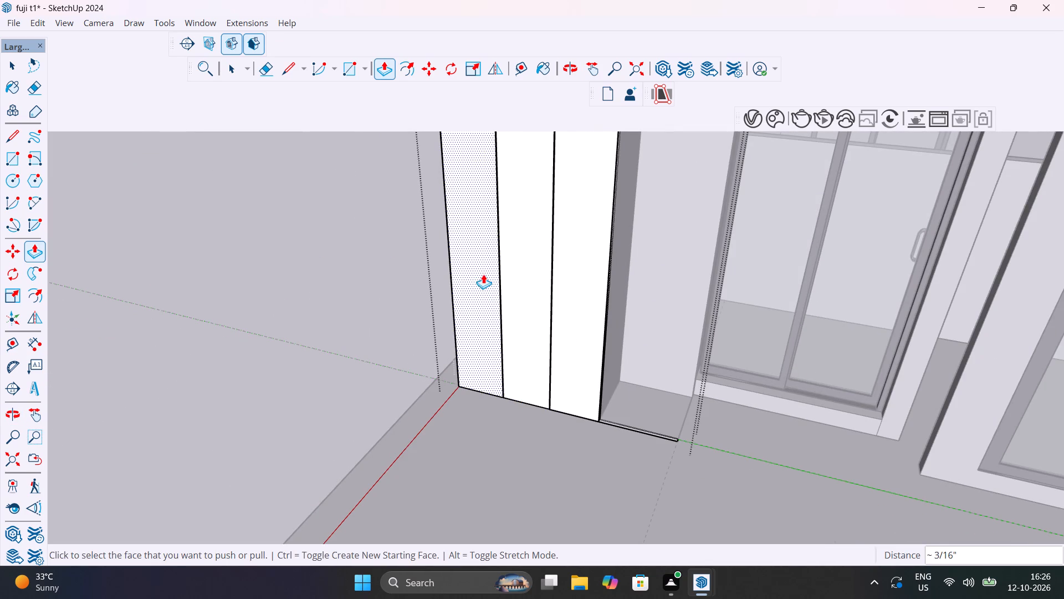
{"action": "middle_click_drag", "start_coordinate": [490, 283], "coordinate": [580, 491]}
{"action": "scroll", "coordinate": [600, 337], "scroll_direction": "up", "scroll_amount": 19}
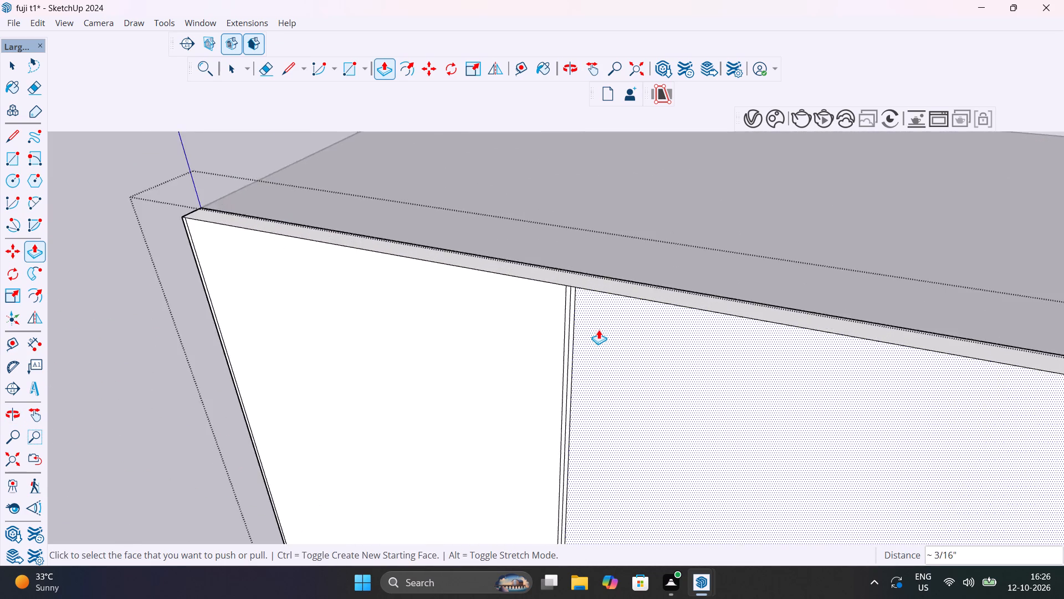
{"action": "scroll", "coordinate": [598, 329], "scroll_direction": "up", "scroll_amount": 7}
{"action": "key", "text": "space"}
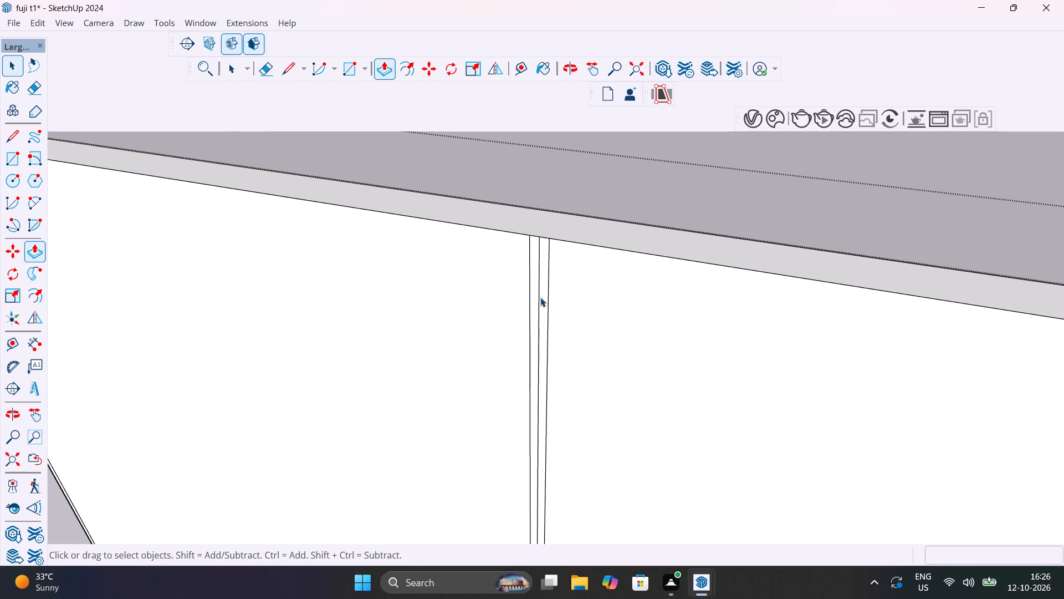
{"action": "left_click", "coordinate": [539, 290]}
{"action": "key", "text": "Delete"}
{"action": "scroll", "coordinate": [539, 290], "scroll_direction": "down", "scroll_amount": 4}
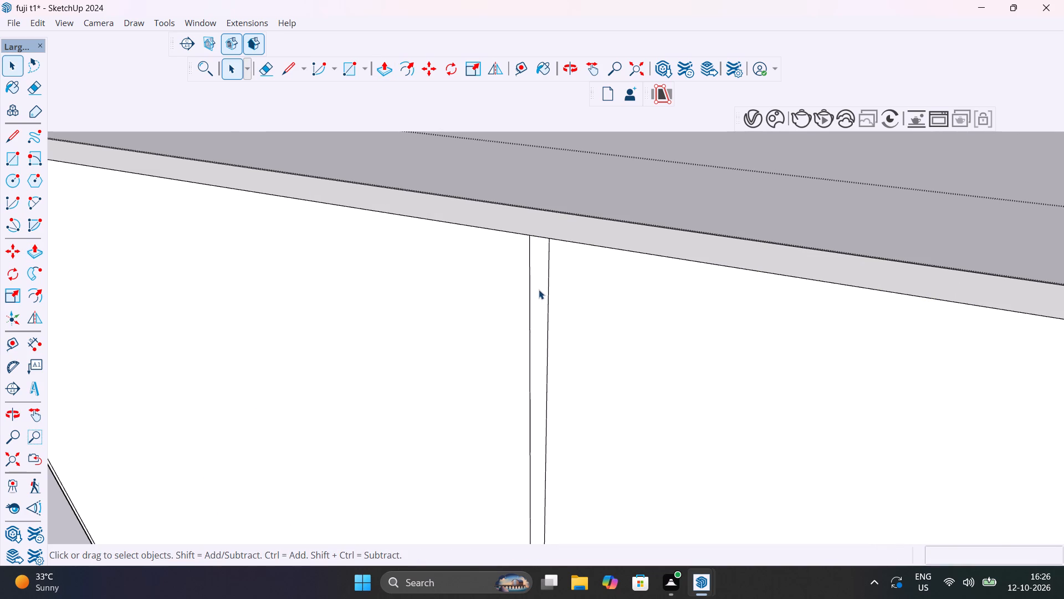
{"action": "scroll", "coordinate": [539, 290], "scroll_direction": "down", "scroll_amount": 12}
{"action": "scroll", "coordinate": [767, 324], "scroll_direction": "up", "scroll_amount": 14}
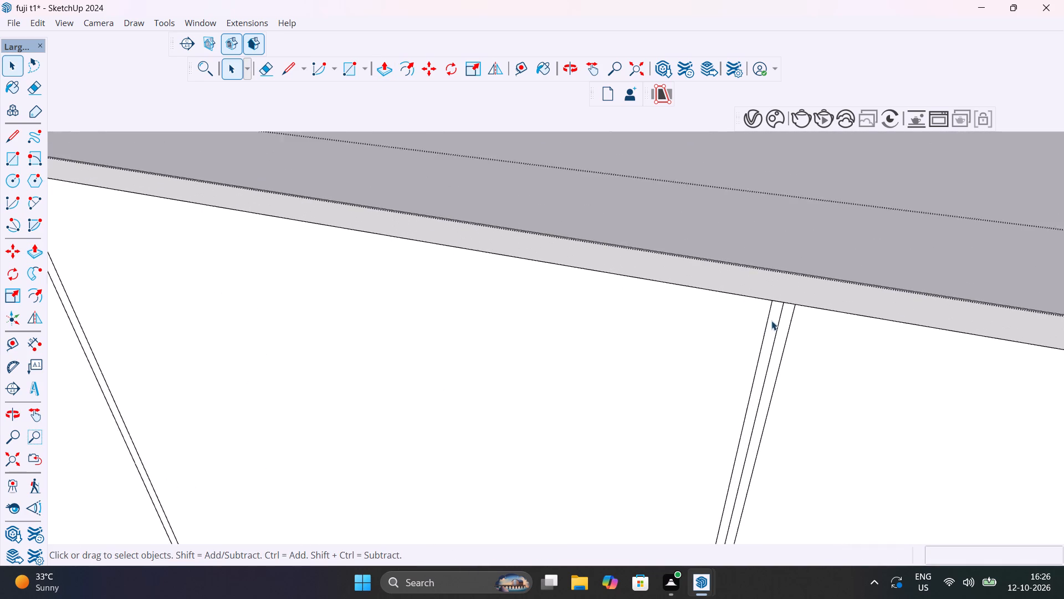
{"action": "scroll", "coordinate": [771, 321], "scroll_direction": "up", "scroll_amount": 2}
{"action": "left_click", "coordinate": [779, 321]}
{"action": "key", "text": "Delete"}
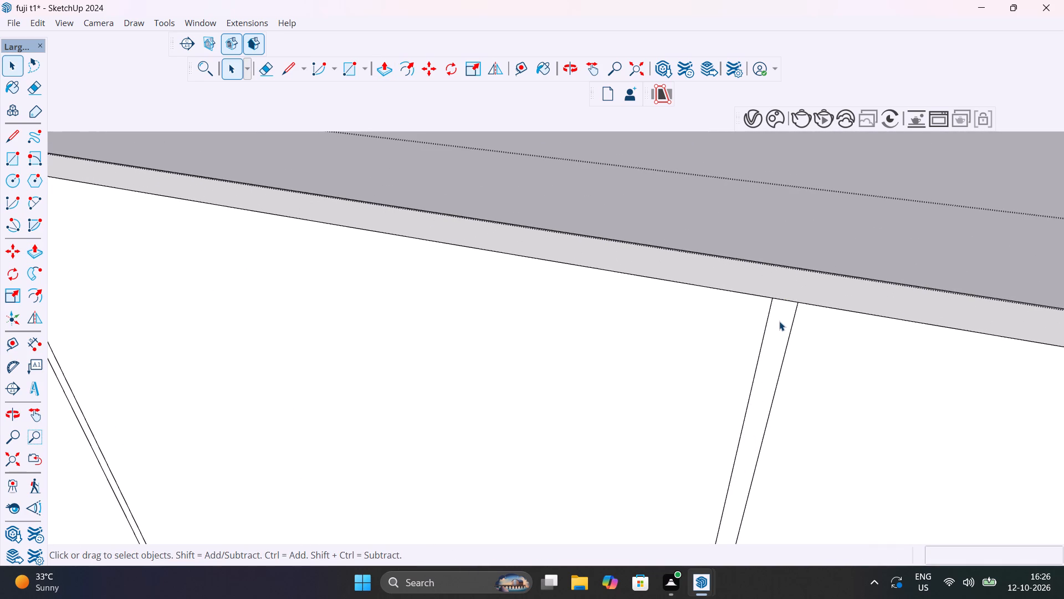
Push both vertical groove strips back a total of 1" through the front panel and leave the panel's group.
{"action": "key", "text": "p"}
{"action": "left_click", "coordinate": [777, 332]}
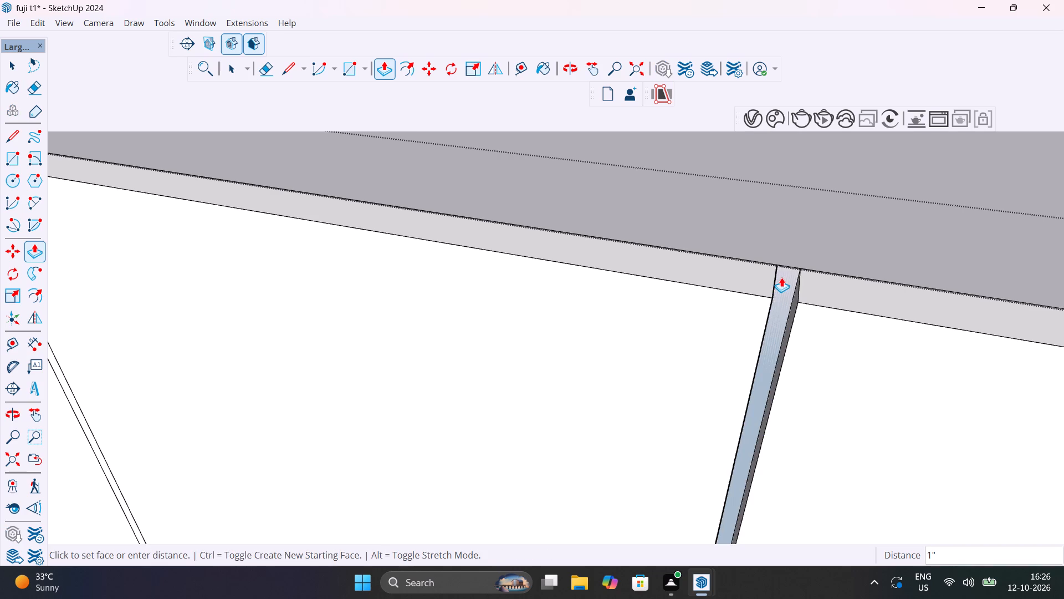
{"action": "left_click", "coordinate": [781, 277]}
{"action": "scroll", "coordinate": [781, 277], "scroll_direction": "down", "scroll_amount": 14}
{"action": "scroll", "coordinate": [477, 226], "scroll_direction": "up", "scroll_amount": 8}
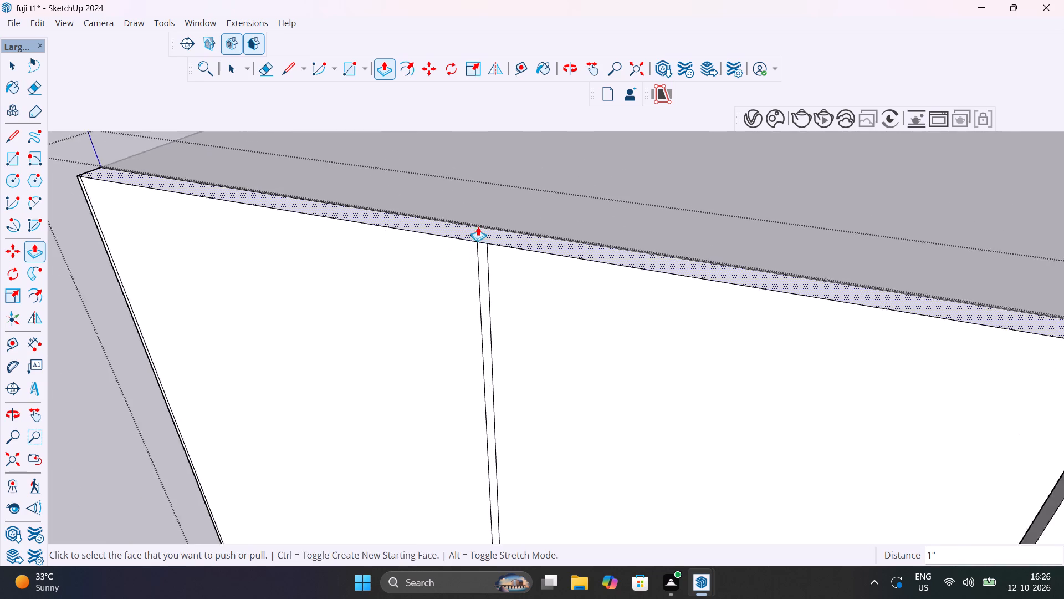
{"action": "scroll", "coordinate": [478, 226], "scroll_direction": "up", "scroll_amount": 9}
{"action": "double_click", "coordinate": [492, 319]}
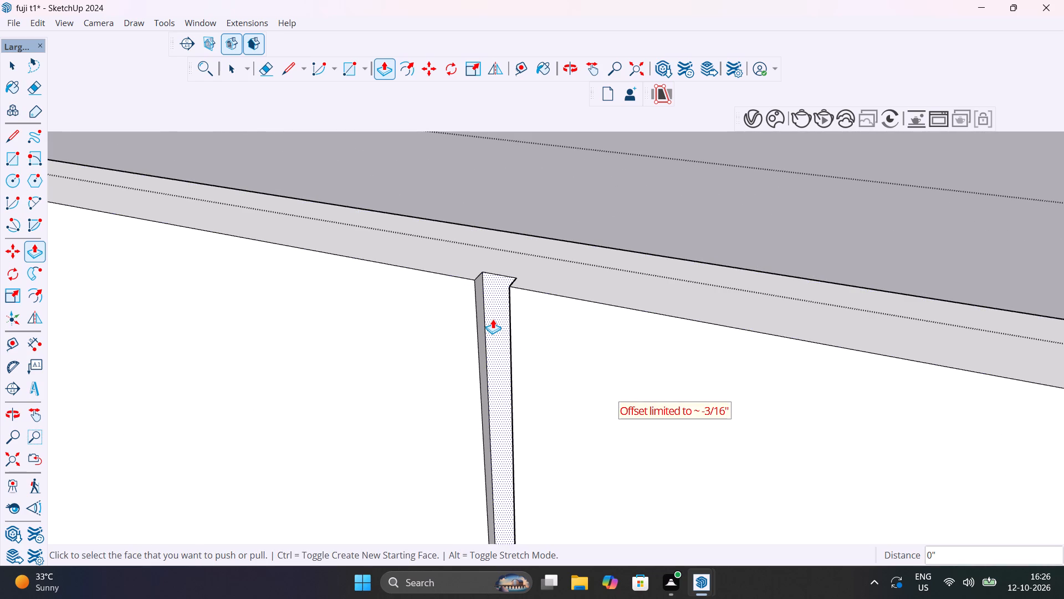
{"action": "left_click", "coordinate": [493, 319]}
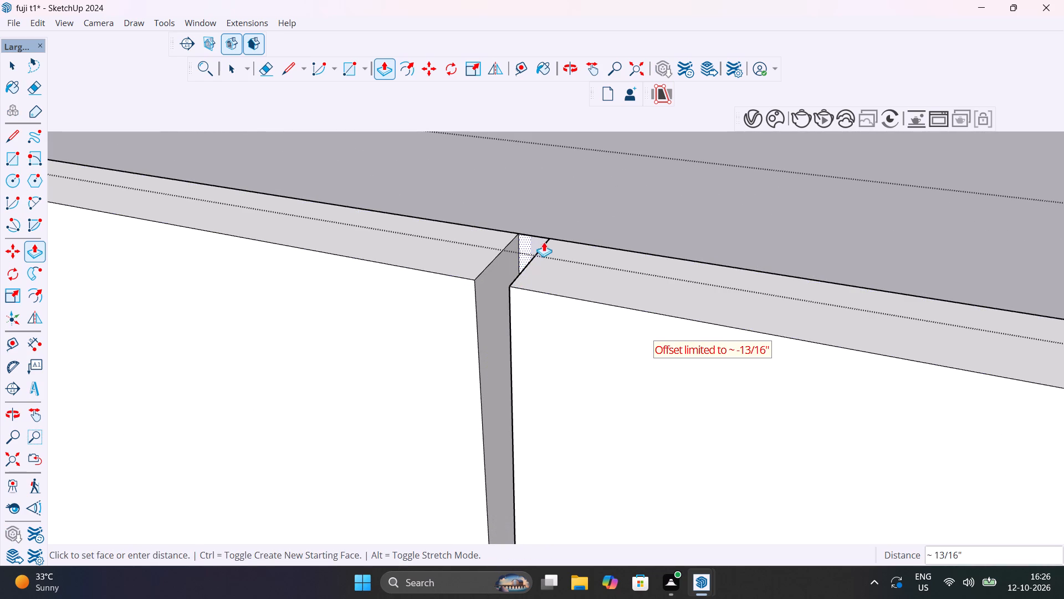
{"action": "left_click", "coordinate": [551, 235]}
{"action": "scroll", "coordinate": [554, 258], "scroll_direction": "down", "scroll_amount": 20}
{"action": "scroll", "coordinate": [554, 258], "scroll_direction": "down", "scroll_amount": 19}
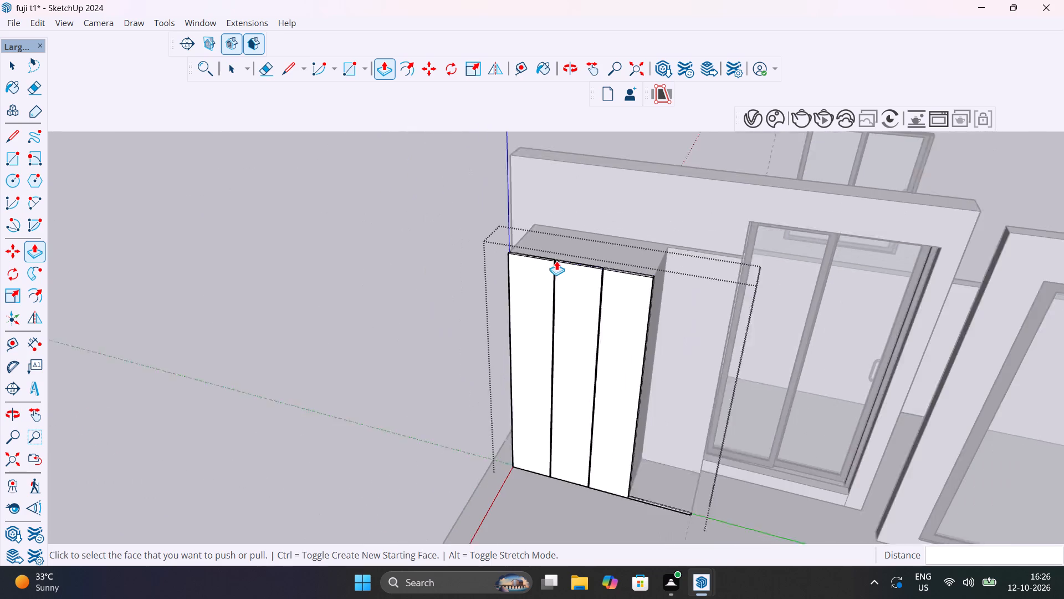
{"action": "scroll", "coordinate": [556, 261], "scroll_direction": "down", "scroll_amount": 1}
{"action": "key", "text": "space"}
{"action": "left_click", "coordinate": [454, 296]}
Examine the front panel's grooves and lower edge, the cabinet's outer side, and the open recess beside the sliding doors.
{"action": "scroll", "coordinate": [597, 354], "scroll_direction": "down", "scroll_amount": 1}
{"action": "middle_click_drag", "start_coordinate": [601, 352], "coordinate": [686, 247]}
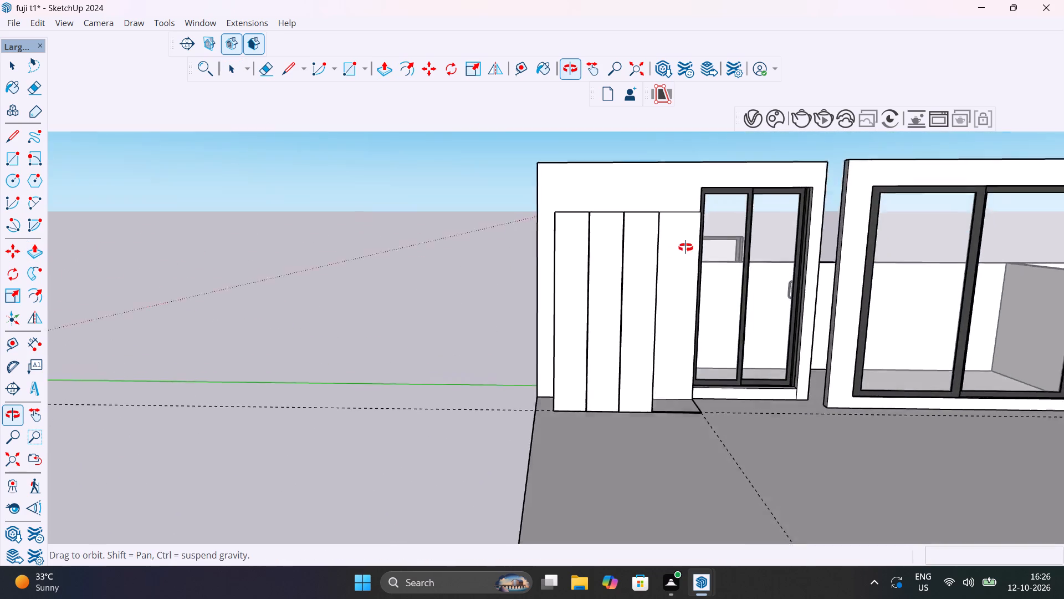
{"action": "middle_click_drag", "start_coordinate": [686, 247], "coordinate": [640, 306]}
{"action": "scroll", "coordinate": [632, 435], "scroll_direction": "up", "scroll_amount": 13}
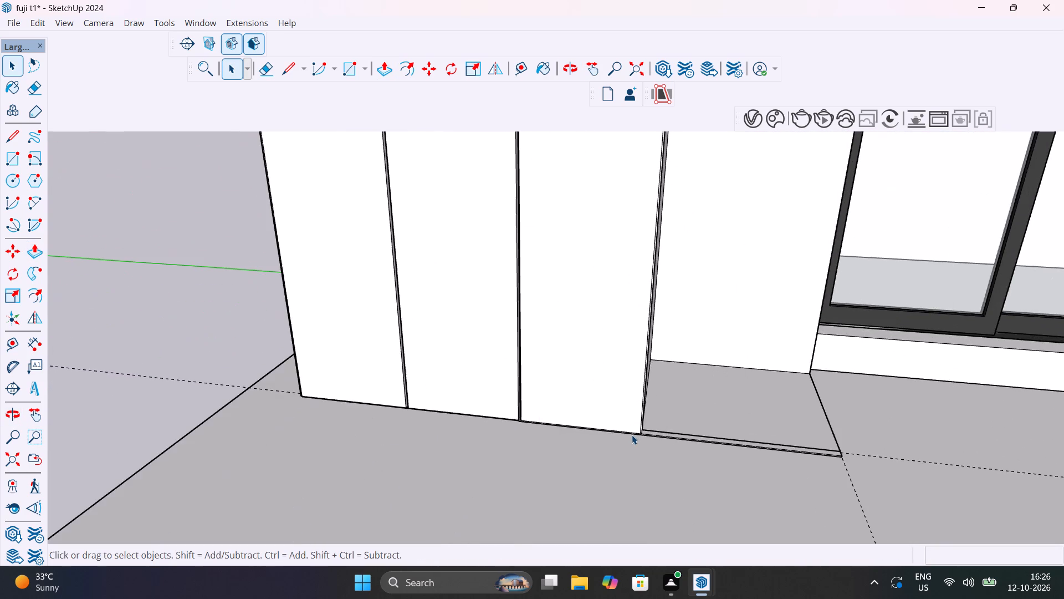
{"action": "scroll", "coordinate": [642, 439], "scroll_direction": "up", "scroll_amount": 12}
{"action": "middle_click_drag", "start_coordinate": [632, 448], "coordinate": [852, 354]}
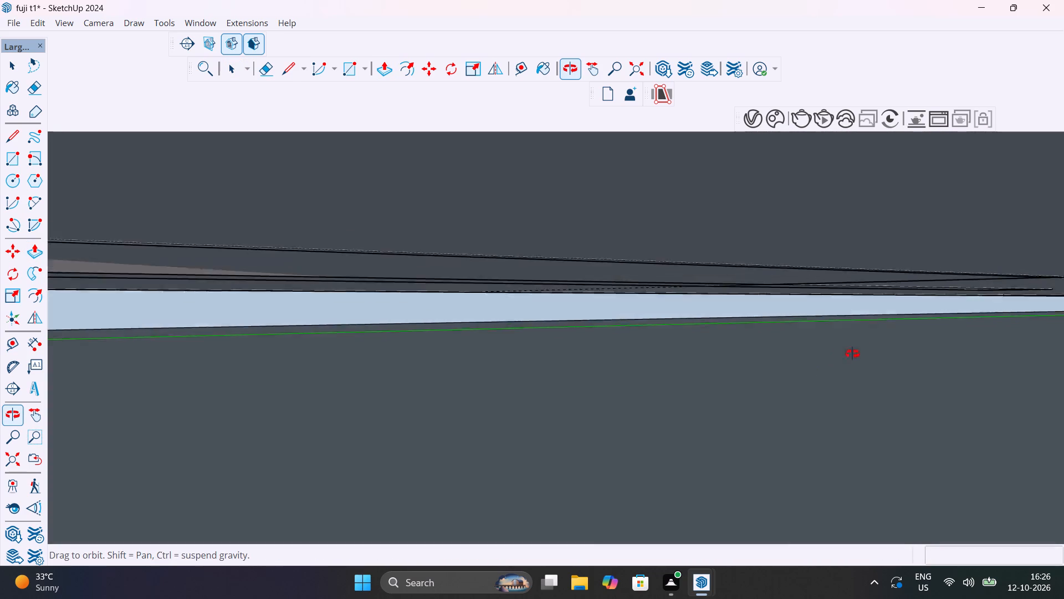
{"action": "middle_click_drag", "start_coordinate": [852, 354], "coordinate": [929, 395]}
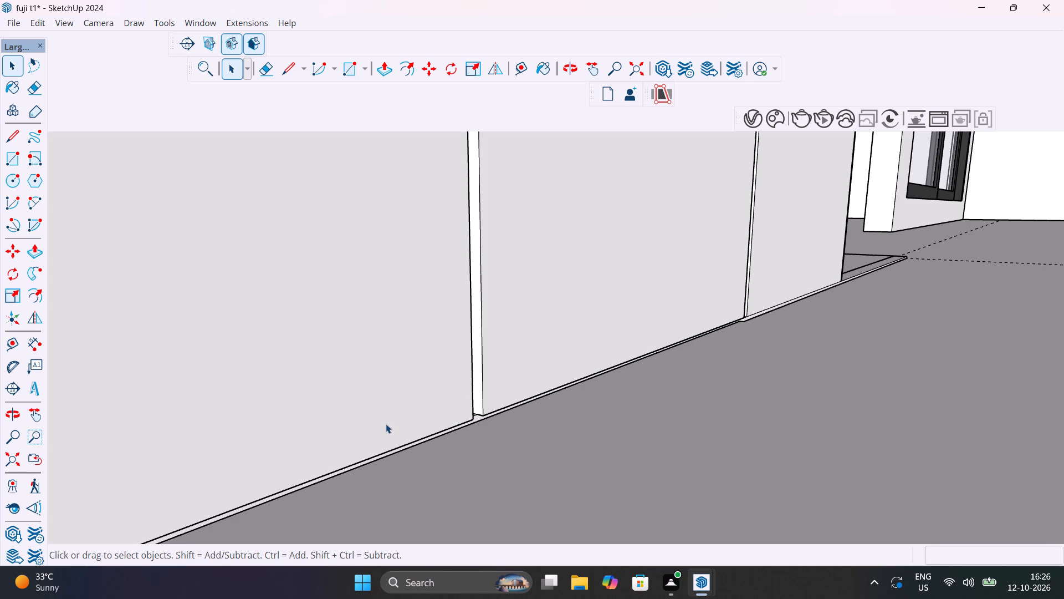
{"action": "middle_click_drag", "start_coordinate": [389, 424], "coordinate": [706, 308]}
{"action": "scroll", "coordinate": [601, 355], "scroll_direction": "down", "scroll_amount": 6}
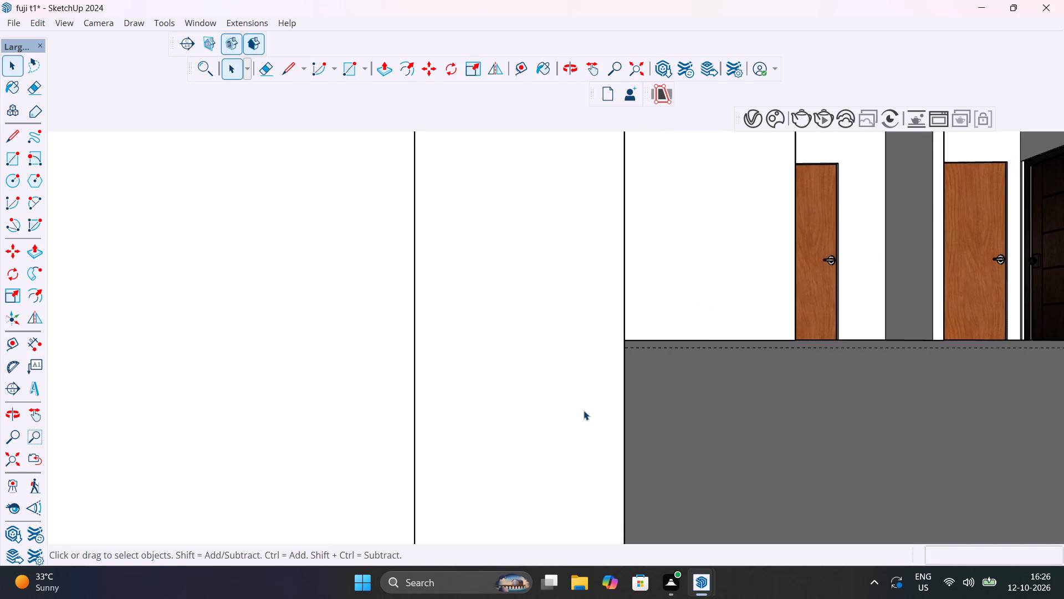
{"action": "scroll", "coordinate": [583, 407], "scroll_direction": "down", "scroll_amount": 8}
{"action": "middle_click_drag", "start_coordinate": [591, 418], "coordinate": [511, 414]}
{"action": "scroll", "coordinate": [564, 404], "scroll_direction": "down", "scroll_amount": 1}
{"action": "middle_click_drag", "start_coordinate": [587, 467], "coordinate": [429, 423]}
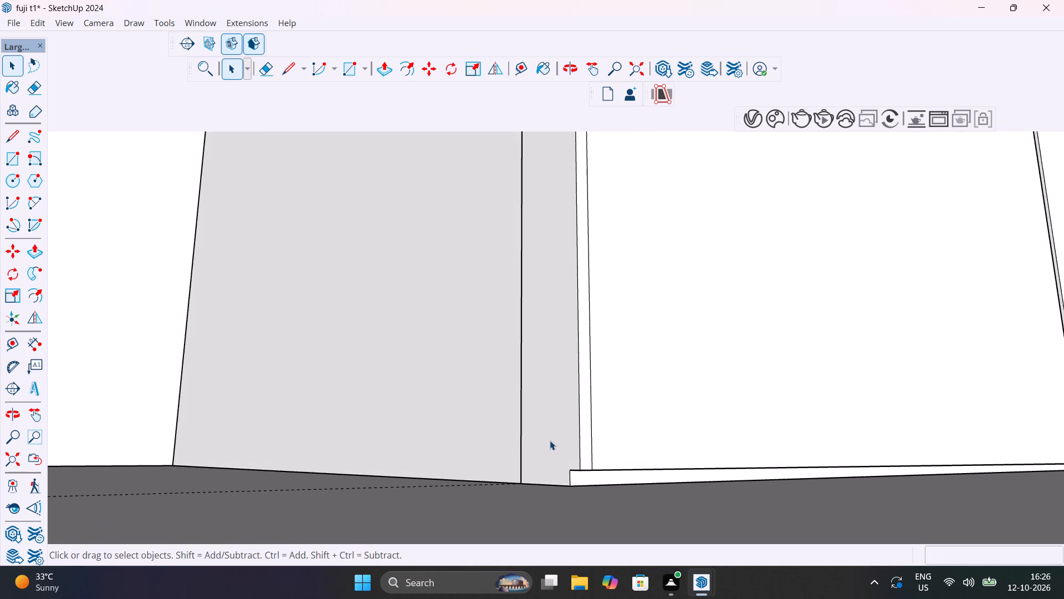
{"action": "scroll", "coordinate": [551, 440], "scroll_direction": "down", "scroll_amount": 15}
{"action": "middle_click_drag", "start_coordinate": [671, 416], "coordinate": [651, 529]}
{"action": "scroll", "coordinate": [696, 347], "scroll_direction": "down", "scroll_amount": 4}
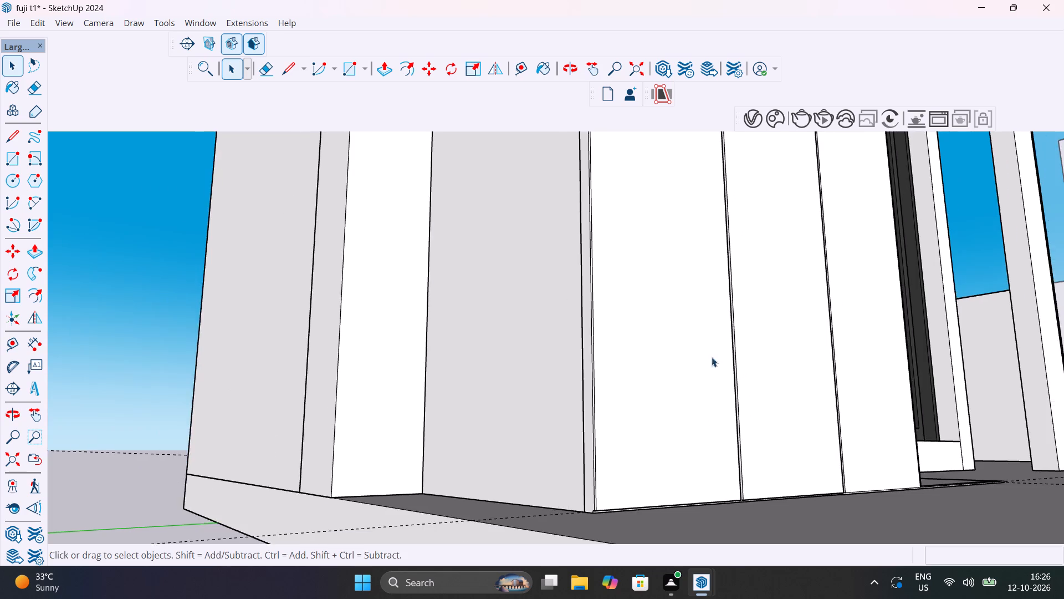
{"action": "middle_click_drag", "start_coordinate": [714, 351], "coordinate": [718, 476]}
{"action": "scroll", "coordinate": [718, 476], "scroll_direction": "down", "scroll_amount": 1}
{"action": "scroll", "coordinate": [729, 405], "scroll_direction": "down", "scroll_amount": 6}
{"action": "middle_click_drag", "start_coordinate": [733, 397], "coordinate": [453, 469], "text": "shift"}
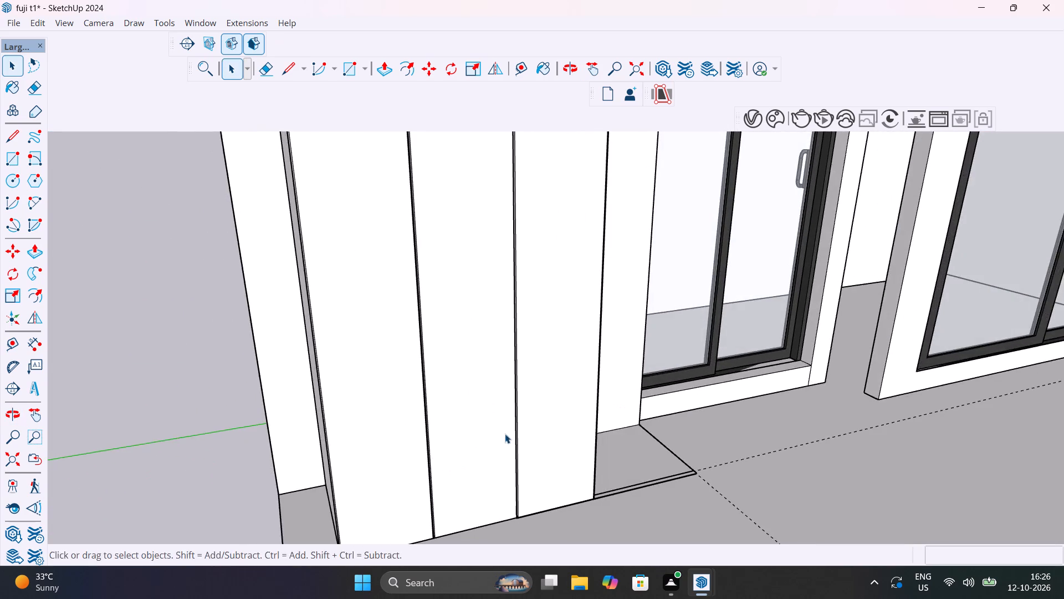
{"action": "middle_click_drag", "start_coordinate": [510, 429], "coordinate": [357, 497]}
{"action": "scroll", "coordinate": [475, 448], "scroll_direction": "down", "scroll_amount": 6}
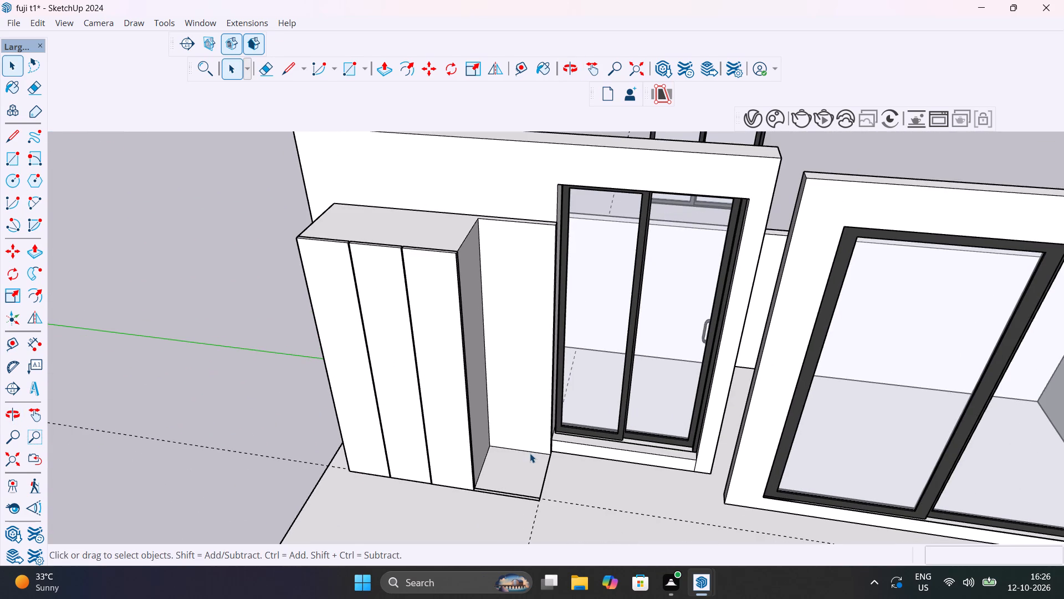
{"action": "scroll", "coordinate": [506, 476], "scroll_direction": "up", "scroll_amount": 6}
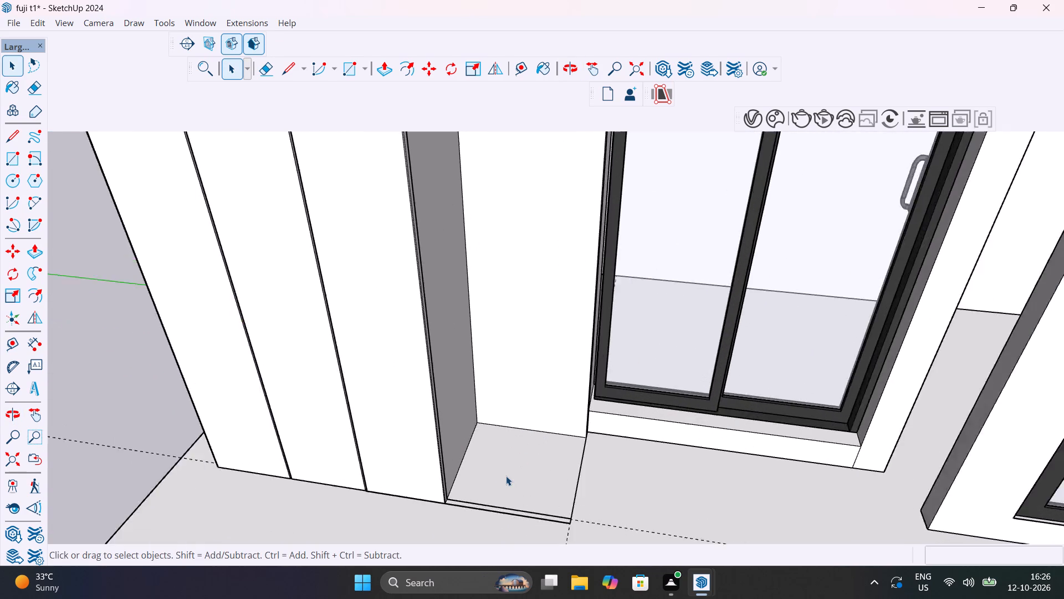
{"action": "scroll", "coordinate": [506, 476], "scroll_direction": "up", "scroll_amount": 4}
{"action": "middle_click_drag", "start_coordinate": [501, 474], "coordinate": [395, 418], "text": "shift"}
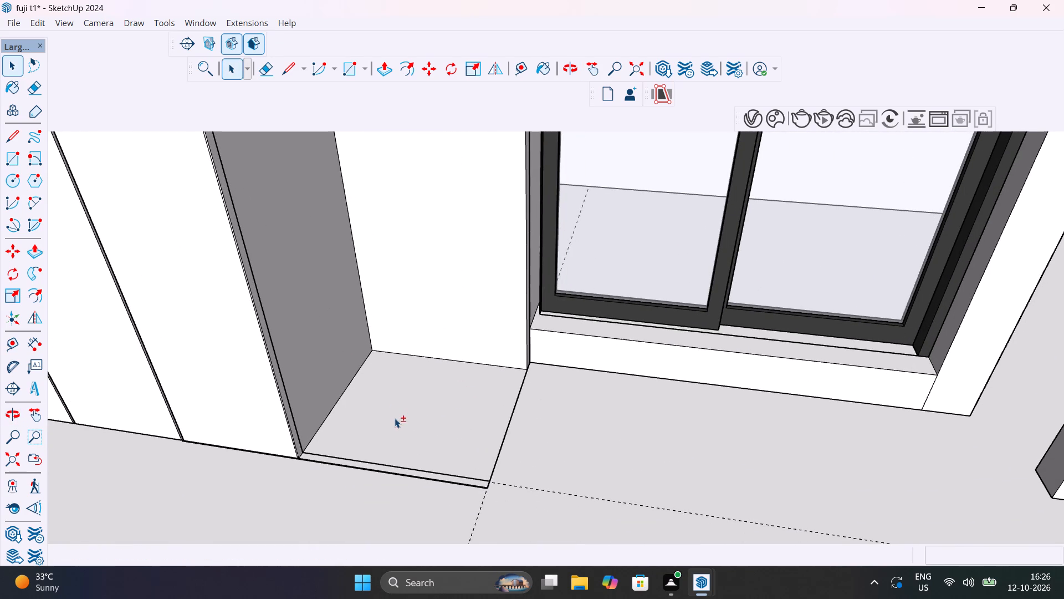
Draw a 2' by 1'11" rectangle covering the floor of the open recess between the cabinet and the sliding doors.
{"action": "key", "text": "r"}
{"action": "left_click", "coordinate": [374, 346]}
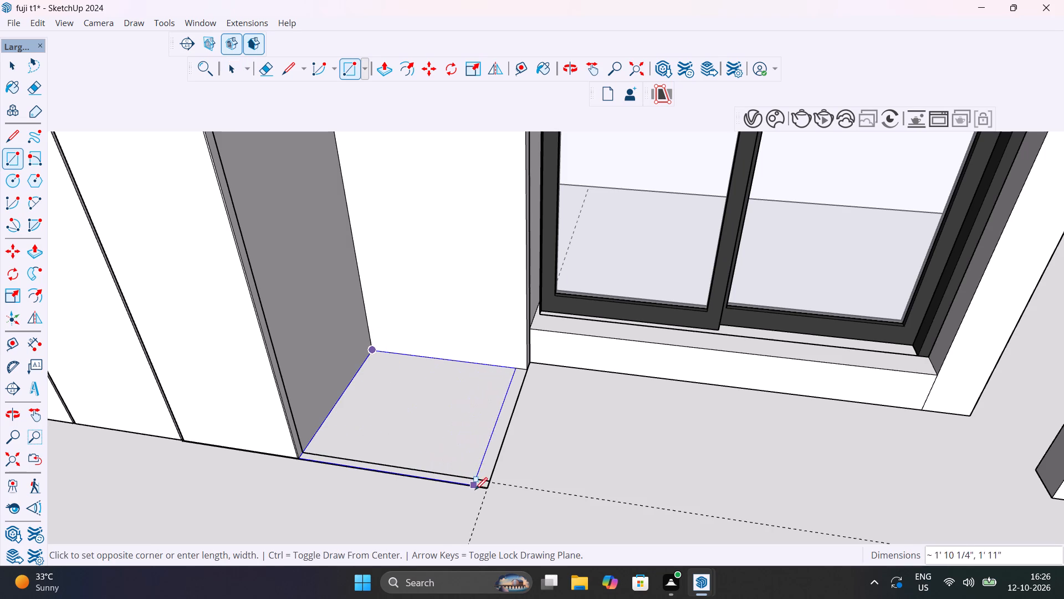
{"action": "left_click", "coordinate": [489, 486]}
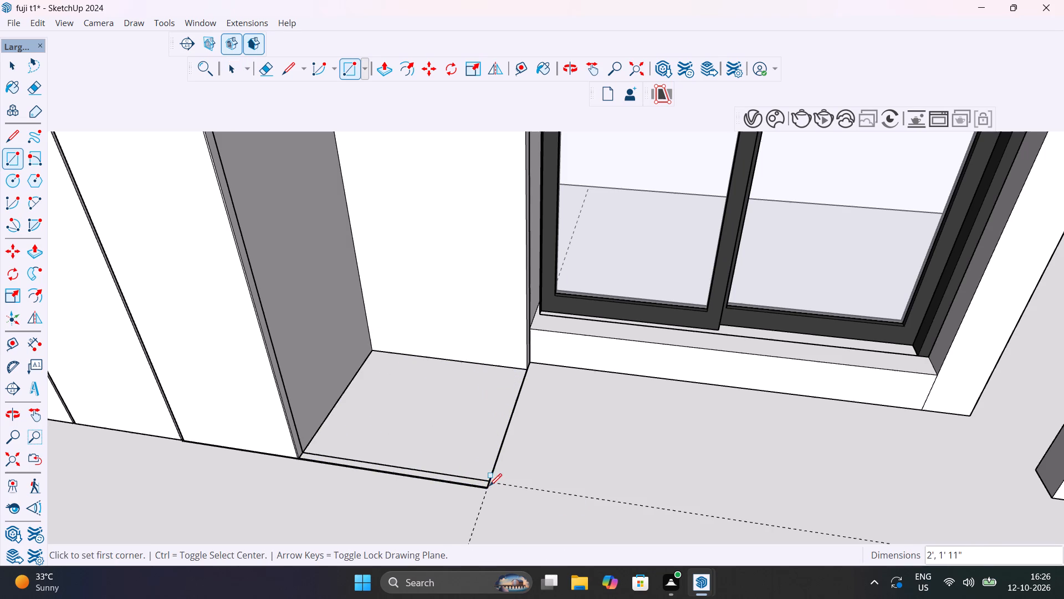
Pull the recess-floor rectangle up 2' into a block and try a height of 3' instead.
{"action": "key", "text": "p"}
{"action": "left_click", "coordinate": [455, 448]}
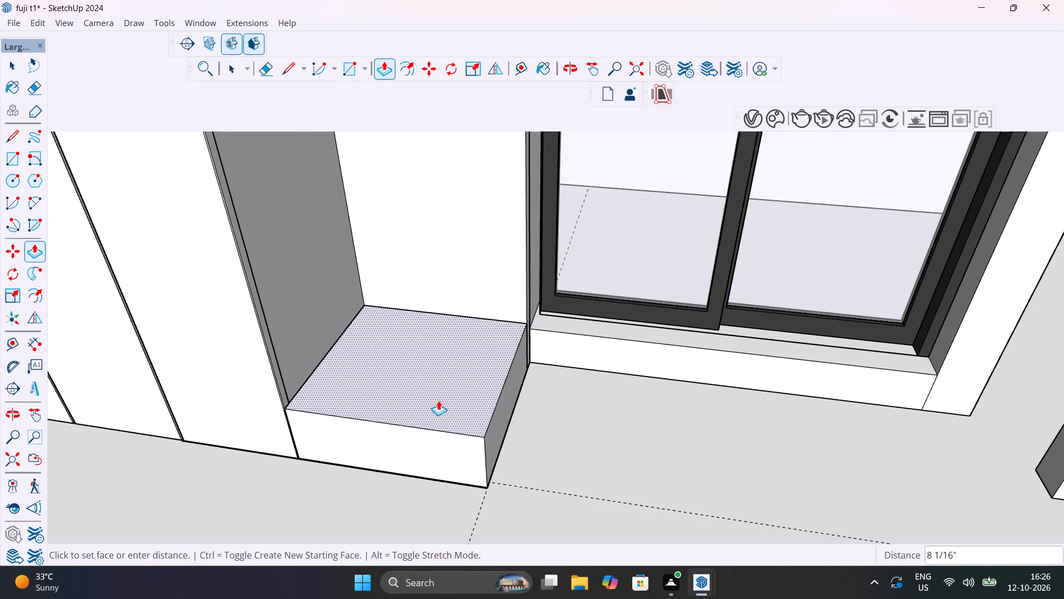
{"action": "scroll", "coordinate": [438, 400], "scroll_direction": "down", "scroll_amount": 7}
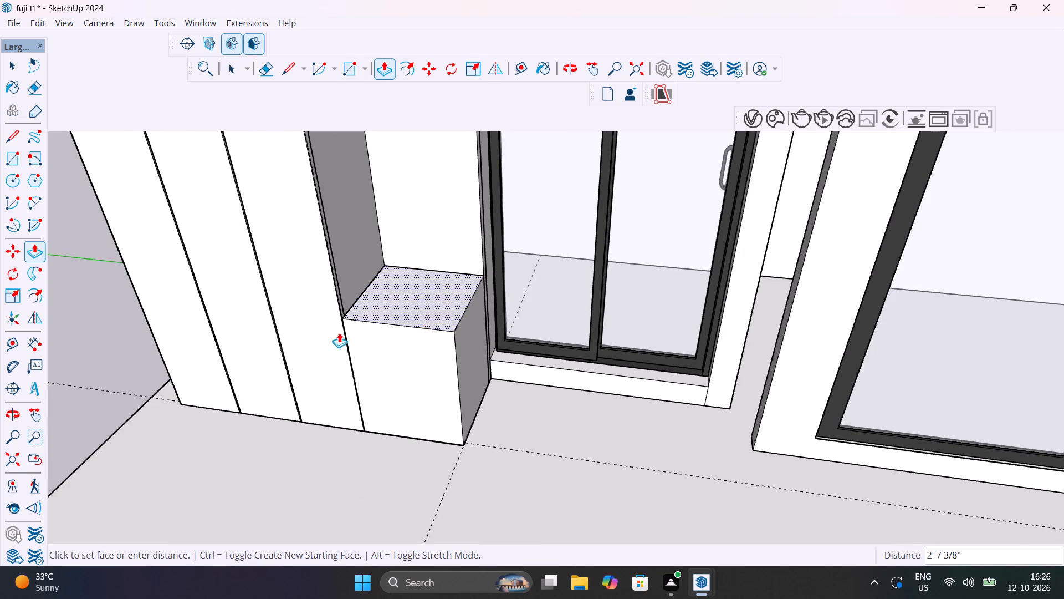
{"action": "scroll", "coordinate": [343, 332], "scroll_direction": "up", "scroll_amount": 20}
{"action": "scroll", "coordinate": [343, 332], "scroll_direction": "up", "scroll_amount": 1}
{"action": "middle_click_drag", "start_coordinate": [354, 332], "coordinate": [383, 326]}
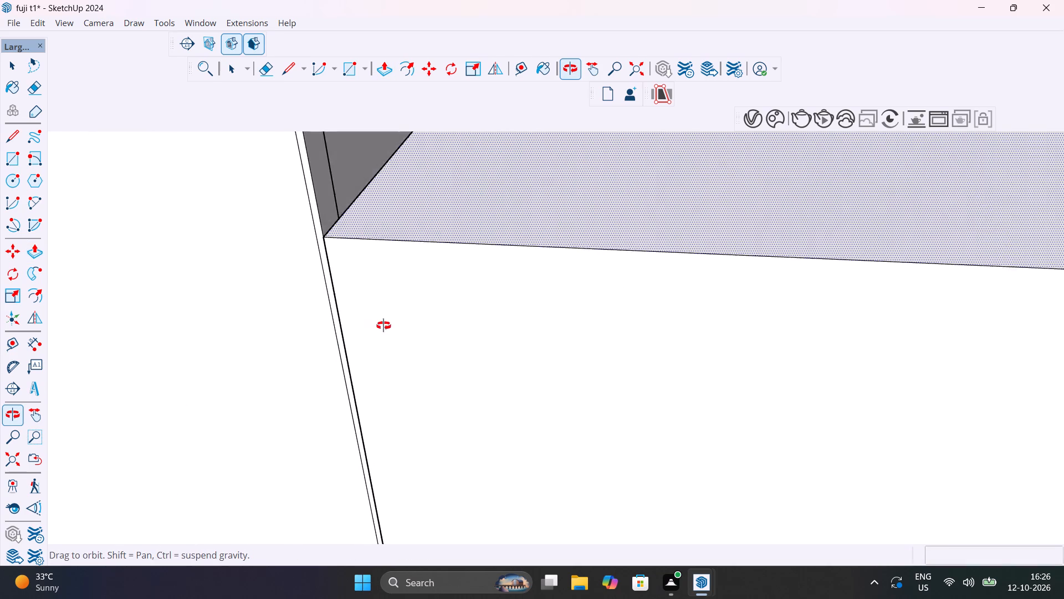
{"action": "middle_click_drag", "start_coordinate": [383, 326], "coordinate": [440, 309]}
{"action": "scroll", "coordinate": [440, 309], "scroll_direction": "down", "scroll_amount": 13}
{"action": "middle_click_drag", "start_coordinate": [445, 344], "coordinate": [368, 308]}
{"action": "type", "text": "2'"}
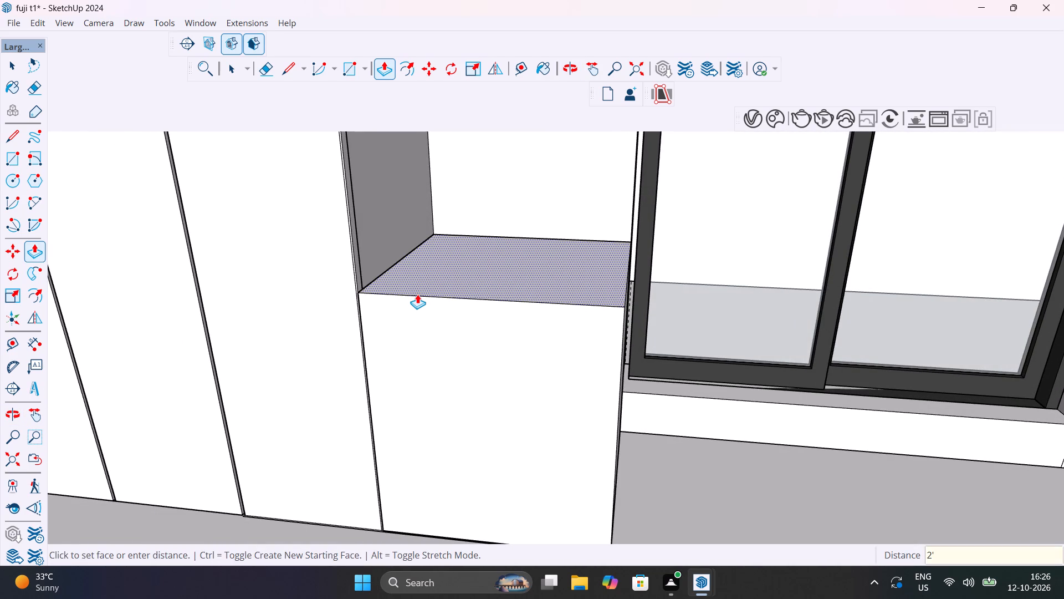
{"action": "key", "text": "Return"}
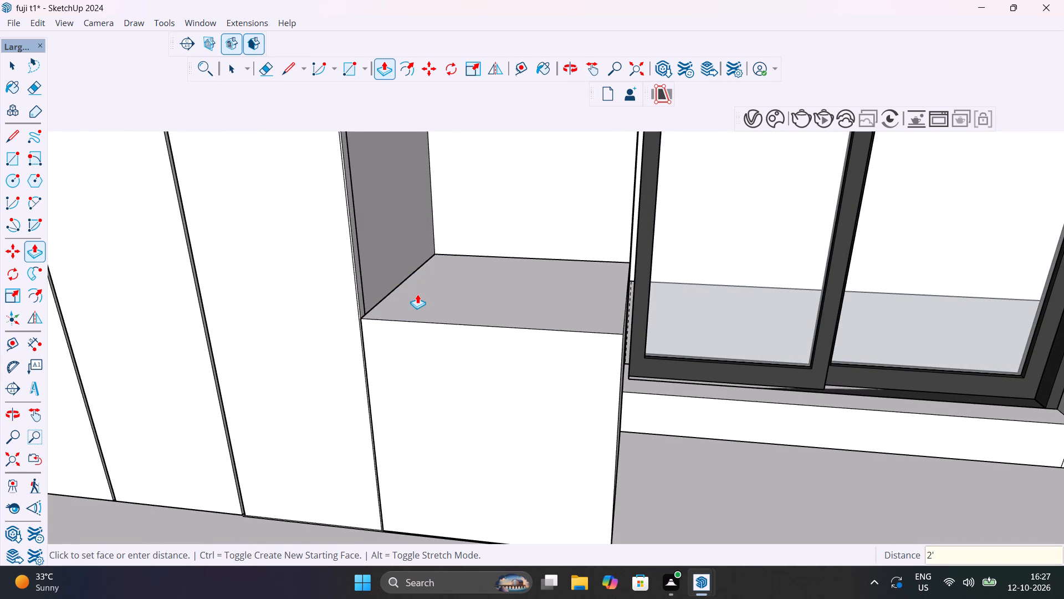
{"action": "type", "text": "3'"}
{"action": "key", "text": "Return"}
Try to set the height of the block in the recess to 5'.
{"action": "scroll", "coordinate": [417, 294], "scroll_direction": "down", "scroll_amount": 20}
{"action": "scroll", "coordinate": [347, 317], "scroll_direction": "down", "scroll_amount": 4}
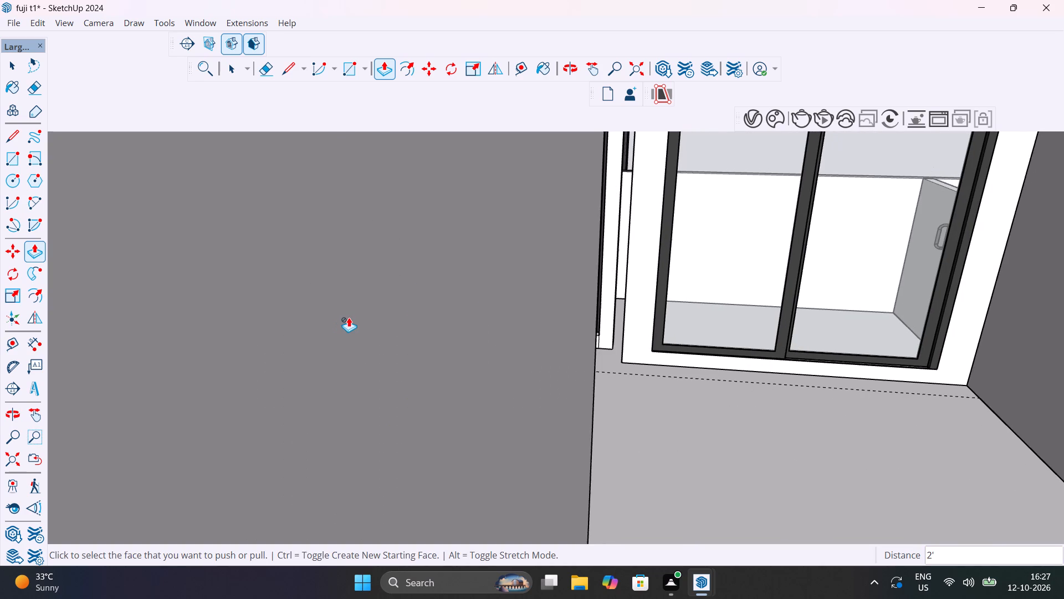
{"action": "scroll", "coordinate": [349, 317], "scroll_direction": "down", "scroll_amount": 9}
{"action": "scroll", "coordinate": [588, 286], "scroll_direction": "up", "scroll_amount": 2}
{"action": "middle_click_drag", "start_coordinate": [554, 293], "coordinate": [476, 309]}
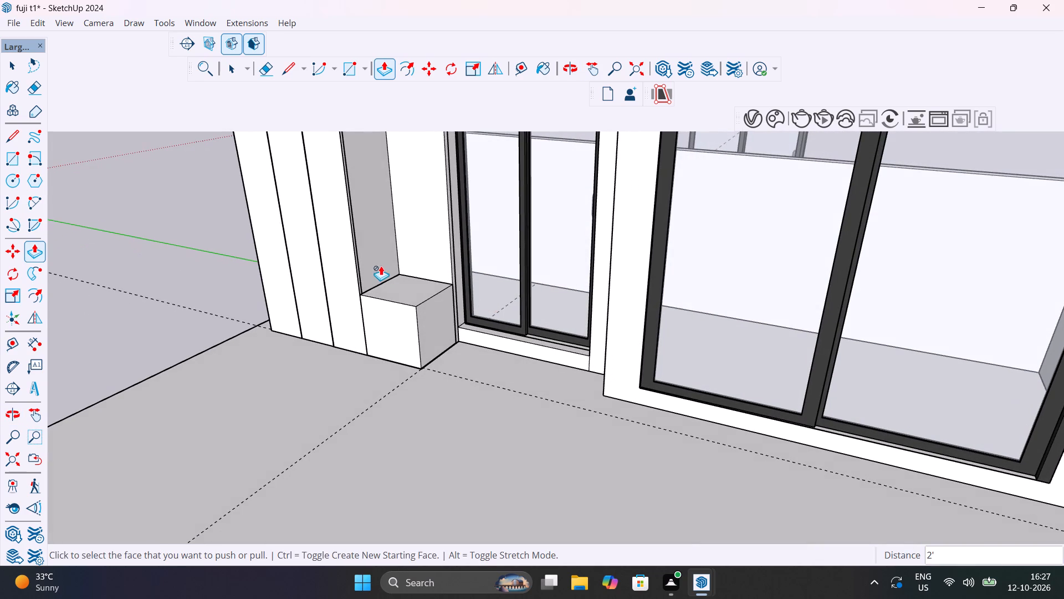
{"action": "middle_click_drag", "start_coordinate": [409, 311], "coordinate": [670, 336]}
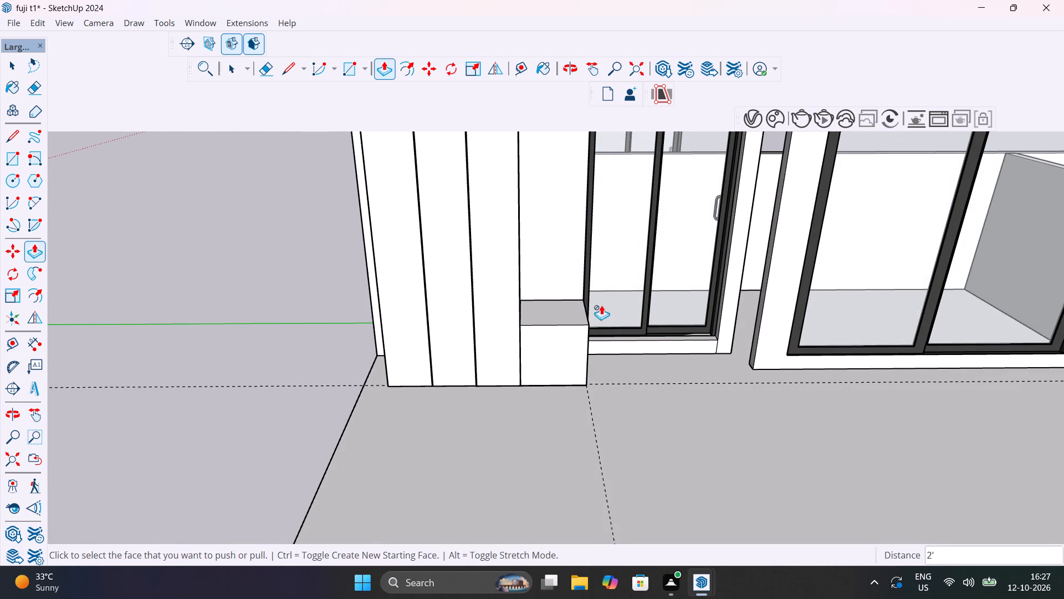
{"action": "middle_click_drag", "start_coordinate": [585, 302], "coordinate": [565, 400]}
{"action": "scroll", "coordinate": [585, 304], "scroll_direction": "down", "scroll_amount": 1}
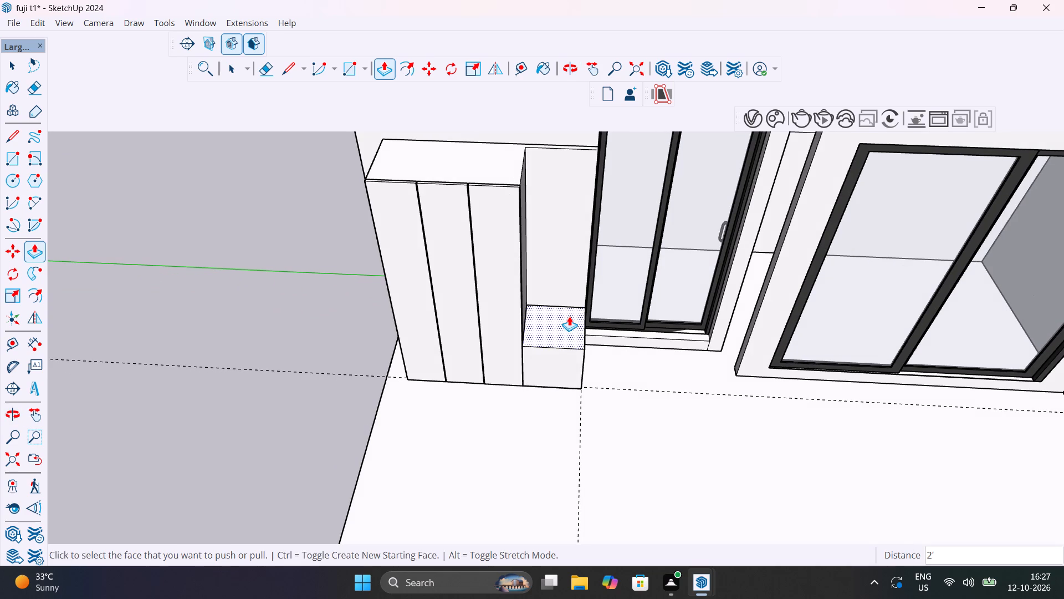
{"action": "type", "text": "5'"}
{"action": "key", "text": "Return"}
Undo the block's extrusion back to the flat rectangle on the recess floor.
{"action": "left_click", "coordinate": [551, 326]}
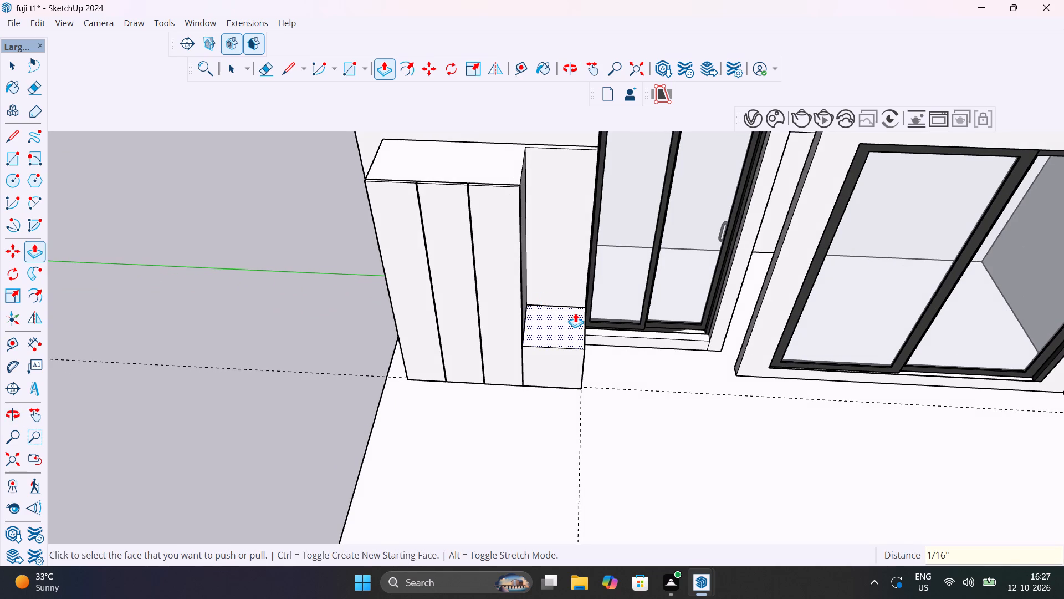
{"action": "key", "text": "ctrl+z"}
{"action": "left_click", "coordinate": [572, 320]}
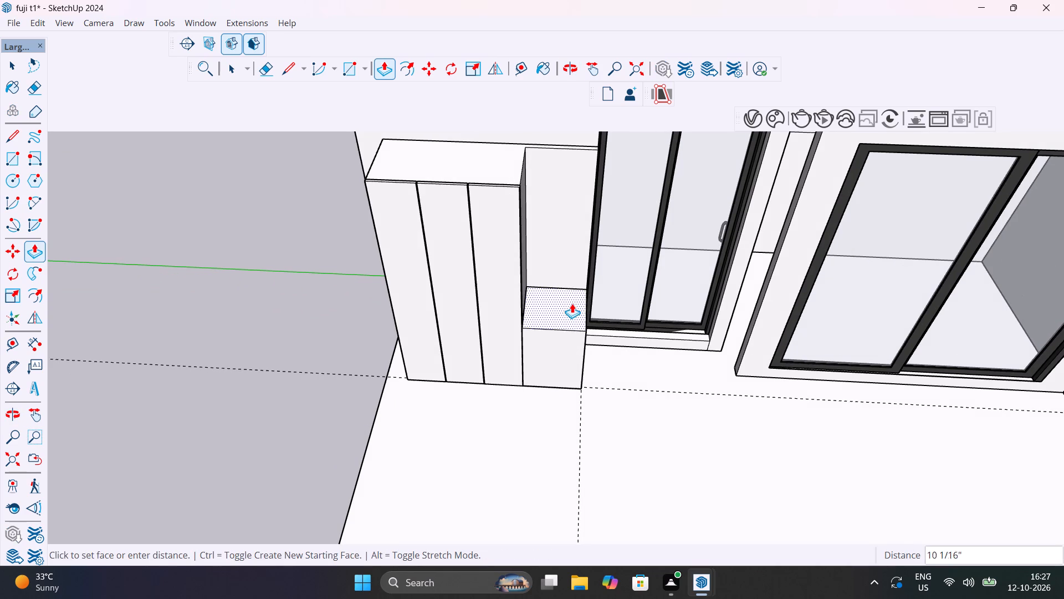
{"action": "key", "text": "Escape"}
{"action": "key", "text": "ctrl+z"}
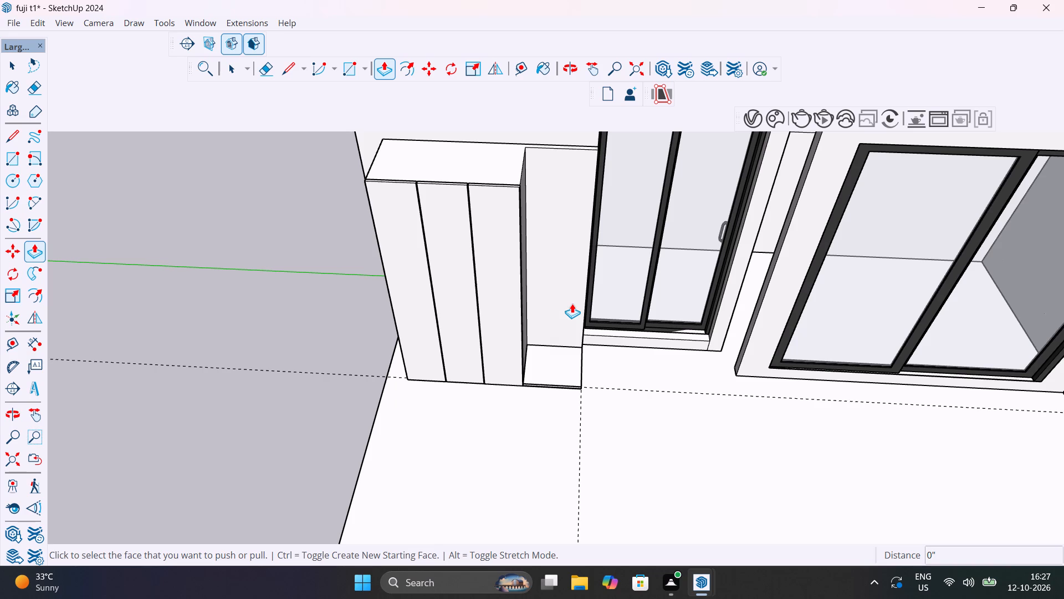
Pull the recess-floor rectangle up into a block, trying heights of 5' and 4' before settling on 3'.
{"action": "left_click", "coordinate": [559, 358]}
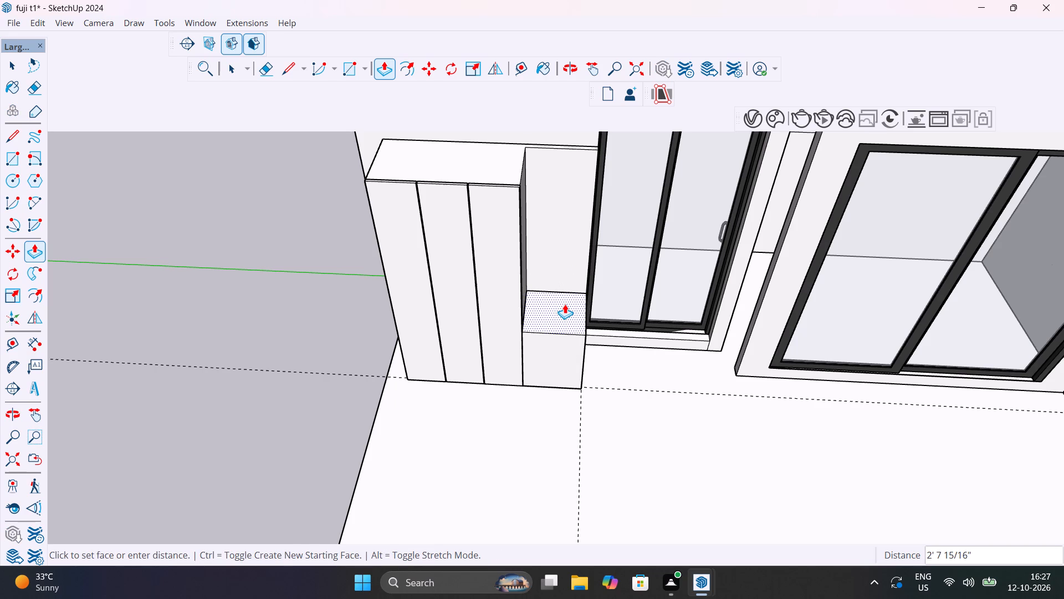
{"action": "type", "text": "5'"}
{"action": "key", "text": "Return"}
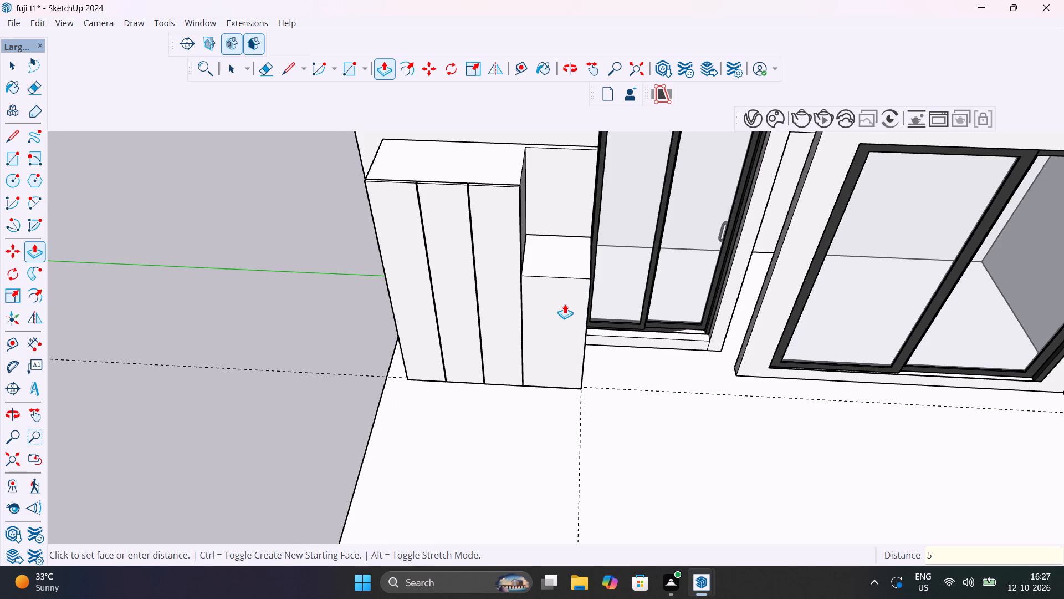
{"action": "type", "text": "4'"}
{"action": "key", "text": "Return"}
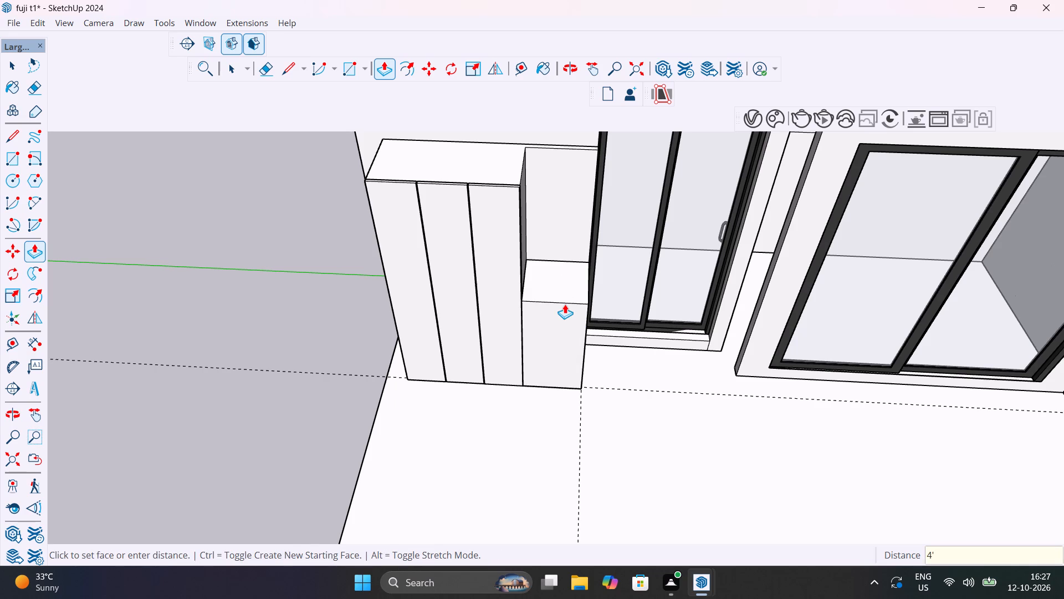
{"action": "type", "text": "3'"}
{"action": "key", "text": "Return"}
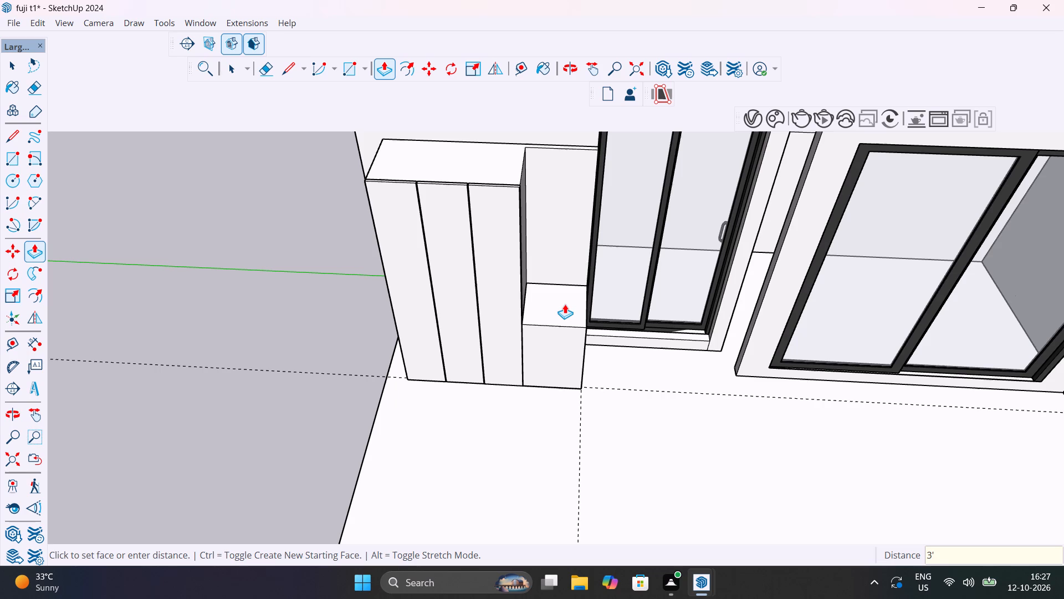
Push the low block's front face back 1" to the rear edge of the cabinet's front panel.
{"action": "middle_click_drag", "start_coordinate": [553, 313], "coordinate": [540, 185]}
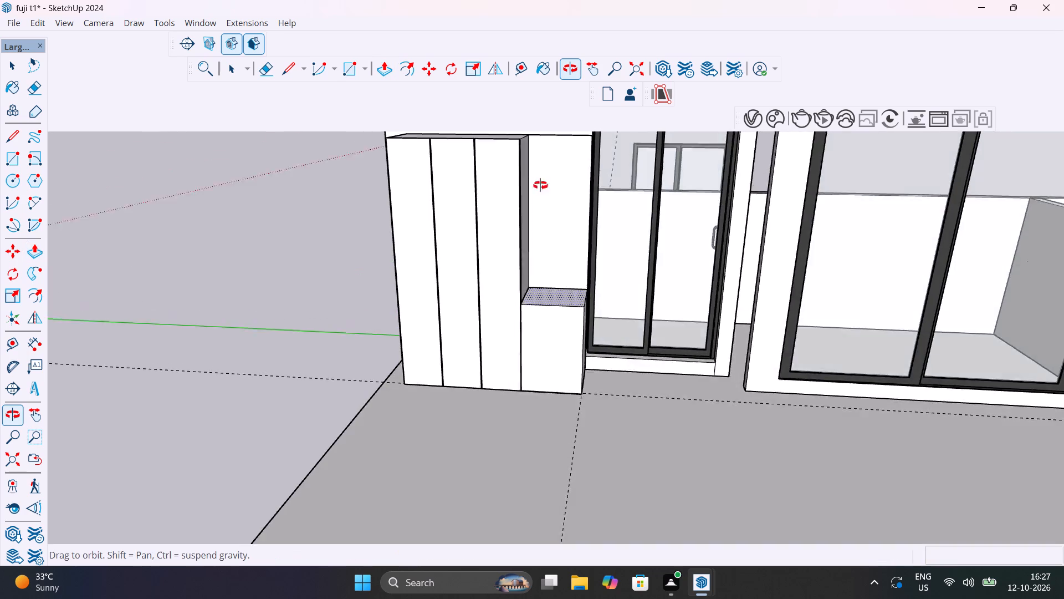
{"action": "middle_click_drag", "start_coordinate": [540, 185], "coordinate": [558, 167]}
{"action": "scroll", "coordinate": [558, 167], "scroll_direction": "up", "scroll_amount": 1}
{"action": "scroll", "coordinate": [574, 301], "scroll_direction": "up", "scroll_amount": 11}
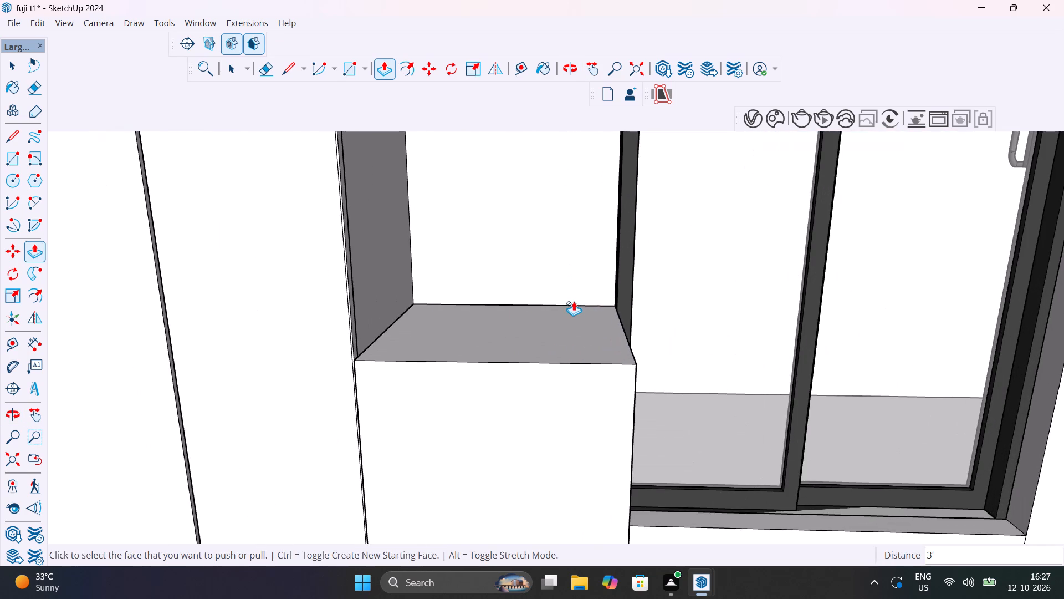
{"action": "middle_click_drag", "start_coordinate": [439, 403], "coordinate": [433, 400]}
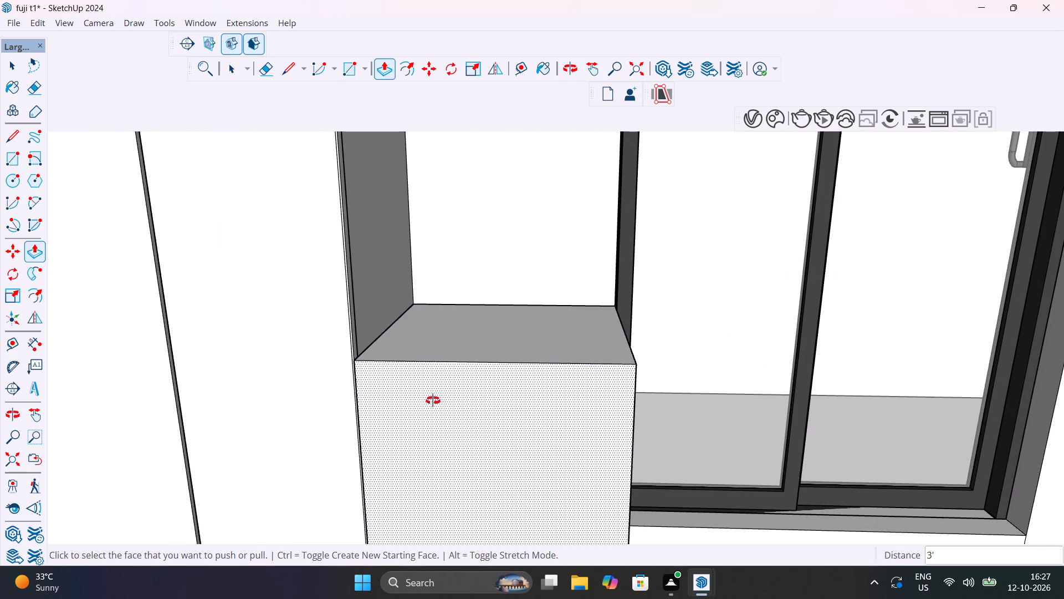
{"action": "middle_click_drag", "start_coordinate": [433, 400], "coordinate": [335, 425]}
{"action": "middle_click_drag", "start_coordinate": [341, 409], "coordinate": [242, 446]}
{"action": "left_click", "coordinate": [325, 417]}
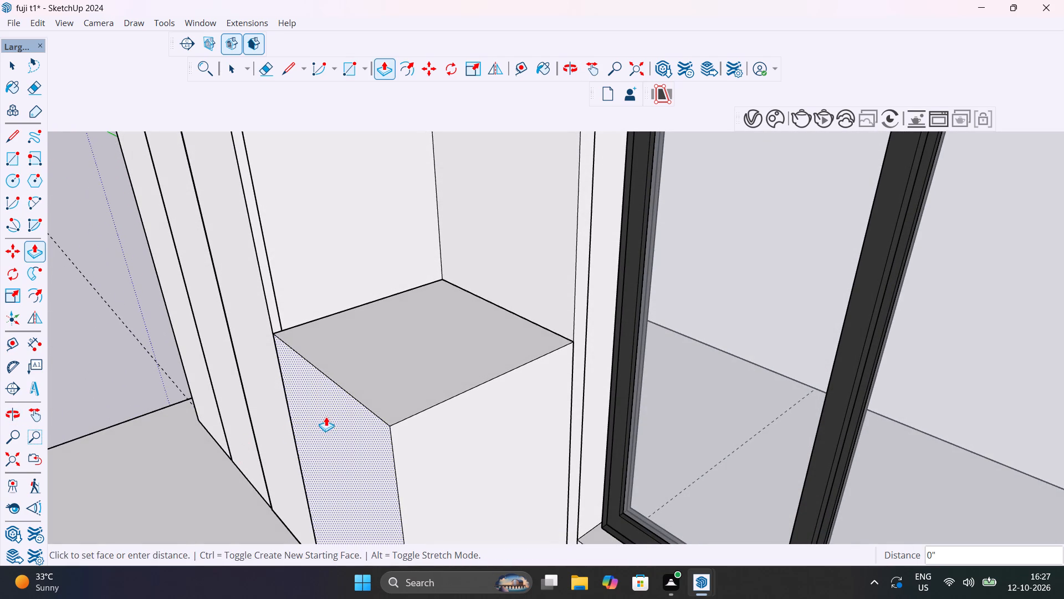
{"action": "left_click", "coordinate": [283, 317]}
{"action": "key", "text": "space"}
Examine the low block beside the cabinet and sliding doors, and the layout of the whole house.
{"action": "scroll", "coordinate": [347, 372], "scroll_direction": "down", "scroll_amount": 8}
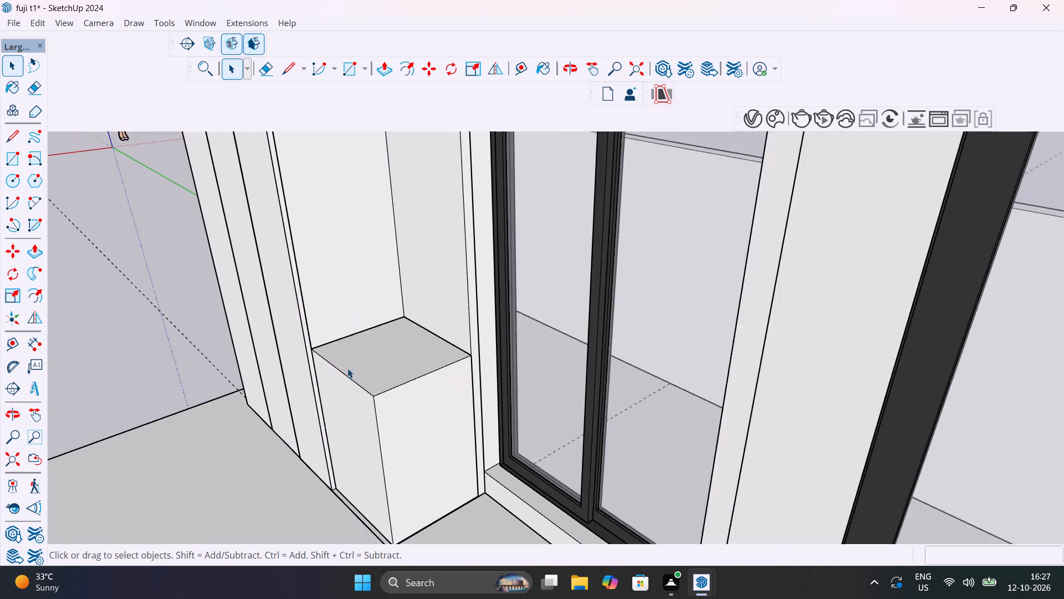
{"action": "scroll", "coordinate": [347, 368], "scroll_direction": "down", "scroll_amount": 3}
{"action": "middle_click_drag", "start_coordinate": [364, 416], "coordinate": [567, 369]}
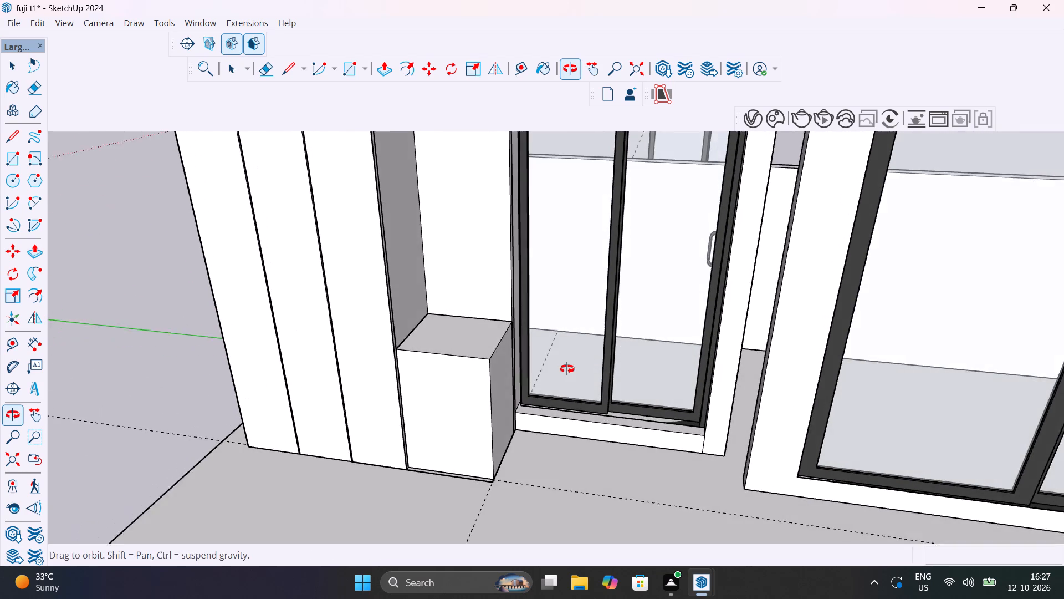
{"action": "middle_click_drag", "start_coordinate": [567, 369], "coordinate": [567, 373]}
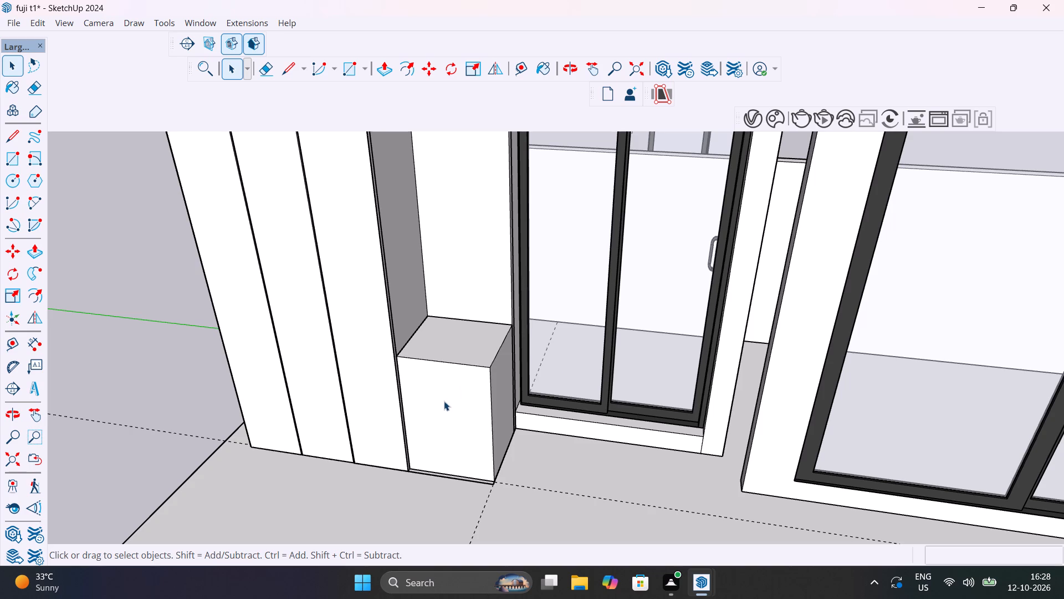
{"action": "scroll", "coordinate": [444, 401], "scroll_direction": "up", "scroll_amount": 8}
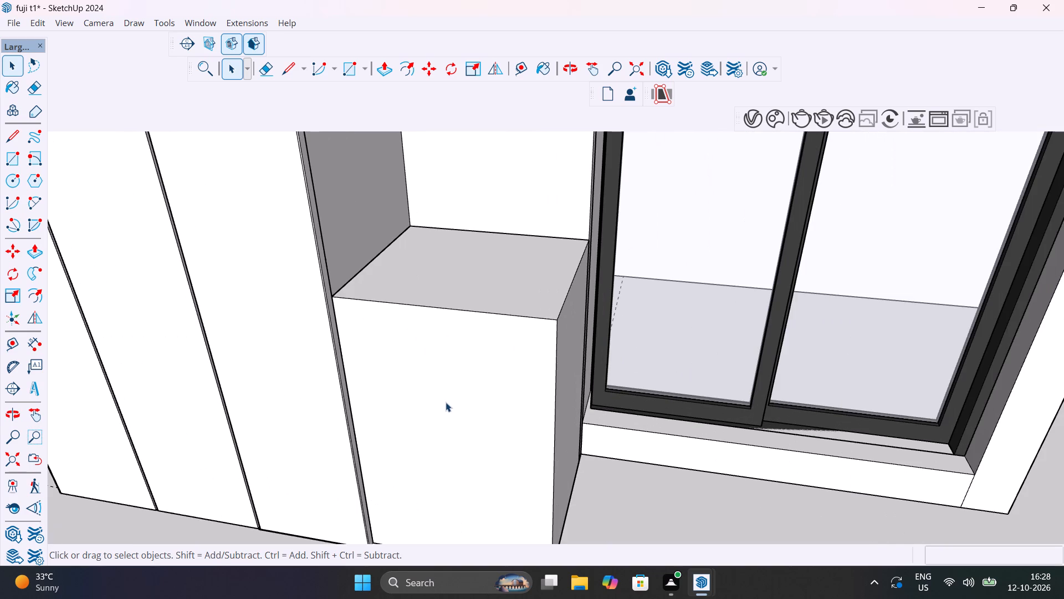
{"action": "middle_click_drag", "start_coordinate": [446, 402], "coordinate": [347, 438]}
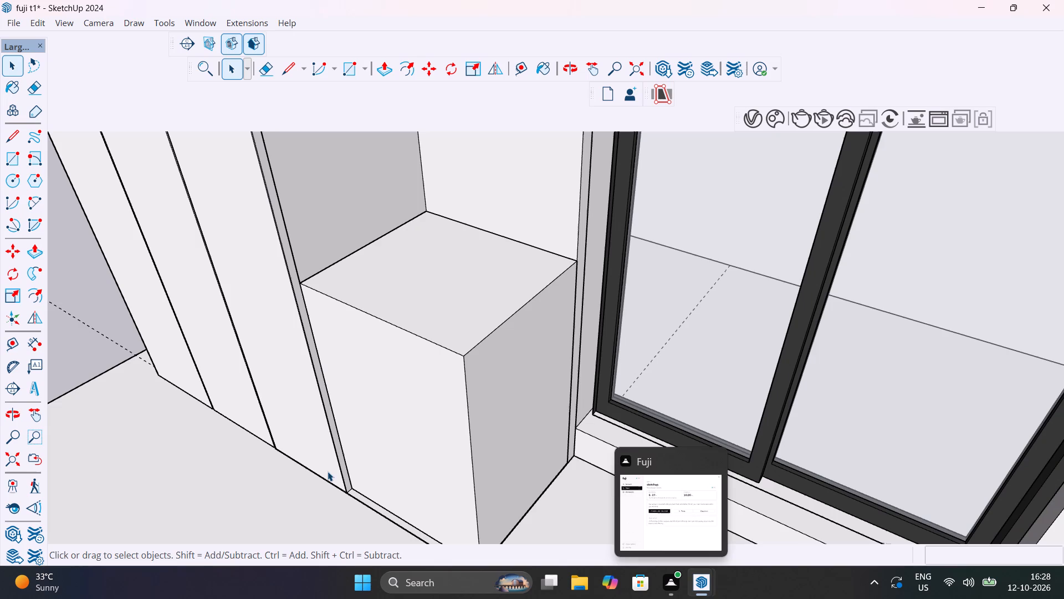
{"action": "scroll", "coordinate": [354, 513], "scroll_direction": "down", "scroll_amount": 5}
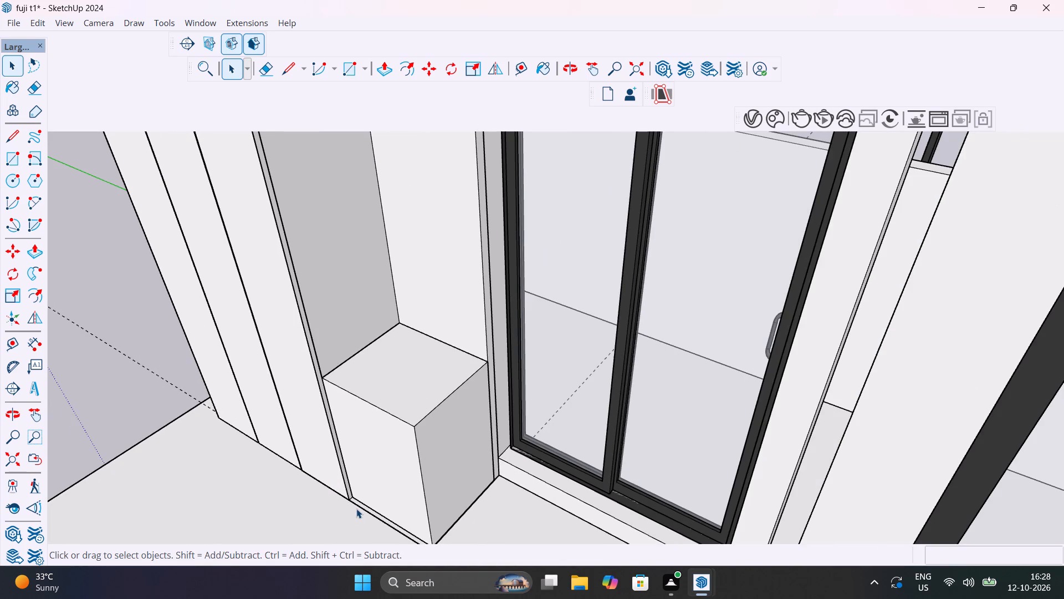
{"action": "scroll", "coordinate": [356, 509], "scroll_direction": "down", "scroll_amount": 6}
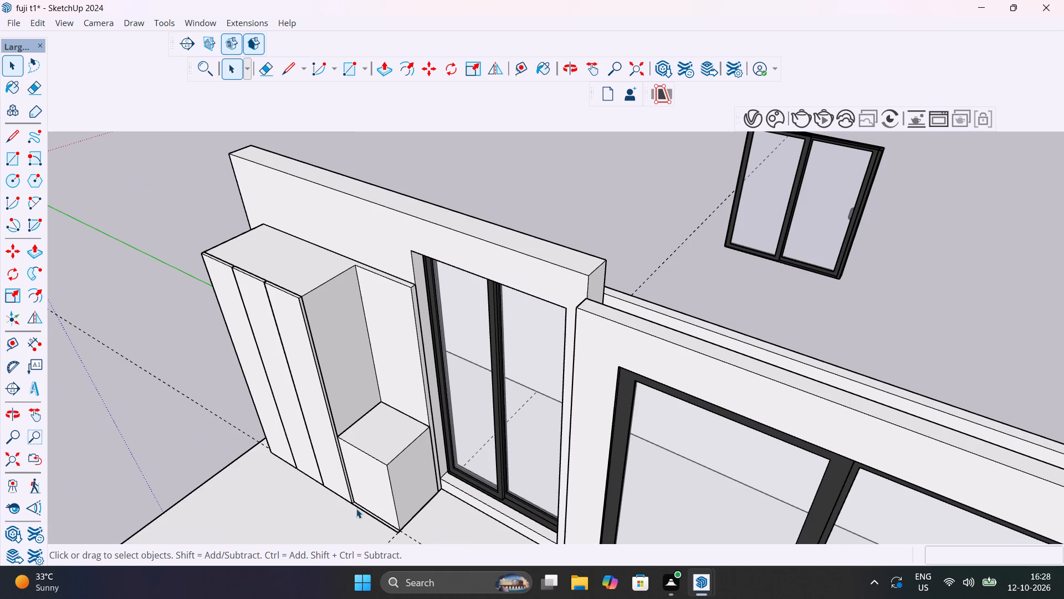
{"action": "scroll", "coordinate": [356, 509], "scroll_direction": "down", "scroll_amount": 5}
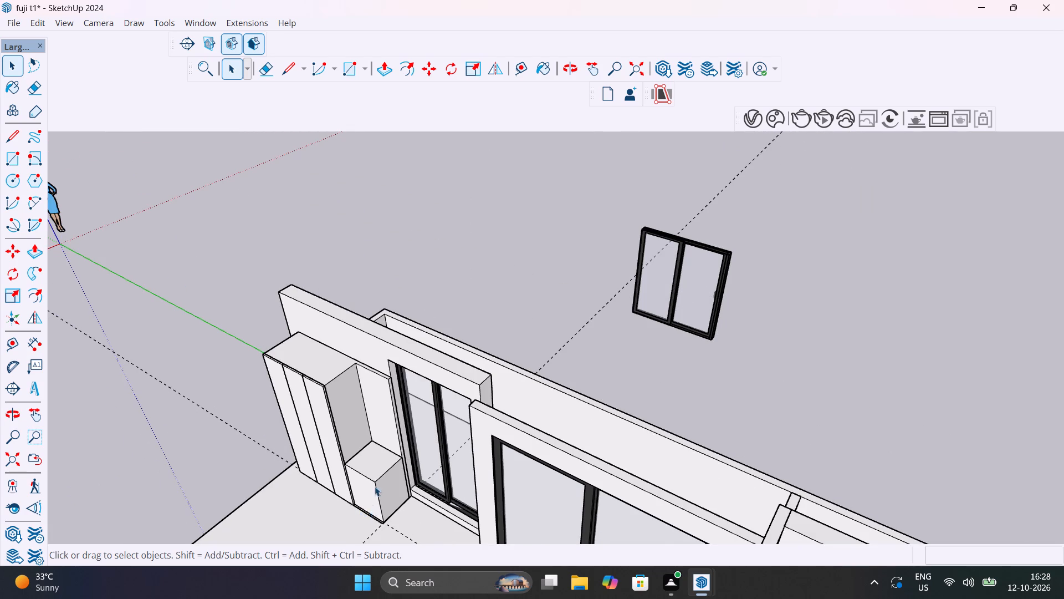
{"action": "scroll", "coordinate": [380, 467], "scroll_direction": "down", "scroll_amount": 6}
{"action": "middle_click_drag", "start_coordinate": [386, 471], "coordinate": [552, 271]}
{"action": "scroll", "coordinate": [558, 278], "scroll_direction": "down", "scroll_amount": 7}
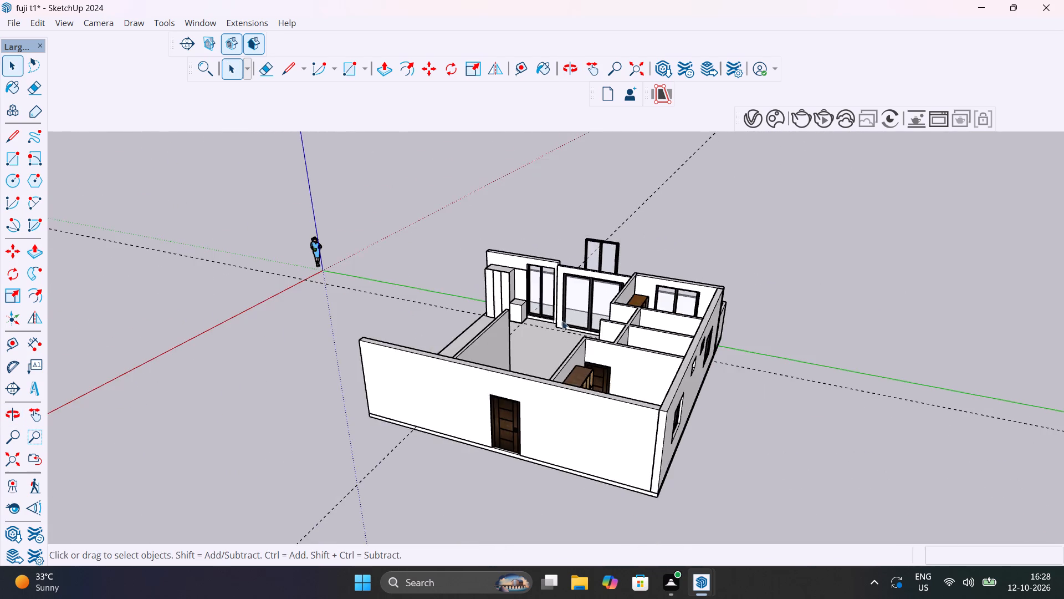
{"action": "middle_click_drag", "start_coordinate": [572, 348], "coordinate": [470, 468]}
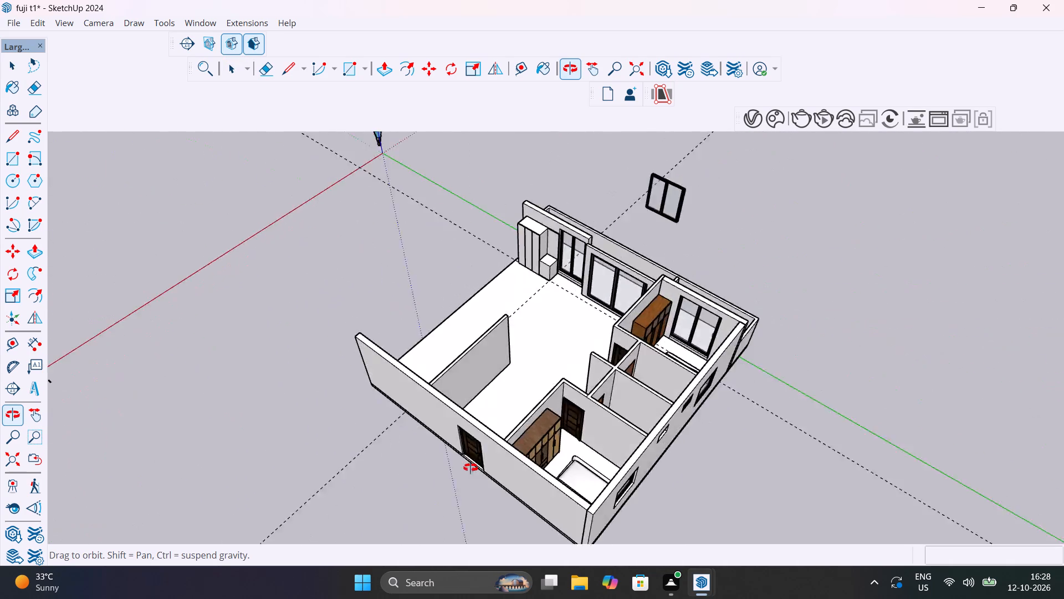
{"action": "middle_click_drag", "start_coordinate": [470, 468], "coordinate": [351, 474]}
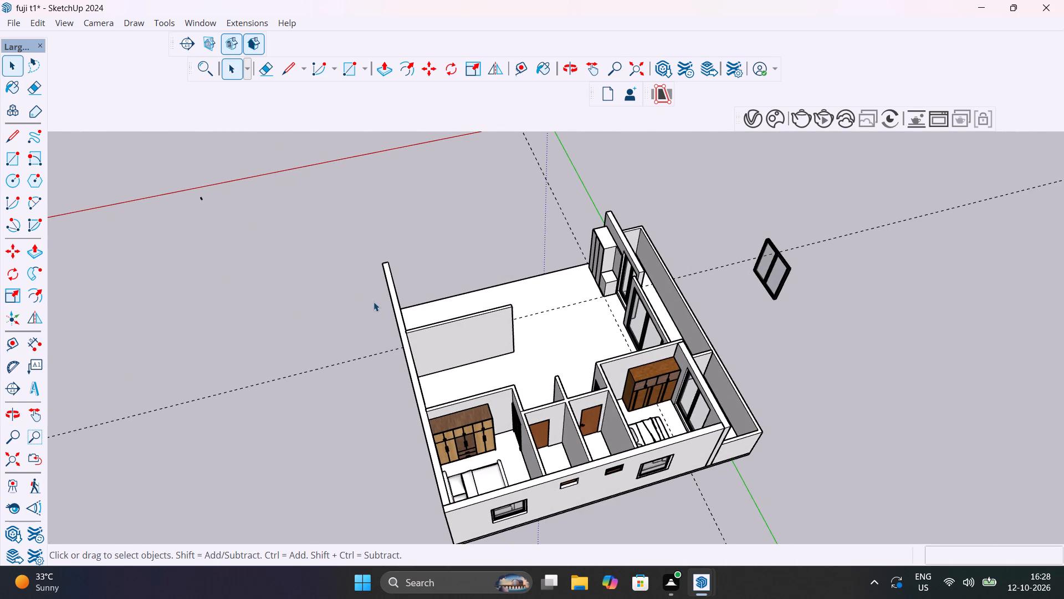
Group all faces and edges of the low block in the recess beside the sliding doors.
{"action": "scroll", "coordinate": [474, 437], "scroll_direction": "up", "scroll_amount": 12}
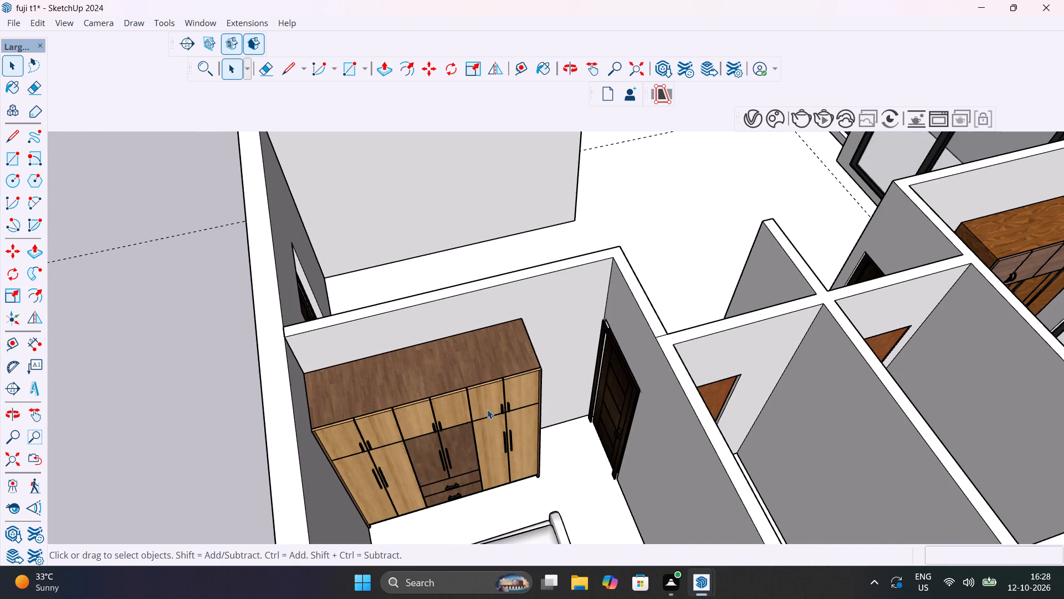
{"action": "middle_click_drag", "start_coordinate": [484, 375], "coordinate": [731, 338]}
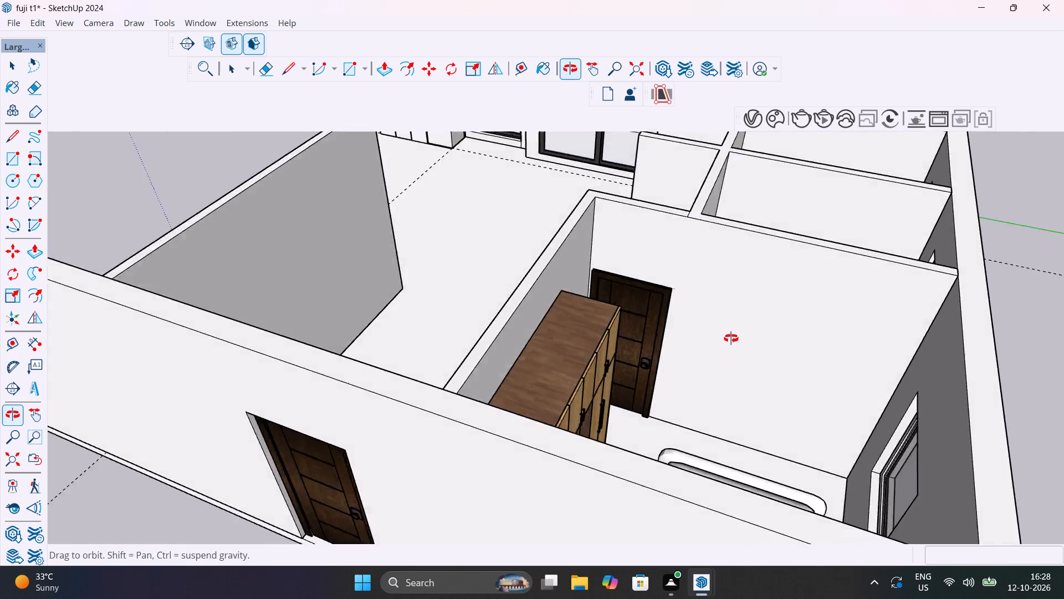
{"action": "middle_click_drag", "start_coordinate": [731, 338], "coordinate": [802, 378]}
{"action": "scroll", "coordinate": [652, 308], "scroll_direction": "down", "scroll_amount": 7}
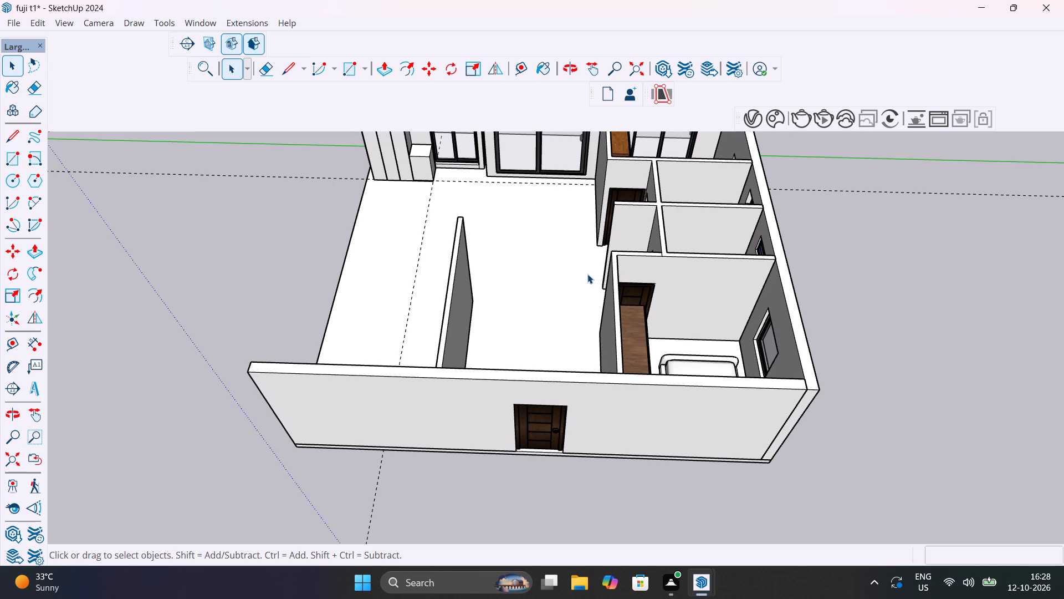
{"action": "middle_click_drag", "start_coordinate": [543, 276], "coordinate": [775, 337], "text": "shift"}
{"action": "scroll", "coordinate": [495, 299], "scroll_direction": "up", "scroll_amount": 14}
{"action": "middle_click_drag", "start_coordinate": [551, 344], "coordinate": [411, 355]}
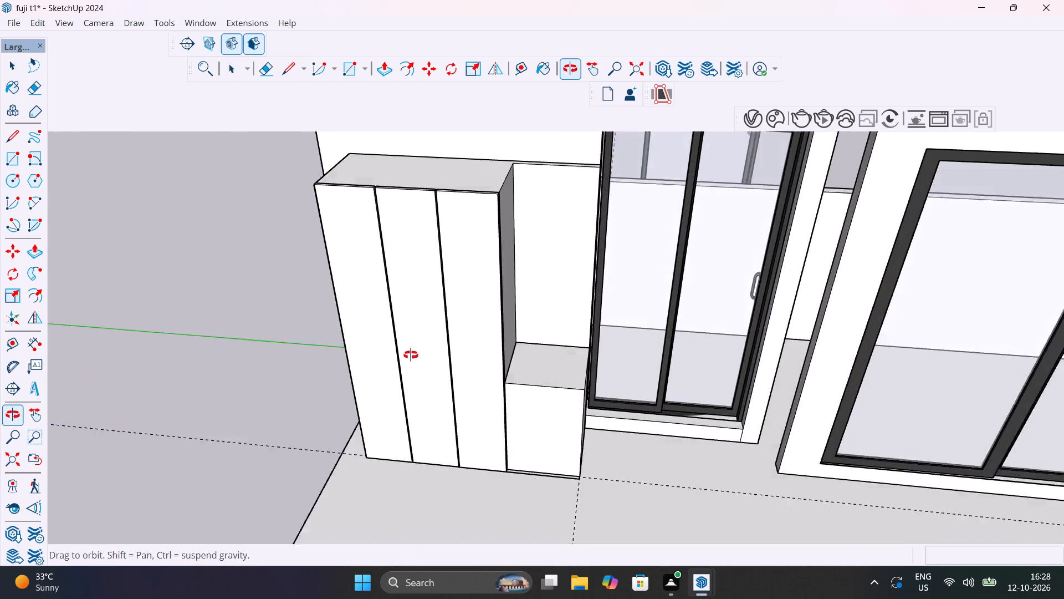
{"action": "middle_click_drag", "start_coordinate": [411, 355], "coordinate": [393, 385]}
{"action": "scroll", "coordinate": [504, 369], "scroll_direction": "up", "scroll_amount": 10}
{"action": "middle_click_drag", "start_coordinate": [585, 402], "coordinate": [482, 380]}
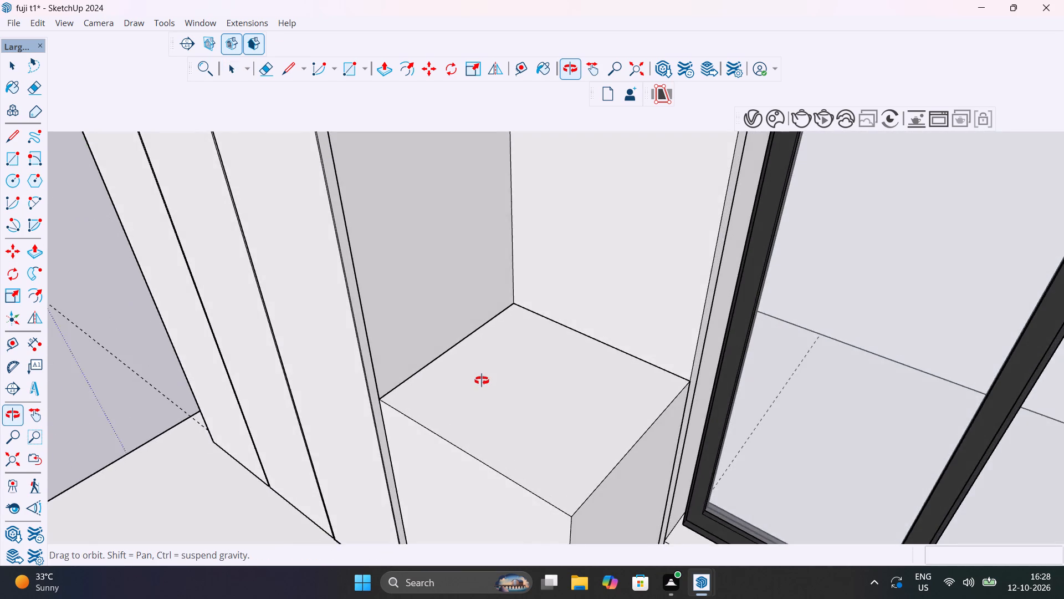
{"action": "middle_click_drag", "start_coordinate": [482, 380], "coordinate": [632, 269]}
{"action": "left_click", "coordinate": [647, 366]}
{"action": "triple_click", "coordinate": [648, 366]}
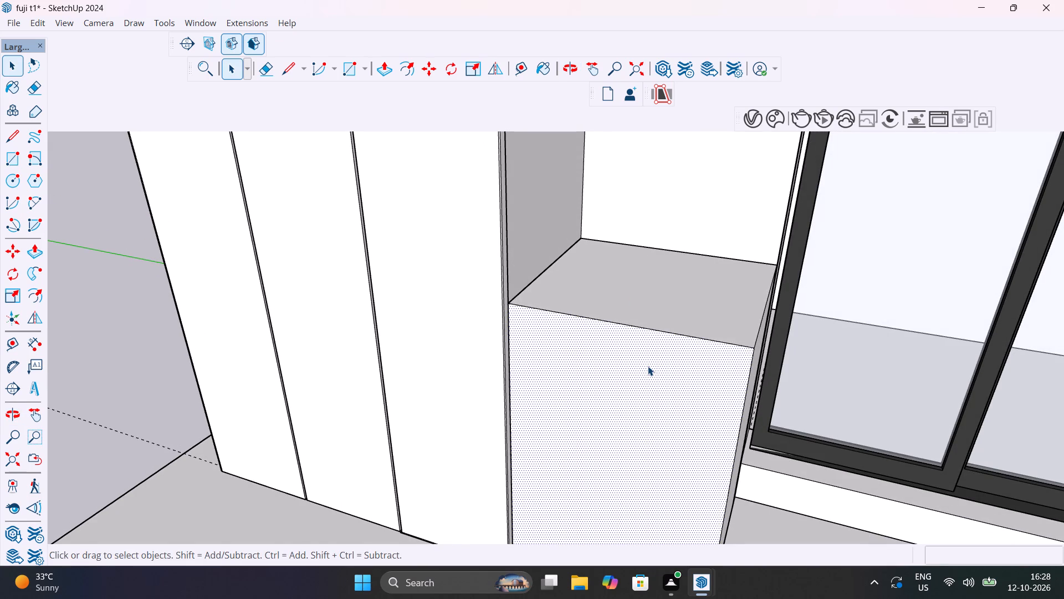
{"action": "double_click", "coordinate": [648, 366]}
{"action": "right_click", "coordinate": [648, 366]}
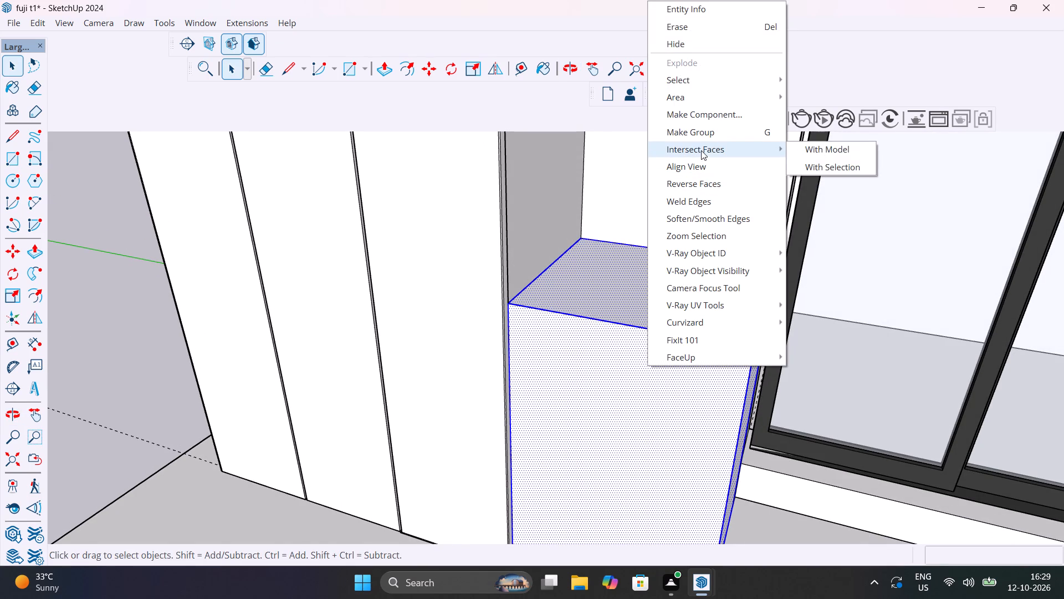
{"action": "left_click", "coordinate": [703, 133]}
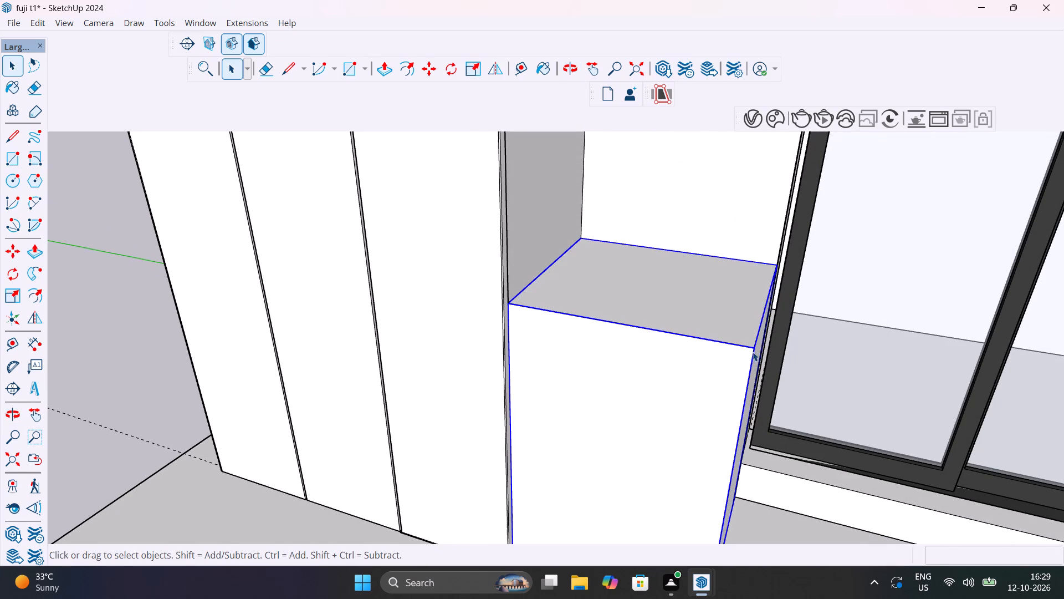
{"action": "scroll", "coordinate": [753, 352], "scroll_direction": "down", "scroll_amount": 11}
{"action": "left_click", "coordinate": [451, 331]}
Draw a 3' by 2' rectangle covering the low block's front face, from upper corner to opposite lower corner.
{"action": "scroll", "coordinate": [655, 353], "scroll_direction": "up", "scroll_amount": 8}
{"action": "middle_click_drag", "start_coordinate": [663, 362], "coordinate": [509, 308]}
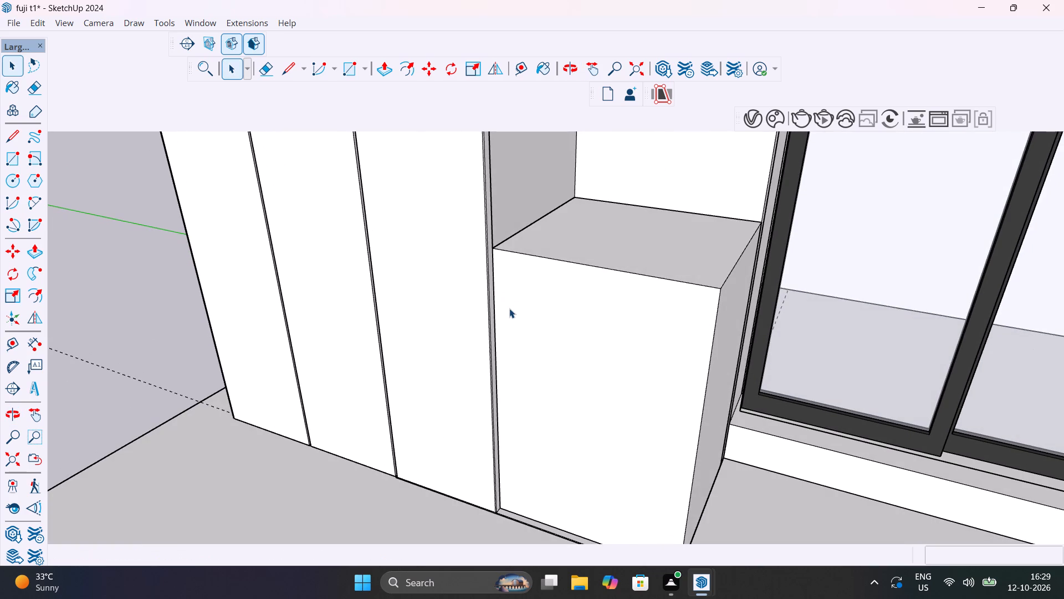
{"action": "key", "text": "r"}
{"action": "left_click", "coordinate": [494, 251]}
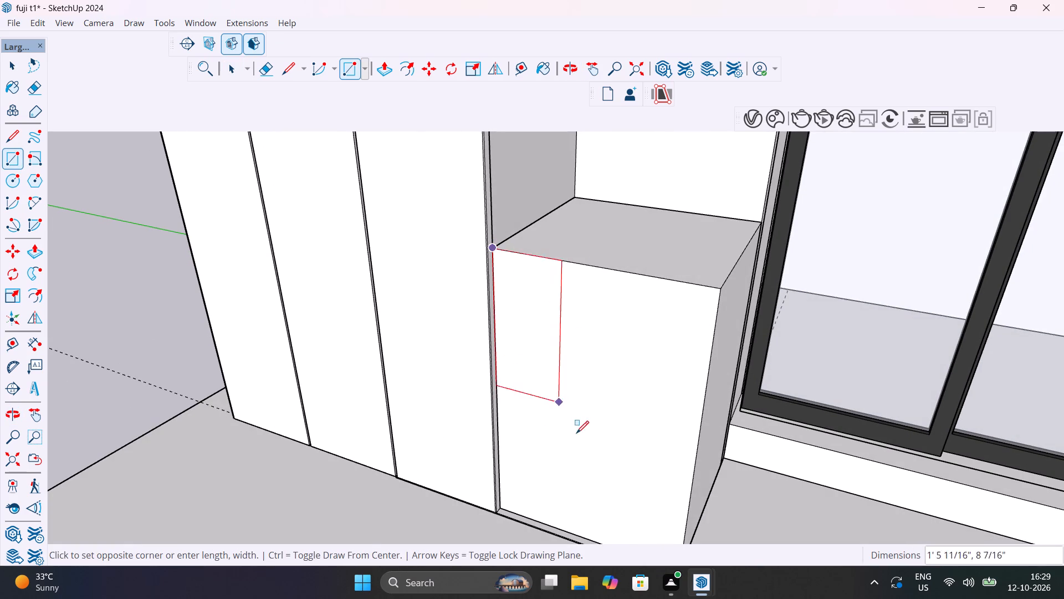
{"action": "middle_click_drag", "start_coordinate": [606, 489], "coordinate": [554, 353], "text": "shift"}
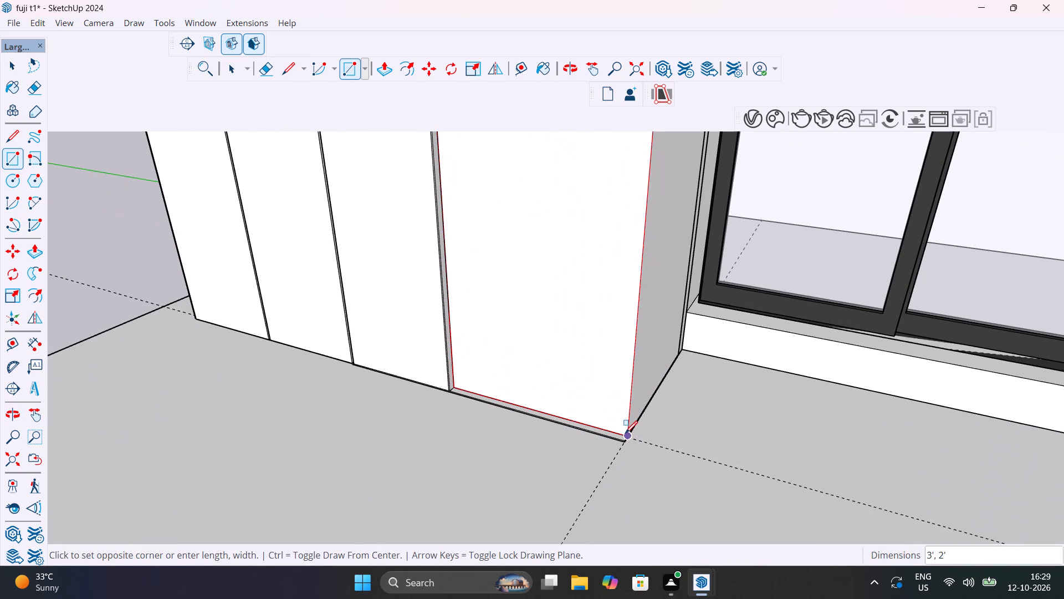
{"action": "left_click", "coordinate": [625, 435]}
Pull the rectangle on the low block's front out 1", flush with the cabinet's front panel.
{"action": "middle_click_drag", "start_coordinate": [603, 430], "coordinate": [576, 419]}
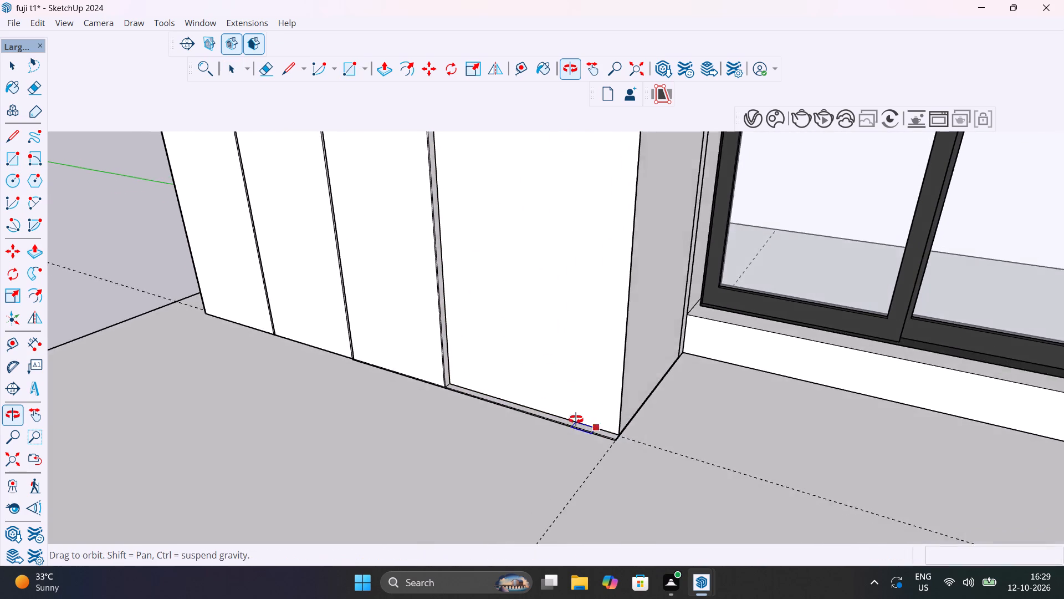
{"action": "middle_click_drag", "start_coordinate": [576, 419], "coordinate": [570, 554]}
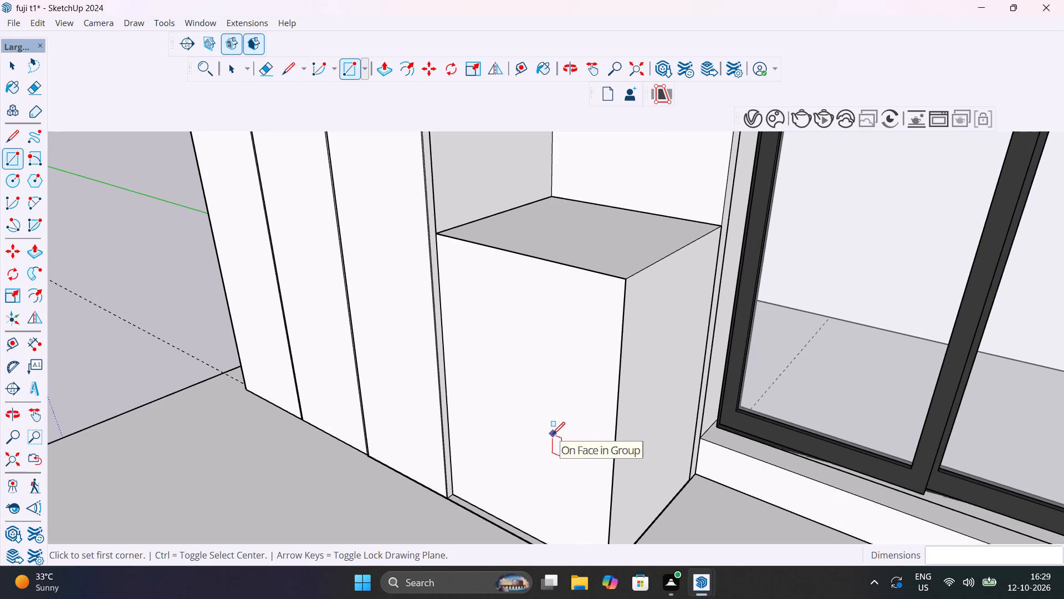
{"action": "key", "text": "p"}
{"action": "left_click", "coordinate": [555, 411]}
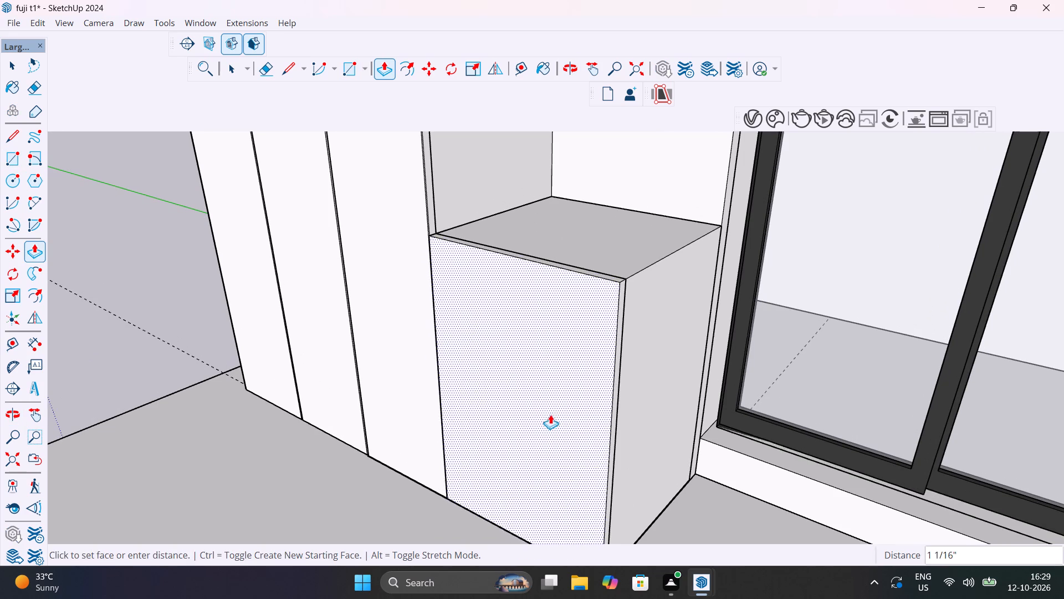
{"action": "left_click", "coordinate": [417, 216]}
{"action": "key", "text": "space"}
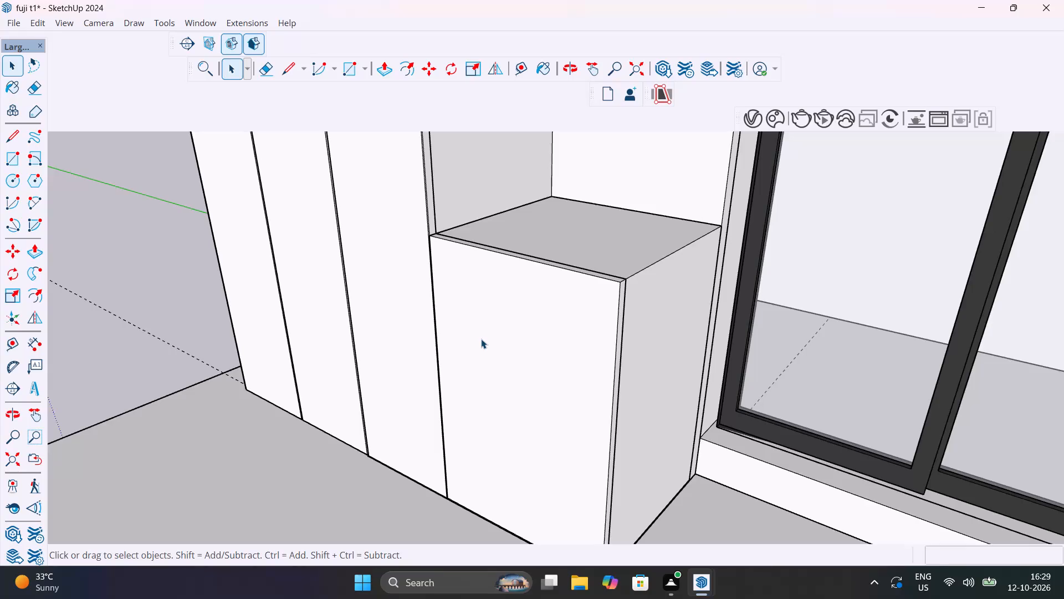
Group the low block's 1" thick front panel.
{"action": "middle_click_drag", "start_coordinate": [550, 345], "coordinate": [704, 414]}
{"action": "left_click", "coordinate": [653, 380]}
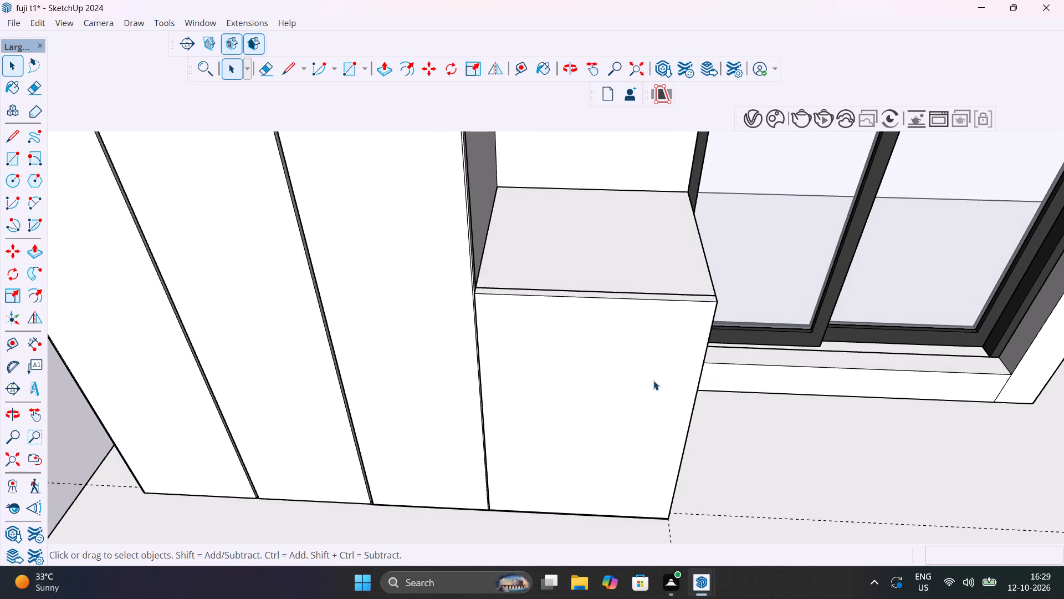
{"action": "triple_click", "coordinate": [653, 380]}
{"action": "right_click", "coordinate": [652, 380]}
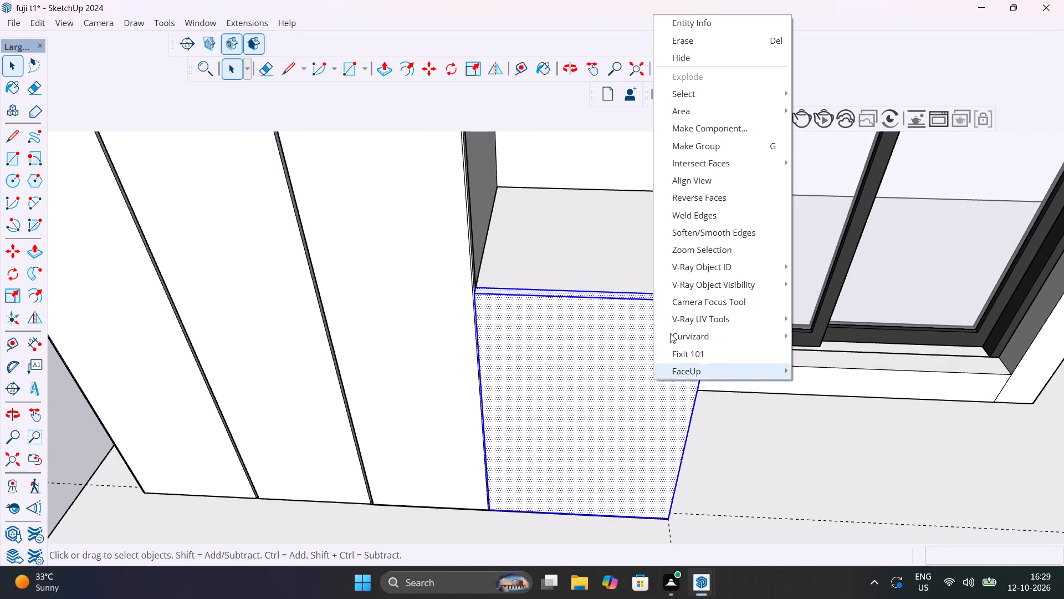
{"action": "left_click", "coordinate": [689, 146]}
{"action": "left_click", "coordinate": [777, 423]}
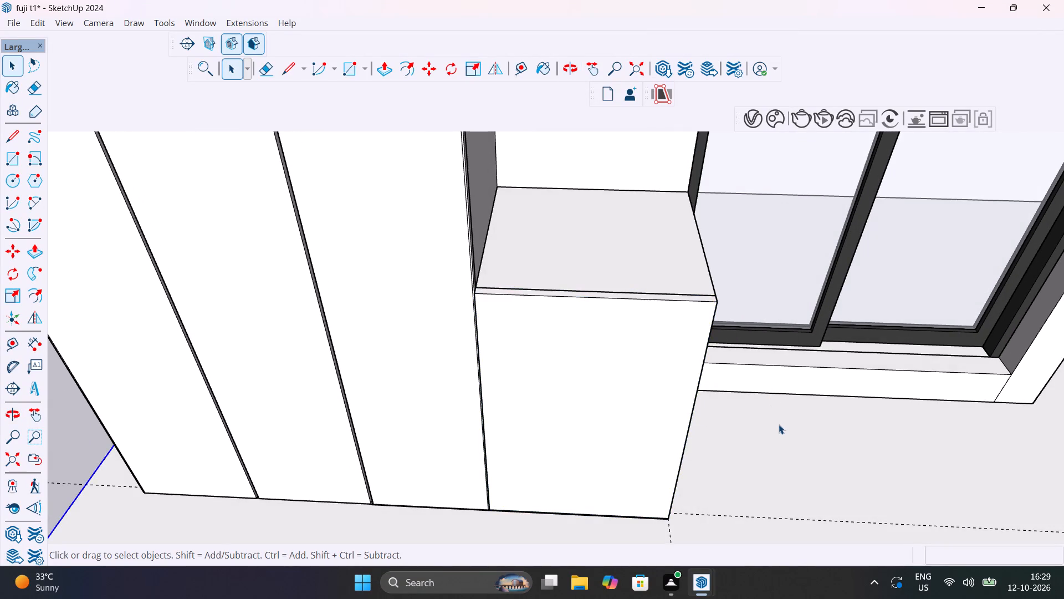
{"action": "scroll", "coordinate": [779, 424], "scroll_direction": "down", "scroll_amount": 6}
{"action": "middle_click_drag", "start_coordinate": [790, 428], "coordinate": [570, 372]}
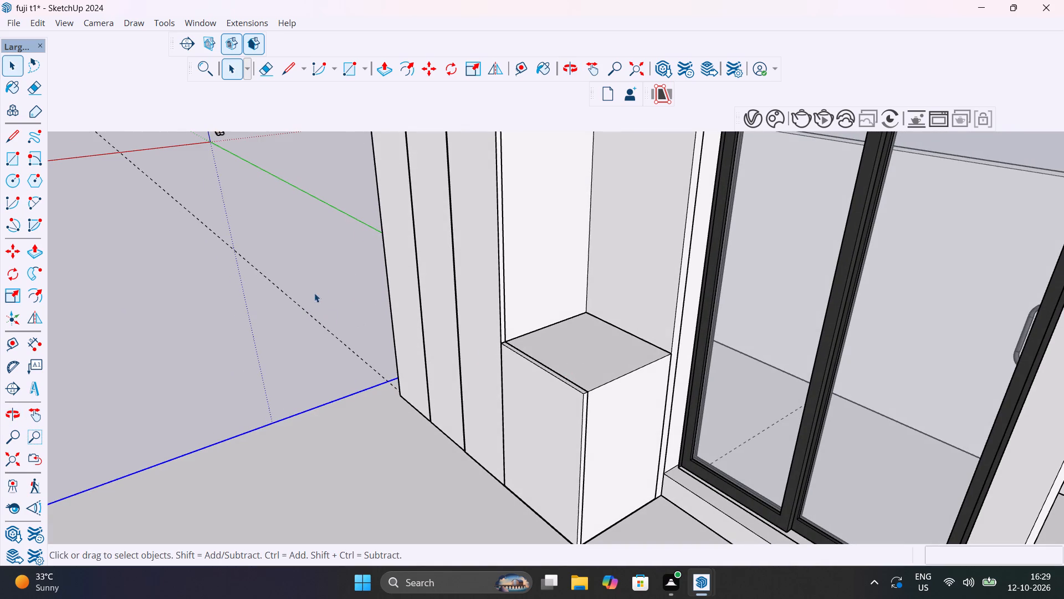
{"action": "left_click", "coordinate": [322, 284]}
Examine the low block's front panel and the floor-level joint where it meets the cabinet's front panel.
{"action": "scroll", "coordinate": [586, 419], "scroll_direction": "up", "scroll_amount": 10}
{"action": "middle_click_drag", "start_coordinate": [569, 435], "coordinate": [613, 423]}
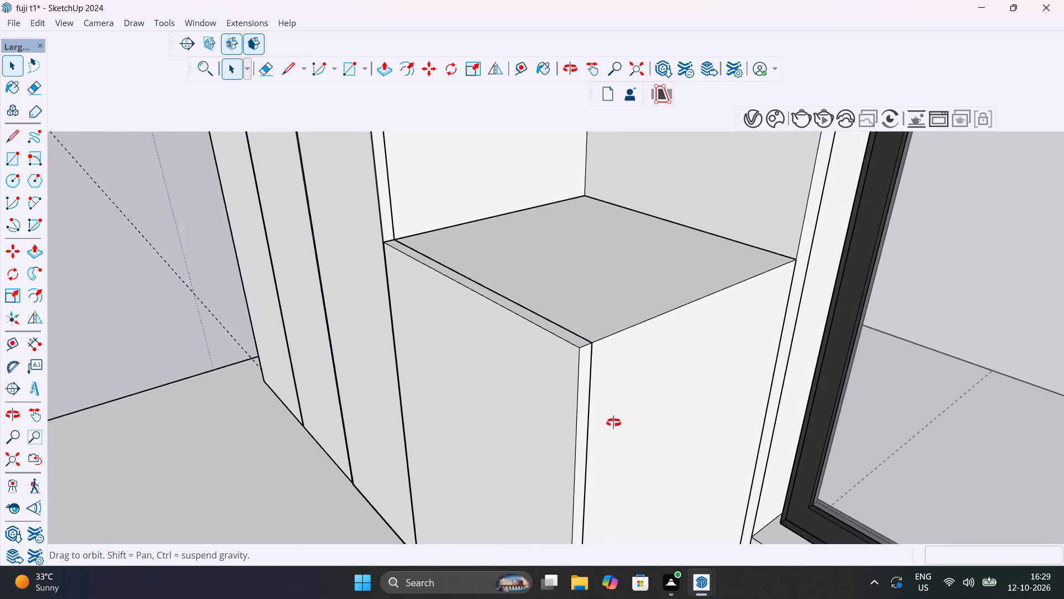
{"action": "middle_click_drag", "start_coordinate": [613, 423], "coordinate": [831, 397]}
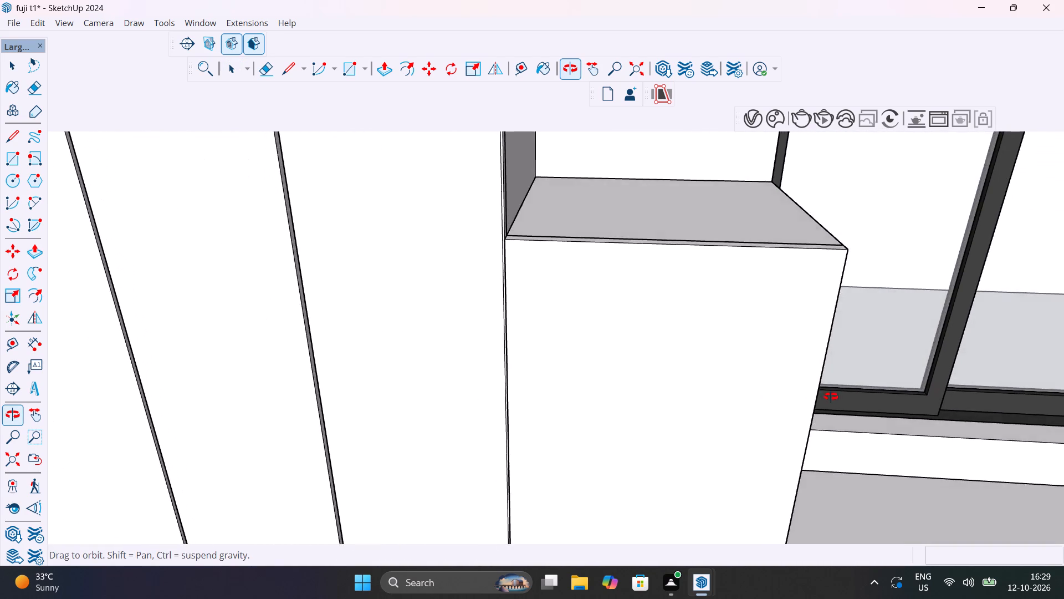
{"action": "middle_click_drag", "start_coordinate": [831, 397], "coordinate": [764, 258]}
{"action": "scroll", "coordinate": [470, 424], "scroll_direction": "up", "scroll_amount": 12}
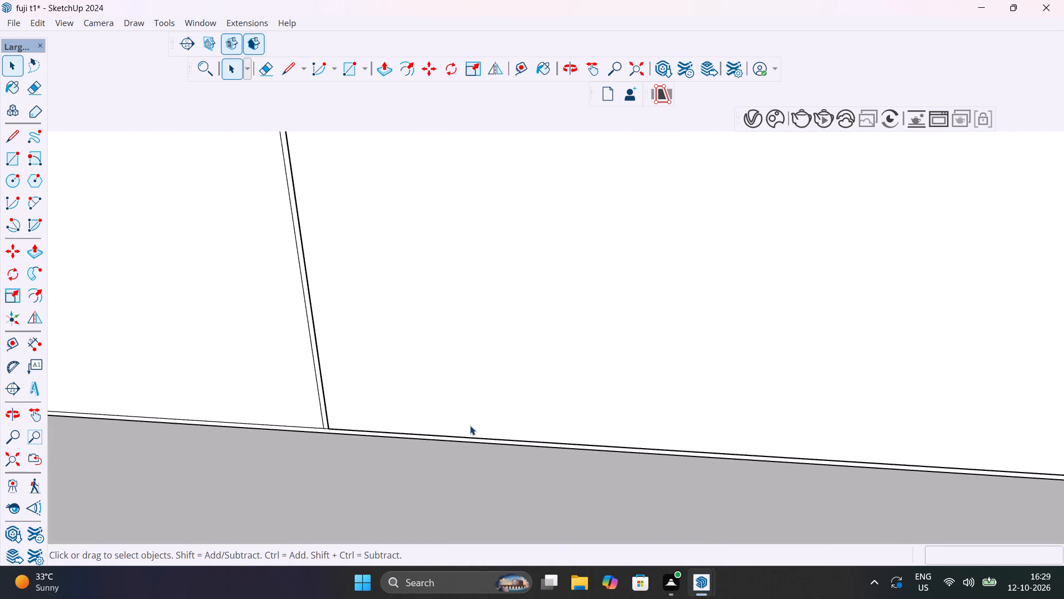
{"action": "middle_click_drag", "start_coordinate": [470, 425], "coordinate": [688, 316]}
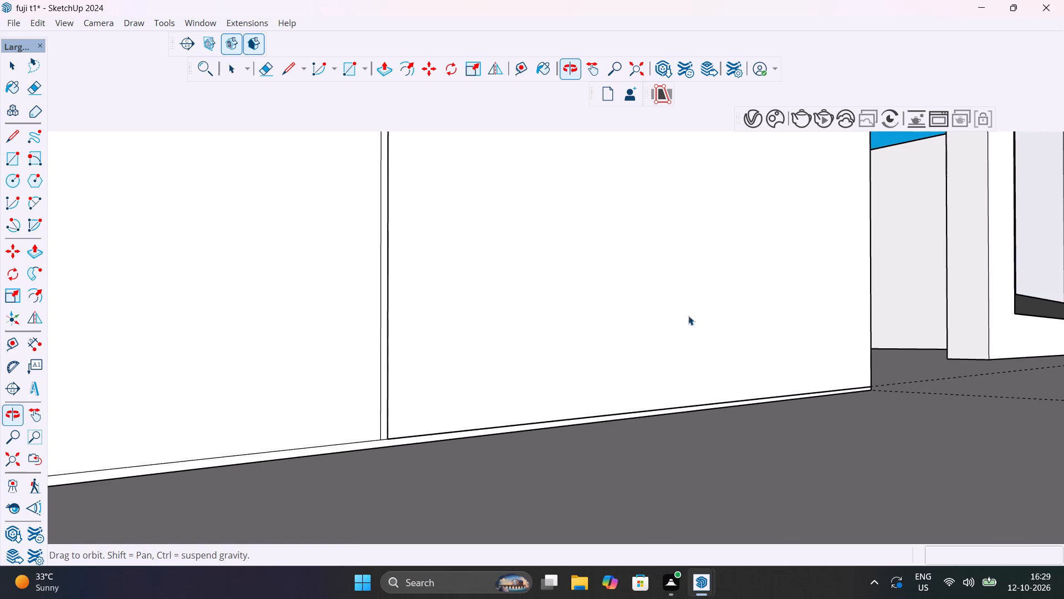
{"action": "scroll", "coordinate": [406, 451], "scroll_direction": "up", "scroll_amount": 8}
{"action": "middle_click_drag", "start_coordinate": [406, 451], "coordinate": [530, 435]}
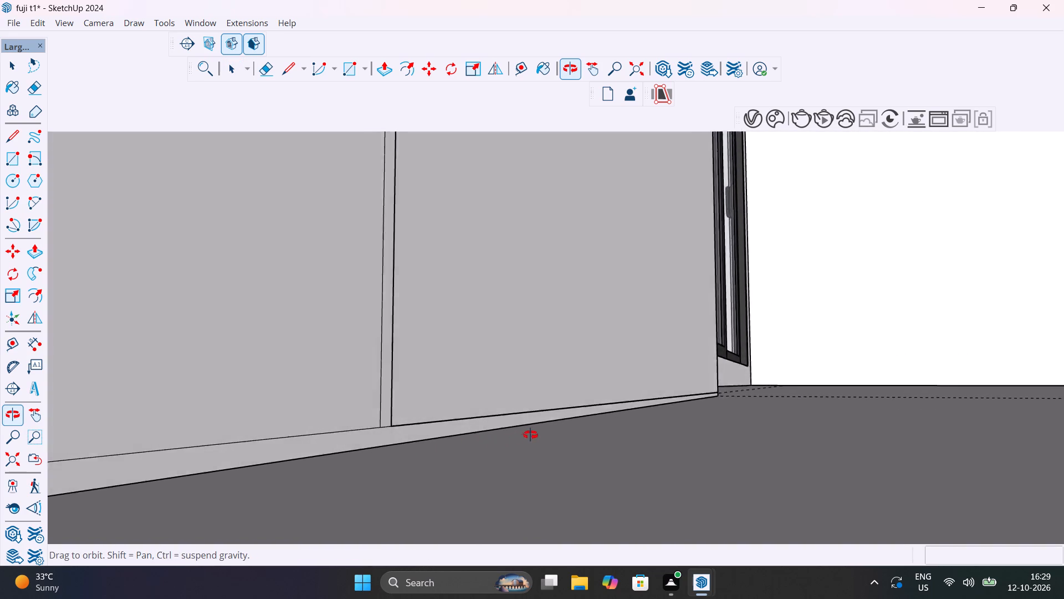
{"action": "middle_click_drag", "start_coordinate": [530, 435], "coordinate": [556, 434]}
{"action": "scroll", "coordinate": [420, 460], "scroll_direction": "down", "scroll_amount": 3}
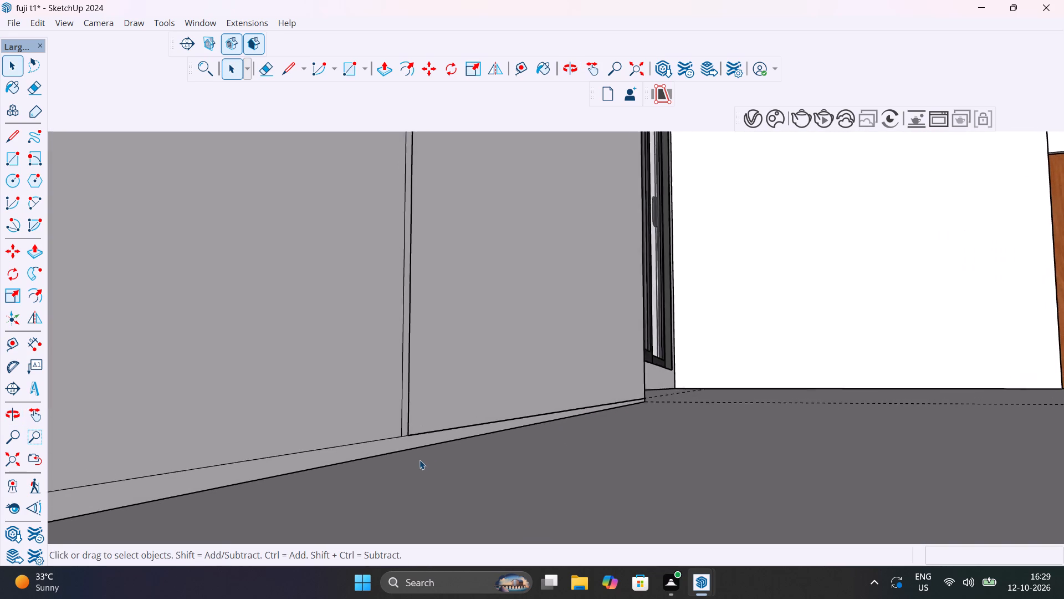
Open the cabinet's front panel group and delete the two short vertical edges in the bottom strip beside the groove.
{"action": "scroll", "coordinate": [420, 460], "scroll_direction": "down", "scroll_amount": 20}
{"action": "scroll", "coordinate": [420, 460], "scroll_direction": "down", "scroll_amount": 7}
{"action": "middle_click", "coordinate": [341, 476]}
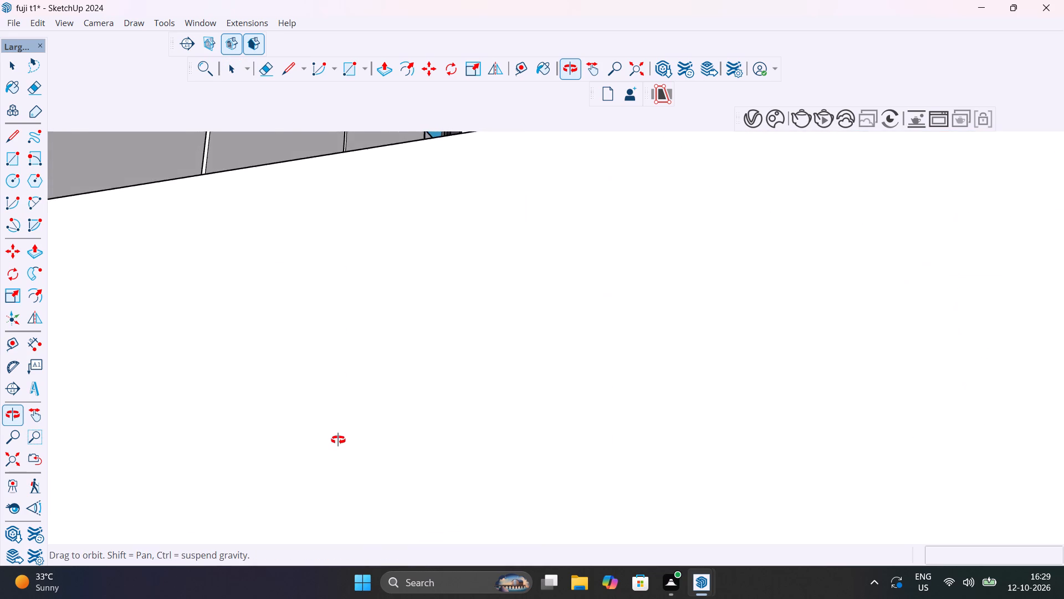
{"action": "scroll", "coordinate": [345, 471], "scroll_direction": "up", "scroll_amount": 15}
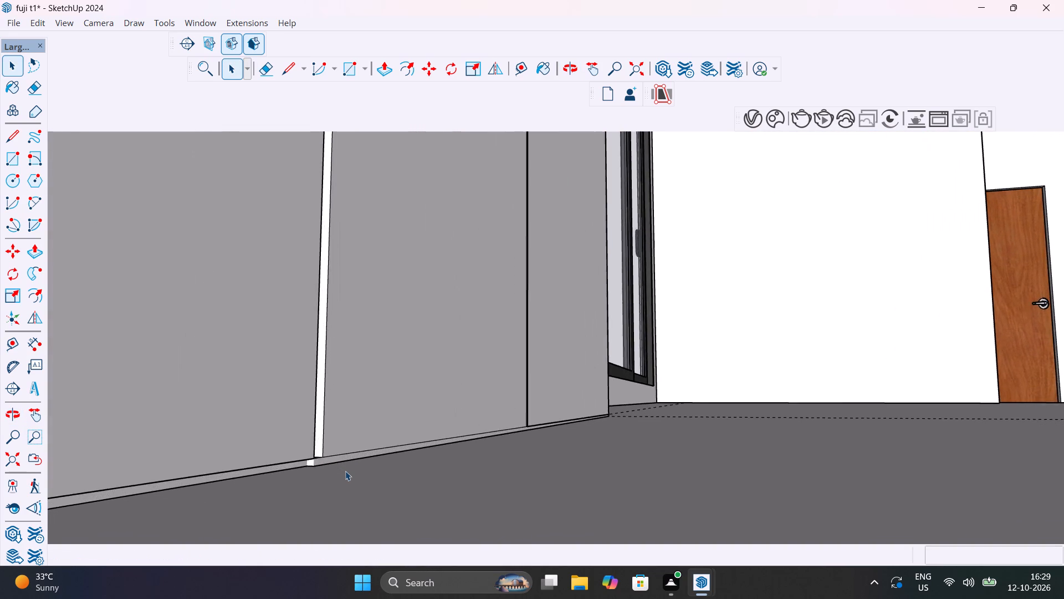
{"action": "scroll", "coordinate": [345, 471], "scroll_direction": "up", "scroll_amount": 13}
{"action": "middle_click_drag", "start_coordinate": [318, 460], "coordinate": [337, 440]}
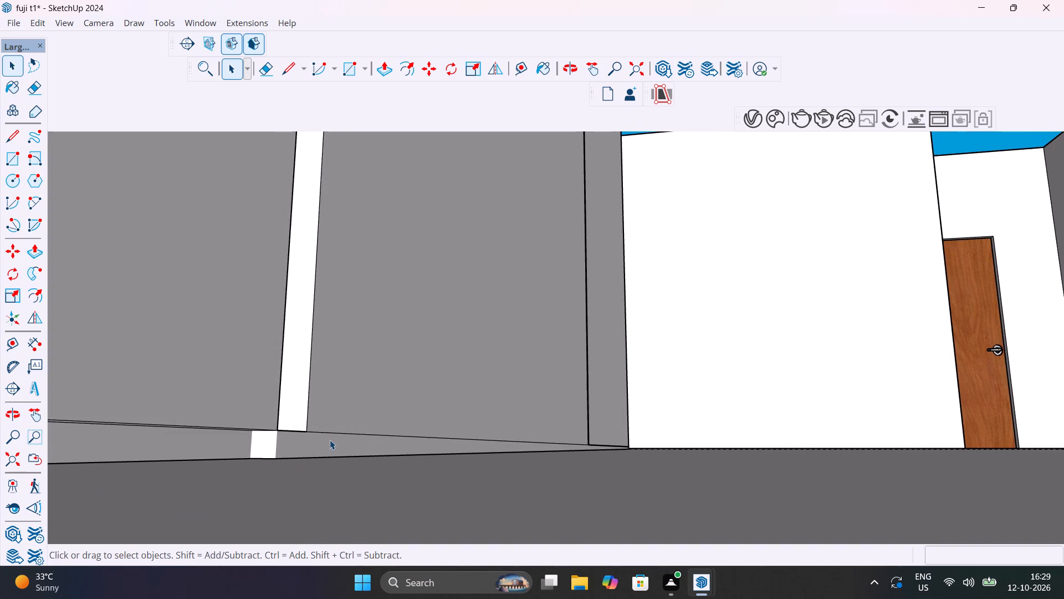
{"action": "left_click", "coordinate": [322, 448]}
{"action": "double_click", "coordinate": [309, 448]}
{"action": "left_click", "coordinate": [308, 448]}
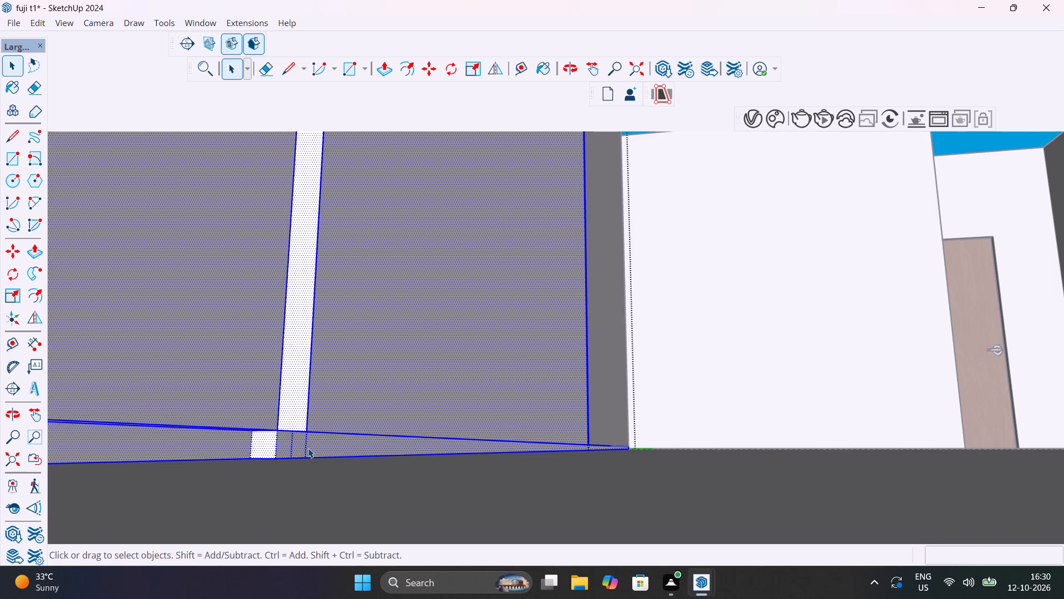
{"action": "left_click", "coordinate": [291, 448]}
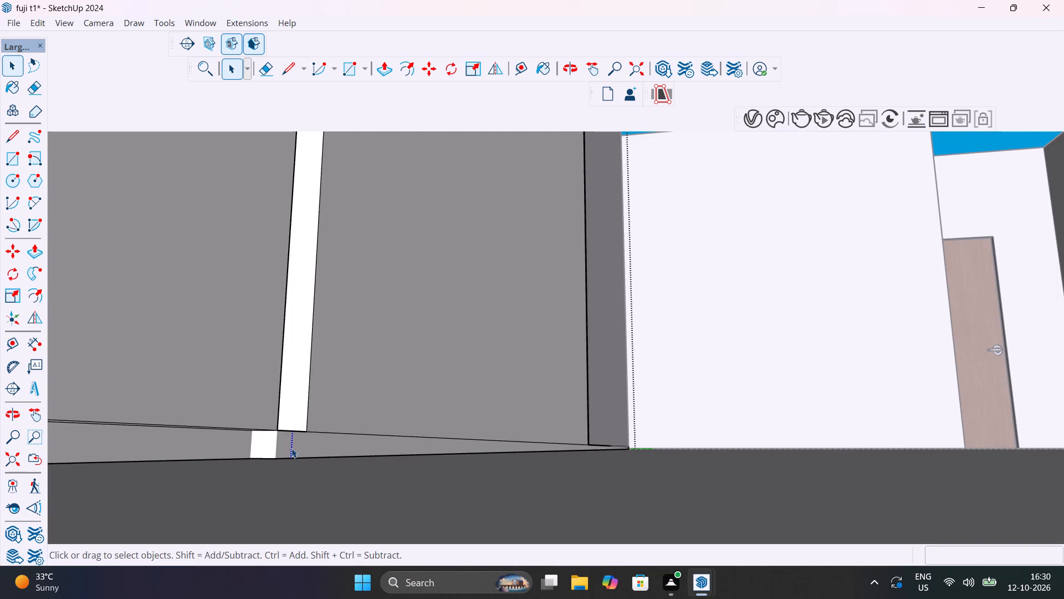
{"action": "key", "text": "Delete"}
{"action": "left_click", "coordinate": [291, 448]}
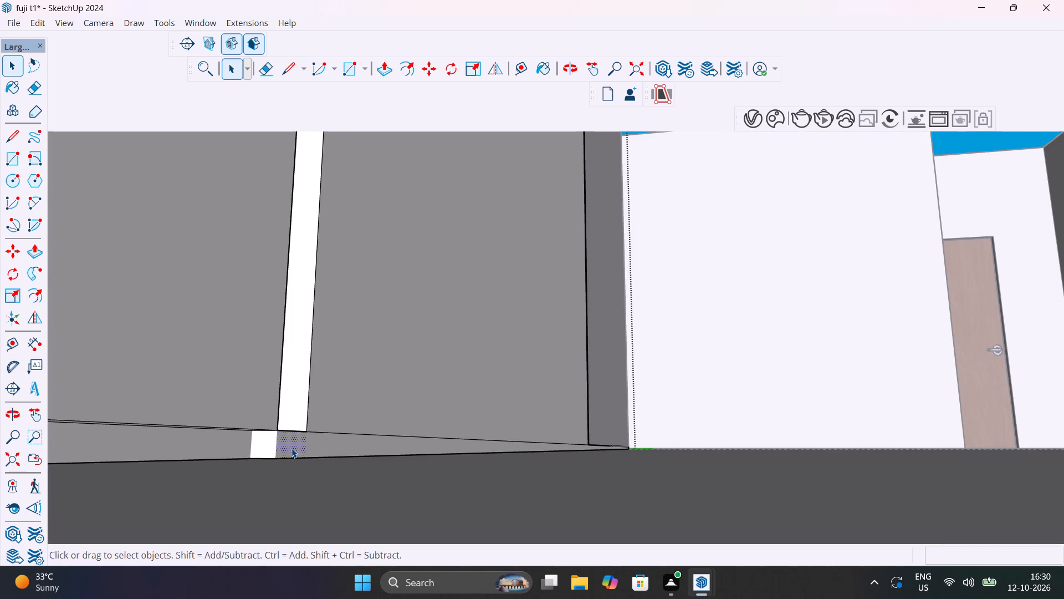
{"action": "double_click", "coordinate": [291, 448]}
{"action": "left_click", "coordinate": [306, 449]}
{"action": "key", "text": "Delete"}
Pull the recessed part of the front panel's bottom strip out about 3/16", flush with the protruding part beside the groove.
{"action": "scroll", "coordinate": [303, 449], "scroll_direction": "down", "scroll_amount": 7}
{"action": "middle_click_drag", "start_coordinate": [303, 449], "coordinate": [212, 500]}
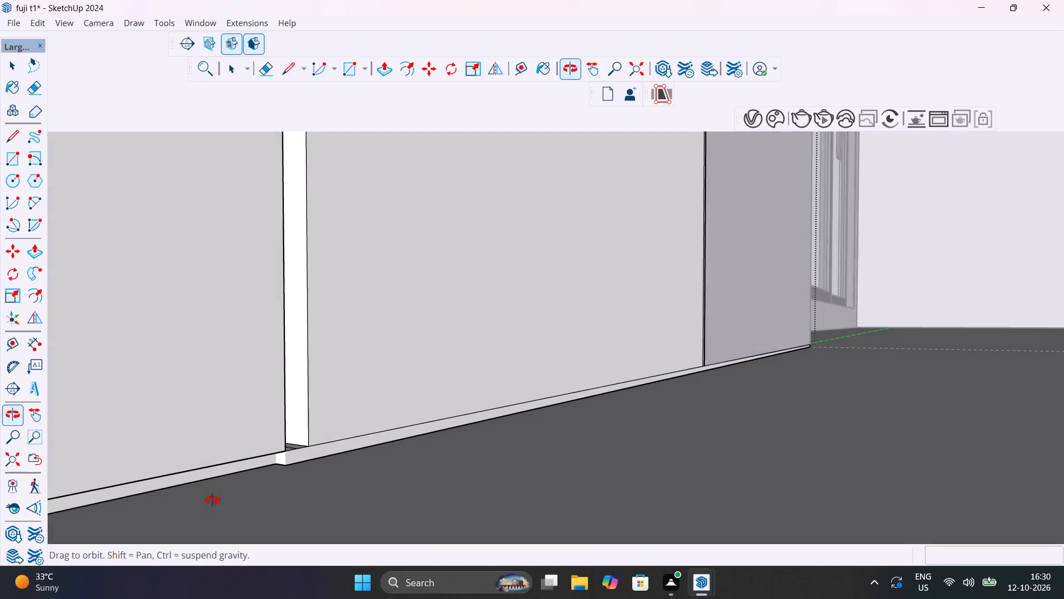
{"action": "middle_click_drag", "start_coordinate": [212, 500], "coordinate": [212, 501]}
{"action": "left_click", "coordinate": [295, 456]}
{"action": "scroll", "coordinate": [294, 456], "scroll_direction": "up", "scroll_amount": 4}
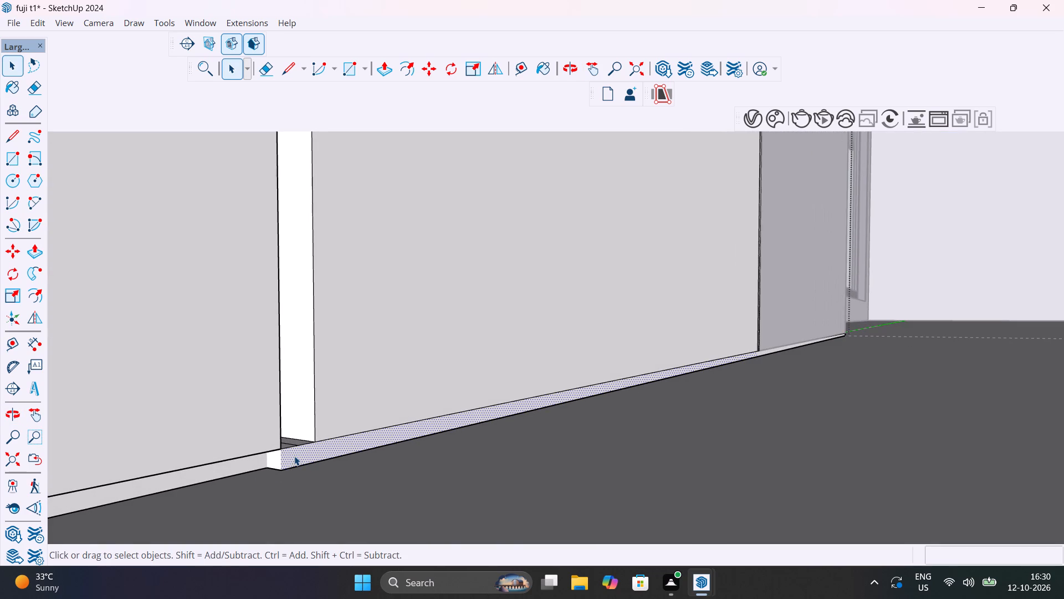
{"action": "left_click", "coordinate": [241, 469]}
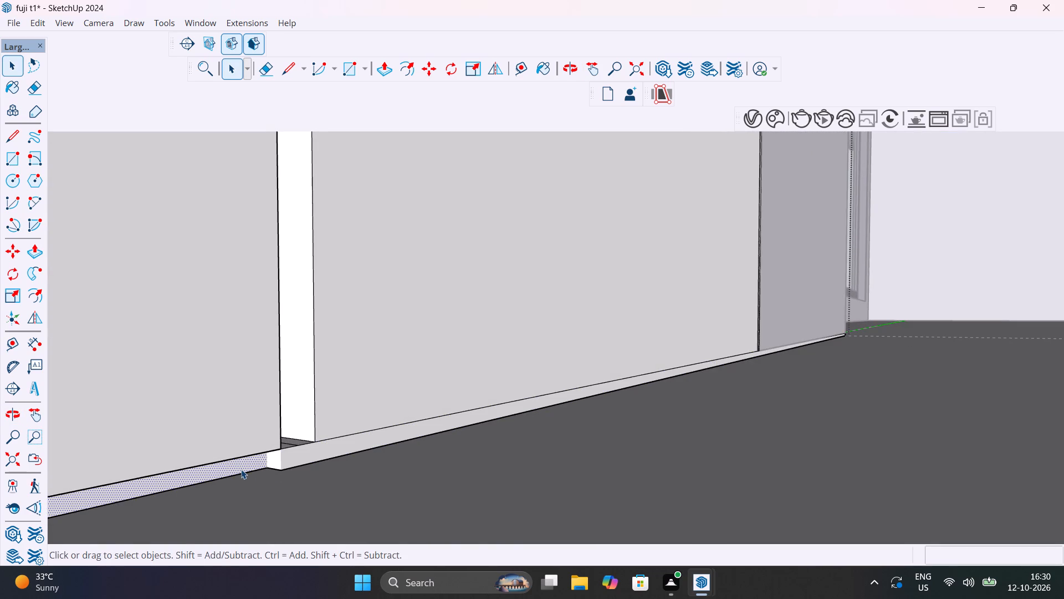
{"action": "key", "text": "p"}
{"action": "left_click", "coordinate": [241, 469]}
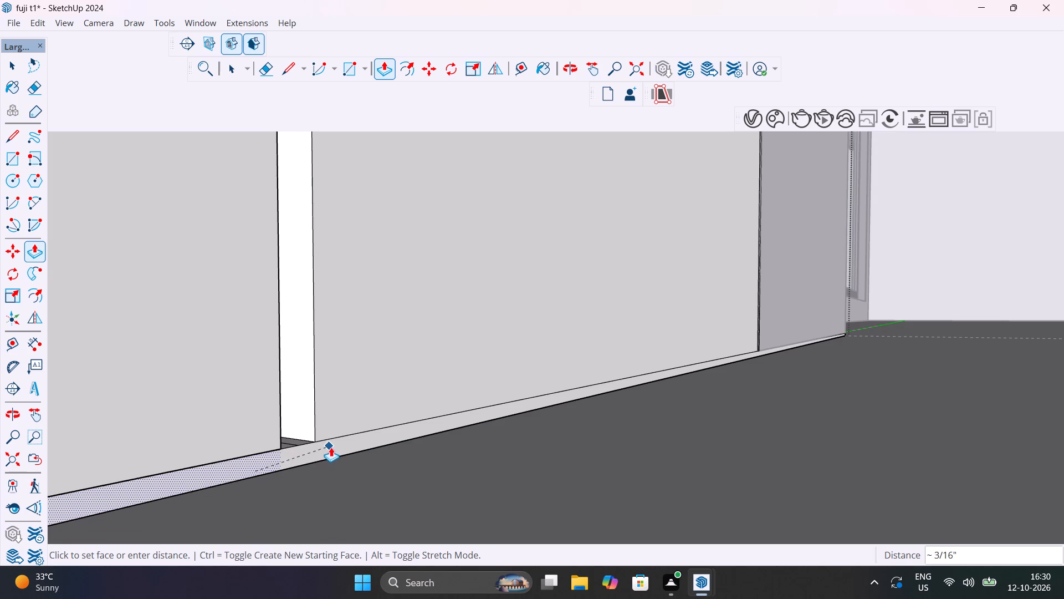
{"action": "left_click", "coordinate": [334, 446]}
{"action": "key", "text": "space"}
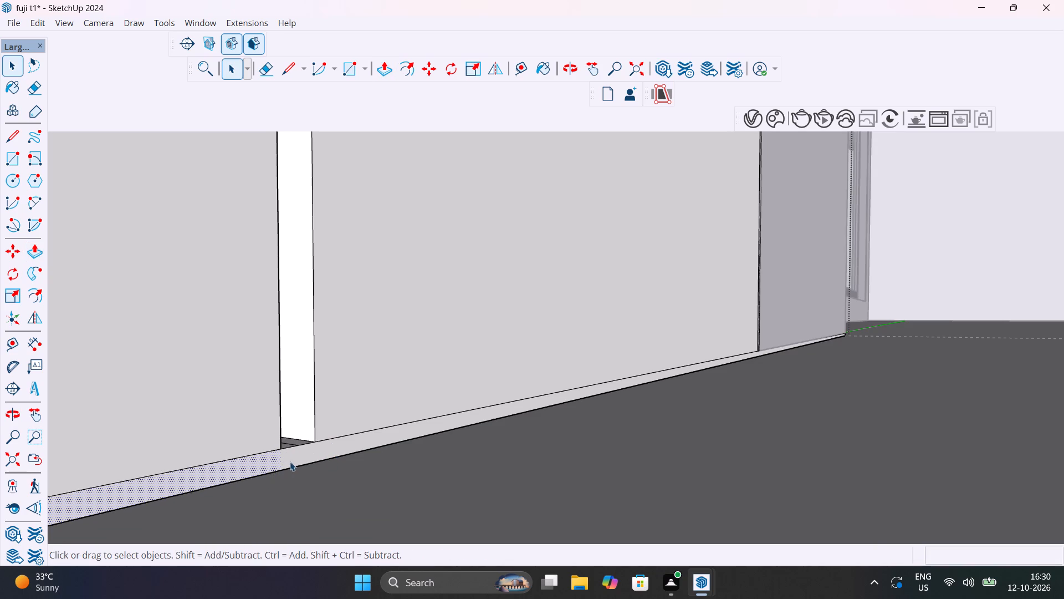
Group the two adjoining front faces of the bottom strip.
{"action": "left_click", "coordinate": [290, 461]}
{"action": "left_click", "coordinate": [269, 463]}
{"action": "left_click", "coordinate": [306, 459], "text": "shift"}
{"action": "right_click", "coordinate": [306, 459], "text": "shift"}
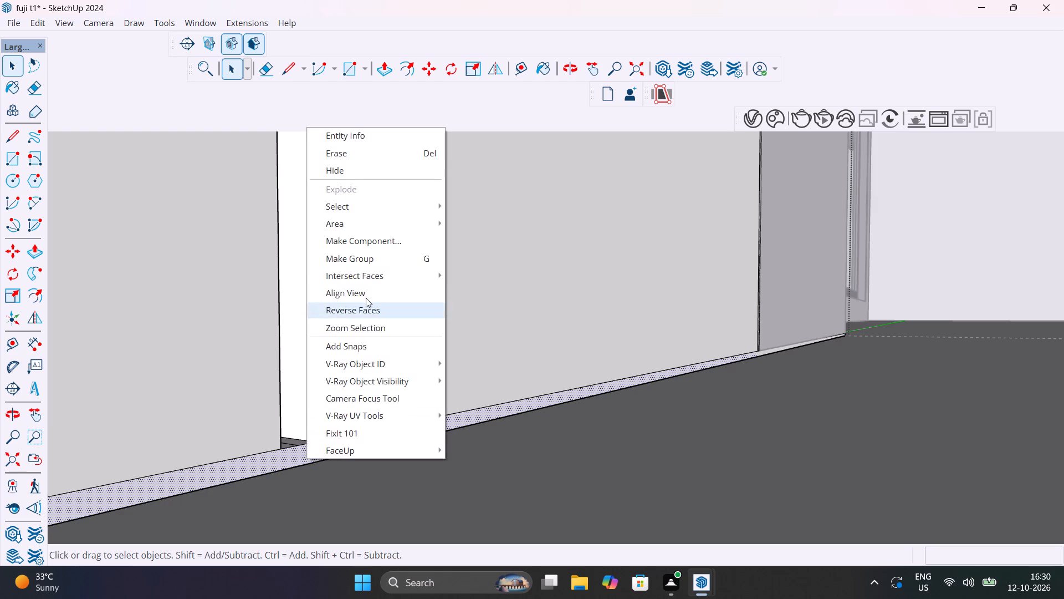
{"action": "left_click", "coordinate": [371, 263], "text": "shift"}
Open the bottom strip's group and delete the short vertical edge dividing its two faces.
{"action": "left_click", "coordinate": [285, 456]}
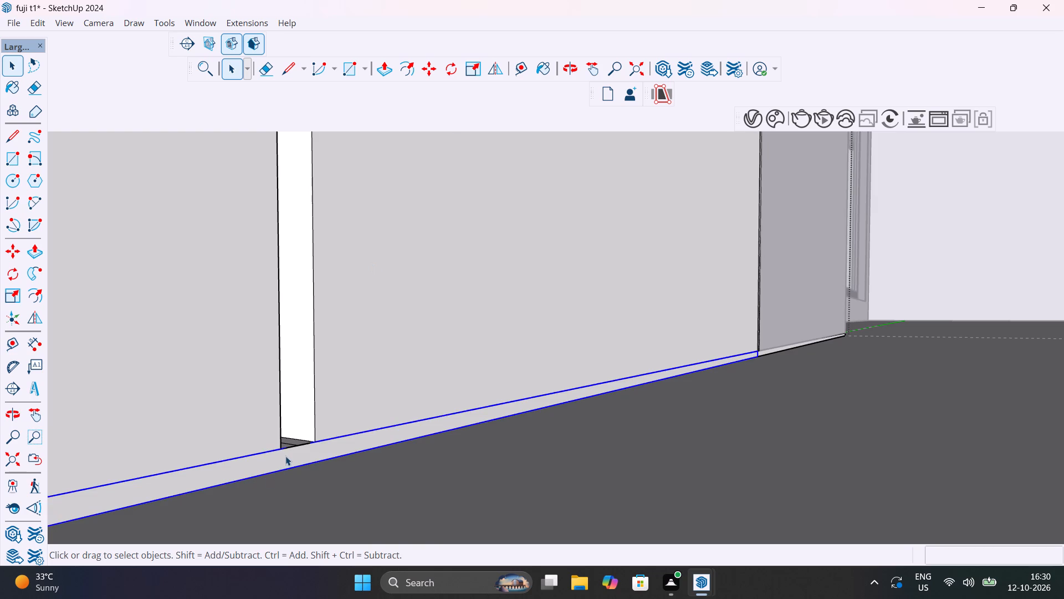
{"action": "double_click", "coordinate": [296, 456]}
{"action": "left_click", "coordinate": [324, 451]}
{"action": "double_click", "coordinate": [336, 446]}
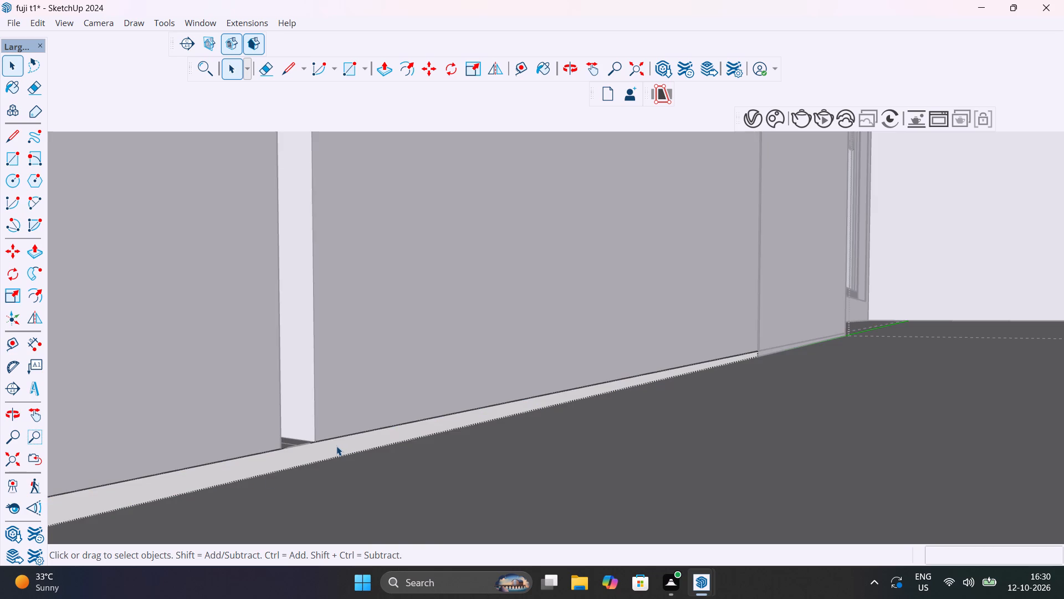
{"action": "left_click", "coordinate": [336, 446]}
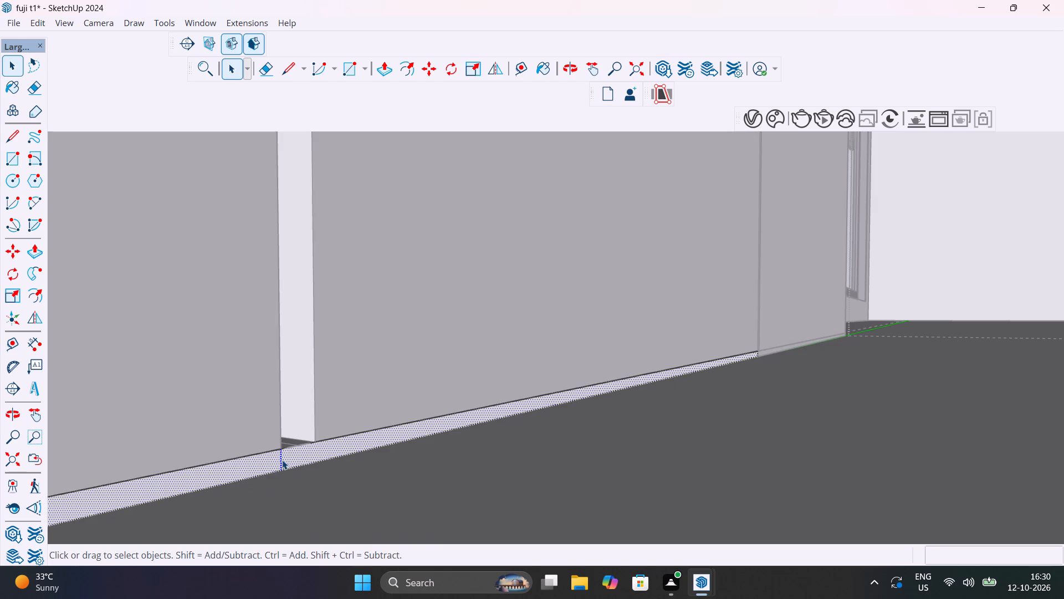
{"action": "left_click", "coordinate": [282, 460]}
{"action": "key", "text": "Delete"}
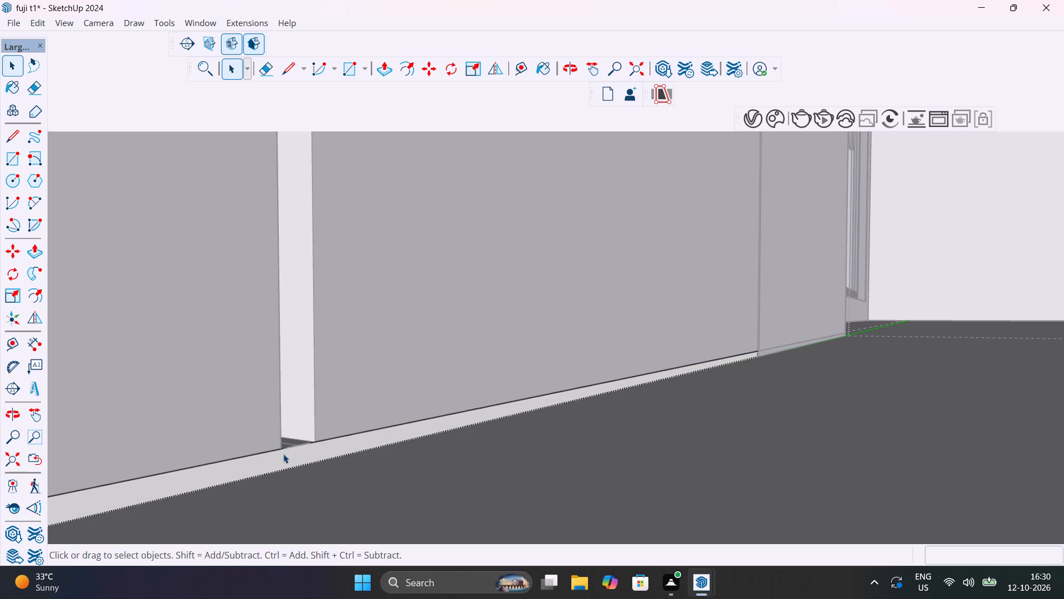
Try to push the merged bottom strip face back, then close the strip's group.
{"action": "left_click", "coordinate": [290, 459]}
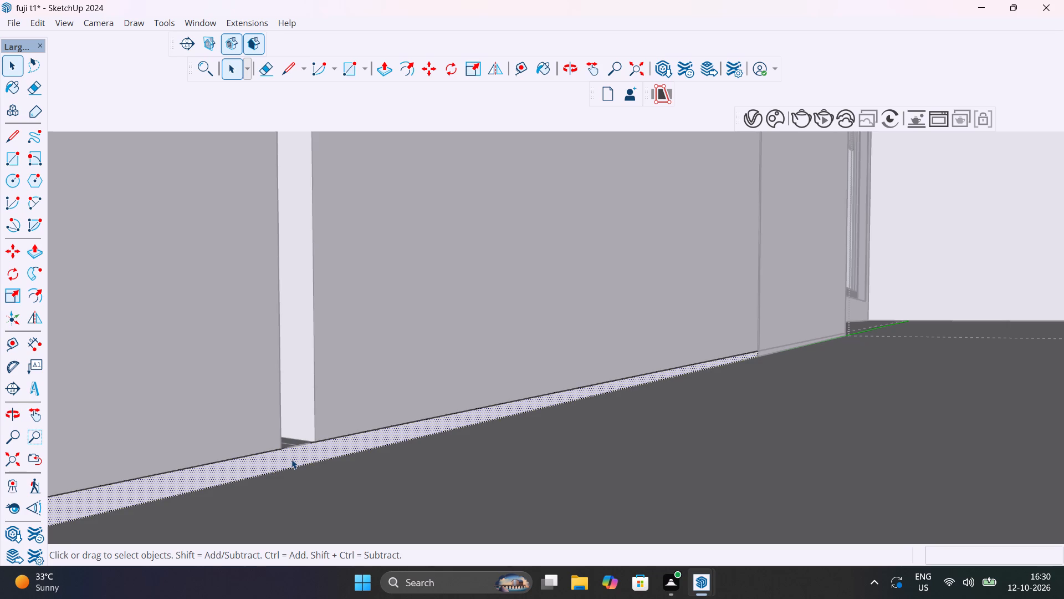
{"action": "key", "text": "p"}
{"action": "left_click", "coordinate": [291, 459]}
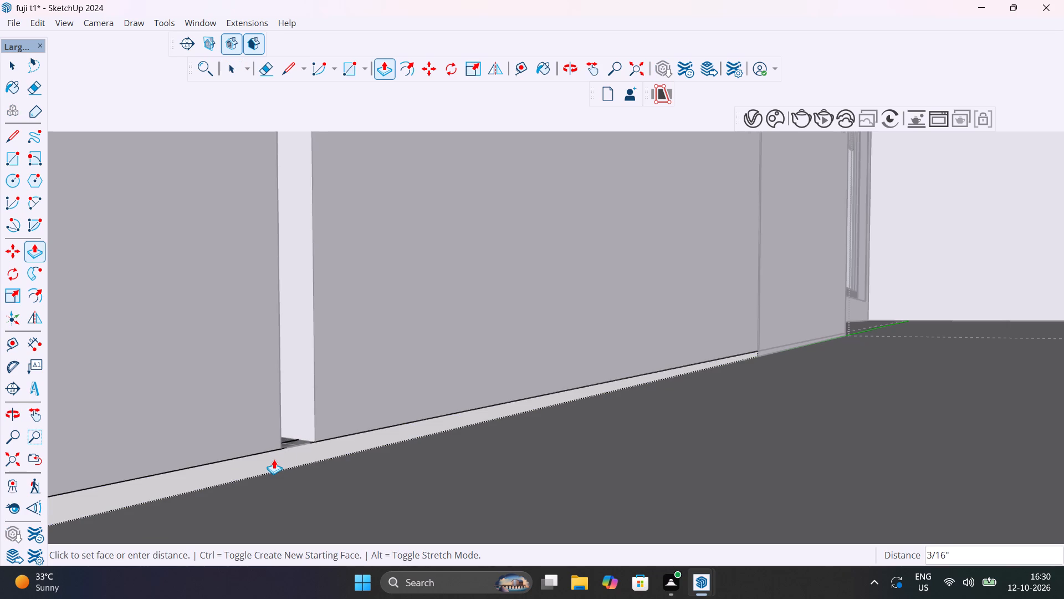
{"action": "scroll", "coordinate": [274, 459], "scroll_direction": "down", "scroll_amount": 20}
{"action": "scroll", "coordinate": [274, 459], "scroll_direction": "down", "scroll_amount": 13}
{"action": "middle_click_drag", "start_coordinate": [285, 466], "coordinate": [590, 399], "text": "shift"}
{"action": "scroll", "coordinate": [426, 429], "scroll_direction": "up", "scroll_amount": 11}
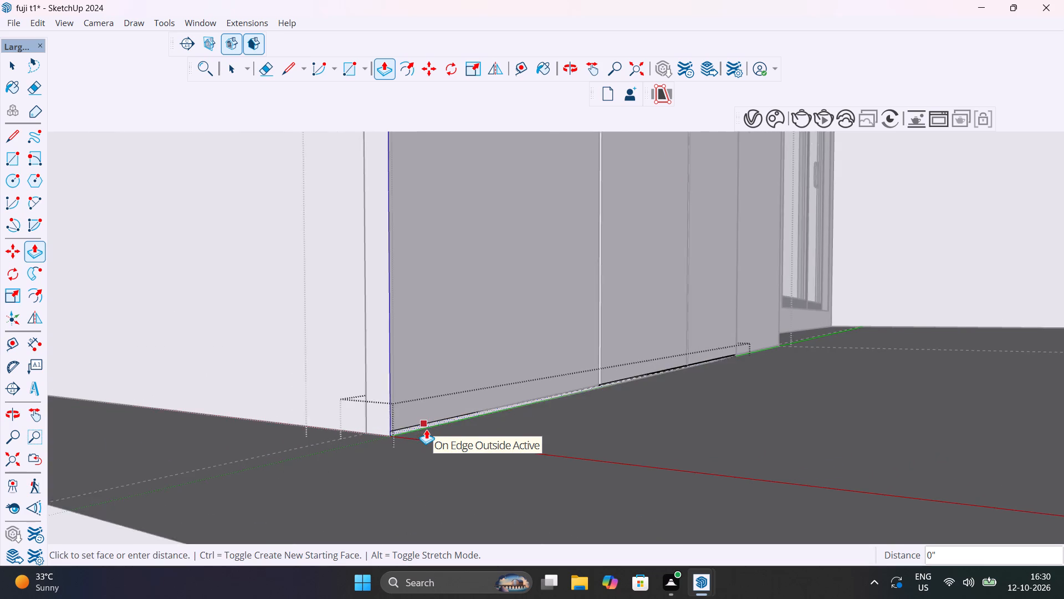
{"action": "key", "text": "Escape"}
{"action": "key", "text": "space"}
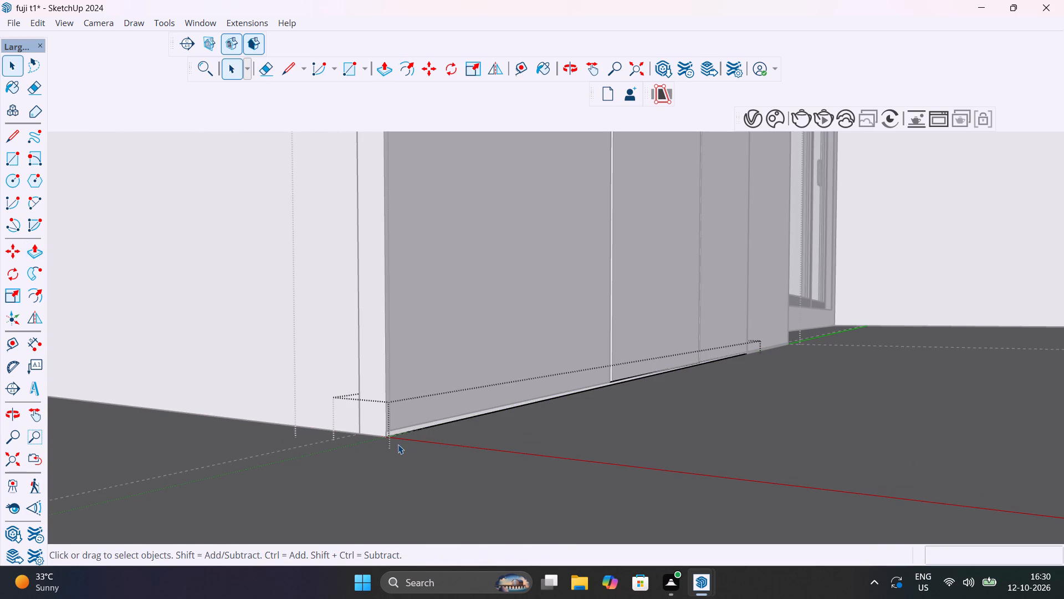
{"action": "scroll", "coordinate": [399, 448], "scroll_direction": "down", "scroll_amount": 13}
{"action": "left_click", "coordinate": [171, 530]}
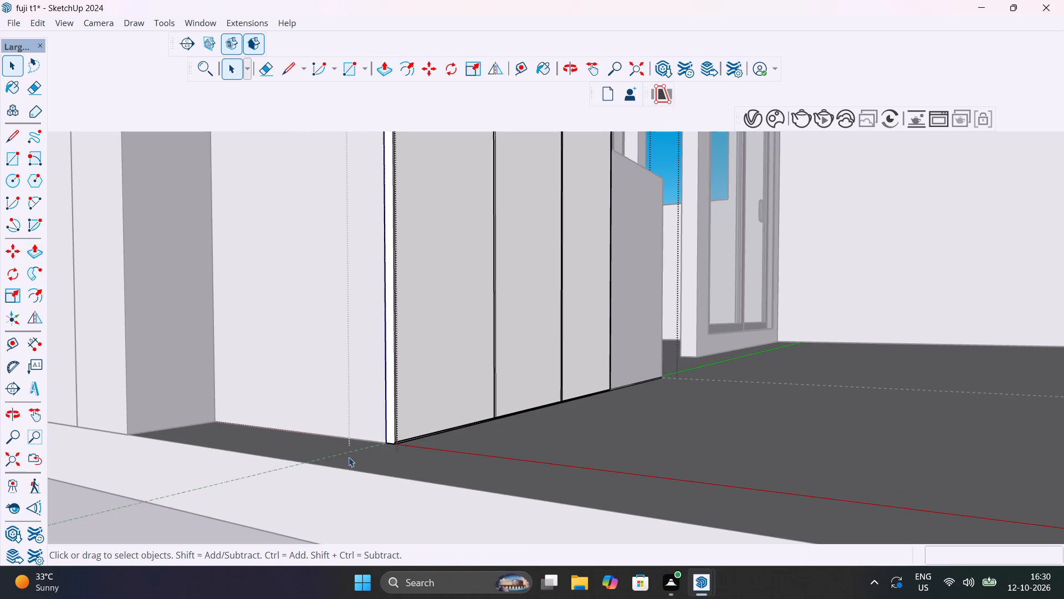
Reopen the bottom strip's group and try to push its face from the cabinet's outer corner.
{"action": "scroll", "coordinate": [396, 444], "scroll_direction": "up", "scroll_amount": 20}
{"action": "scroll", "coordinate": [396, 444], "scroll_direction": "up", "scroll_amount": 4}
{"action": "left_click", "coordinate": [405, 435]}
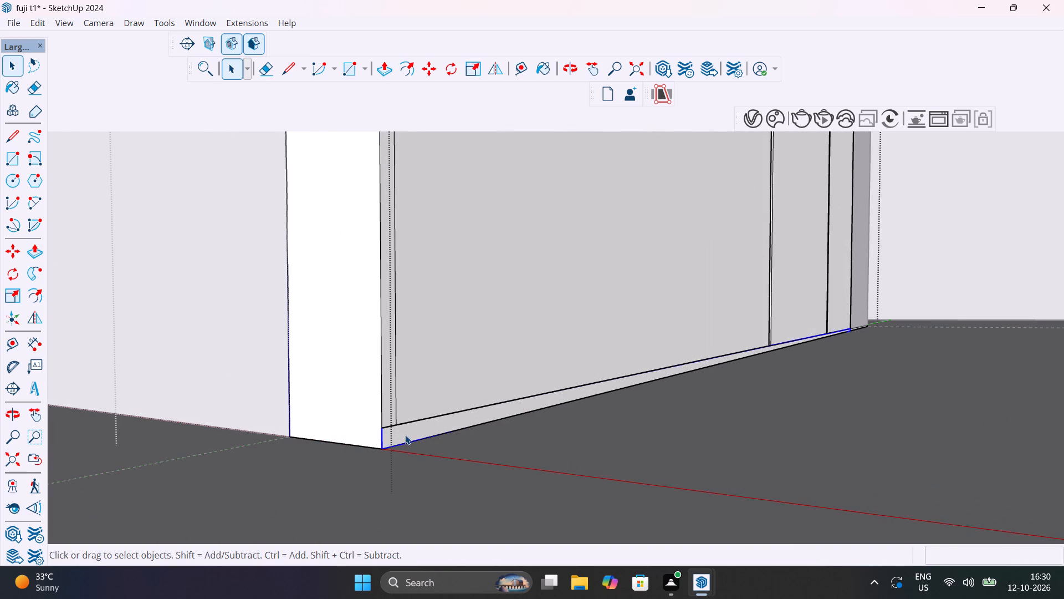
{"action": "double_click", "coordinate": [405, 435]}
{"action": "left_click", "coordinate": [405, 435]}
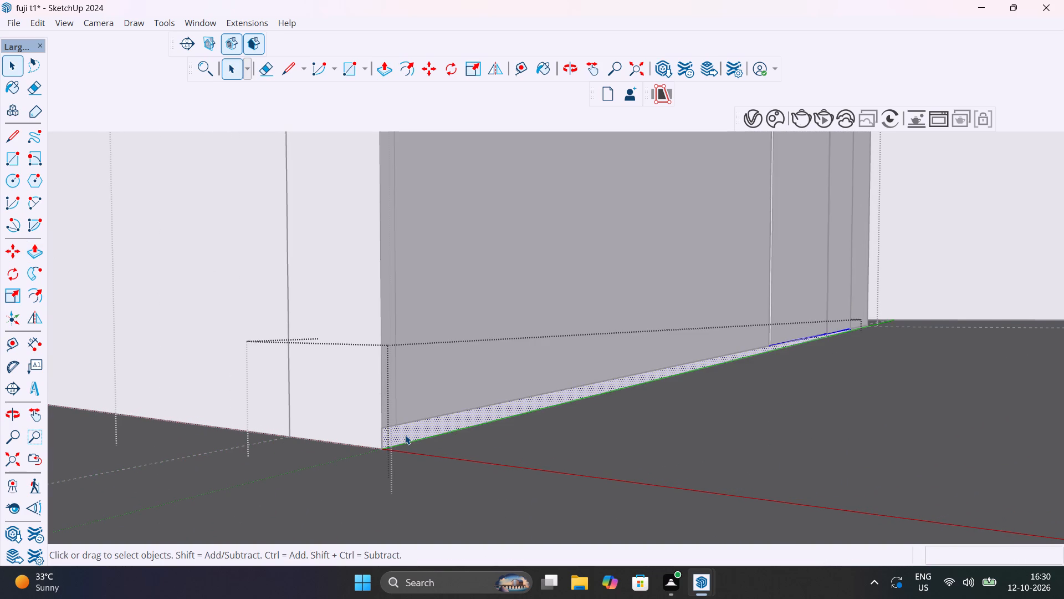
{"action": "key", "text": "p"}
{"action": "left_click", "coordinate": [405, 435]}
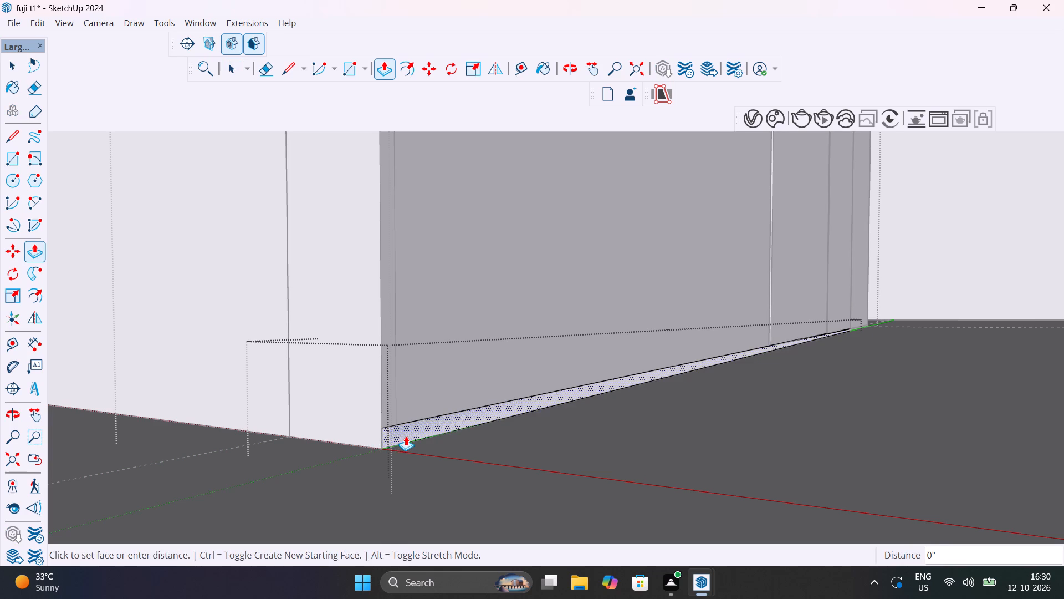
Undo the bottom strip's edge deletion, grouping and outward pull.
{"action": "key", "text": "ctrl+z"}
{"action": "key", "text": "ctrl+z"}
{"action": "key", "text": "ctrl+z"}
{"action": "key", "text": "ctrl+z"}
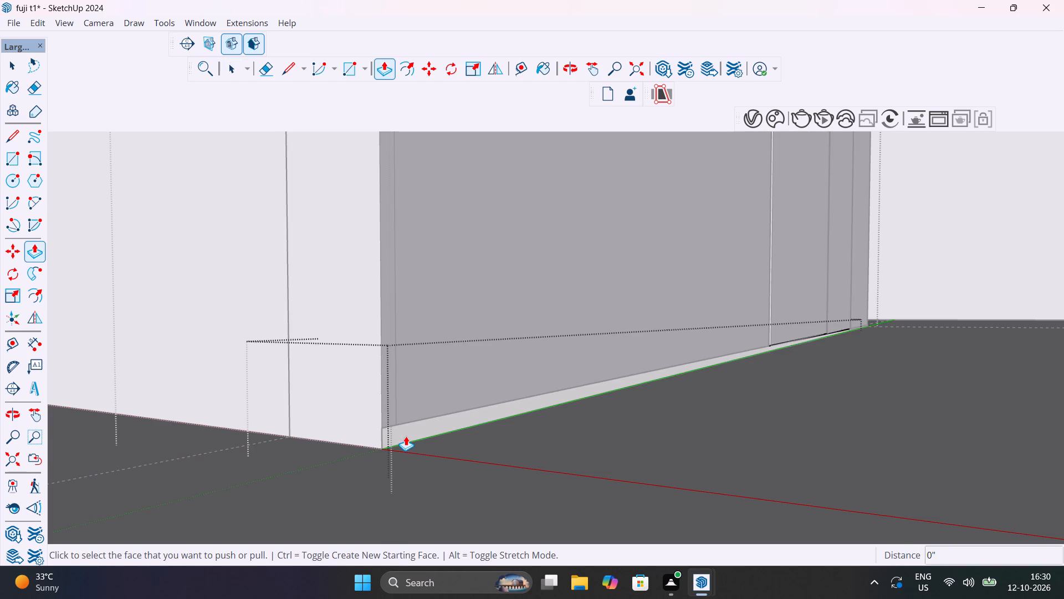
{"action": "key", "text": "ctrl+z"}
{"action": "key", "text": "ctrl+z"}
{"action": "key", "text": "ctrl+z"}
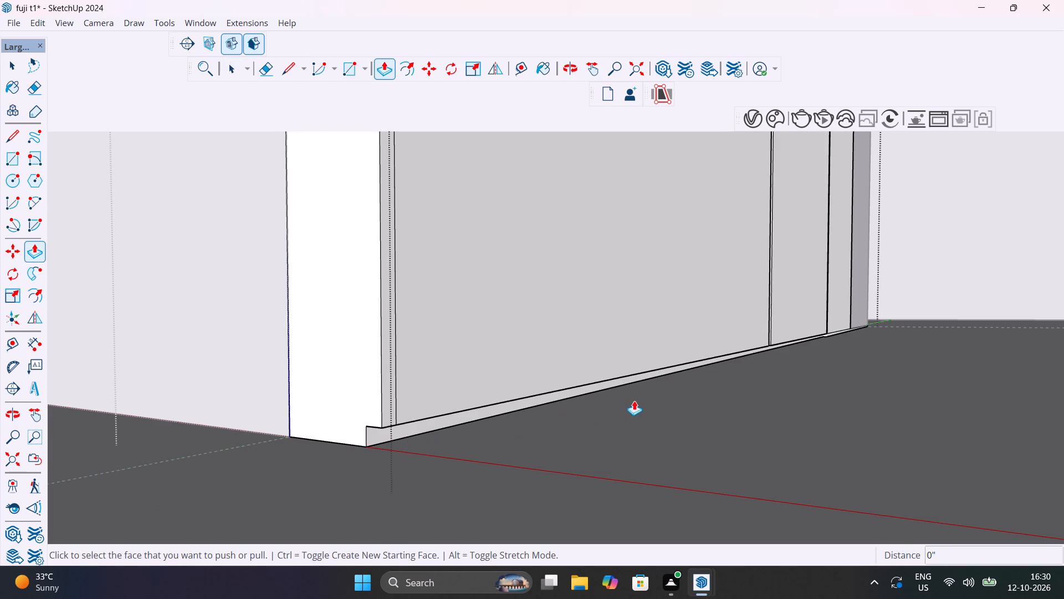
Push the protruding bottom strip between the groove and the low block back about 3/16", flush with the recessed strip.
{"action": "key", "text": "space"}
{"action": "scroll", "coordinate": [694, 375], "scroll_direction": "up", "scroll_amount": 5}
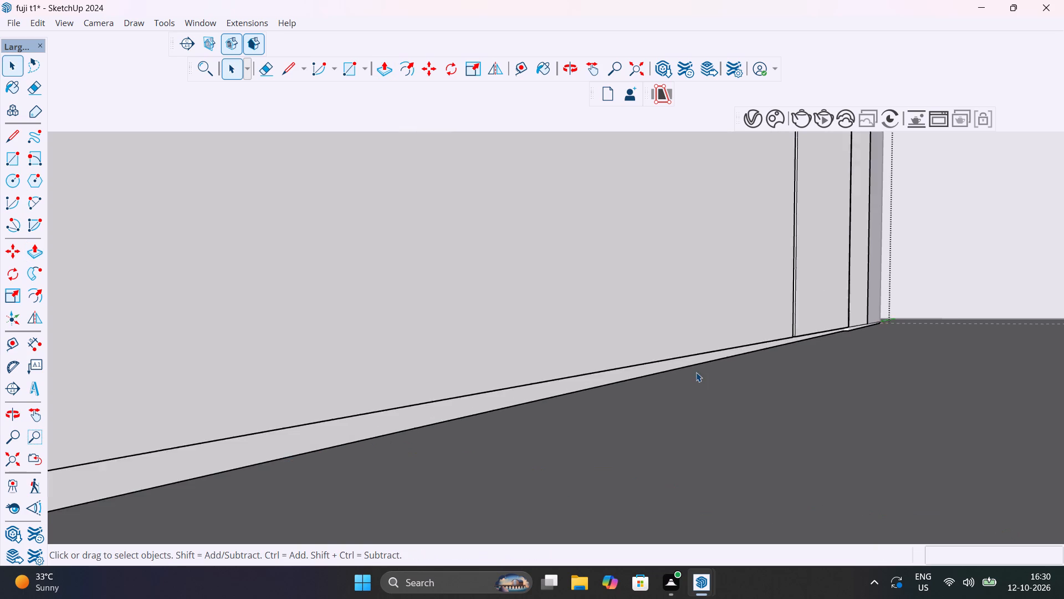
{"action": "scroll", "coordinate": [696, 372], "scroll_direction": "up", "scroll_amount": 3}
{"action": "middle_click_drag", "start_coordinate": [740, 366], "coordinate": [717, 372]}
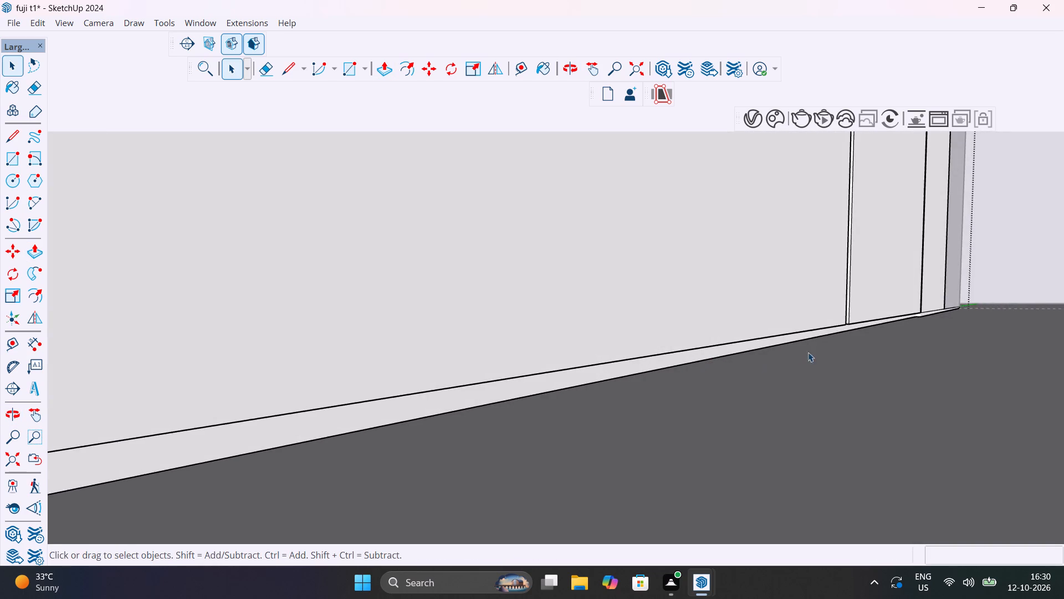
{"action": "scroll", "coordinate": [813, 351], "scroll_direction": "down", "scroll_amount": 5}
{"action": "middle_click_drag", "start_coordinate": [856, 350], "coordinate": [616, 337], "text": "shift"}
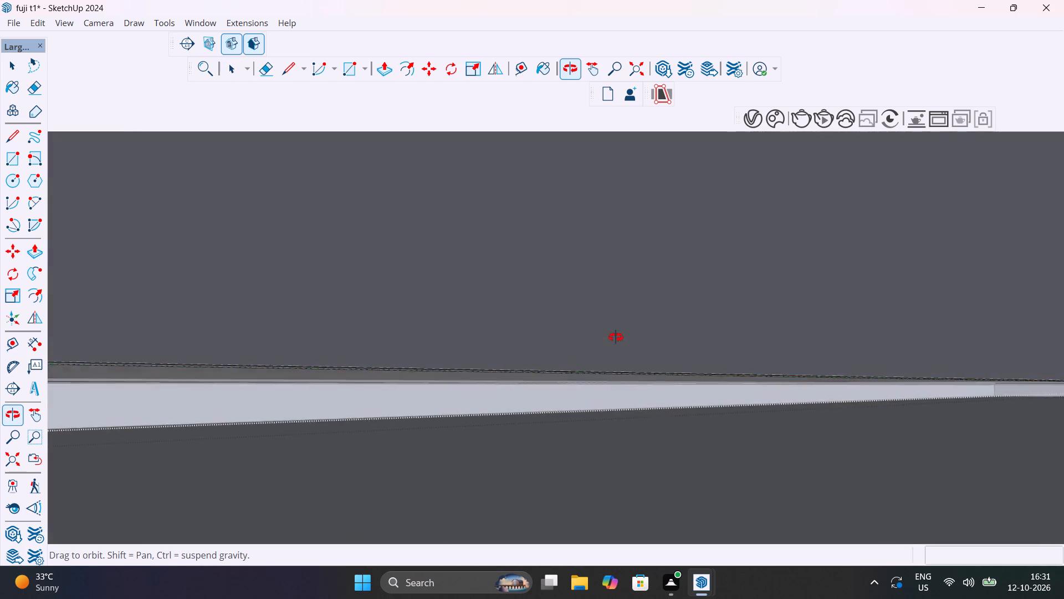
{"action": "middle_click_drag", "start_coordinate": [616, 337], "coordinate": [658, 371], "text": "shift"}
{"action": "middle_click_drag", "start_coordinate": [904, 313], "coordinate": [679, 356], "text": "shift"}
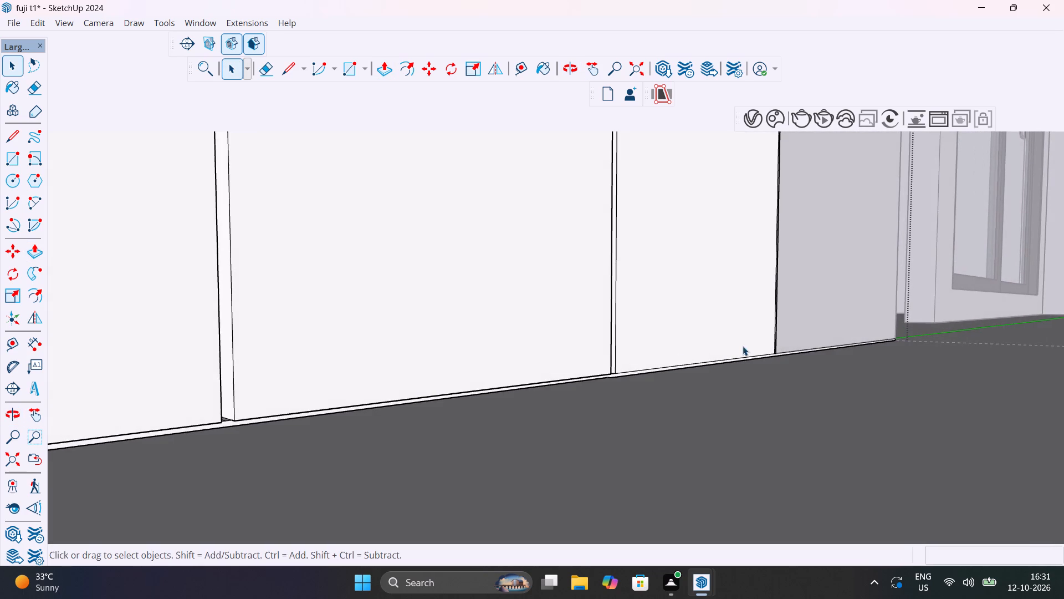
{"action": "scroll", "coordinate": [621, 373], "scroll_direction": "up", "scroll_amount": 12}
{"action": "middle_click_drag", "start_coordinate": [620, 383], "coordinate": [633, 372]}
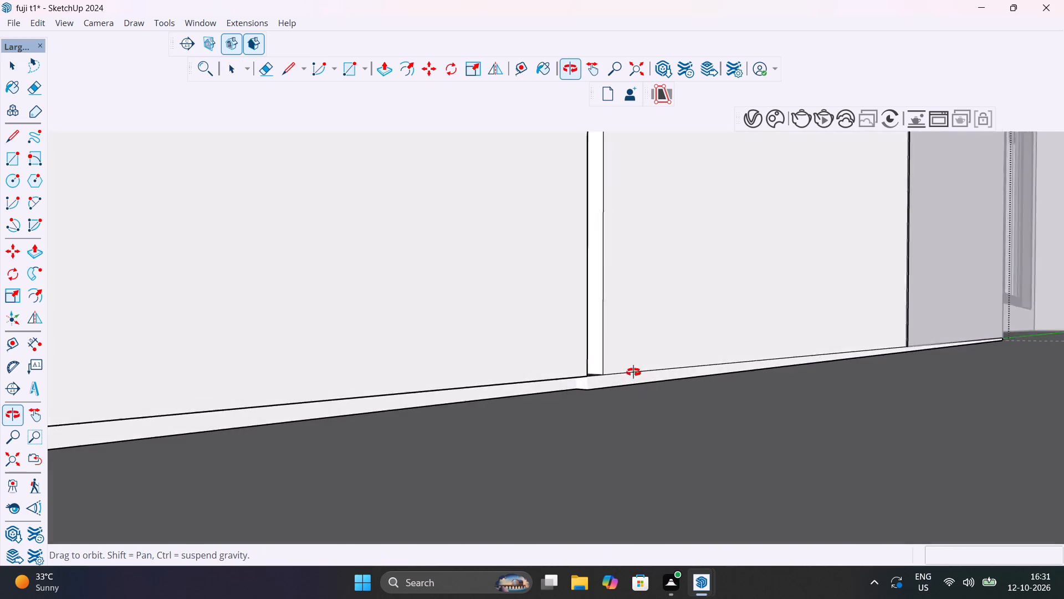
{"action": "middle_click_drag", "start_coordinate": [633, 372], "coordinate": [621, 378]}
{"action": "left_click", "coordinate": [616, 378]}
{"action": "scroll", "coordinate": [616, 378], "scroll_direction": "up", "scroll_amount": 2}
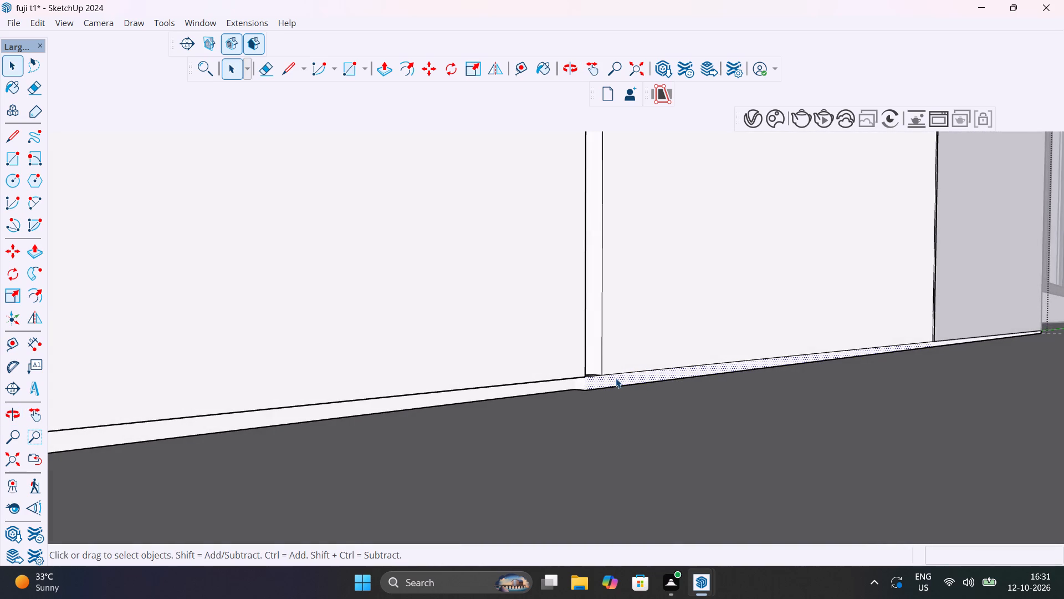
{"action": "scroll", "coordinate": [616, 378], "scroll_direction": "up", "scroll_amount": 3}
{"action": "key", "text": "p"}
{"action": "left_click", "coordinate": [616, 378]}
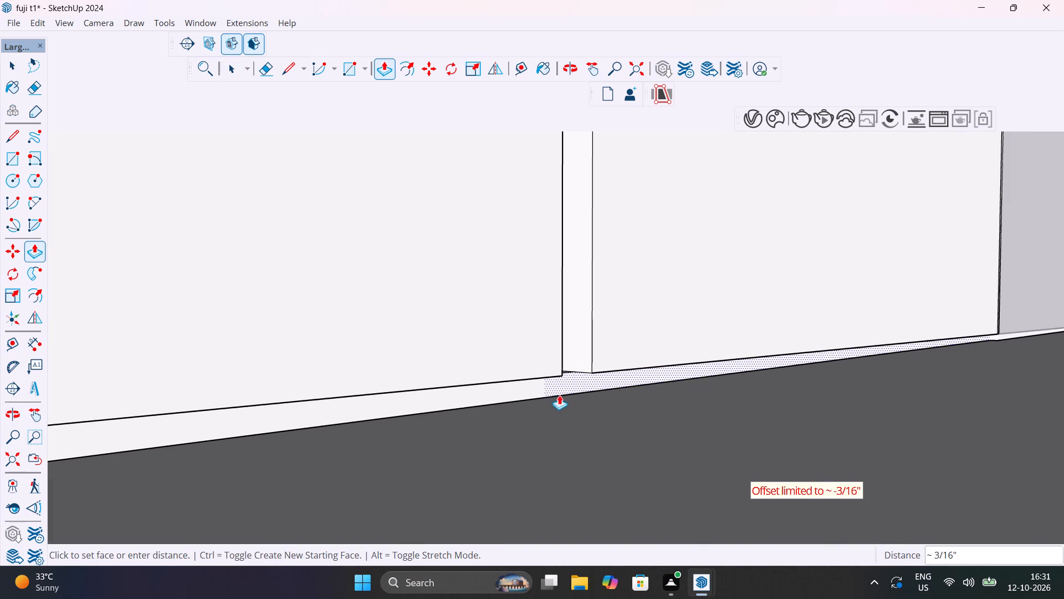
{"action": "left_click", "coordinate": [541, 392]}
Examine the floor-level joint between the cabinet's front panel and the low block, and close the panel group.
{"action": "scroll", "coordinate": [648, 385], "scroll_direction": "down", "scroll_amount": 3}
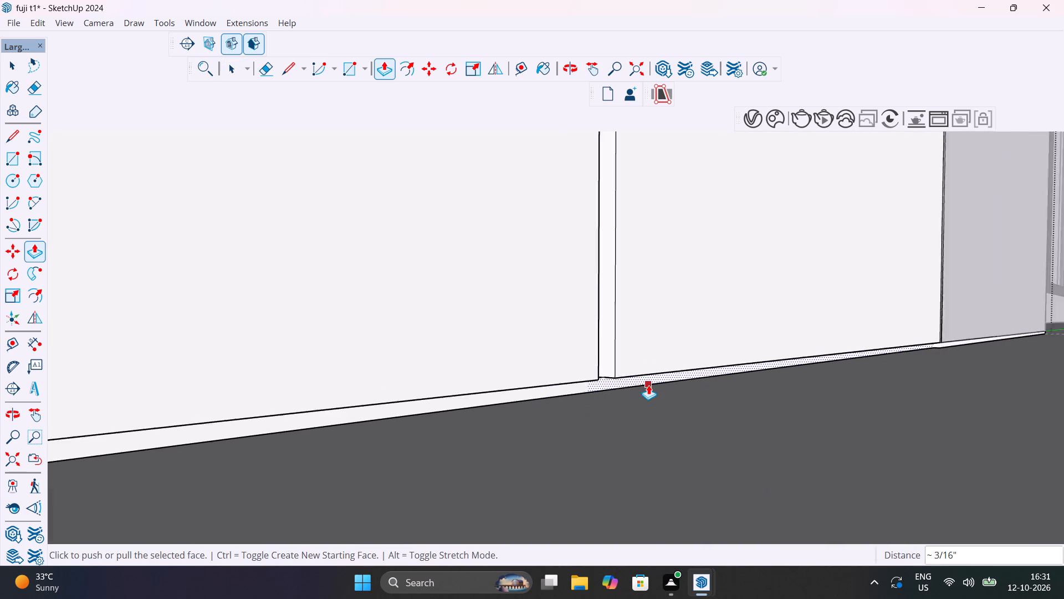
{"action": "scroll", "coordinate": [648, 385], "scroll_direction": "down", "scroll_amount": 11}
{"action": "middle_click_drag", "start_coordinate": [713, 386], "coordinate": [284, 475]}
{"action": "scroll", "coordinate": [284, 475], "scroll_direction": "down", "scroll_amount": 1}
{"action": "scroll", "coordinate": [622, 408], "scroll_direction": "up", "scroll_amount": 18}
{"action": "key", "text": "space"}
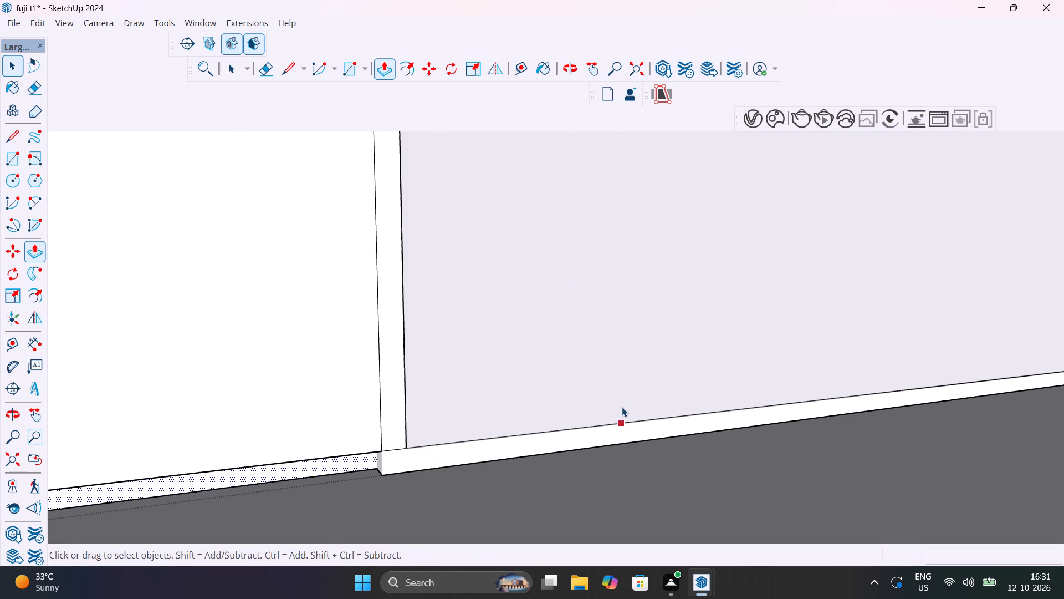
{"action": "left_click", "coordinate": [481, 440]}
{"action": "scroll", "coordinate": [481, 440], "scroll_direction": "down", "scroll_amount": 13}
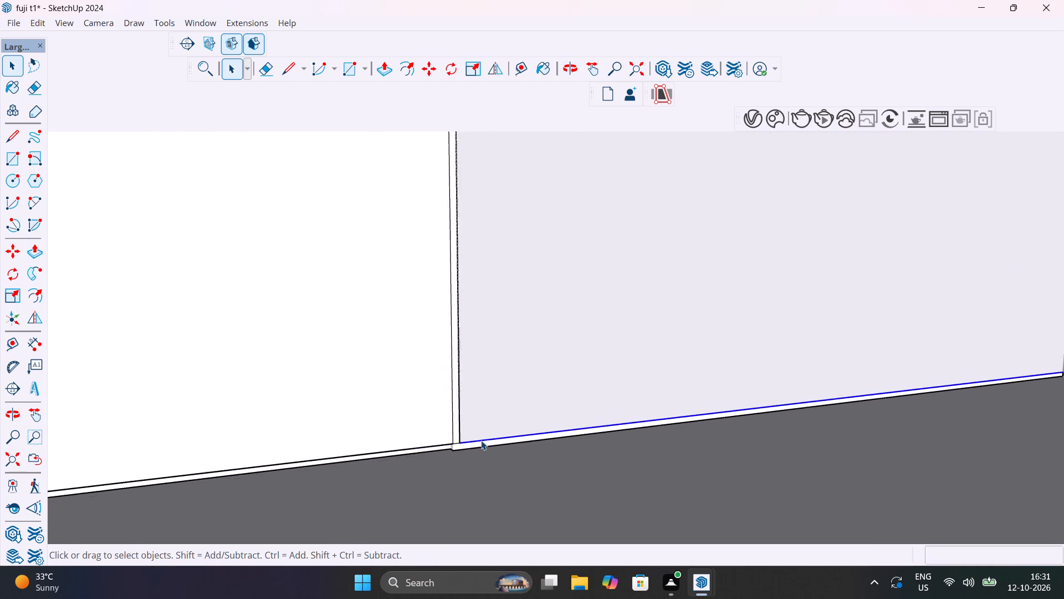
{"action": "scroll", "coordinate": [481, 440], "scroll_direction": "down", "scroll_amount": 10}
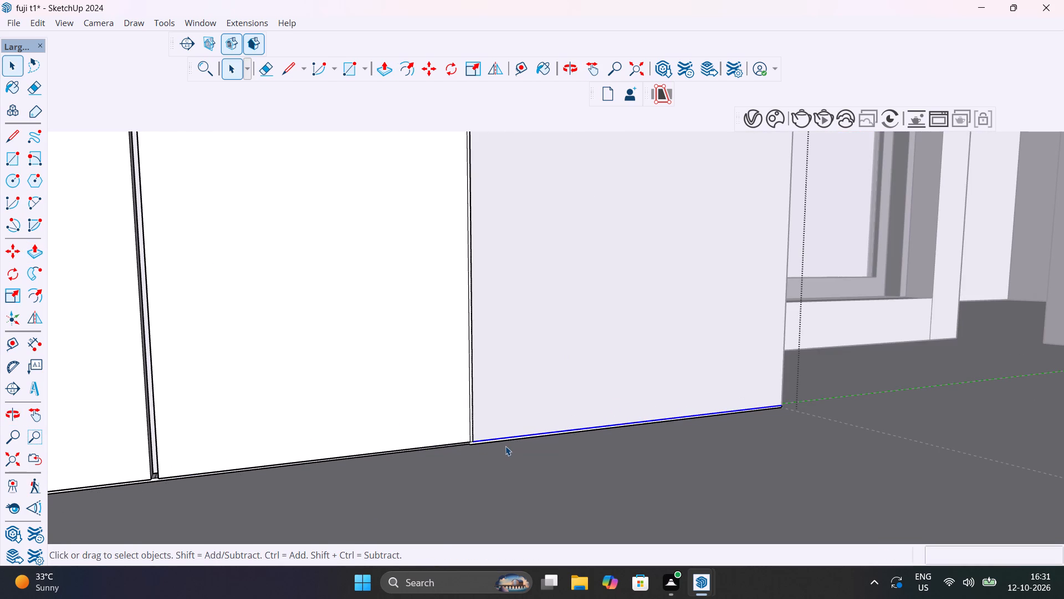
{"action": "scroll", "coordinate": [451, 443], "scroll_direction": "up", "scroll_amount": 19}
{"action": "scroll", "coordinate": [605, 456], "scroll_direction": "up", "scroll_amount": 4}
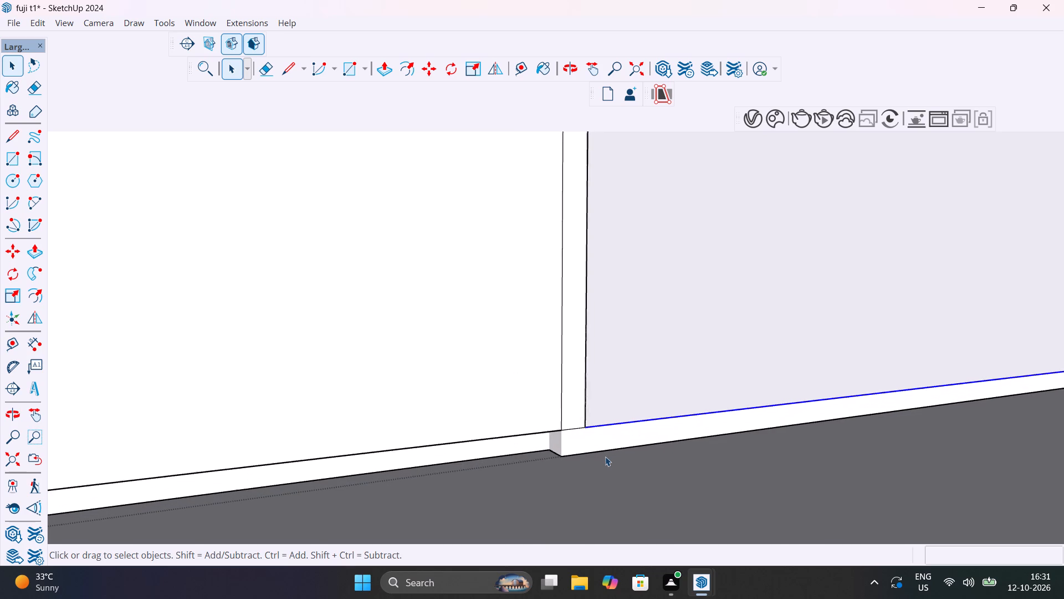
{"action": "scroll", "coordinate": [605, 456], "scroll_direction": "up", "scroll_amount": 7}
{"action": "middle_click_drag", "start_coordinate": [610, 461], "coordinate": [442, 494]}
{"action": "scroll", "coordinate": [450, 490], "scroll_direction": "down", "scroll_amount": 8}
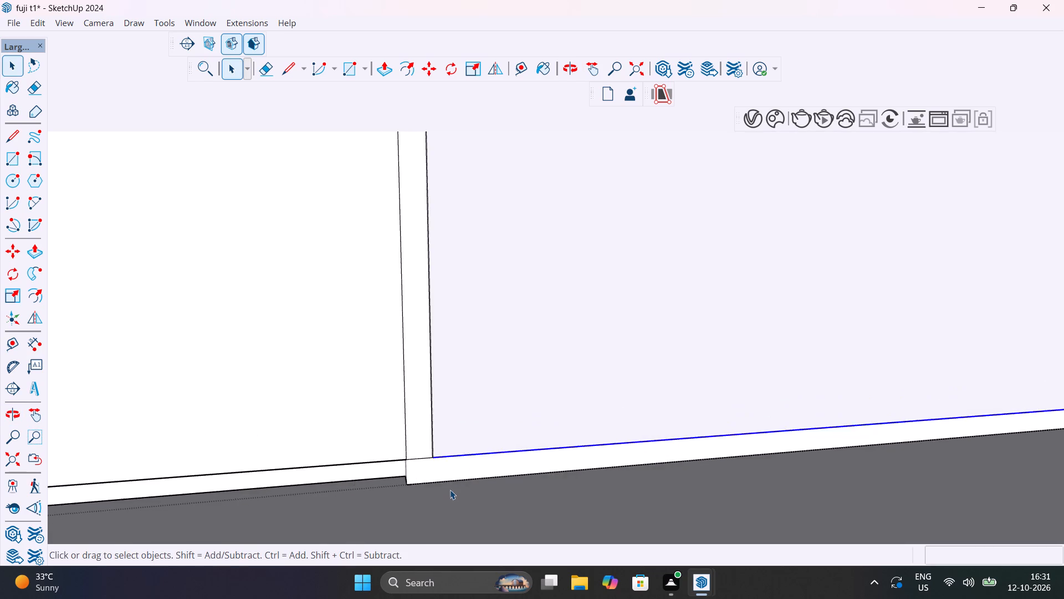
{"action": "scroll", "coordinate": [450, 490], "scroll_direction": "down", "scroll_amount": 20}
{"action": "scroll", "coordinate": [450, 490], "scroll_direction": "down", "scroll_amount": 14}
{"action": "left_click", "coordinate": [763, 494]}
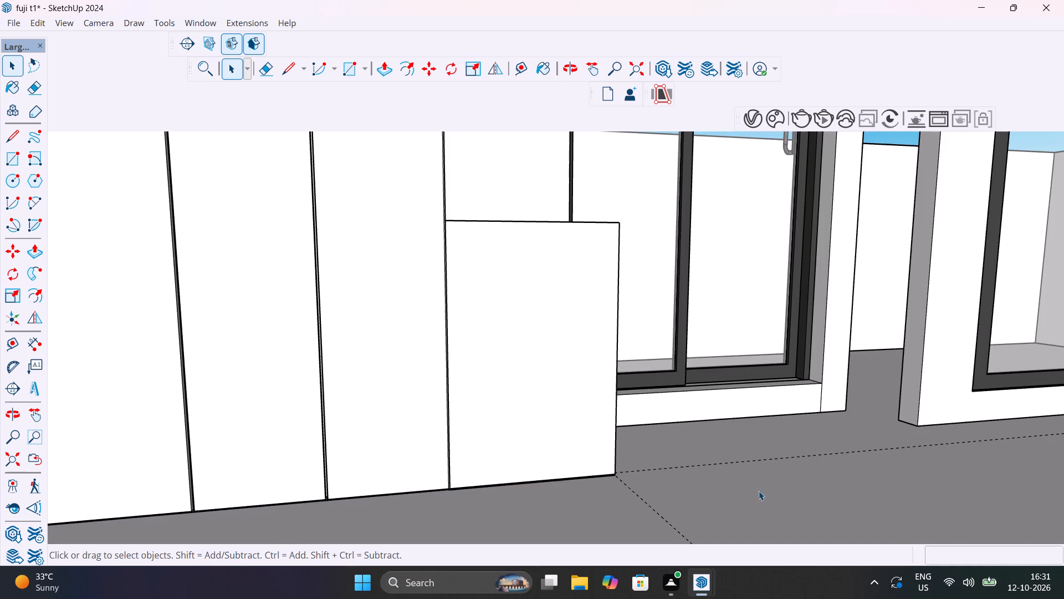
Open the low block's front panel group and copy the front face's top edge 3' down to its bottom corner.
{"action": "middle_click_drag", "start_coordinate": [707, 458], "coordinate": [565, 598]}
{"action": "double_click", "coordinate": [514, 449]}
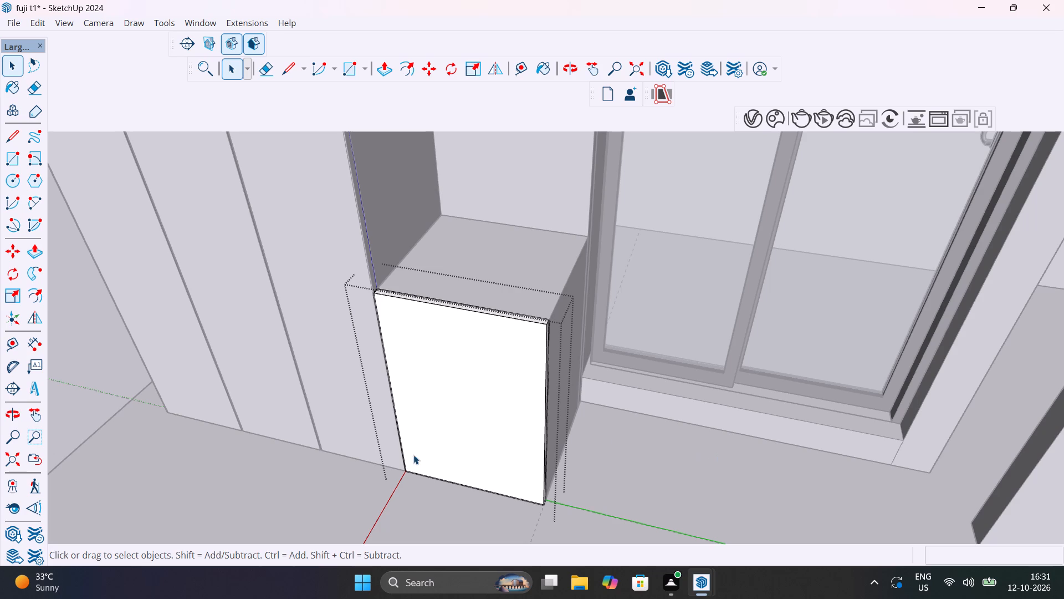
{"action": "left_click", "coordinate": [532, 323]}
{"action": "key", "text": "m"}
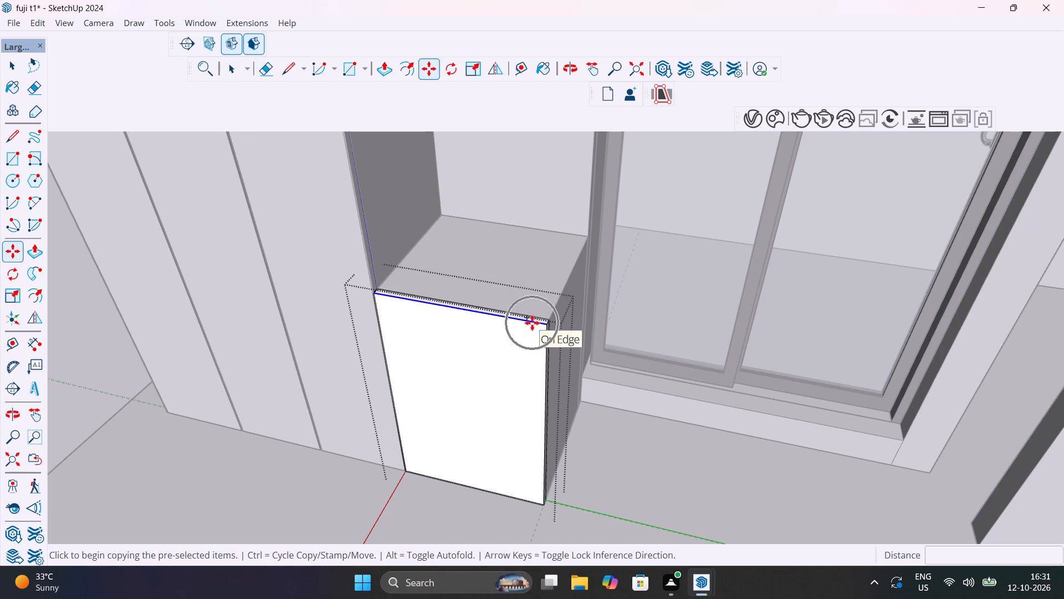
{"action": "left_click", "coordinate": [544, 326]}
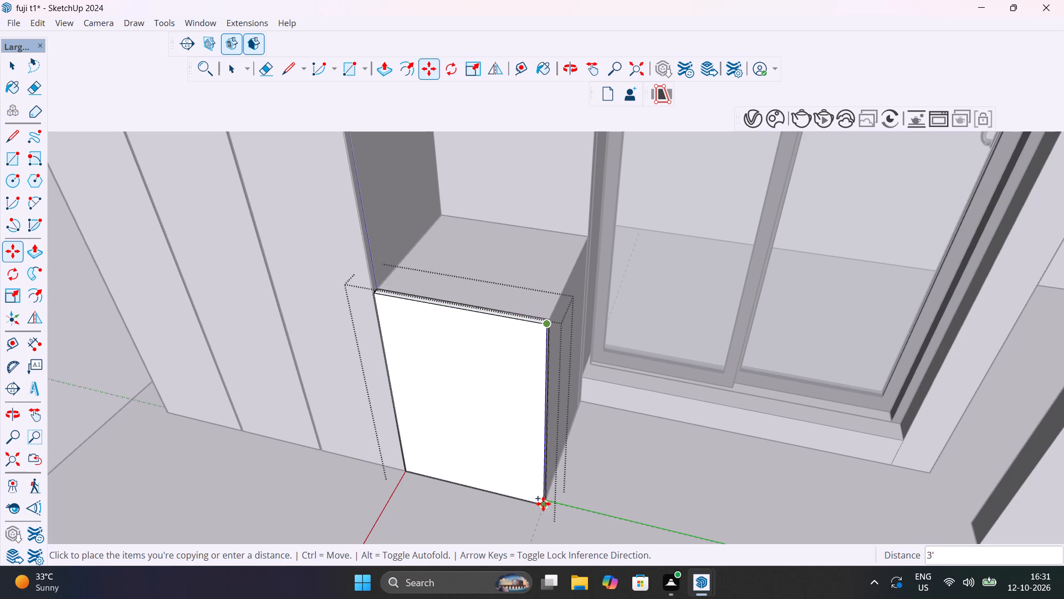
{"action": "scroll", "coordinate": [542, 505], "scroll_direction": "up", "scroll_amount": 6}
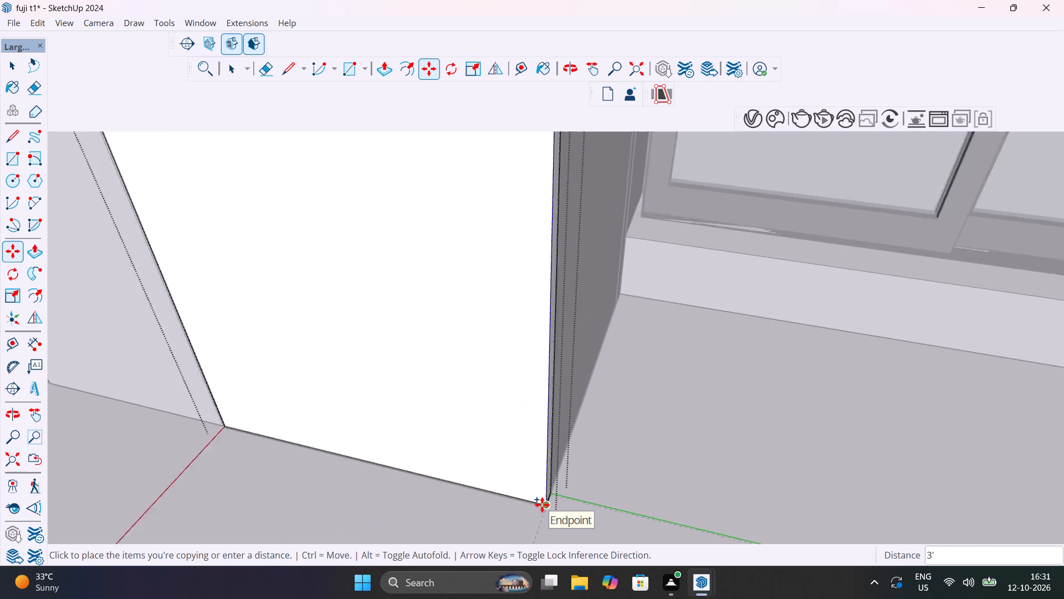
{"action": "scroll", "coordinate": [542, 505], "scroll_direction": "up", "scroll_amount": 11}
{"action": "middle_click_drag", "start_coordinate": [531, 504], "coordinate": [561, 349]}
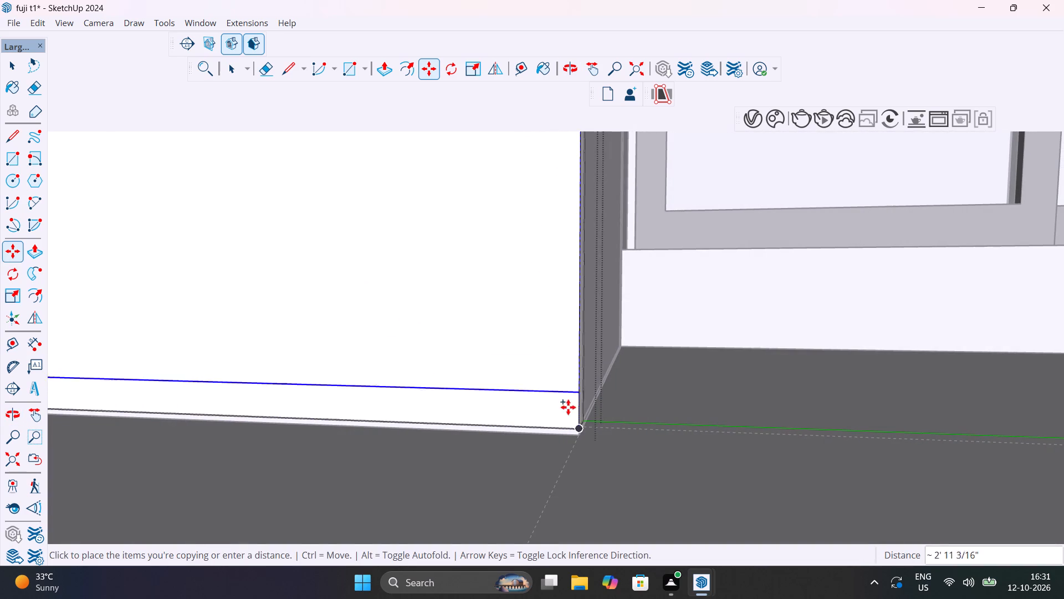
{"action": "scroll", "coordinate": [579, 425], "scroll_direction": "up", "scroll_amount": 20}
{"action": "scroll", "coordinate": [579, 425], "scroll_direction": "up", "scroll_amount": 5}
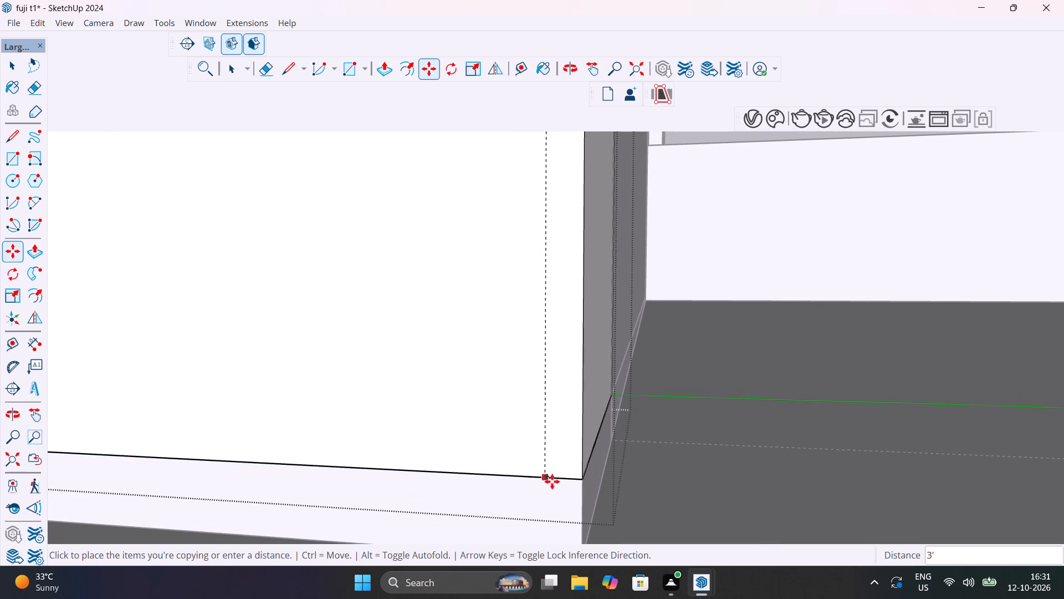
{"action": "left_click", "coordinate": [582, 479]}
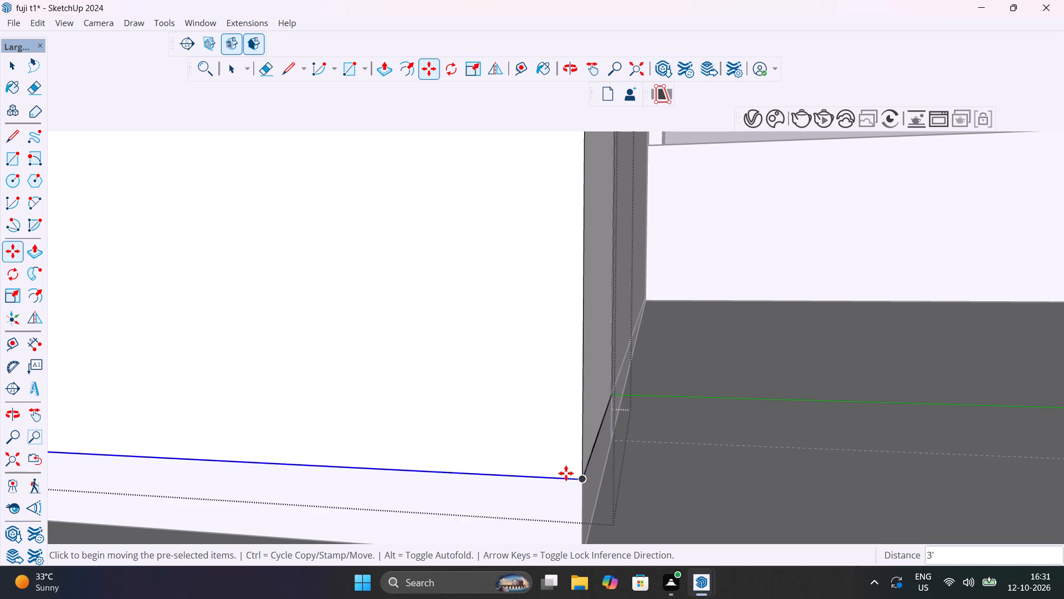
Divide the copied edge's span into equal horizontal rows on the panel front, trying 5 divisions and settling on 4.
{"action": "scroll", "coordinate": [566, 473], "scroll_direction": "down", "scroll_amount": 20}
{"action": "scroll", "coordinate": [566, 473], "scroll_direction": "down", "scroll_amount": 20}
{"action": "scroll", "coordinate": [566, 473], "scroll_direction": "down", "scroll_amount": 15}
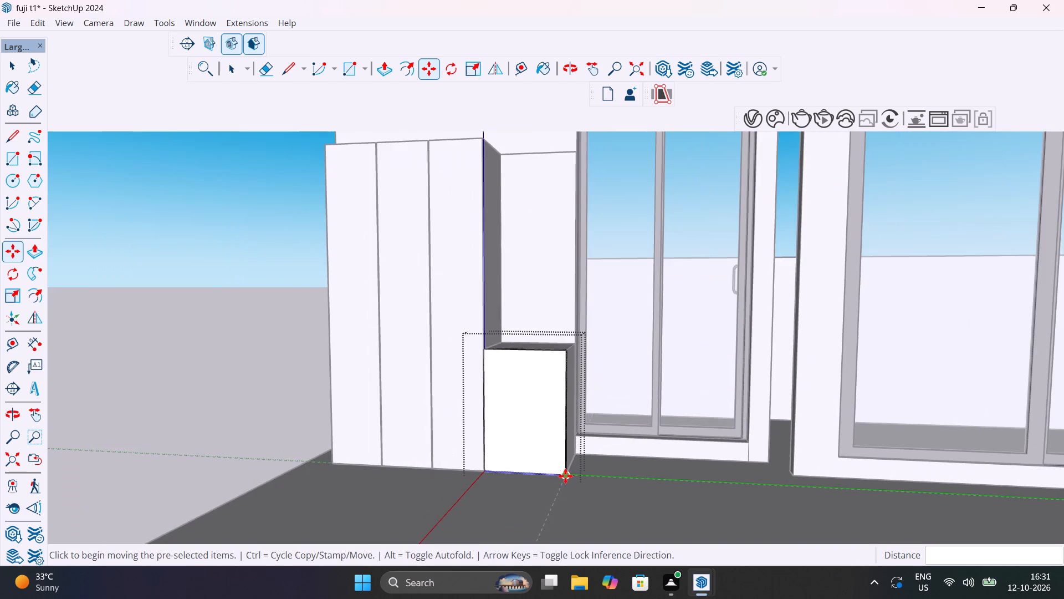
{"action": "middle_click_drag", "start_coordinate": [562, 443], "coordinate": [559, 477]}
{"action": "type", "text": "5/"}
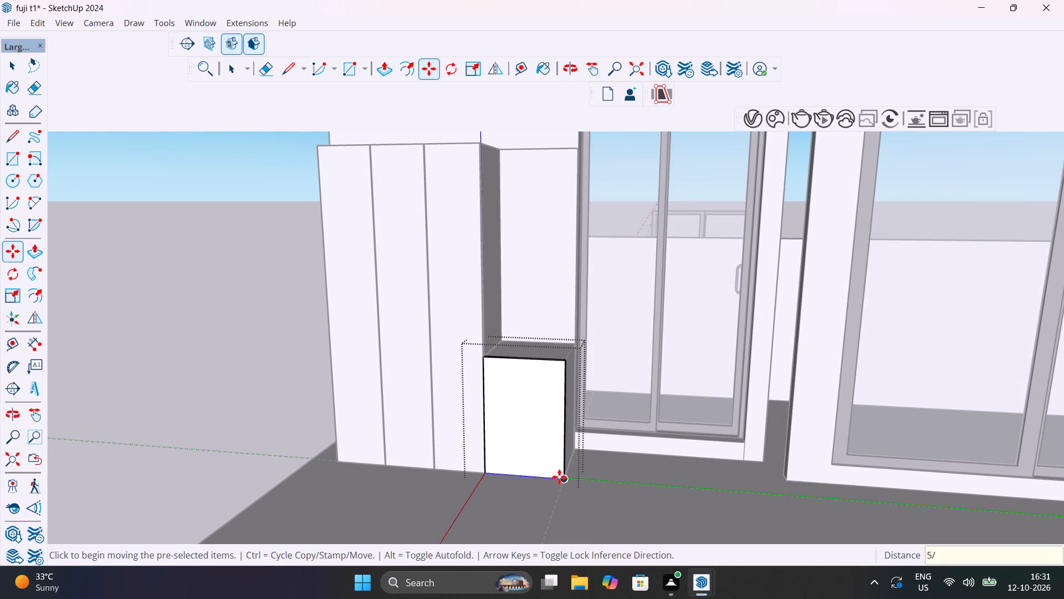
{"action": "key", "text": "Return"}
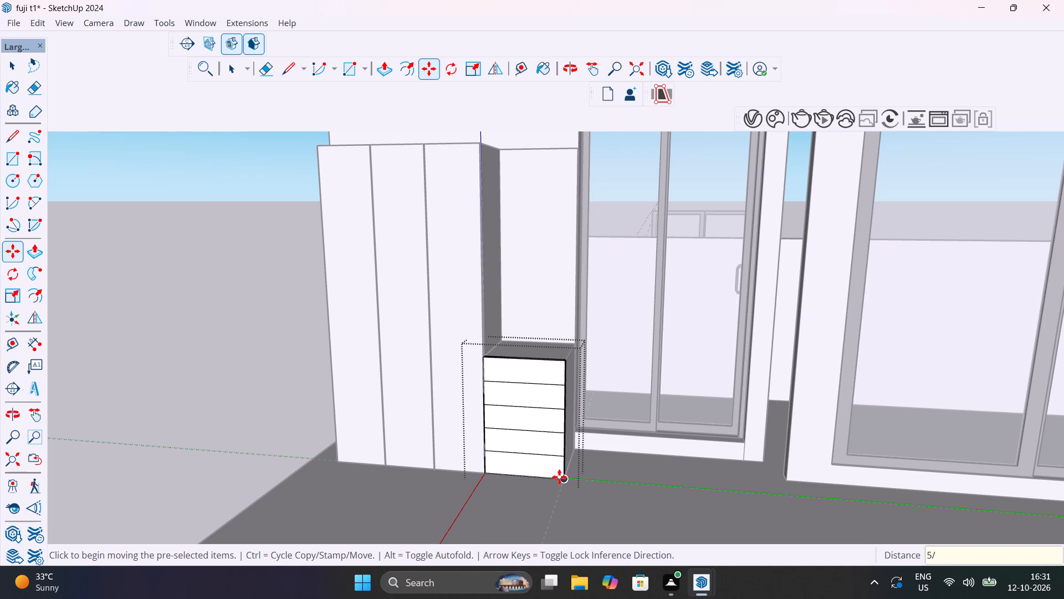
{"action": "type", "text": "4/"}
{"action": "key", "text": "Return"}
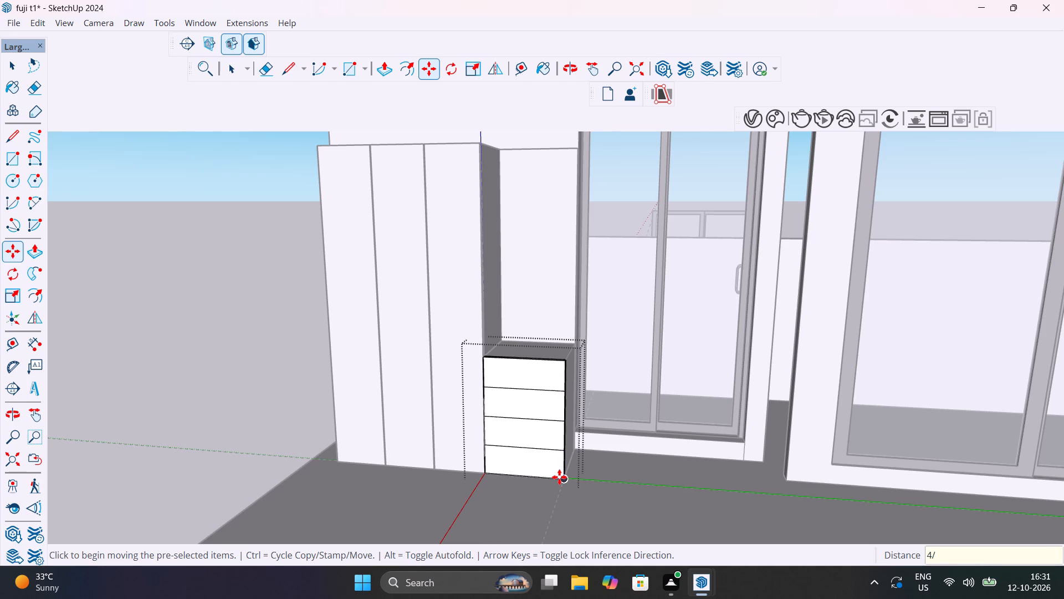
{"action": "key", "text": "space"}
Select the three horizontal dividing edges on the panel front and copy them 4 mm upward.
{"action": "scroll", "coordinate": [551, 403], "scroll_direction": "up", "scroll_amount": 5}
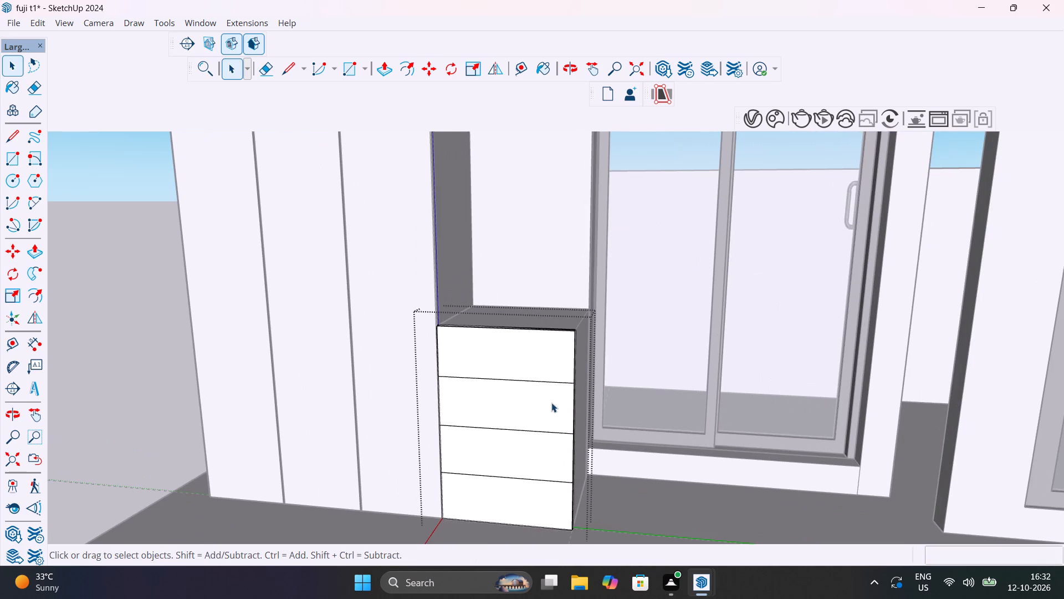
{"action": "left_click", "coordinate": [559, 384]}
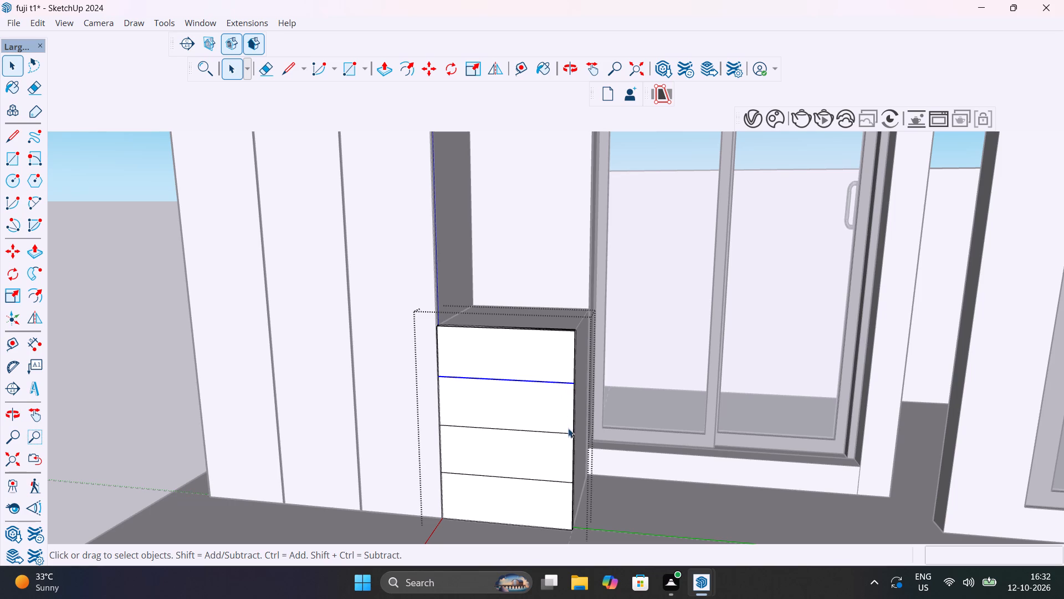
{"action": "left_click", "coordinate": [564, 432], "text": "shift"}
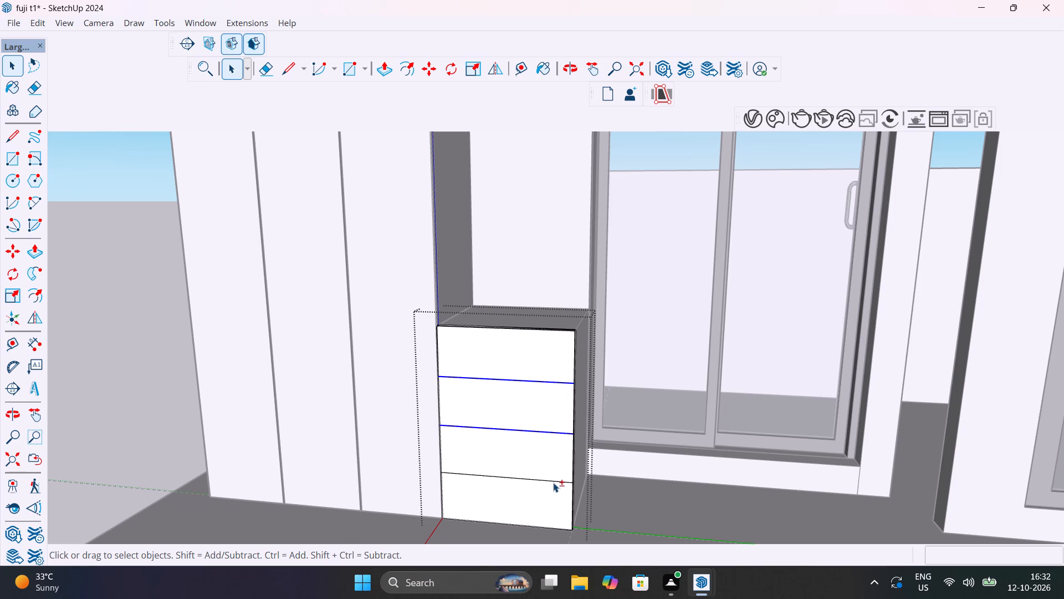
{"action": "left_click", "coordinate": [553, 483], "text": "shift"}
{"action": "key", "text": "m"}
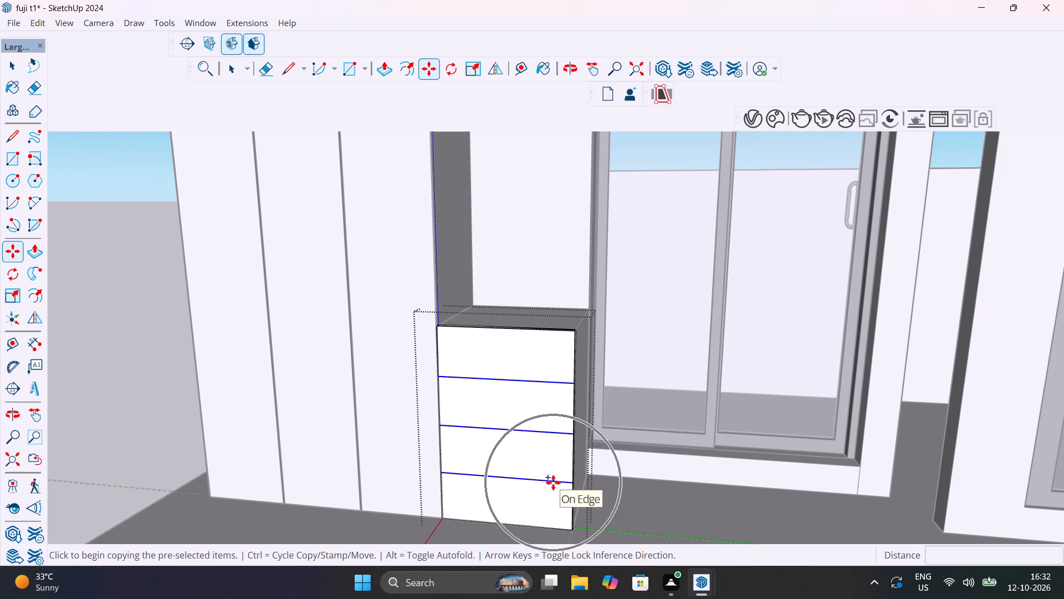
{"action": "left_click", "coordinate": [570, 380]}
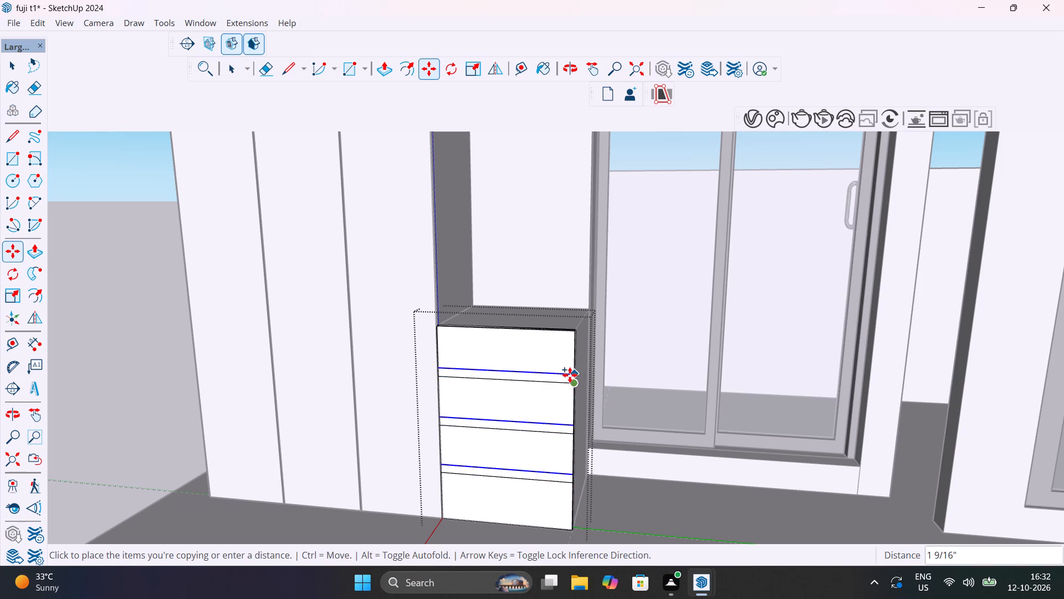
{"action": "scroll", "coordinate": [570, 375], "scroll_direction": "up", "scroll_amount": 6}
{"action": "type", "text": "4mm"}
{"action": "key", "text": "Return"}
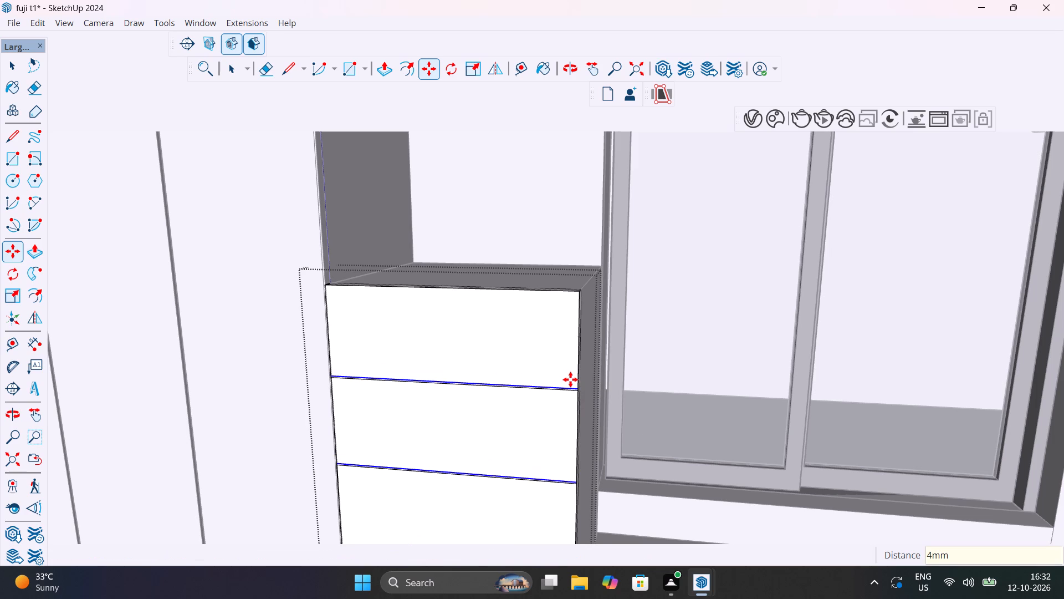
Copy the three raised edges 8 mm downward to form the lower sides of the groove strips.
{"action": "scroll", "coordinate": [576, 401], "scroll_direction": "up", "scroll_amount": 17}
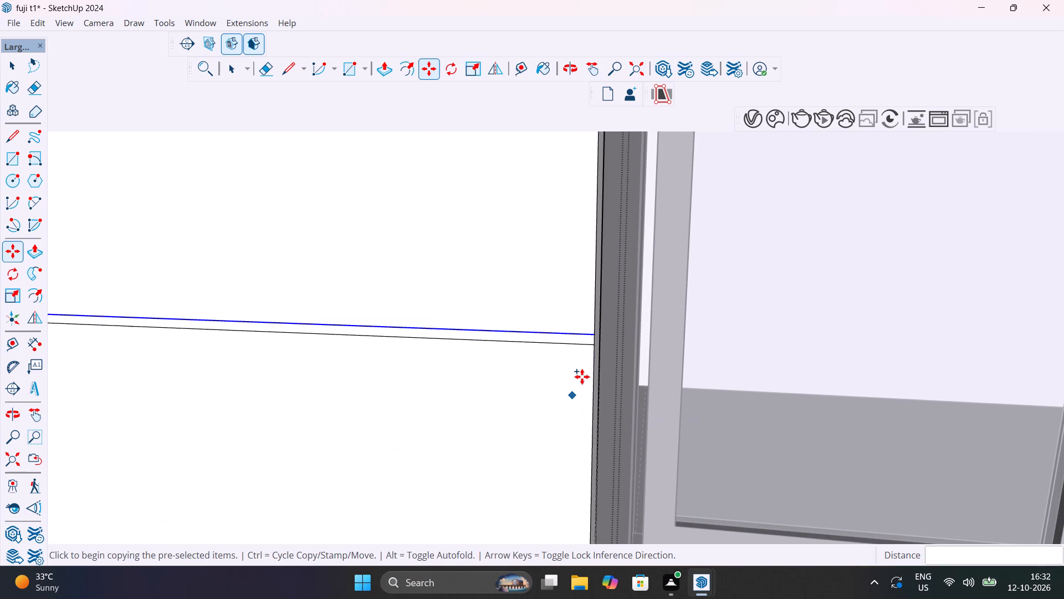
{"action": "left_click", "coordinate": [591, 337]}
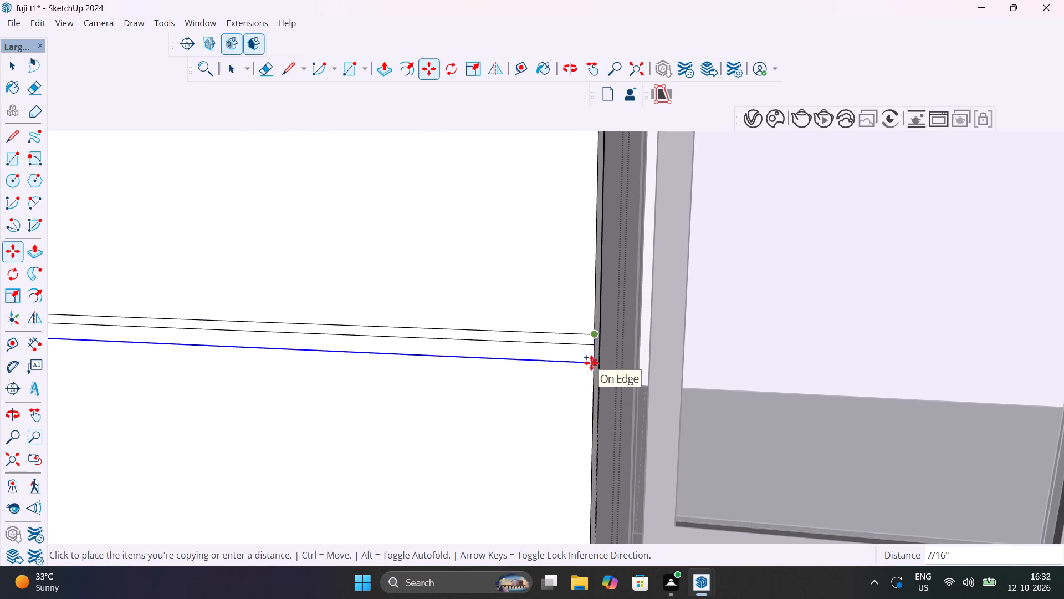
{"action": "type", "text": "8mm"}
{"action": "key", "text": "Return"}
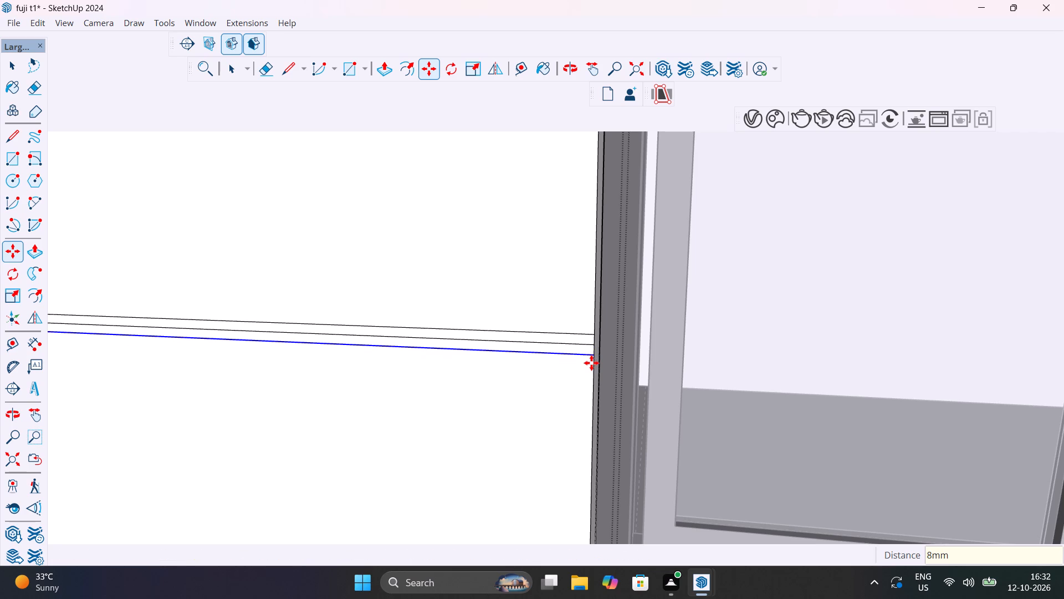
{"action": "key", "text": "space"}
Delete the original middle edge inside each of the three groove strips on the panel front.
{"action": "left_click", "coordinate": [581, 343]}
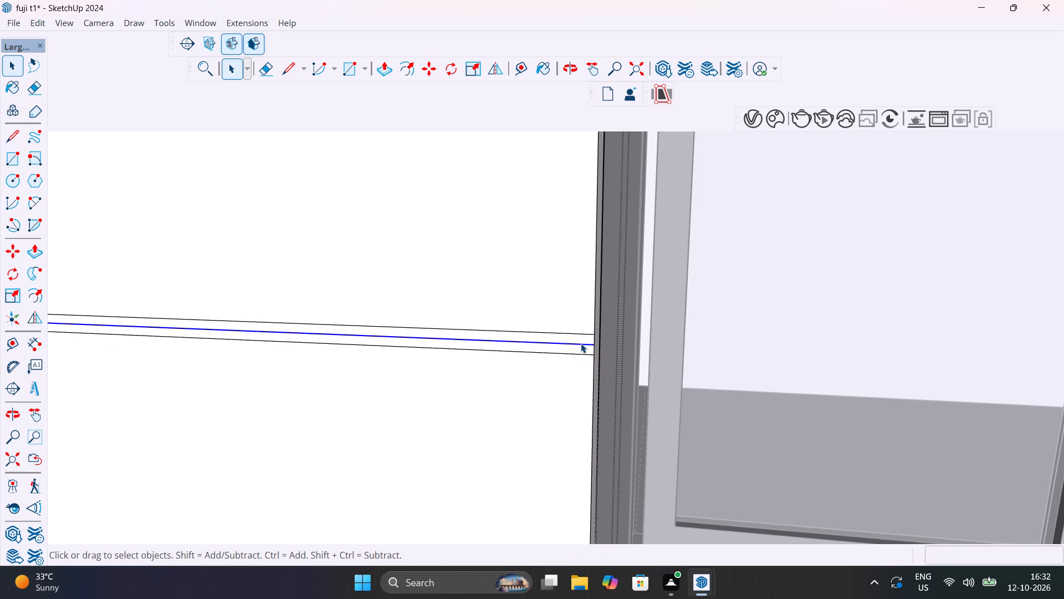
{"action": "key", "text": "Delete"}
{"action": "scroll", "coordinate": [580, 350], "scroll_direction": "down", "scroll_amount": 20}
{"action": "scroll", "coordinate": [580, 350], "scroll_direction": "down", "scroll_amount": 2}
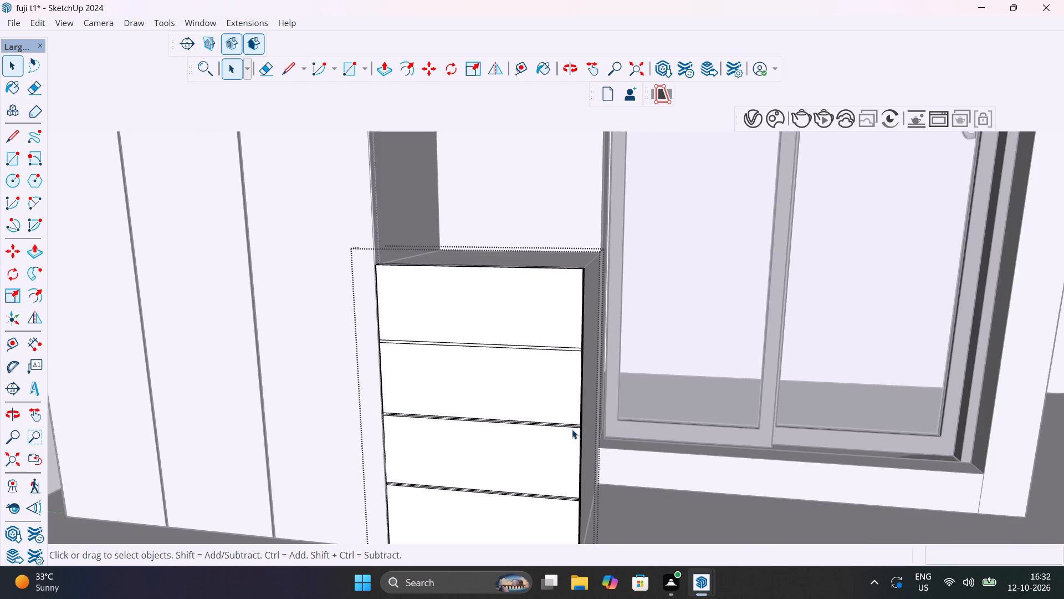
{"action": "scroll", "coordinate": [572, 427], "scroll_direction": "up", "scroll_amount": 19}
{"action": "left_click", "coordinate": [574, 417]}
{"action": "key", "text": "Delete"}
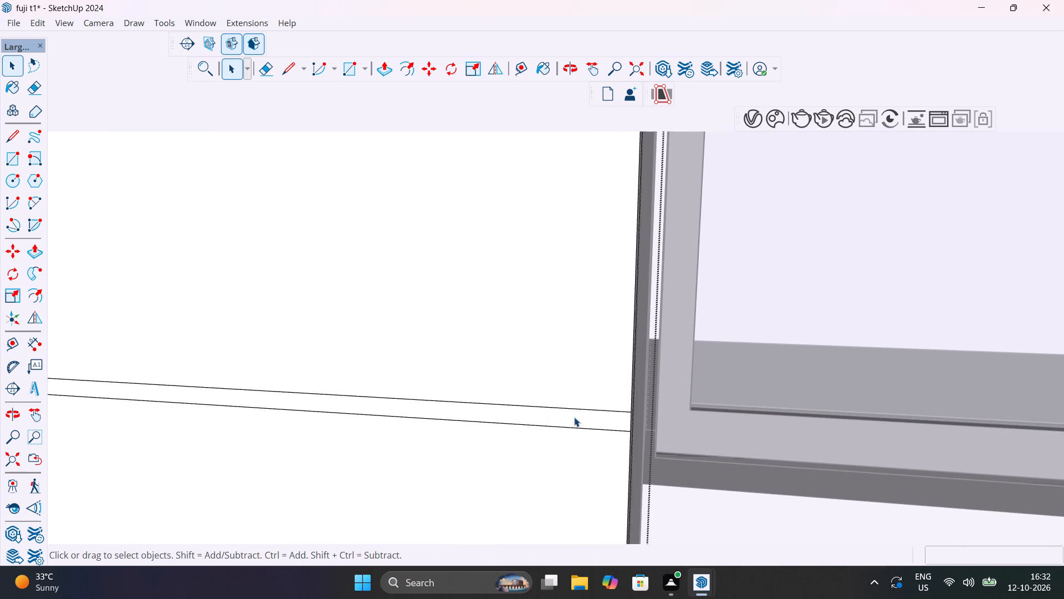
{"action": "scroll", "coordinate": [574, 417], "scroll_direction": "down", "scroll_amount": 20}
{"action": "scroll", "coordinate": [574, 417], "scroll_direction": "down", "scroll_amount": 2}
{"action": "scroll", "coordinate": [557, 497], "scroll_direction": "up", "scroll_amount": 13}
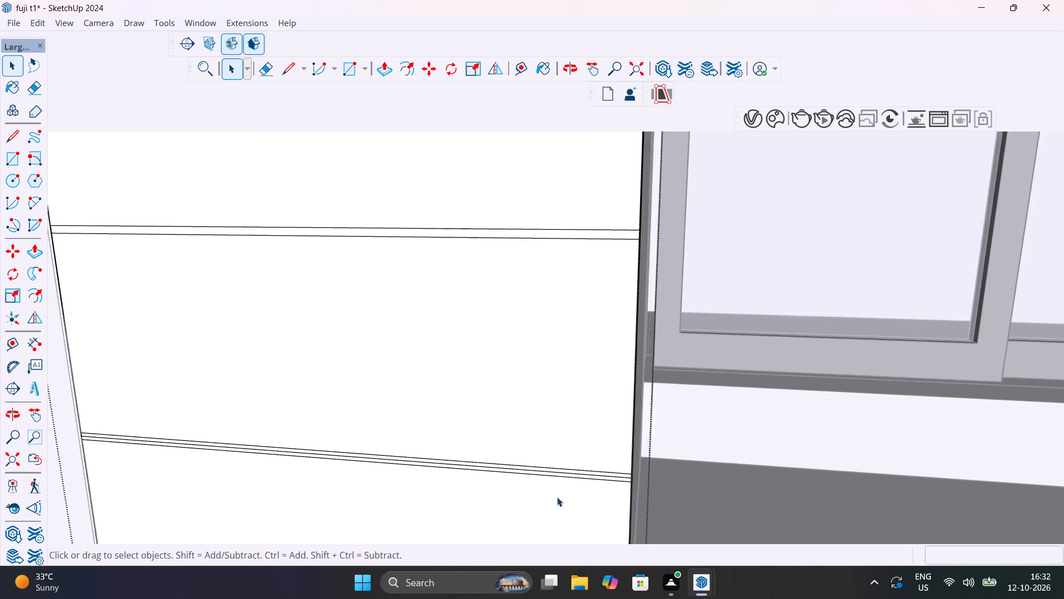
{"action": "scroll", "coordinate": [557, 497], "scroll_direction": "up", "scroll_amount": 4}
{"action": "left_click", "coordinate": [592, 453]}
{"action": "key", "text": "Delete"}
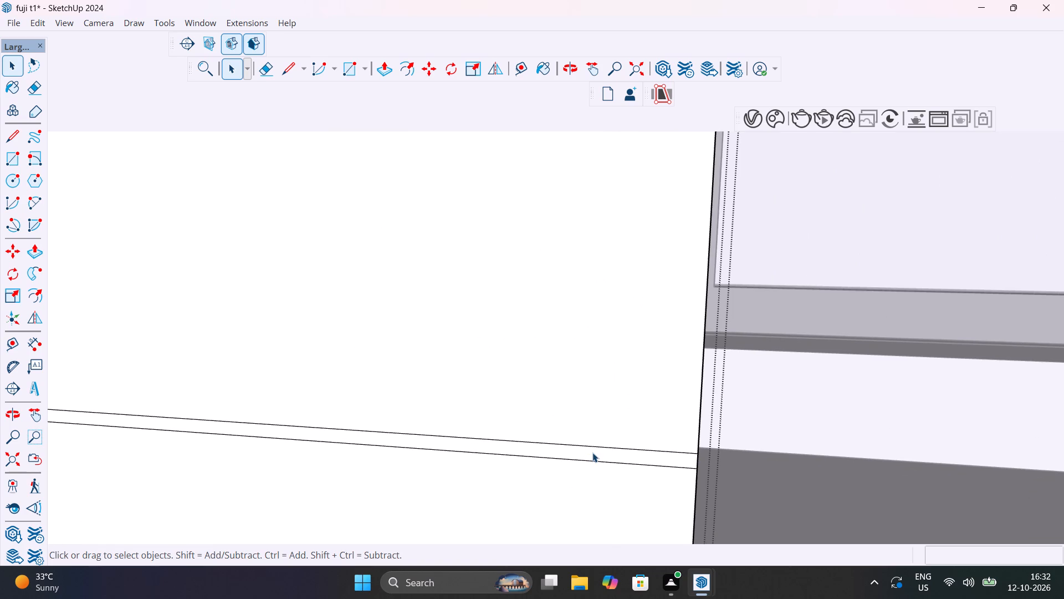
Push the three horizontal groove strips 1" into the low block's panel, through its full thickness.
{"action": "scroll", "coordinate": [592, 453], "scroll_direction": "down", "scroll_amount": 20}
{"action": "scroll", "coordinate": [592, 453], "scroll_direction": "down", "scroll_amount": 11}
{"action": "scroll", "coordinate": [582, 410], "scroll_direction": "up", "scroll_amount": 10}
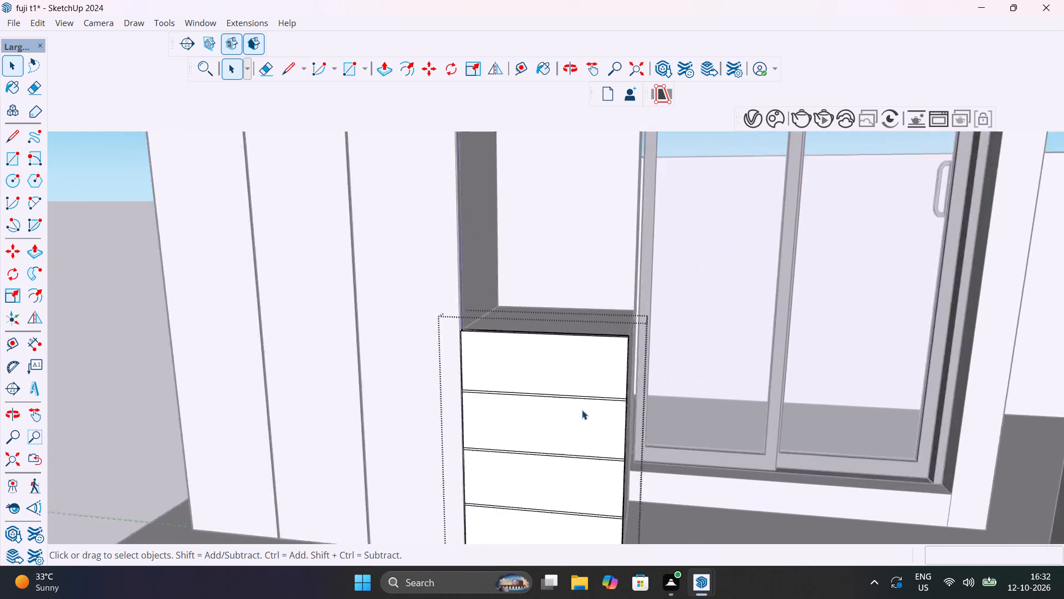
{"action": "scroll", "coordinate": [582, 410], "scroll_direction": "up", "scroll_amount": 9}
{"action": "middle_click_drag", "start_coordinate": [663, 407], "coordinate": [532, 409]}
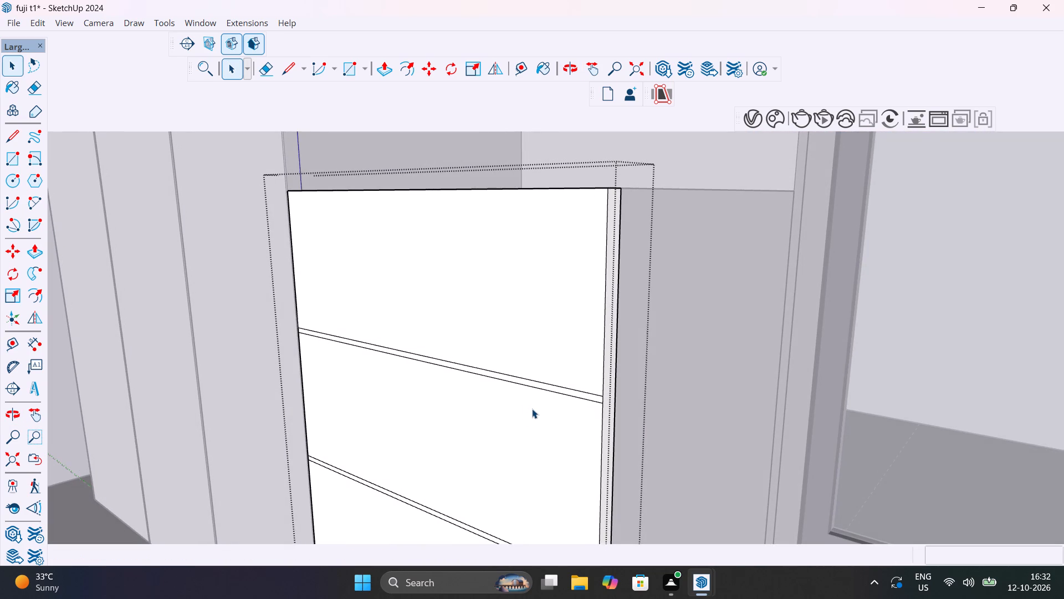
{"action": "key", "text": "p"}
{"action": "left_click", "coordinate": [575, 392]}
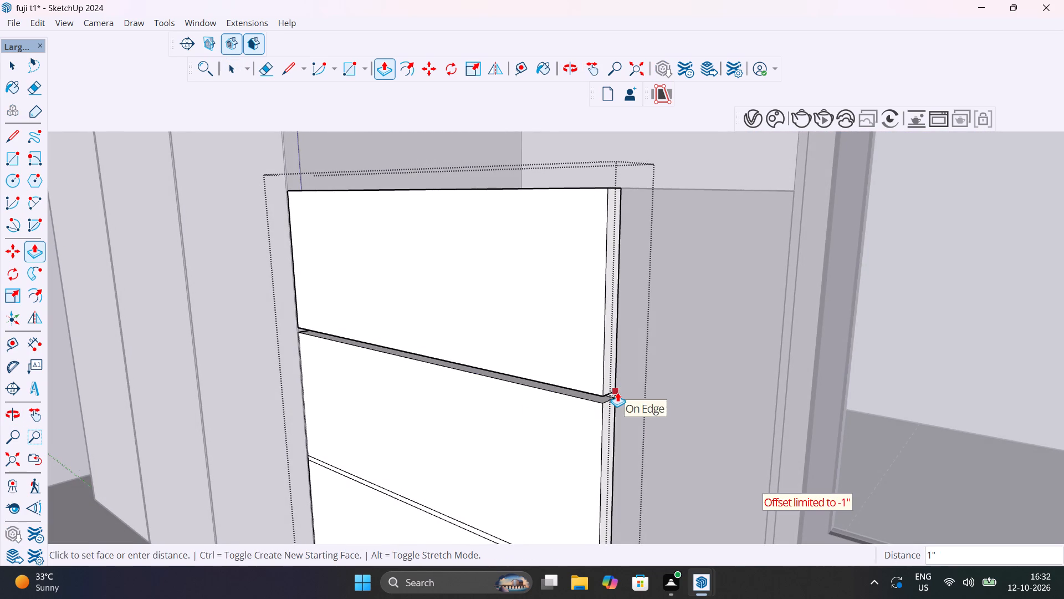
{"action": "left_click", "coordinate": [617, 392]}
{"action": "scroll", "coordinate": [600, 425], "scroll_direction": "down", "scroll_amount": 12}
{"action": "scroll", "coordinate": [593, 471], "scroll_direction": "up", "scroll_amount": 16}
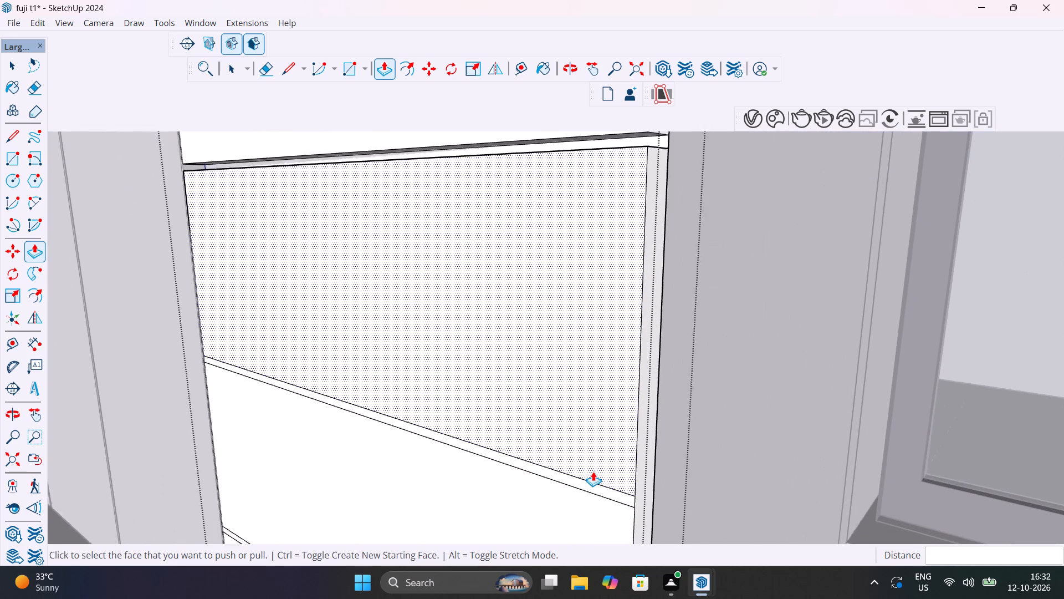
{"action": "scroll", "coordinate": [593, 471], "scroll_direction": "up", "scroll_amount": 1}
{"action": "double_click", "coordinate": [598, 492]}
{"action": "scroll", "coordinate": [598, 492], "scroll_direction": "down", "scroll_amount": 7}
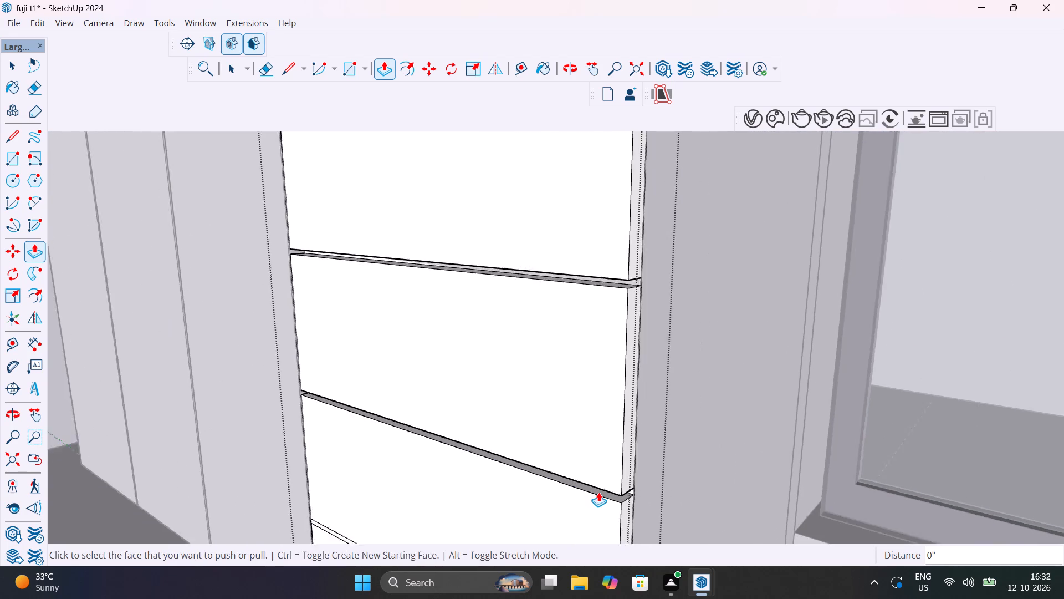
{"action": "scroll", "coordinate": [598, 492], "scroll_direction": "down", "scroll_amount": 13}
{"action": "middle_click_drag", "start_coordinate": [597, 490], "coordinate": [618, 372]}
{"action": "scroll", "coordinate": [618, 372], "scroll_direction": "down", "scroll_amount": 1}
{"action": "scroll", "coordinate": [627, 429], "scroll_direction": "up", "scroll_amount": 17}
{"action": "double_click", "coordinate": [636, 472]}
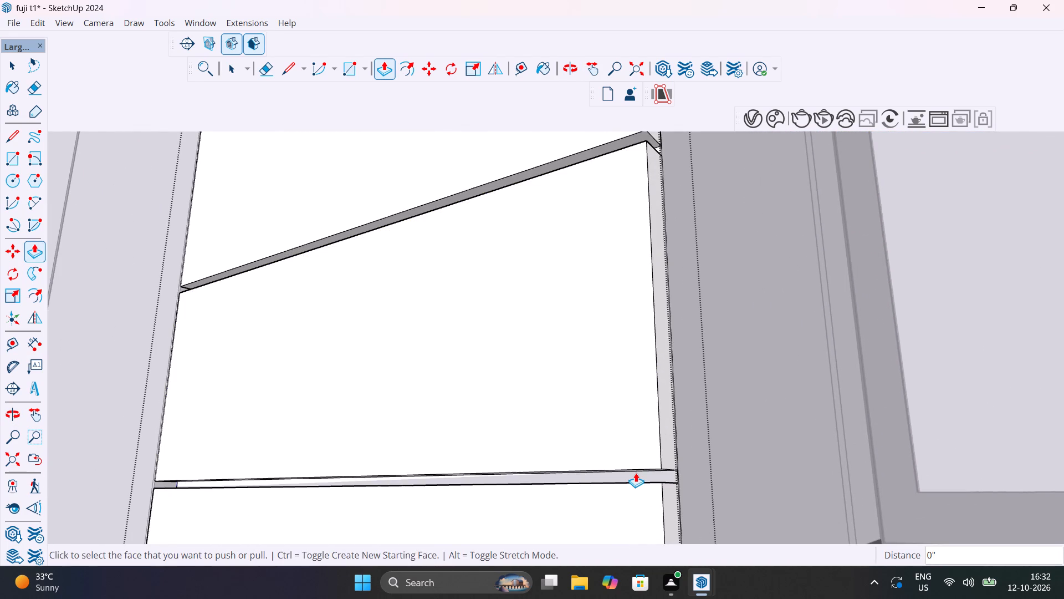
{"action": "scroll", "coordinate": [636, 473], "scroll_direction": "down", "scroll_amount": 20}
{"action": "scroll", "coordinate": [636, 473], "scroll_direction": "down", "scroll_amount": 3}
{"action": "key", "text": "space"}
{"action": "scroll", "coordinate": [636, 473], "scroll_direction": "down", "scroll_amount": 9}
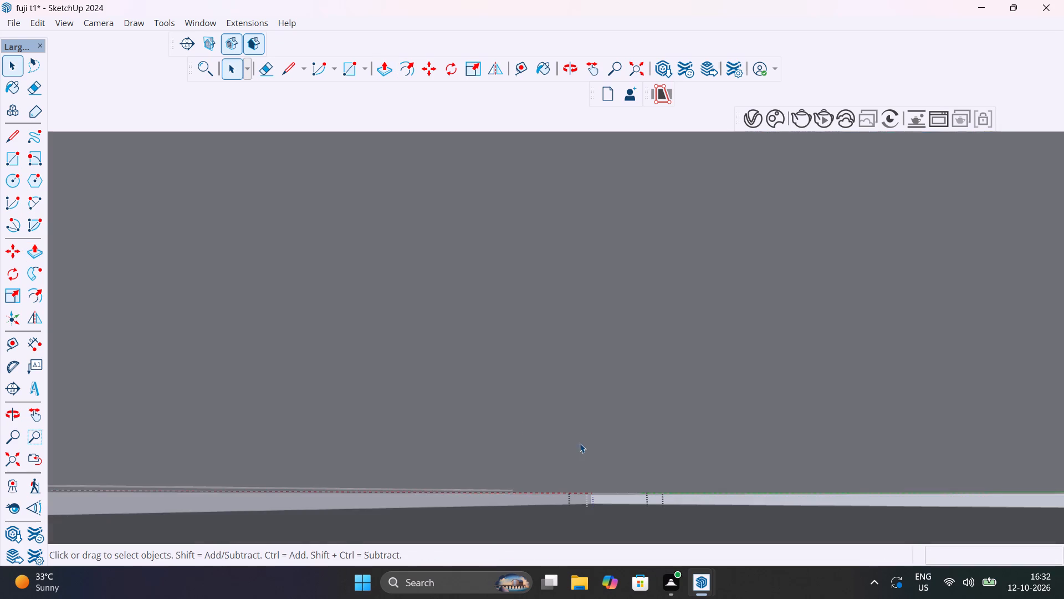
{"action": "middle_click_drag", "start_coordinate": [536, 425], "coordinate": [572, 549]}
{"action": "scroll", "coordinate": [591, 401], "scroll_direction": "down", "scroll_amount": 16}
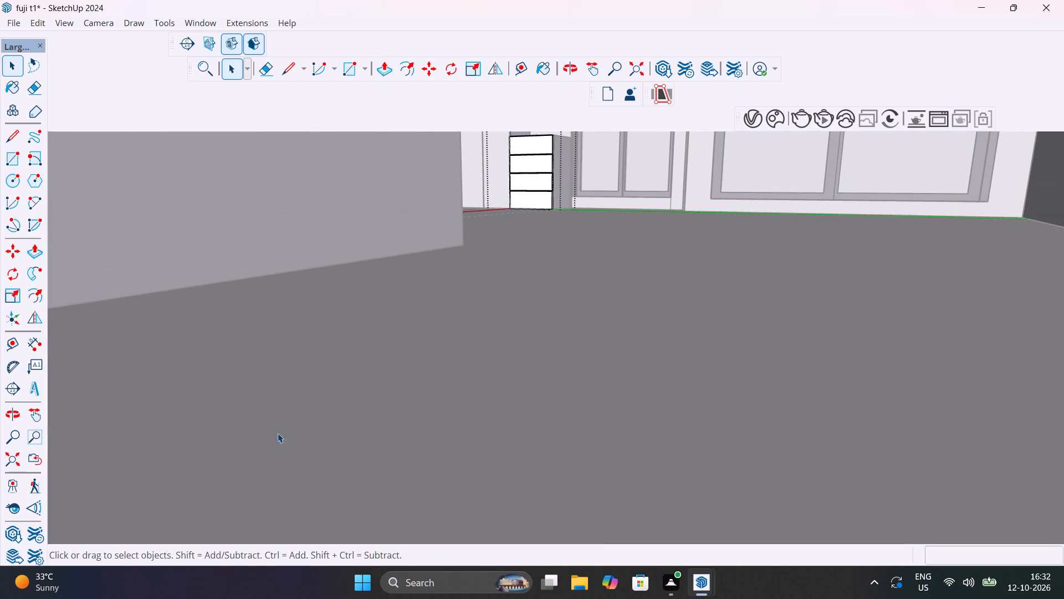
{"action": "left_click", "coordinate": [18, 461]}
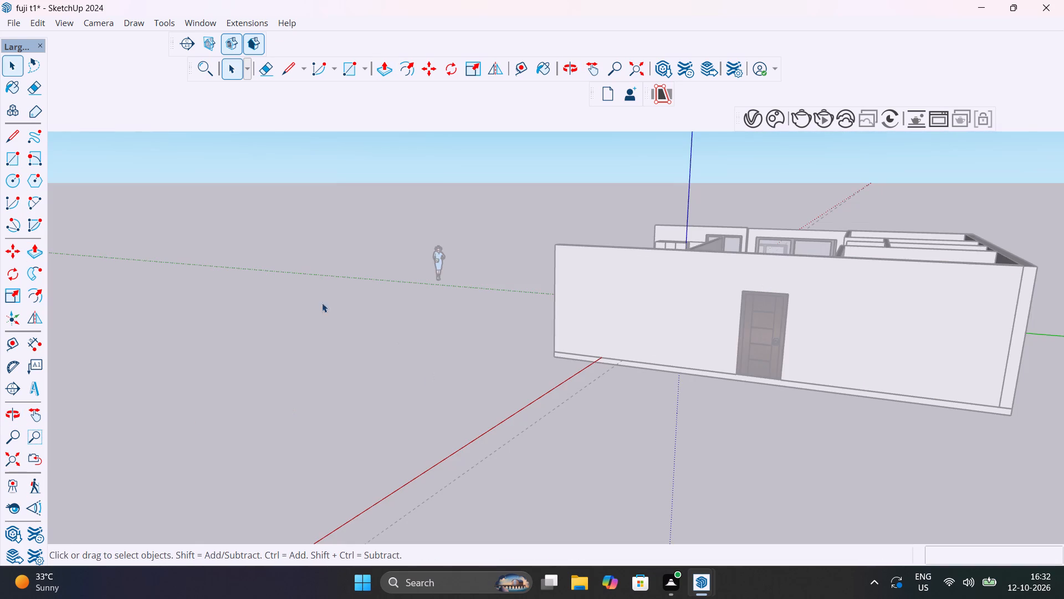
Examine the cabinet beside the sliding doors and the low block's grooved drawer fronts from several angles.
{"action": "left_click", "coordinate": [443, 317]}
{"action": "middle_click_drag", "start_coordinate": [541, 281], "coordinate": [850, 366]}
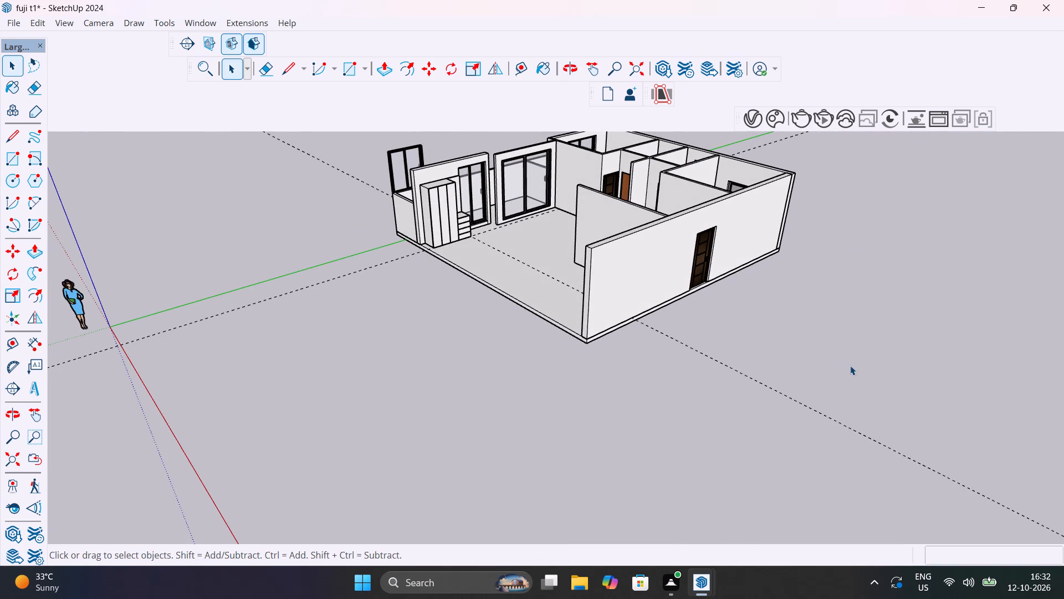
{"action": "middle_click_drag", "start_coordinate": [629, 255], "coordinate": [652, 373]}
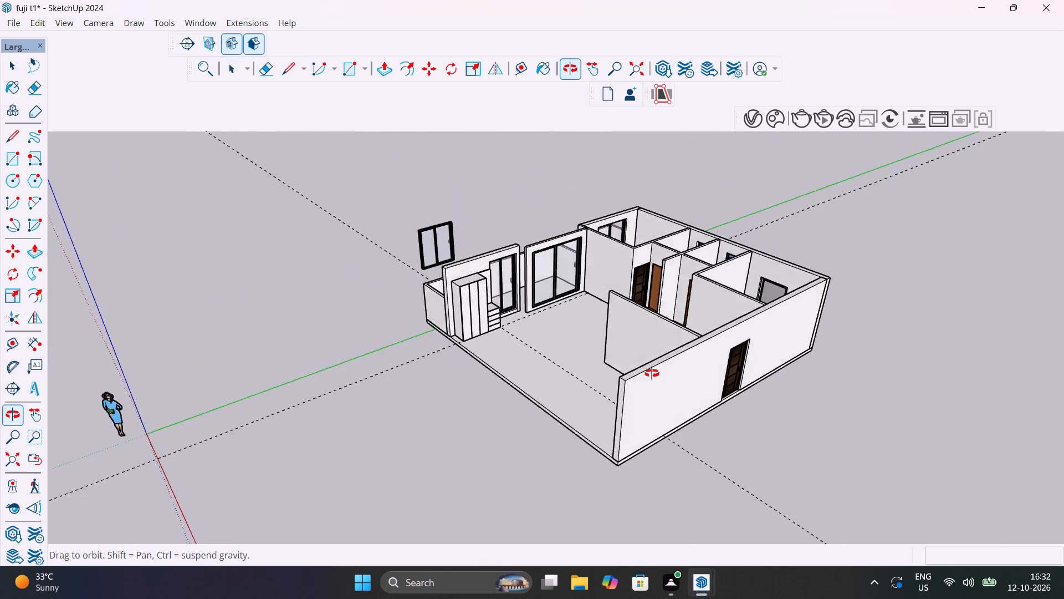
{"action": "middle_click_drag", "start_coordinate": [652, 373], "coordinate": [539, 361]}
{"action": "scroll", "coordinate": [477, 280], "scroll_direction": "up", "scroll_amount": 18}
{"action": "middle_click_drag", "start_coordinate": [605, 420], "coordinate": [591, 415]}
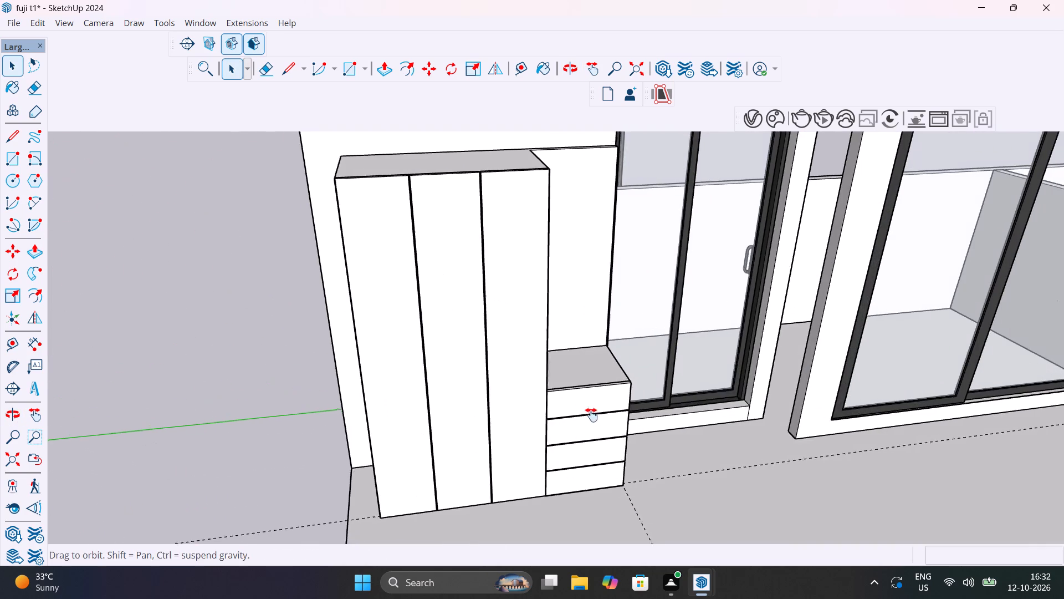
{"action": "middle_click_drag", "start_coordinate": [591, 415], "coordinate": [430, 315]}
{"action": "scroll", "coordinate": [511, 356], "scroll_direction": "up", "scroll_amount": 14}
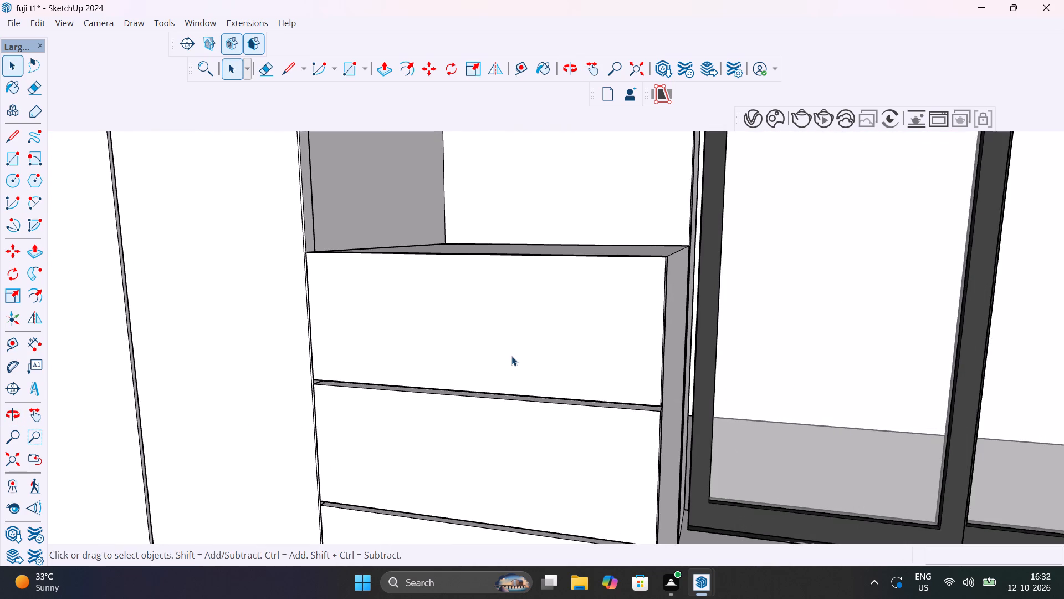
{"action": "middle_click_drag", "start_coordinate": [497, 382], "coordinate": [589, 475]}
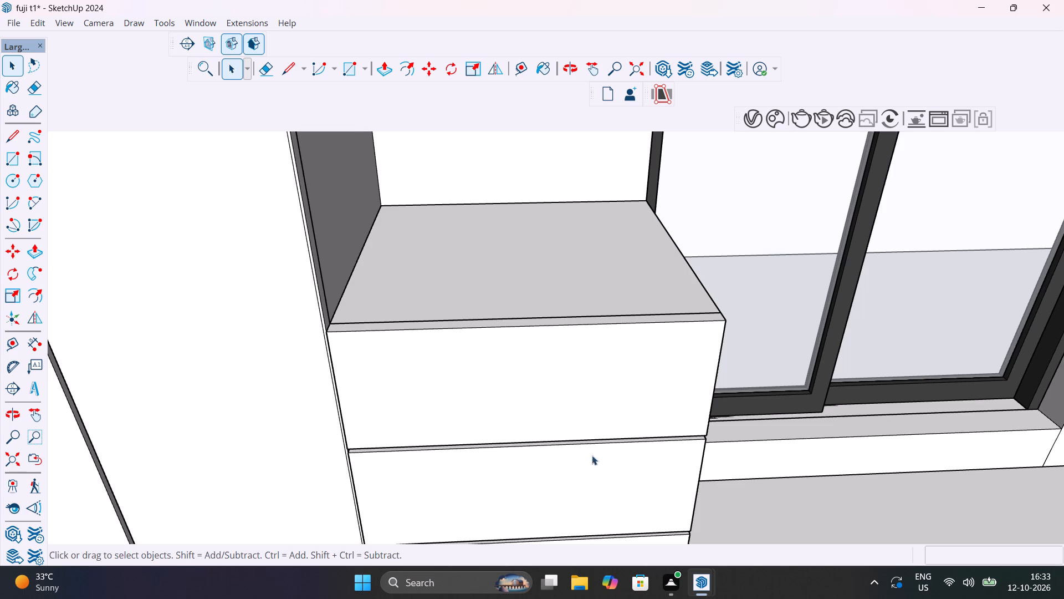
{"action": "scroll", "coordinate": [594, 436], "scroll_direction": "down", "scroll_amount": 14}
{"action": "middle_click_drag", "start_coordinate": [607, 457], "coordinate": [516, 384]}
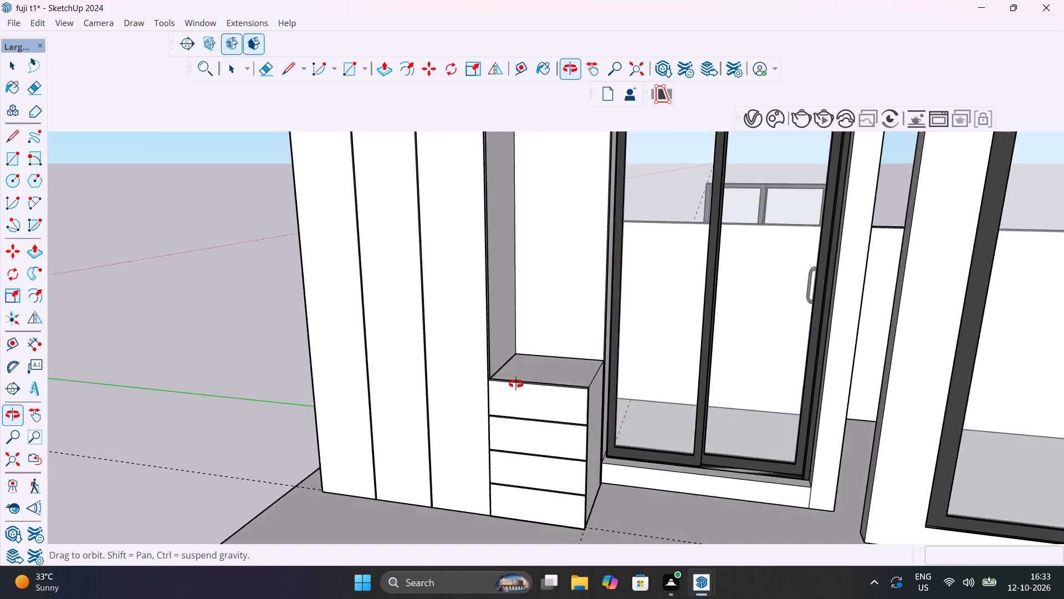
{"action": "middle_click_drag", "start_coordinate": [516, 384], "coordinate": [543, 460]}
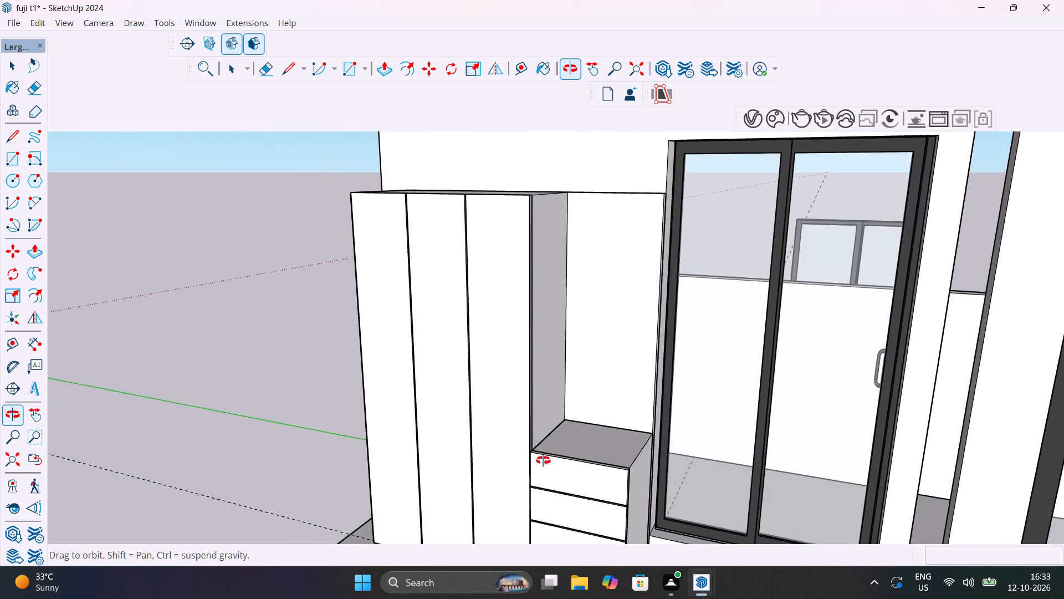
{"action": "middle_click_drag", "start_coordinate": [543, 460], "coordinate": [569, 529]}
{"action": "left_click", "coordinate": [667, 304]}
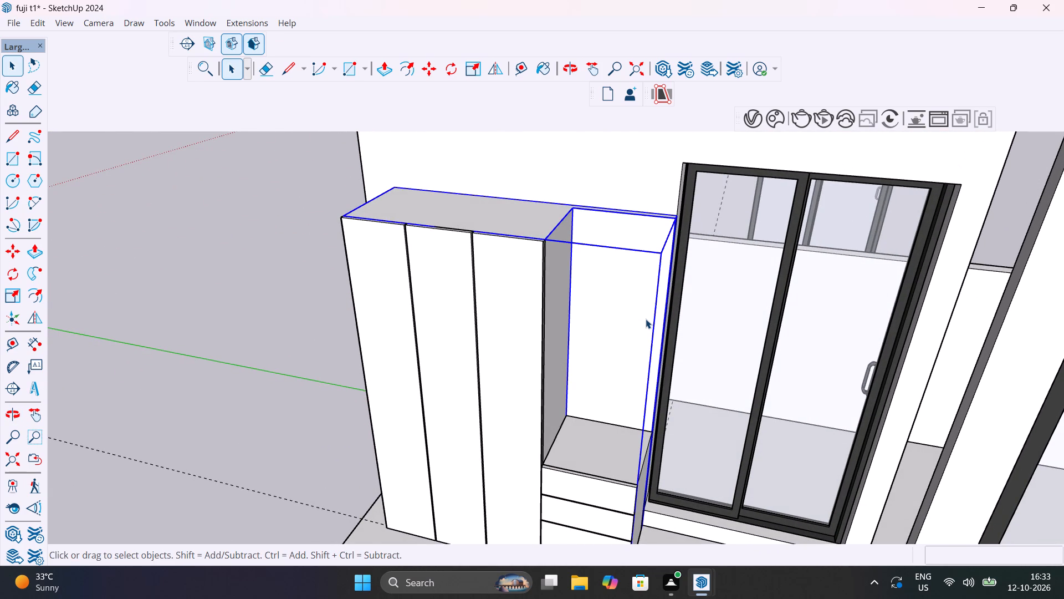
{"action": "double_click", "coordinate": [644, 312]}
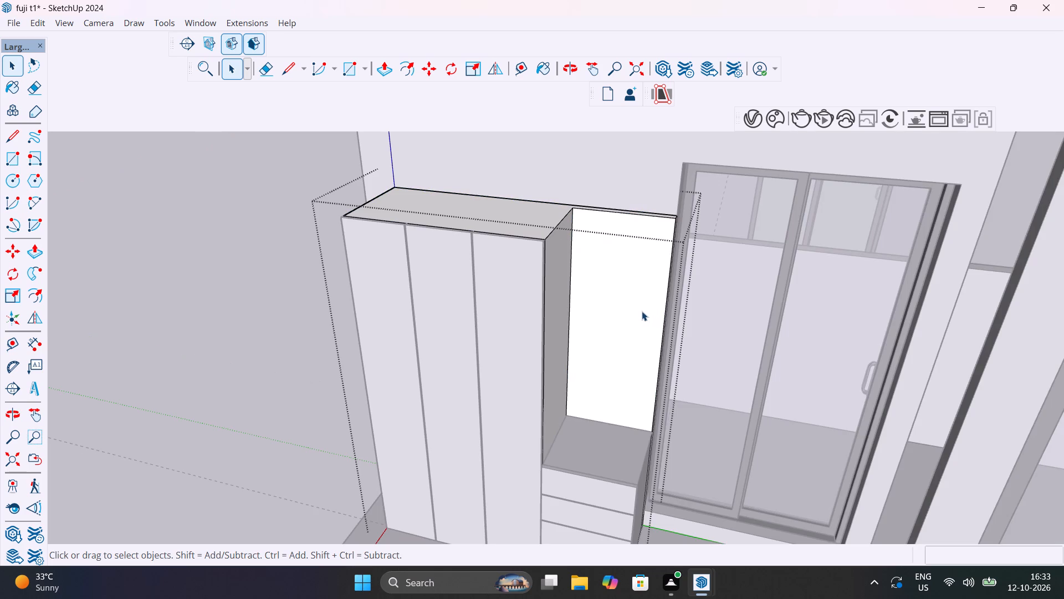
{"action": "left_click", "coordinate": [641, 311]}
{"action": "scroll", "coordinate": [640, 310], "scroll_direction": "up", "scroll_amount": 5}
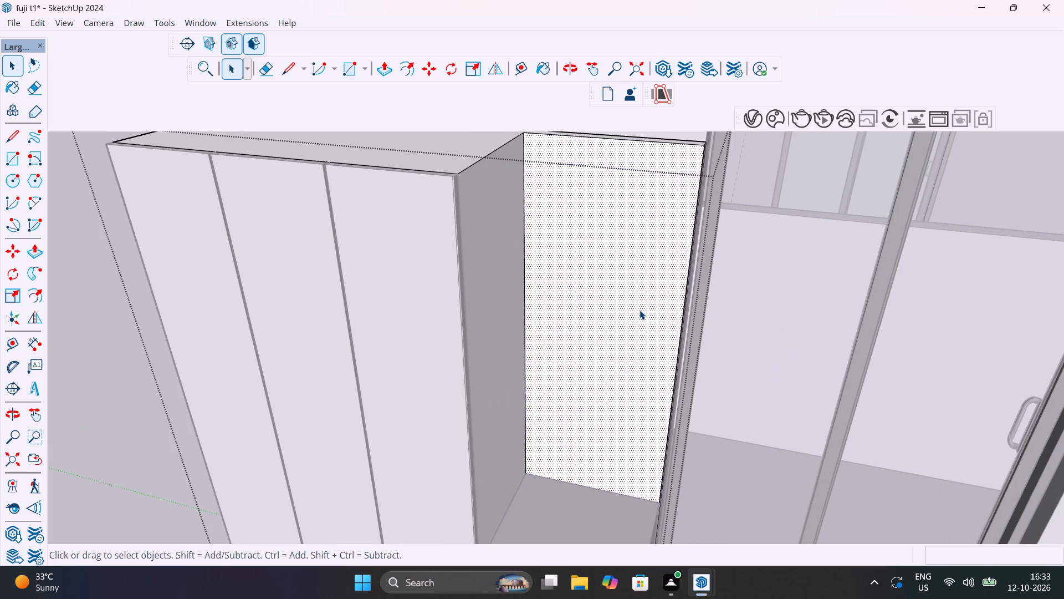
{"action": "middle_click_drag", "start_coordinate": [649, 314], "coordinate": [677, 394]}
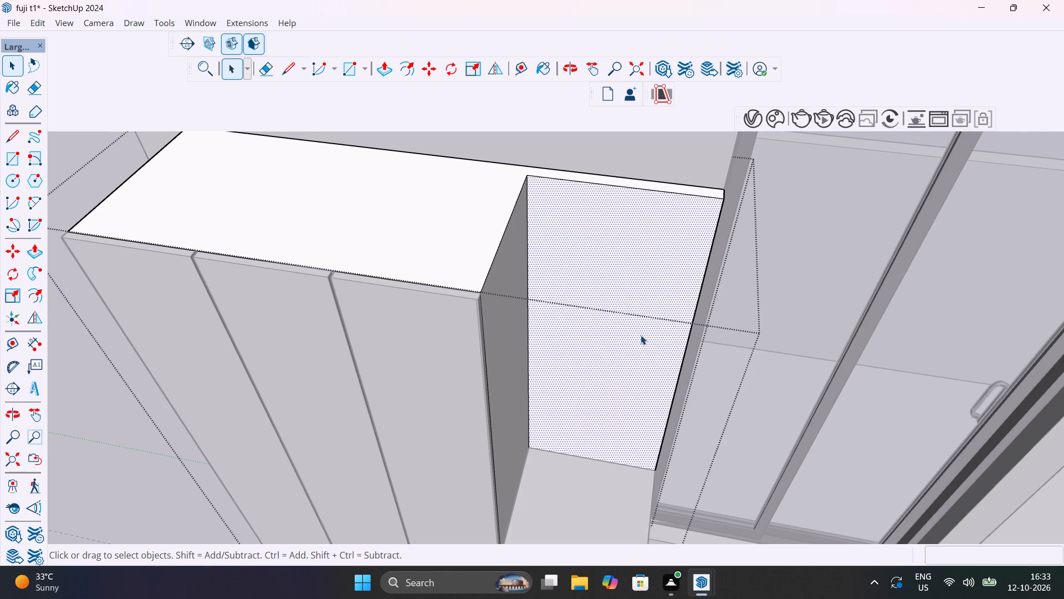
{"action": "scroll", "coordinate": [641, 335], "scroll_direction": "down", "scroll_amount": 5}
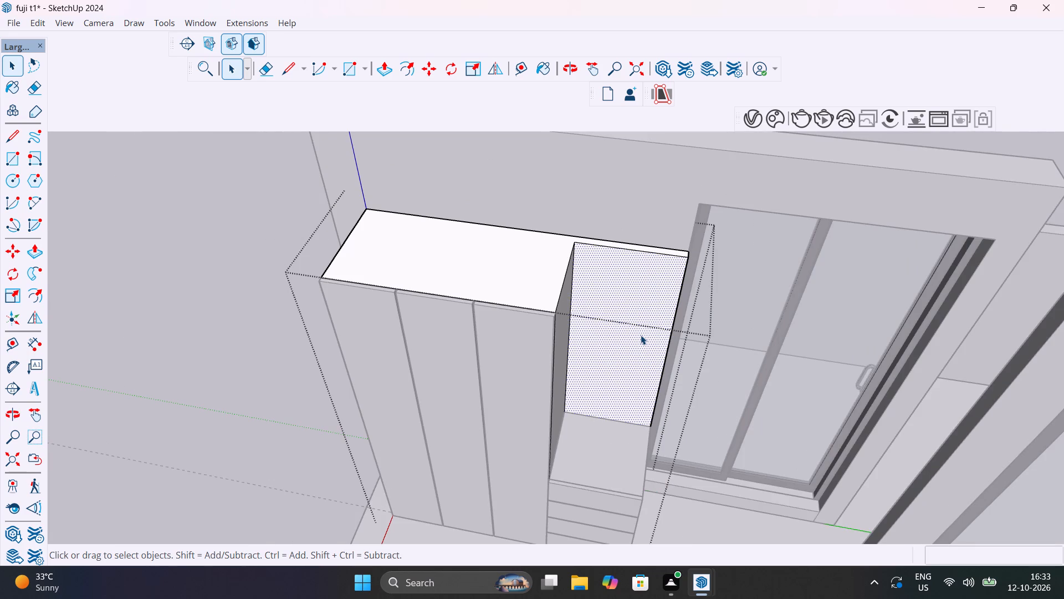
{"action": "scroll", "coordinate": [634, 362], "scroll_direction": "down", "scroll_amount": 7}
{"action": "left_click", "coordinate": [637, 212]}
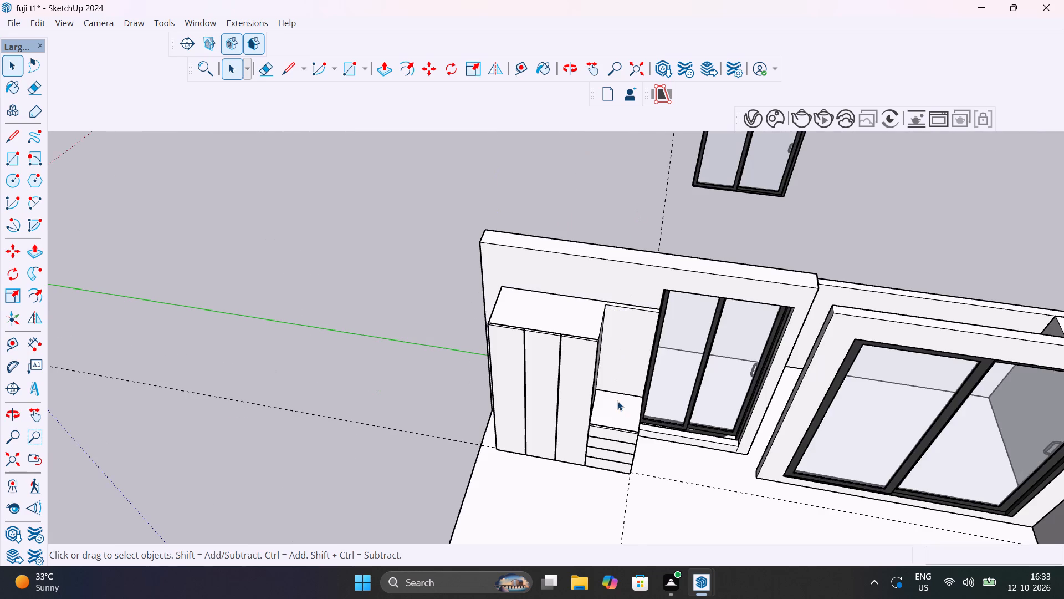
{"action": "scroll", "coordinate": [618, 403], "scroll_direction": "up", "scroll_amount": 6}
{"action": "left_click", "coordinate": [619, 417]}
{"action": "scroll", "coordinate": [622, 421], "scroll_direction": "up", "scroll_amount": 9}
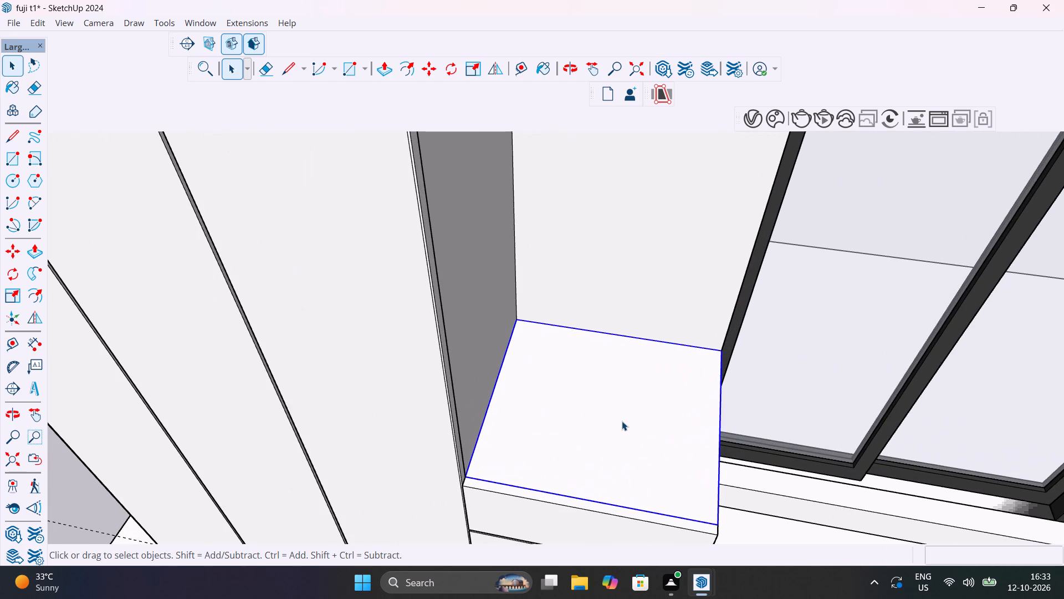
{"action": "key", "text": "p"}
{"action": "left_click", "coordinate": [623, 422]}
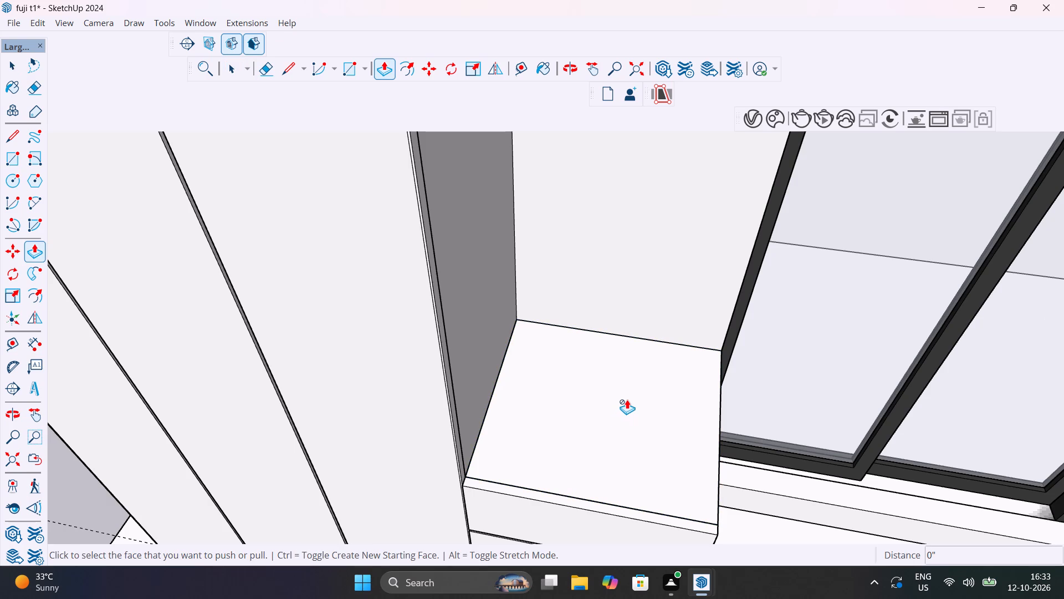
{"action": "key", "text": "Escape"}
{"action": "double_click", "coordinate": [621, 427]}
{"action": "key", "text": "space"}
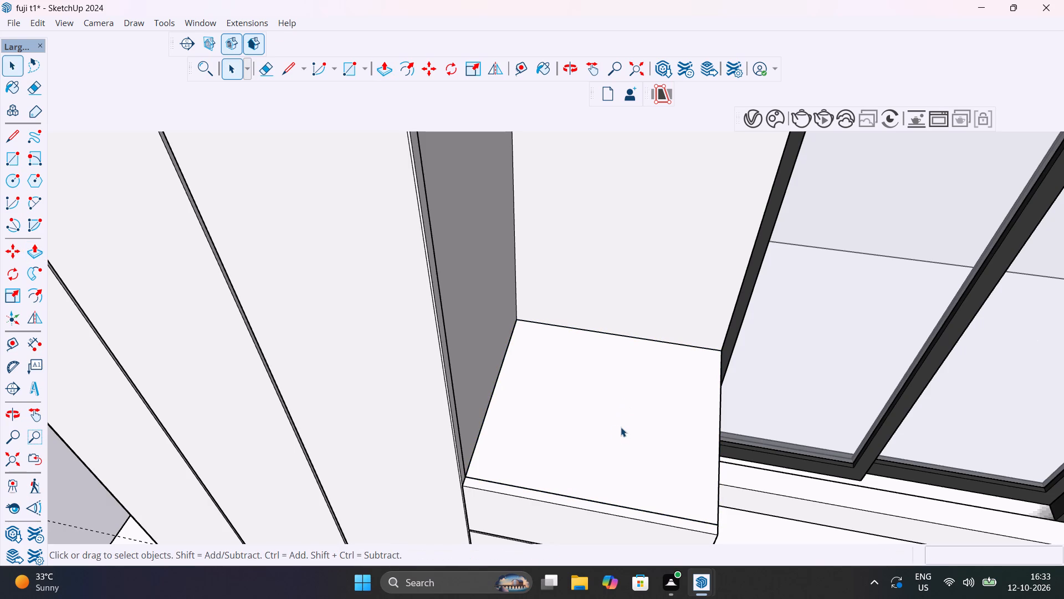
Inside the low block's group, draw a 1' 10" by 2' rectangle over the top face and pull it up 2".
{"action": "double_click", "coordinate": [621, 427]}
{"action": "scroll", "coordinate": [621, 427], "scroll_direction": "down", "scroll_amount": 5}
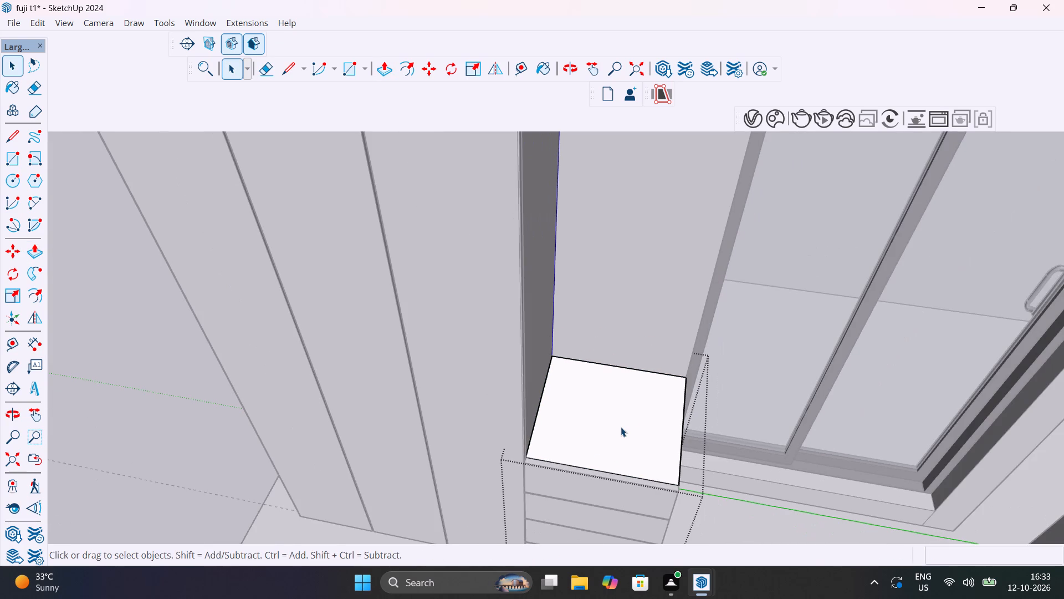
{"action": "key", "text": "r"}
{"action": "left_click", "coordinate": [553, 361]}
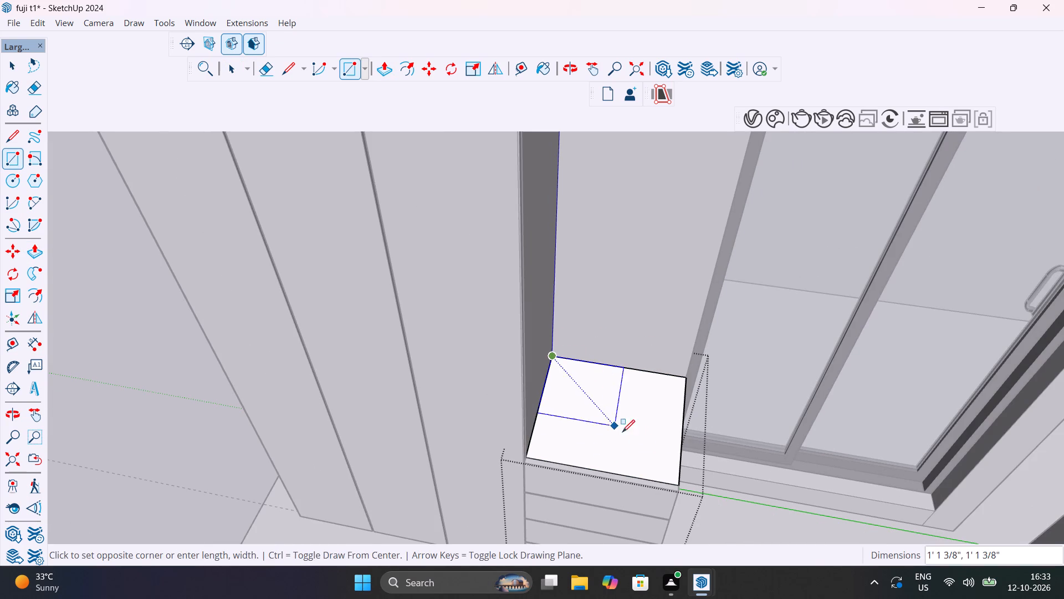
{"action": "left_click", "coordinate": [680, 485]}
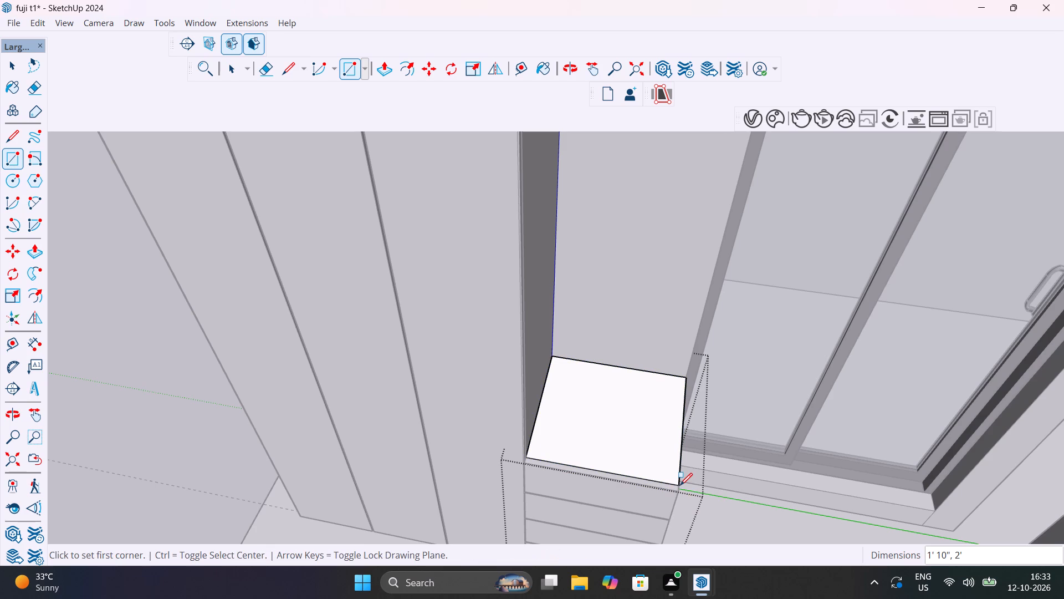
{"action": "key", "text": "p"}
{"action": "left_click", "coordinate": [662, 456]}
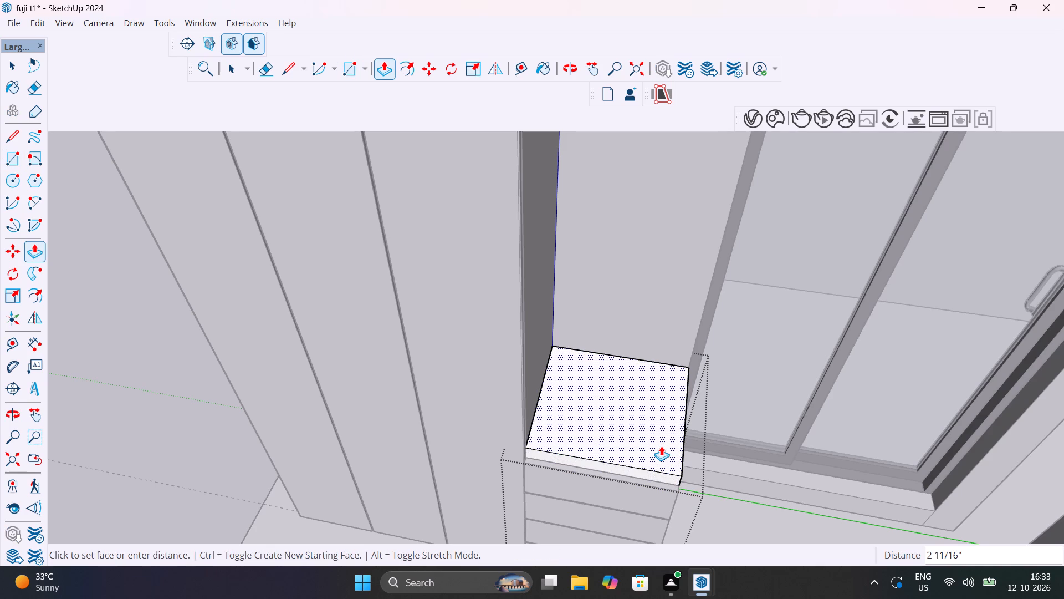
{"action": "type", "text": "2\""}
{"action": "key", "text": "Return"}
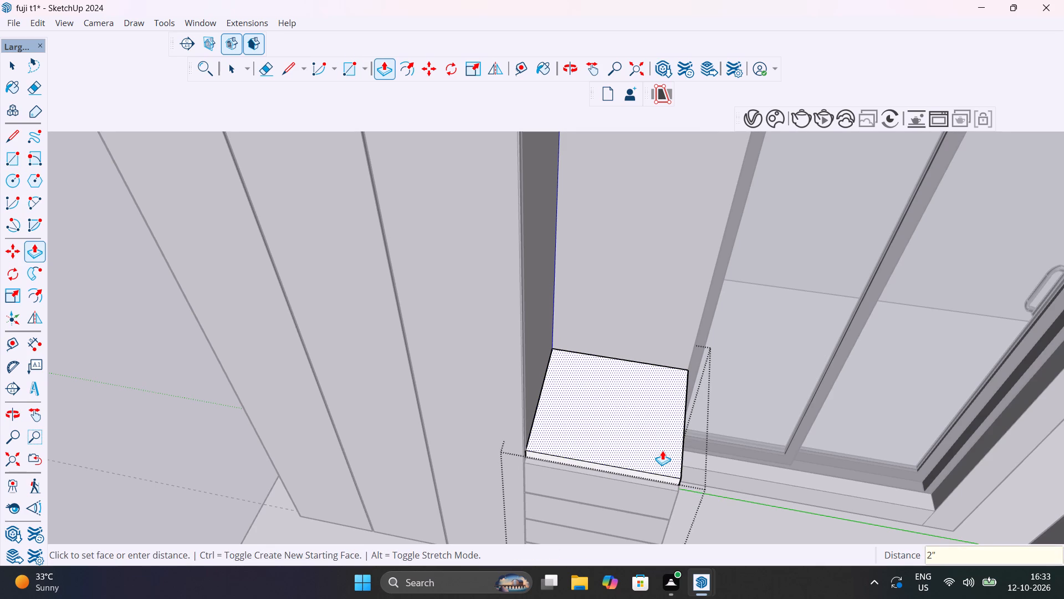
{"action": "key", "text": "space"}
{"action": "left_click", "coordinate": [242, 447]}
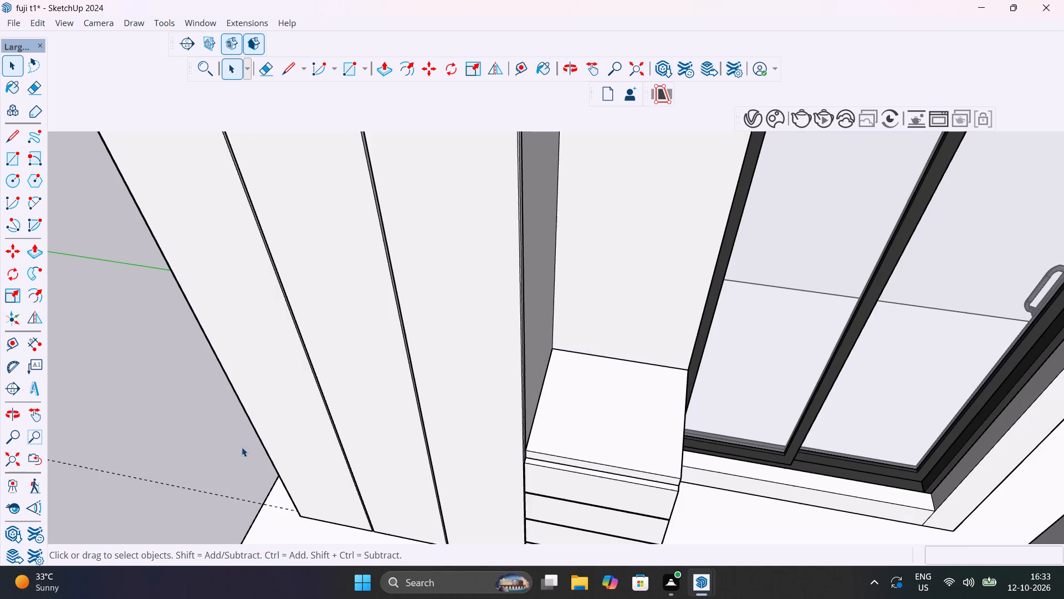
Inside the low block's group, copy the front top edge 2" straight down to mark off the raised slab's front face.
{"action": "middle_click_drag", "start_coordinate": [561, 490], "coordinate": [443, 357]}
{"action": "scroll", "coordinate": [443, 357], "scroll_direction": "down", "scroll_amount": 1}
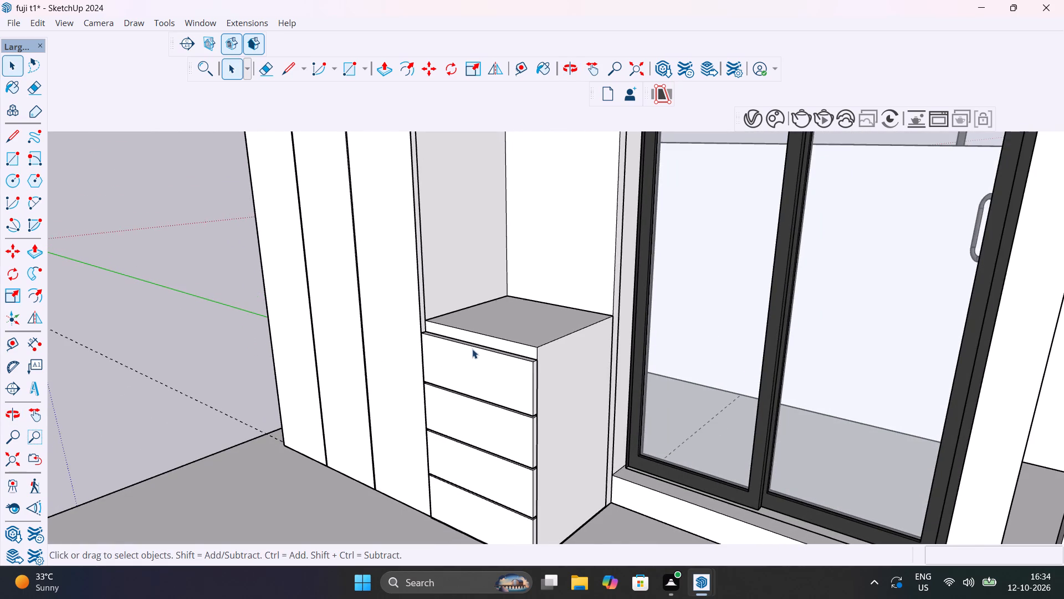
{"action": "scroll", "coordinate": [474, 349], "scroll_direction": "up", "scroll_amount": 10}
{"action": "scroll", "coordinate": [665, 364], "scroll_direction": "up", "scroll_amount": 6}
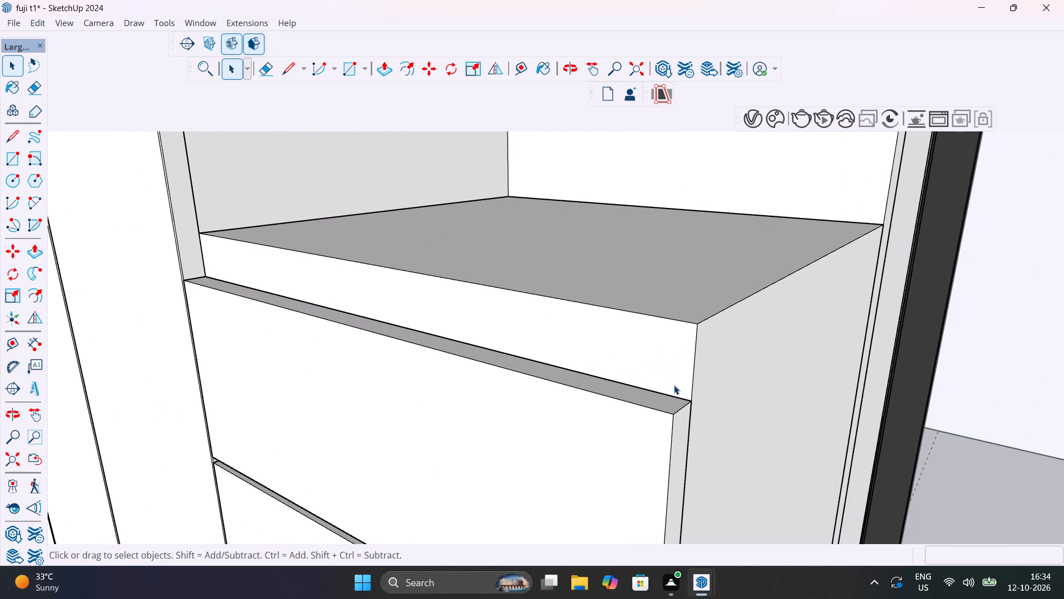
{"action": "middle_click_drag", "start_coordinate": [603, 383], "coordinate": [601, 390]}
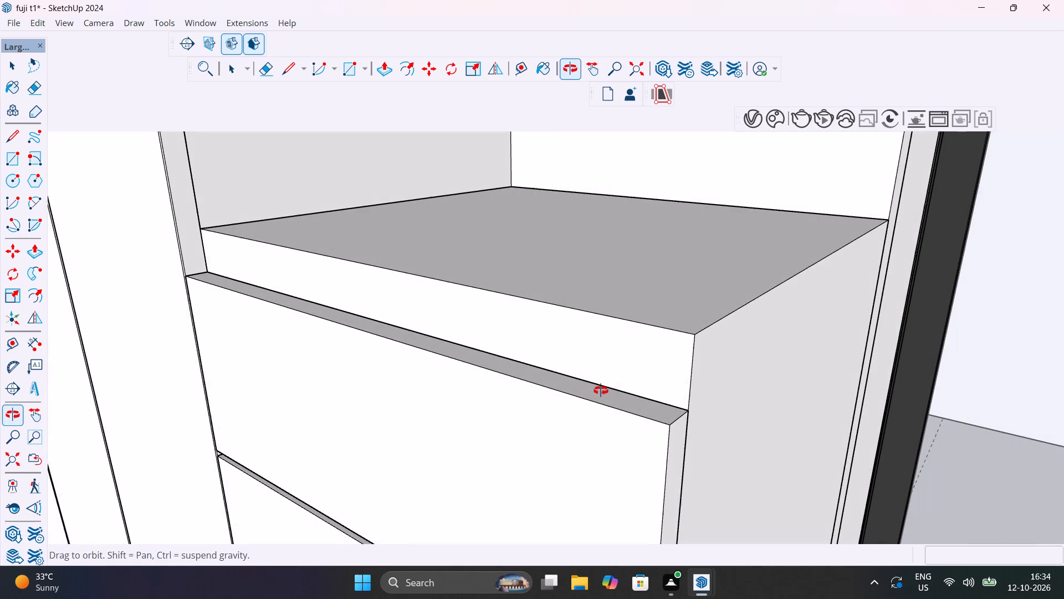
{"action": "middle_click_drag", "start_coordinate": [601, 390], "coordinate": [602, 390]}
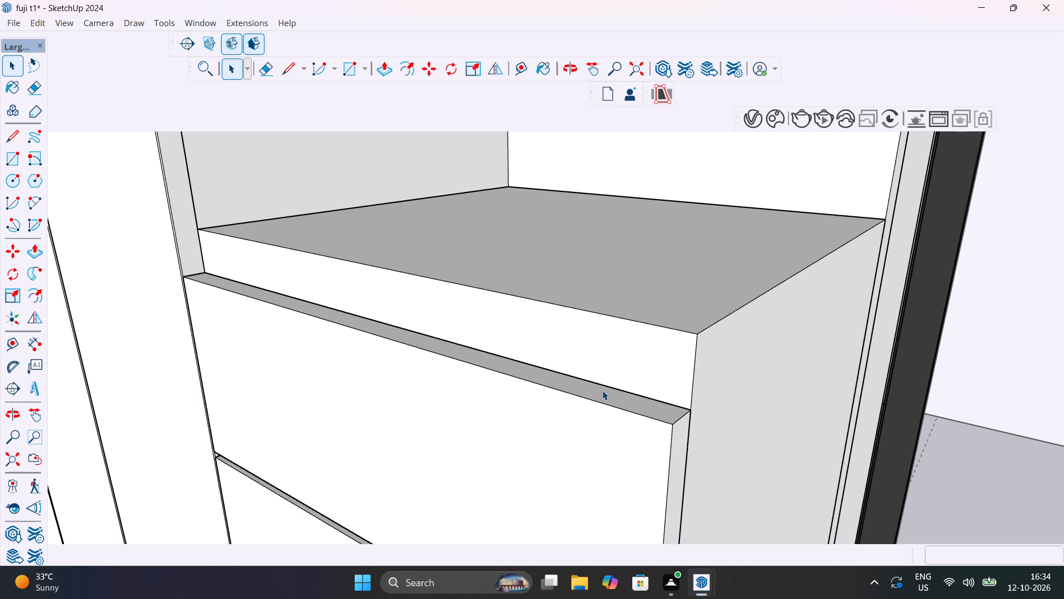
{"action": "left_click", "coordinate": [679, 331]}
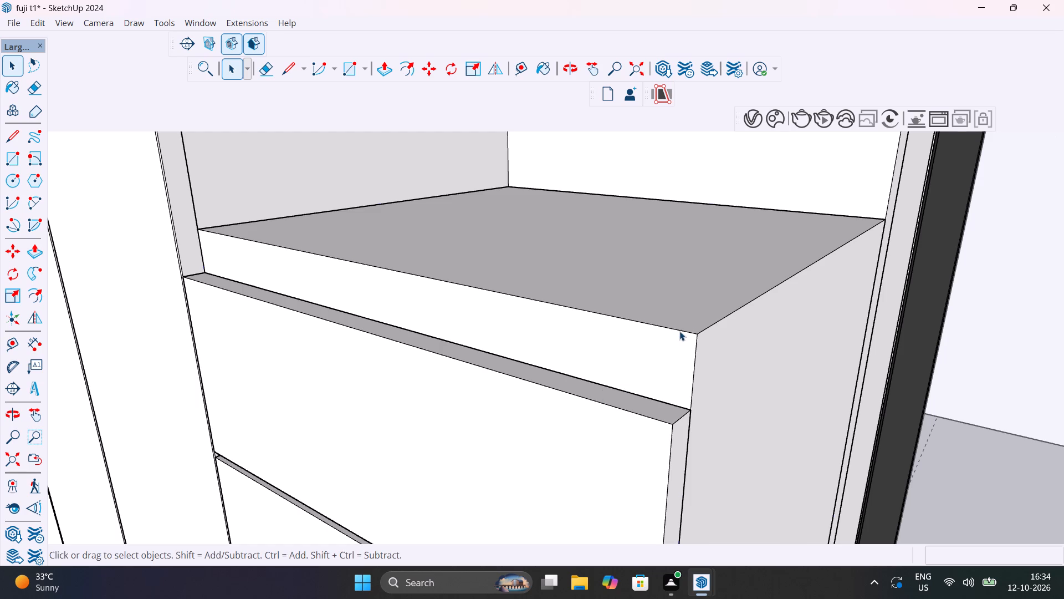
{"action": "triple_click", "coordinate": [679, 331]}
{"action": "left_click", "coordinate": [679, 331]}
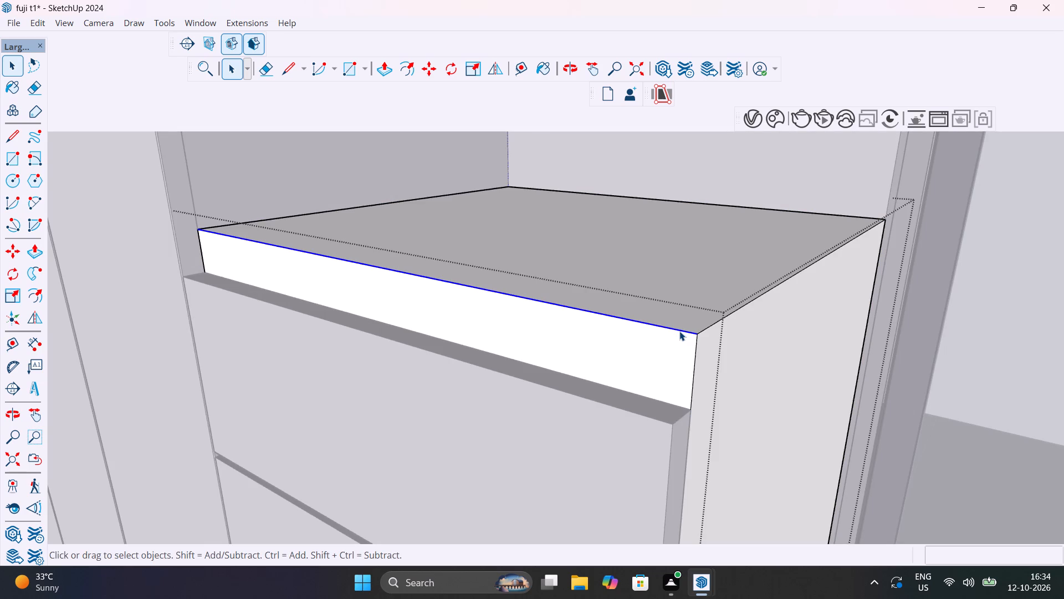
{"action": "key", "text": "m"}
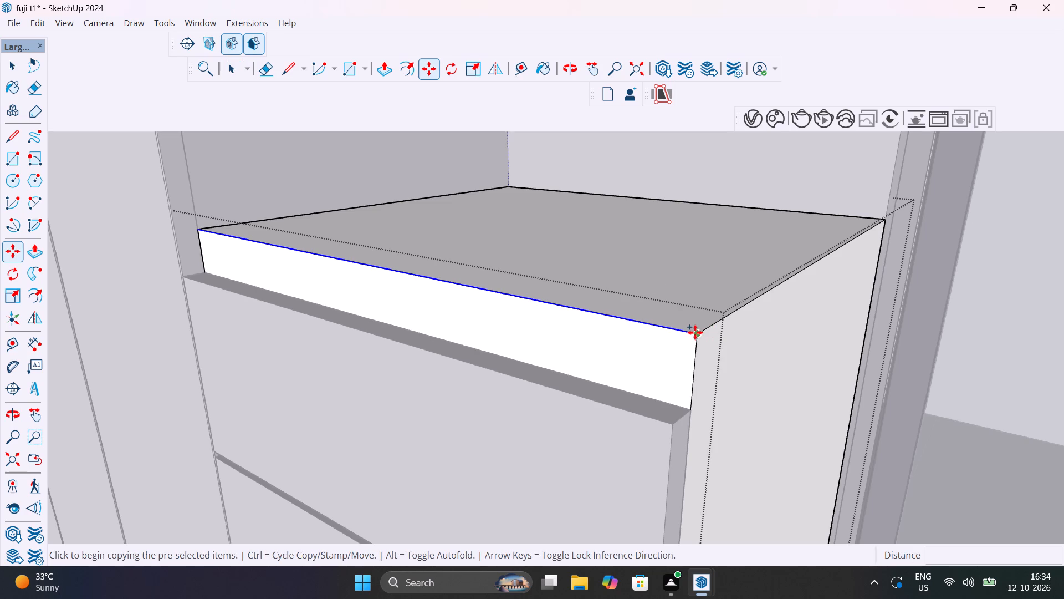
{"action": "left_click", "coordinate": [695, 332]}
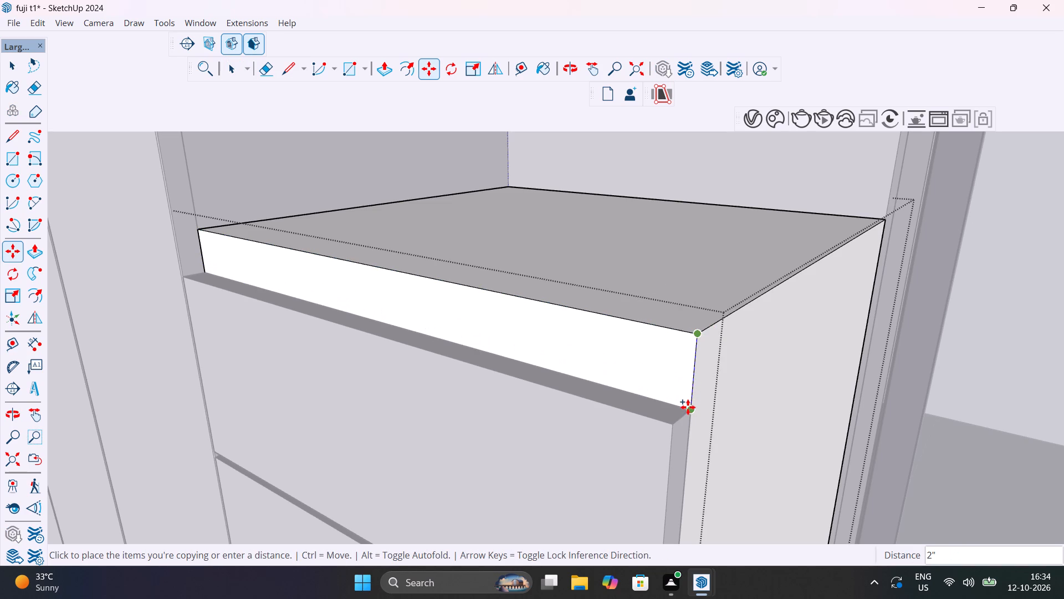
{"action": "left_click", "coordinate": [688, 407]}
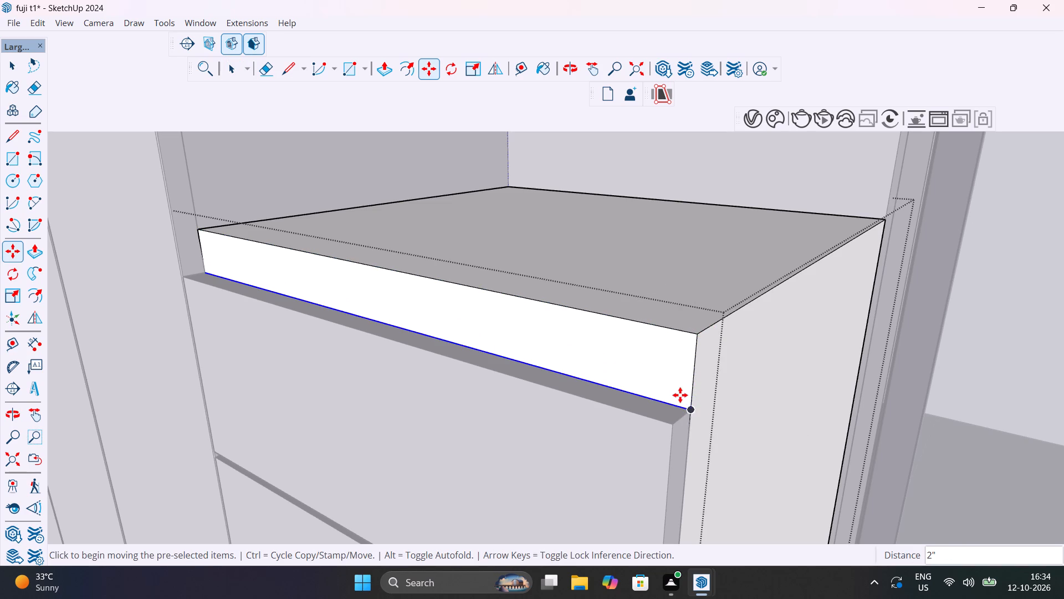
{"action": "key", "text": "space"}
Pull the 2" front strip of the low block's top slab forward 1", flush with the drawer panel.
{"action": "type", "text": "p"}
{"action": "left_click", "coordinate": [678, 370]}
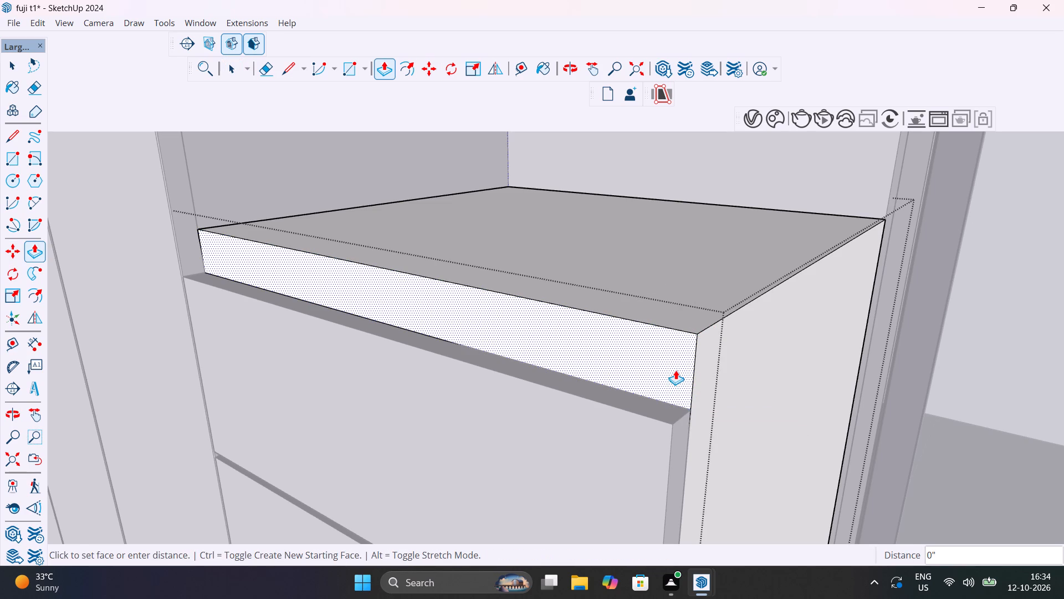
{"action": "left_click", "coordinate": [663, 445]}
{"action": "key", "text": "space"}
{"action": "scroll", "coordinate": [659, 436], "scroll_direction": "down", "scroll_amount": 10}
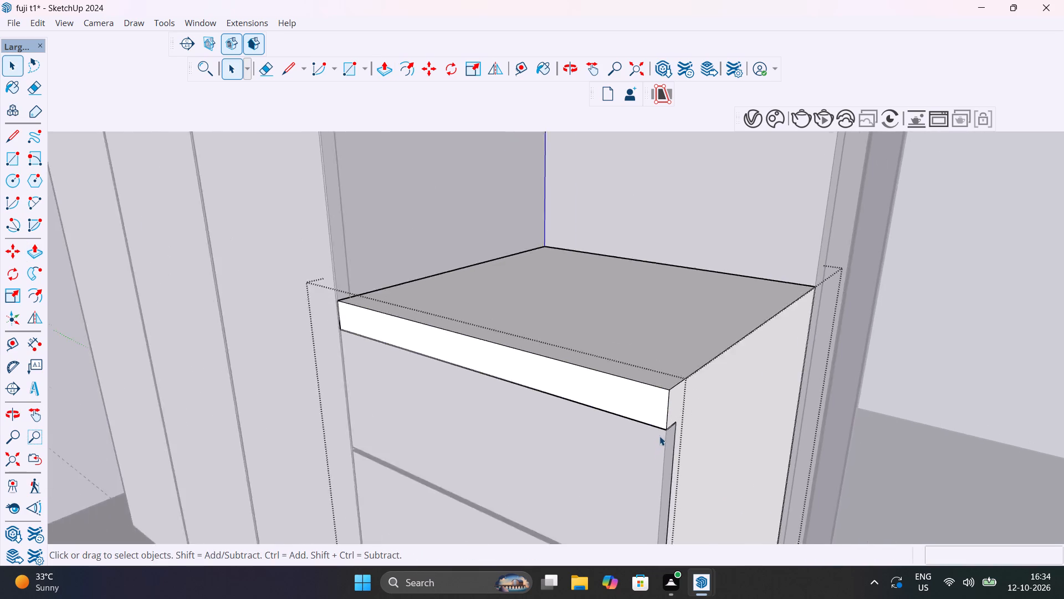
{"action": "scroll", "coordinate": [659, 436], "scroll_direction": "down", "scroll_amount": 11}
{"action": "left_click", "coordinate": [346, 368]}
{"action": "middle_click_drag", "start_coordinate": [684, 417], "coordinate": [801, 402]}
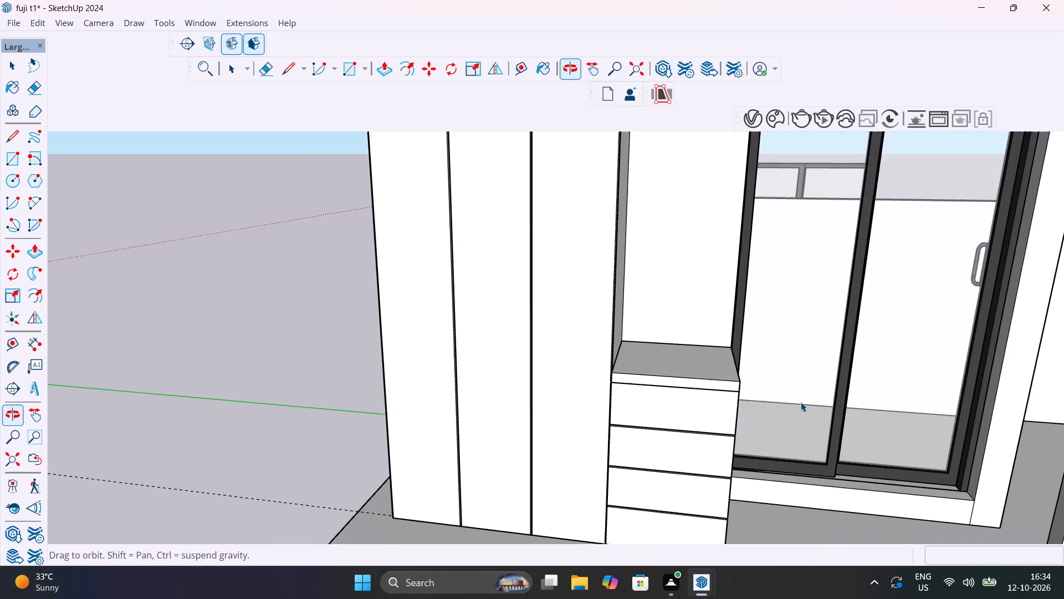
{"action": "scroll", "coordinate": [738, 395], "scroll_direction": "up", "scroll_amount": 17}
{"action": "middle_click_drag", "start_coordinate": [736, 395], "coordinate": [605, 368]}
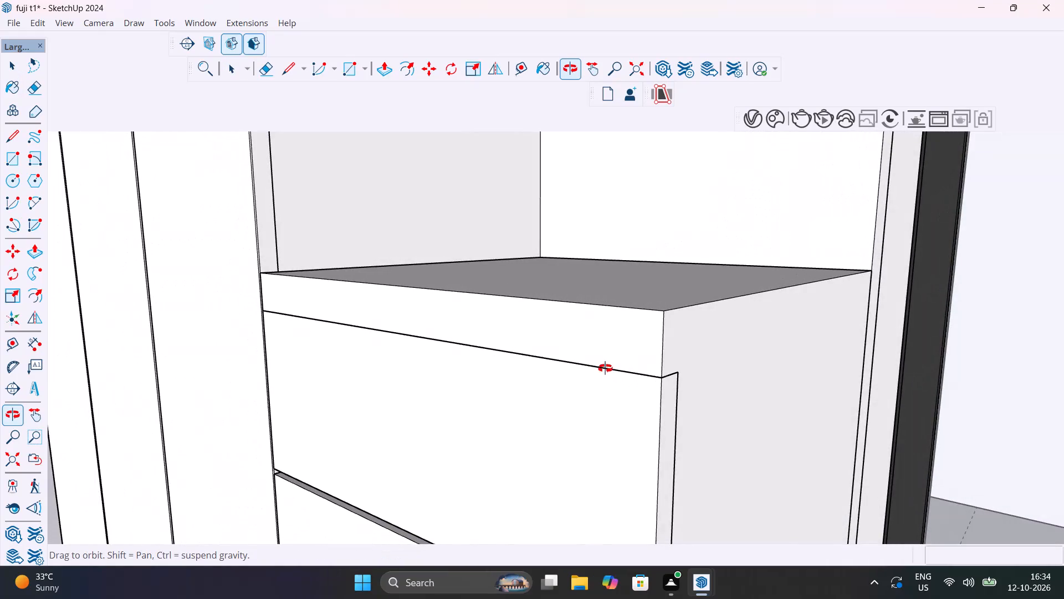
Undo the 1" forward pull of the front strip on the low block's top slab.
{"action": "middle_click_drag", "start_coordinate": [605, 368], "coordinate": [532, 349]}
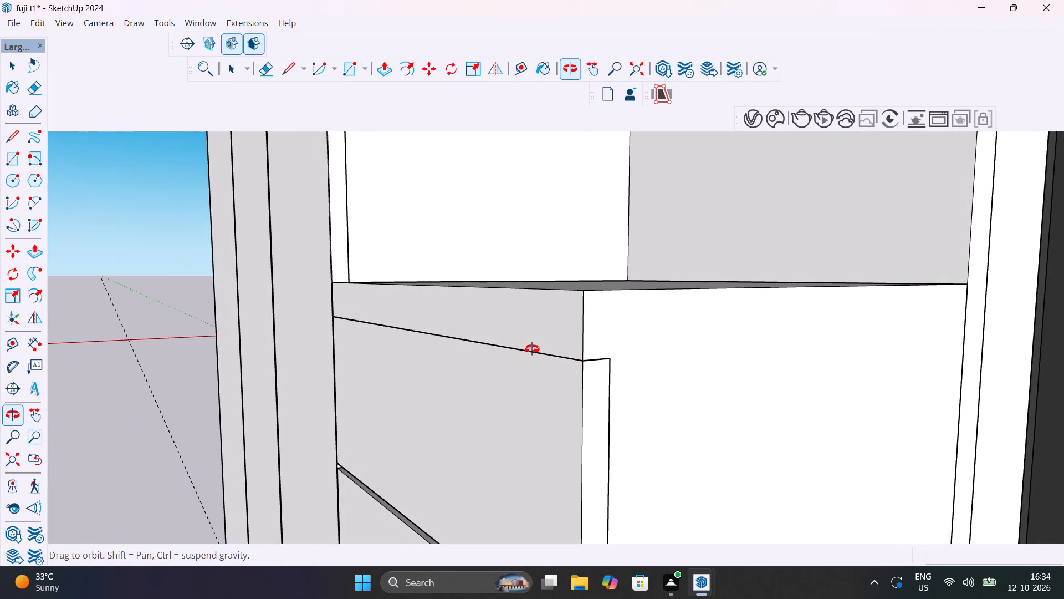
{"action": "middle_click_drag", "start_coordinate": [532, 349], "coordinate": [738, 373]}
{"action": "scroll", "coordinate": [738, 373], "scroll_direction": "down", "scroll_amount": 5}
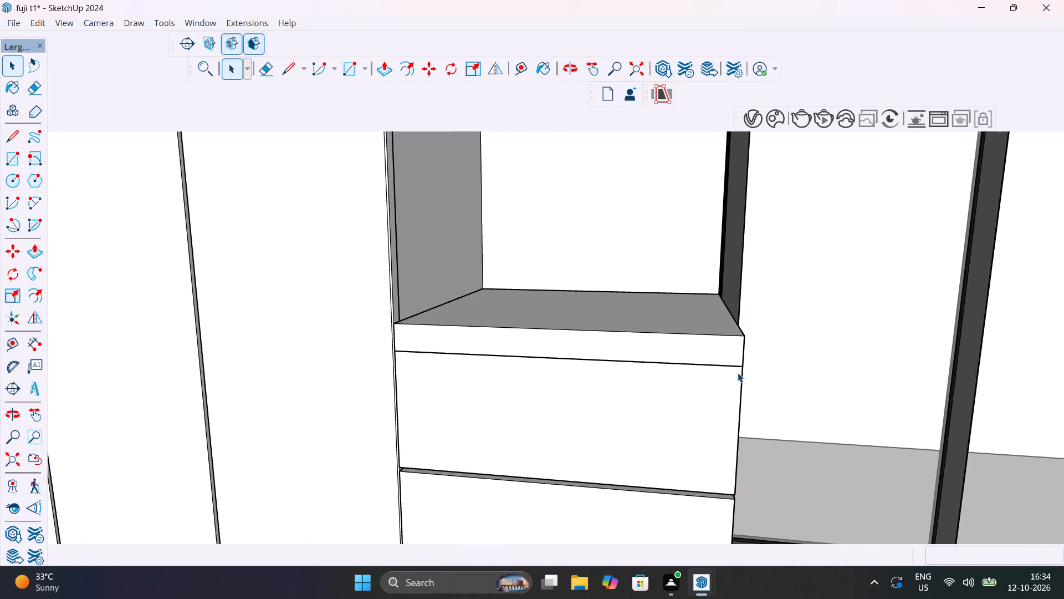
{"action": "scroll", "coordinate": [738, 373], "scroll_direction": "down", "scroll_amount": 9}
{"action": "middle_click_drag", "start_coordinate": [740, 378], "coordinate": [630, 417]}
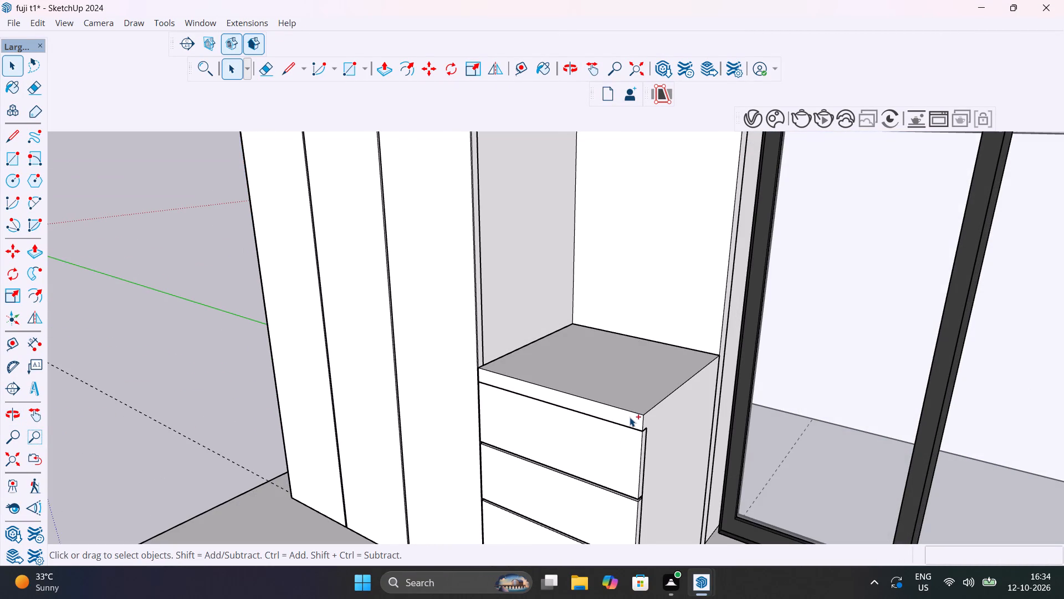
{"action": "key", "text": "ctrl+z"}
{"action": "key", "text": "ctrl+z"}
{"action": "key", "text": "space"}
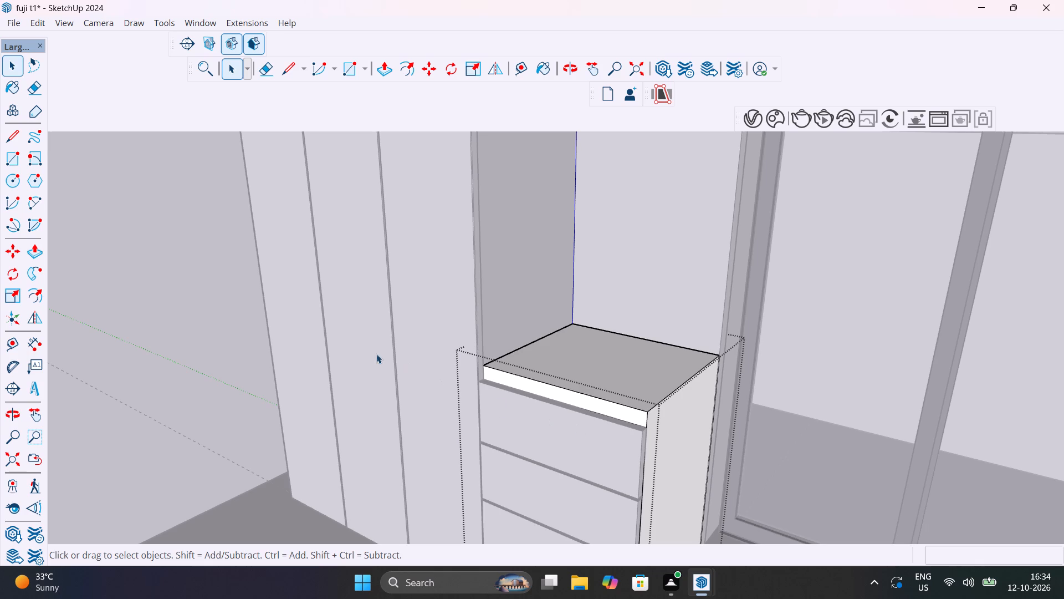
{"action": "left_click", "coordinate": [248, 359]}
Inside the low block's group, copy the bottom edge of the slab's front strip 4 mm straight up.
{"action": "scroll", "coordinate": [617, 418], "scroll_direction": "up", "scroll_amount": 12}
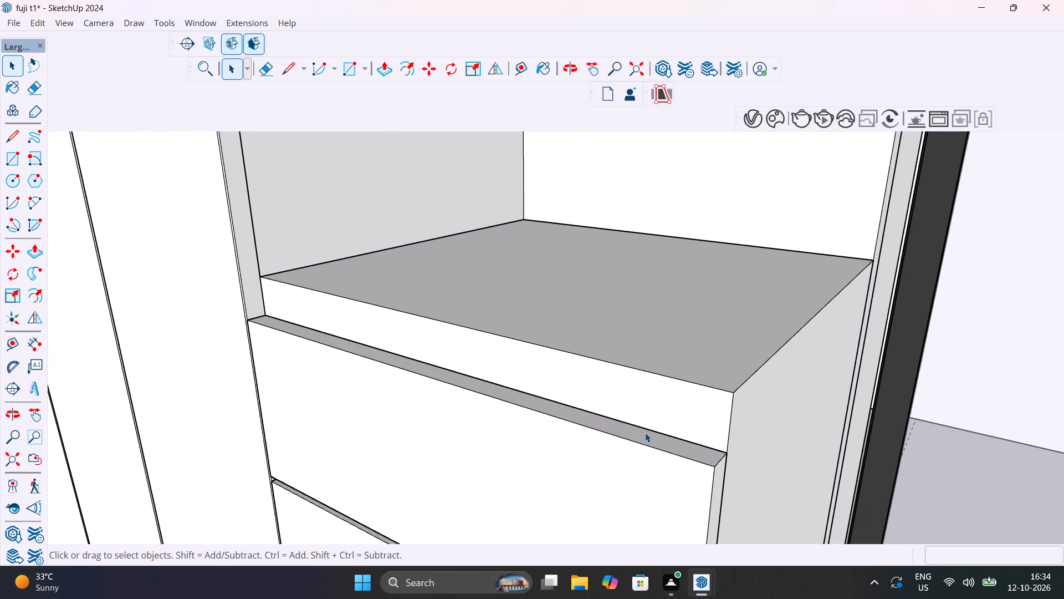
{"action": "middle_click_drag", "start_coordinate": [641, 433], "coordinate": [515, 390]}
{"action": "left_click", "coordinate": [575, 413]}
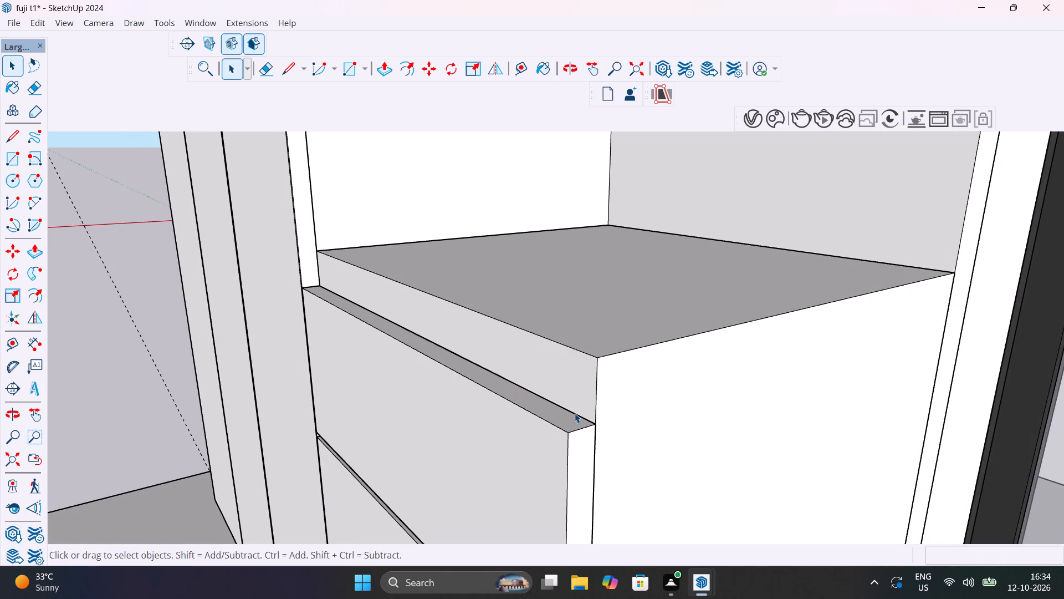
{"action": "left_click", "coordinate": [575, 413]}
{"action": "double_click", "coordinate": [581, 412]}
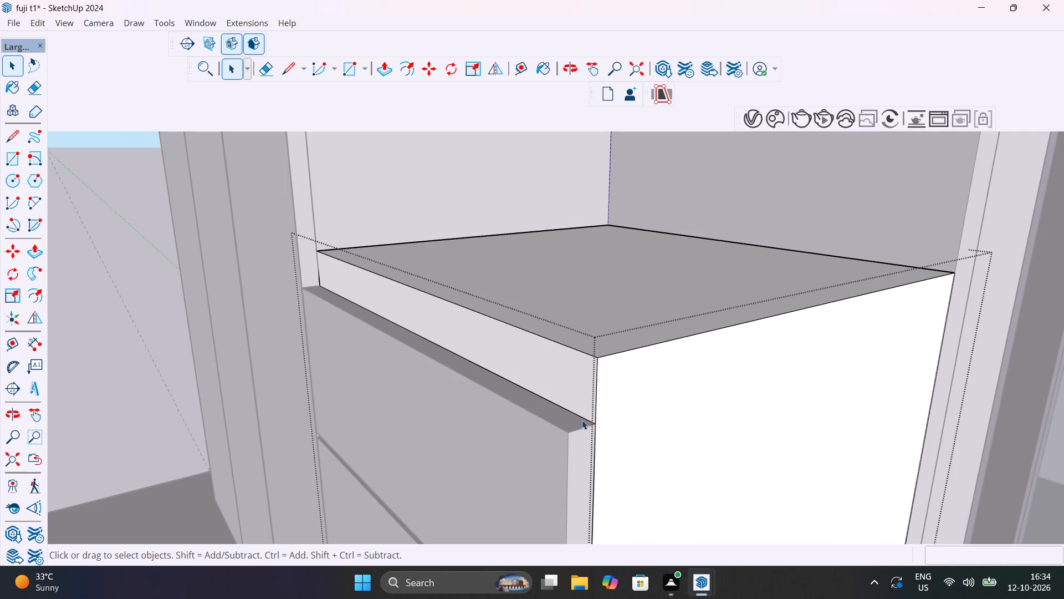
{"action": "left_click", "coordinate": [586, 419]}
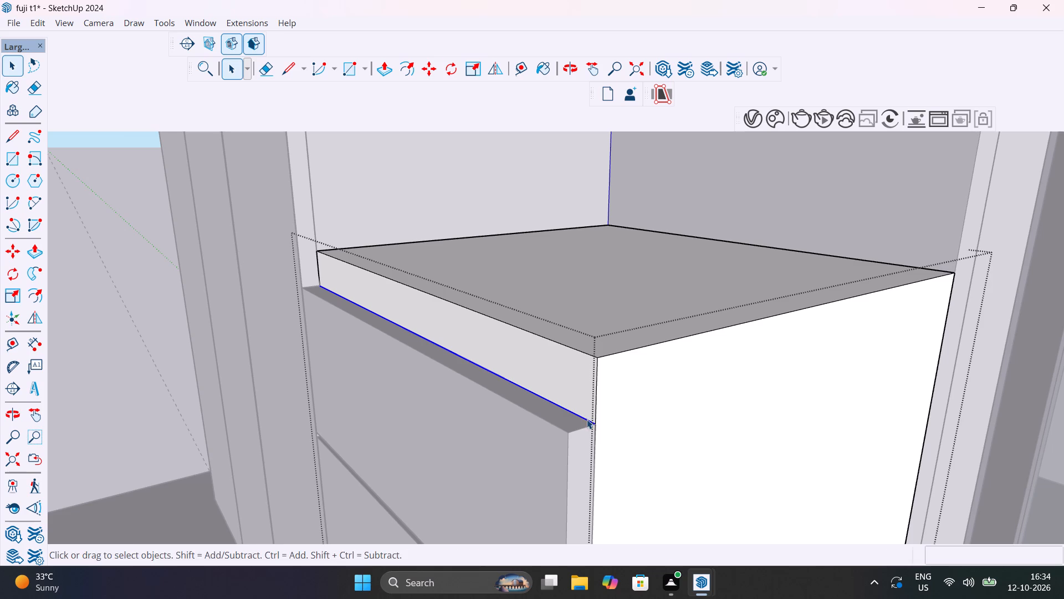
{"action": "key", "text": "m"}
{"action": "left_click", "coordinate": [594, 424]}
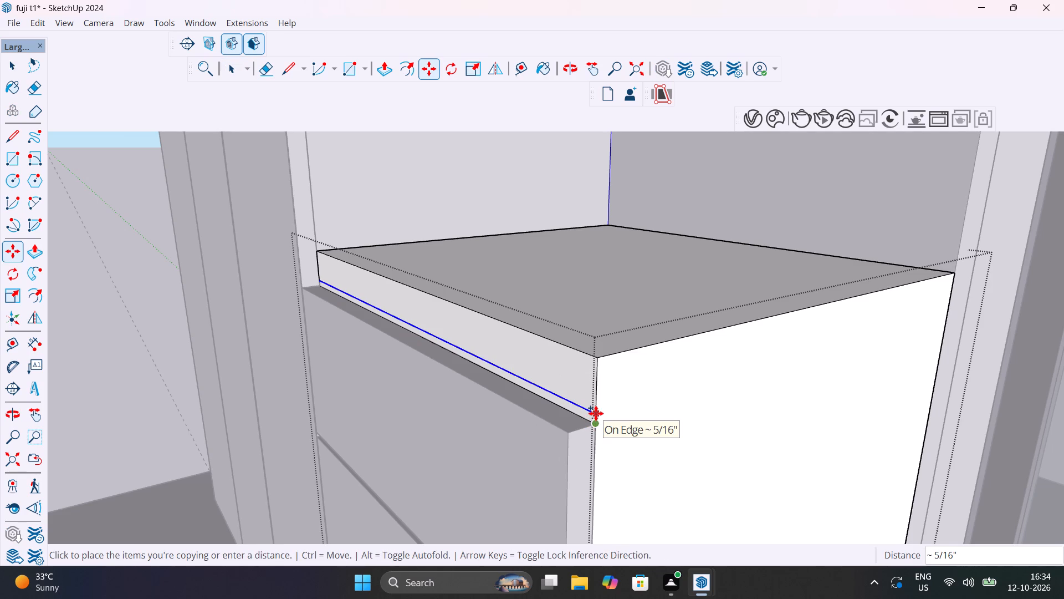
{"action": "type", "text": "4mm"}
{"action": "key", "text": "Return"}
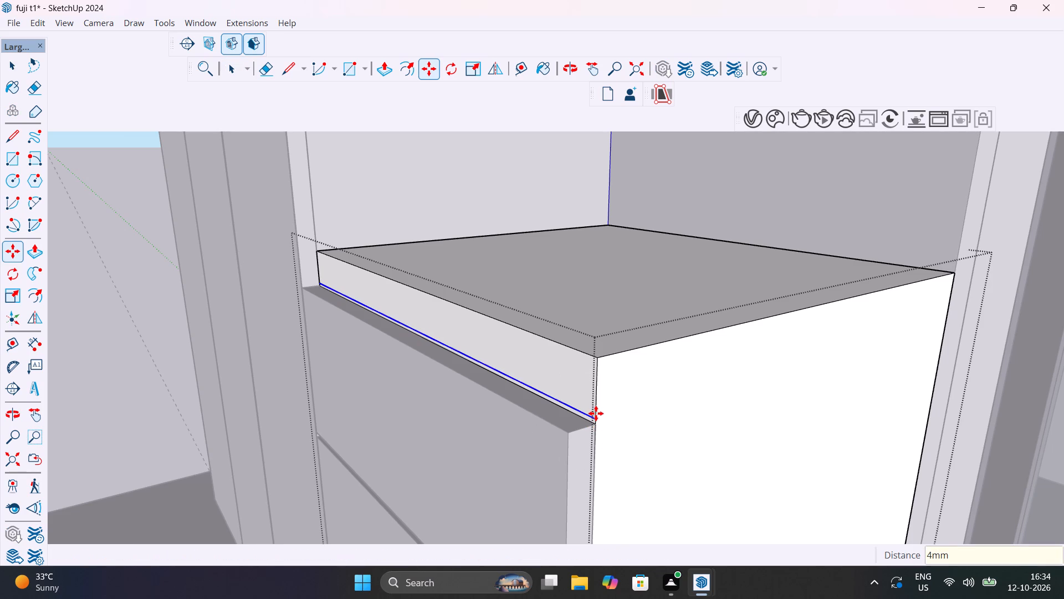
{"action": "key", "text": "space"}
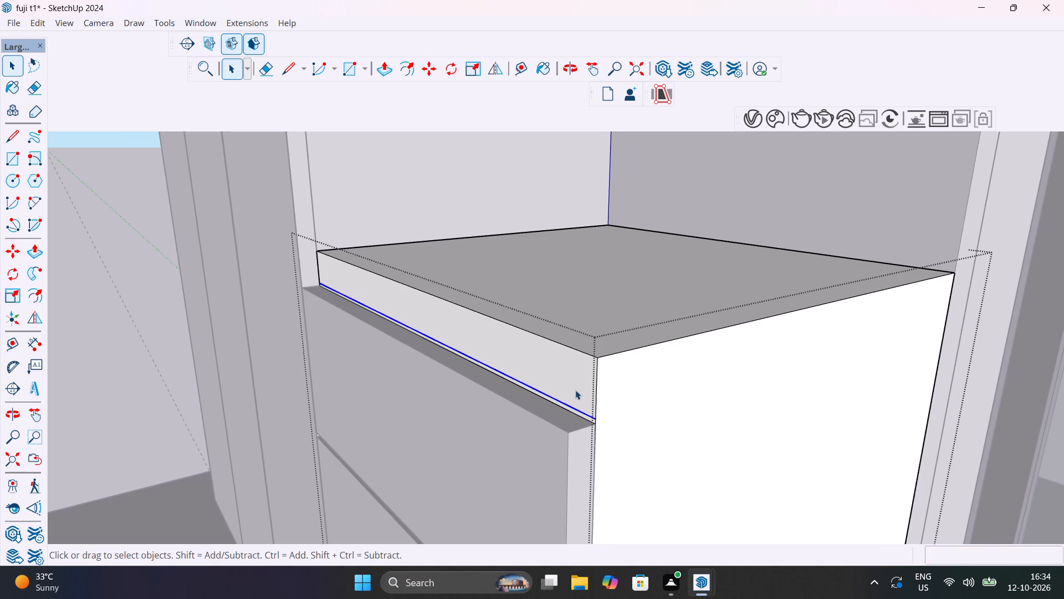
Pull the slab's front face above the 4 mm line forward 1", flush with the drawer panel, and leave the group.
{"action": "left_click", "coordinate": [575, 390]}
{"action": "key", "text": "p"}
{"action": "left_click", "coordinate": [575, 390]}
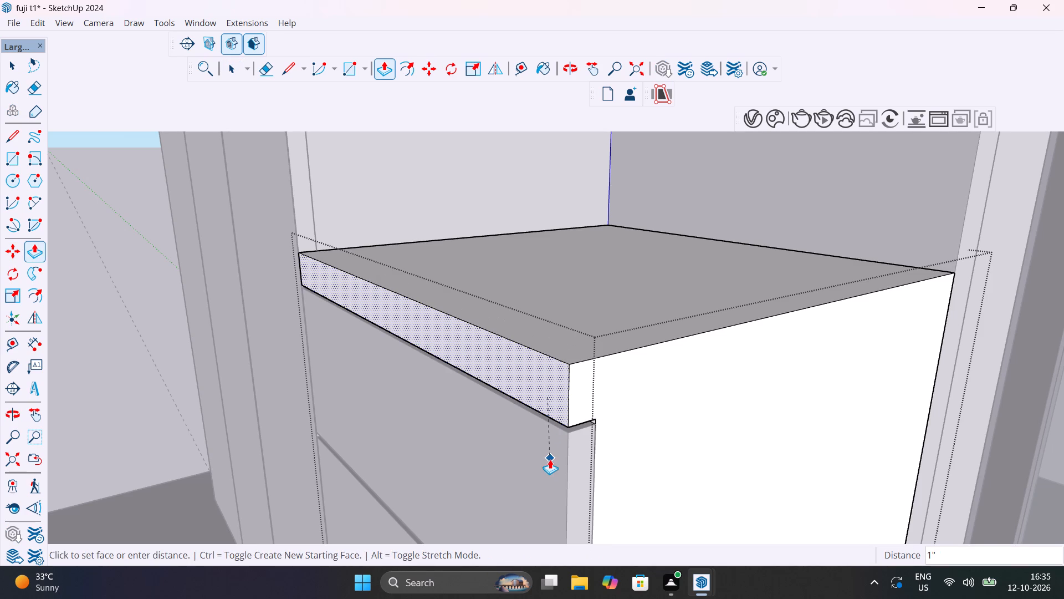
{"action": "left_click", "coordinate": [555, 463]}
{"action": "key", "text": "space"}
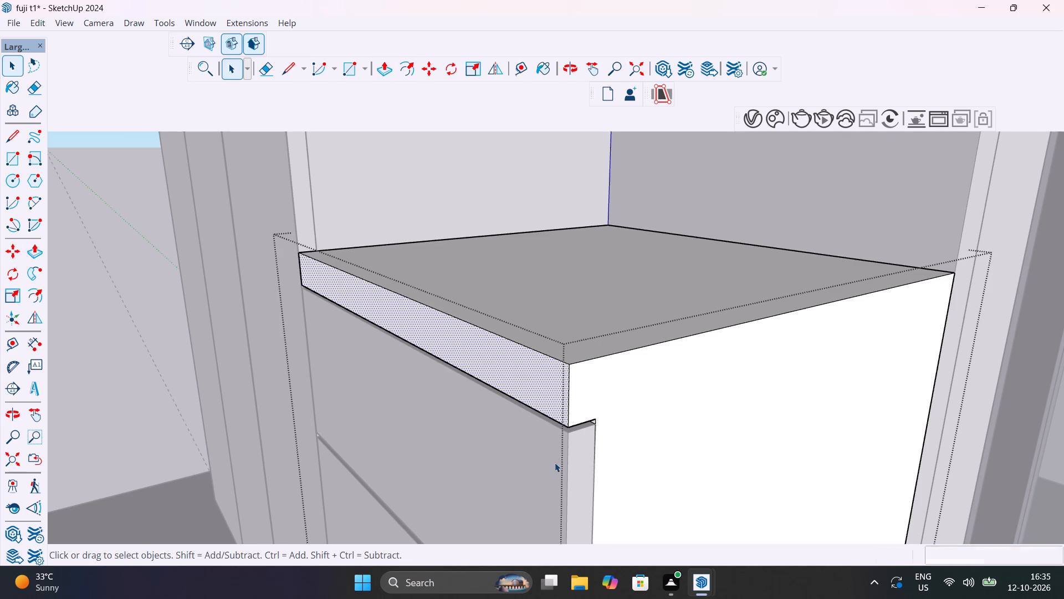
{"action": "scroll", "coordinate": [555, 463], "scroll_direction": "down", "scroll_amount": 14}
{"action": "left_click", "coordinate": [309, 380]}
Examine the gap between the low block's top slab and drawer fronts, and the cabinet as a whole, from several angles.
{"action": "scroll", "coordinate": [444, 445], "scroll_direction": "down", "scroll_amount": 1}
{"action": "middle_click_drag", "start_coordinate": [448, 446], "coordinate": [528, 441]}
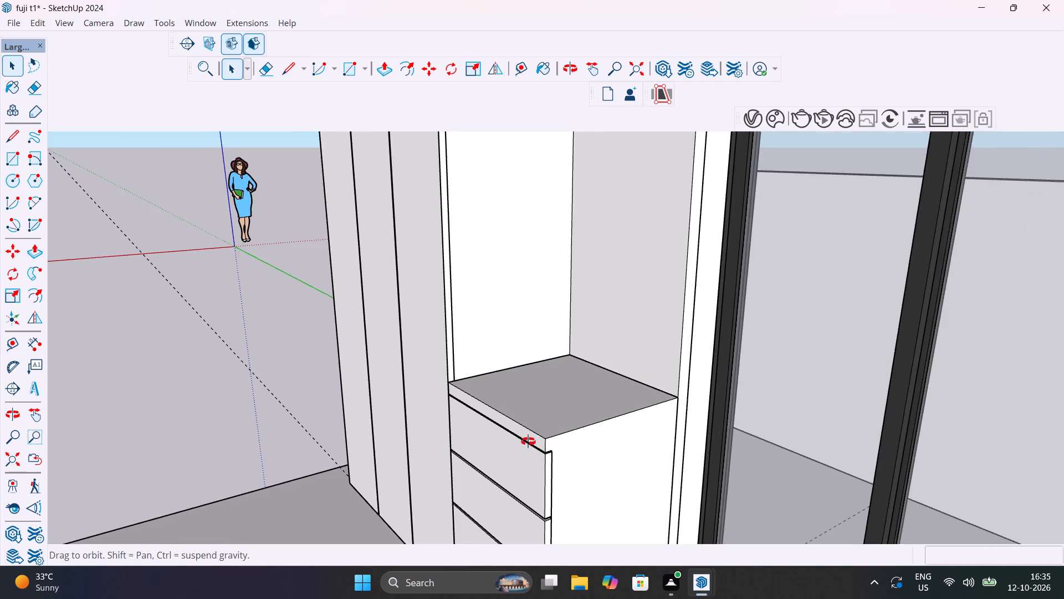
{"action": "middle_click_drag", "start_coordinate": [528, 441], "coordinate": [628, 424]}
{"action": "scroll", "coordinate": [664, 397], "scroll_direction": "up", "scroll_amount": 9}
{"action": "middle_click_drag", "start_coordinate": [816, 403], "coordinate": [605, 379]}
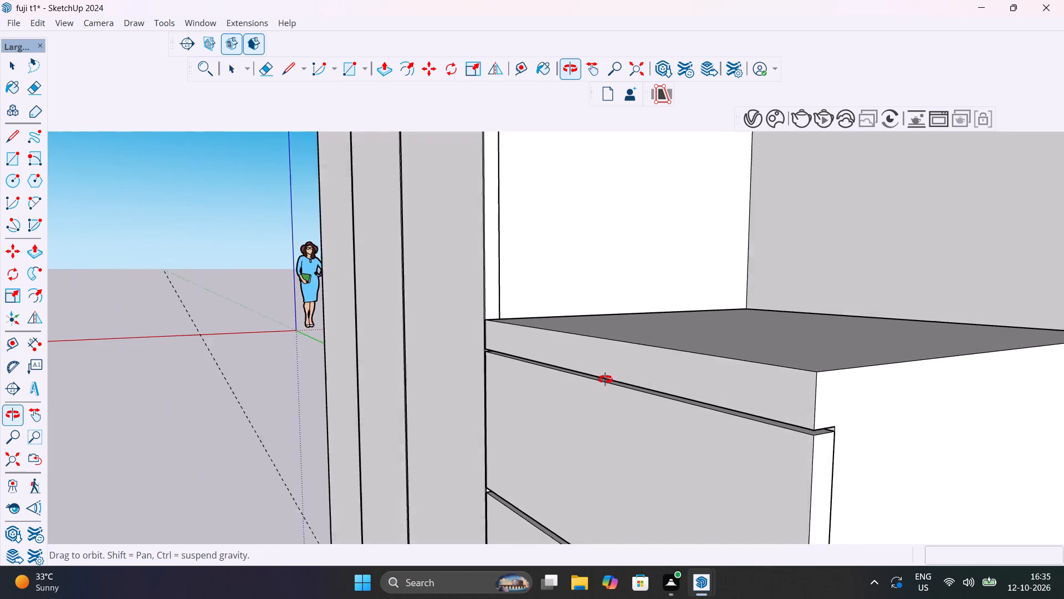
{"action": "middle_click_drag", "start_coordinate": [605, 379], "coordinate": [805, 434]}
{"action": "scroll", "coordinate": [805, 434], "scroll_direction": "down", "scroll_amount": 8}
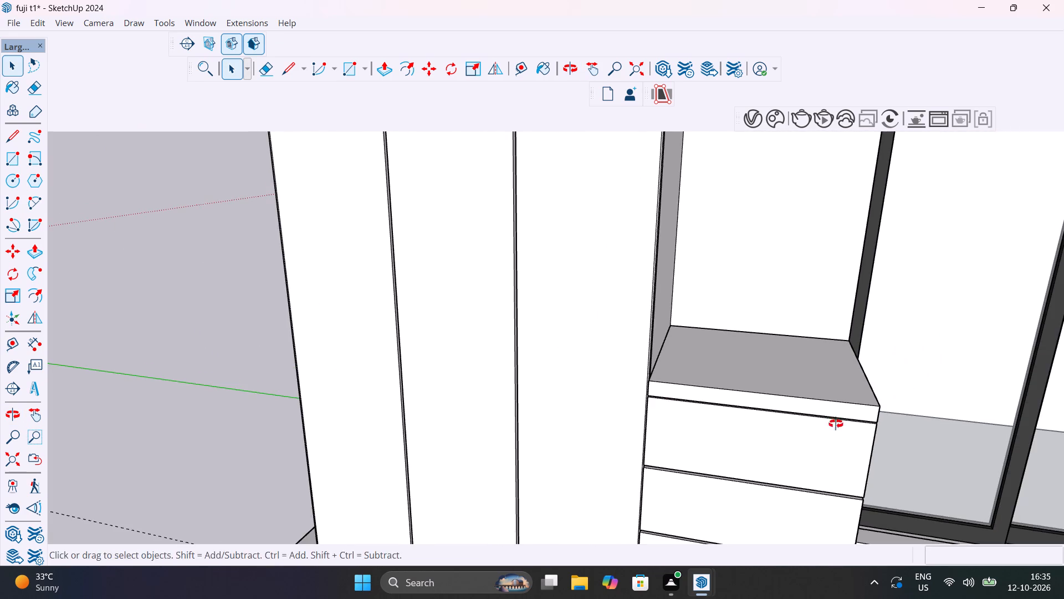
{"action": "middle_click_drag", "start_coordinate": [836, 424], "coordinate": [635, 407]}
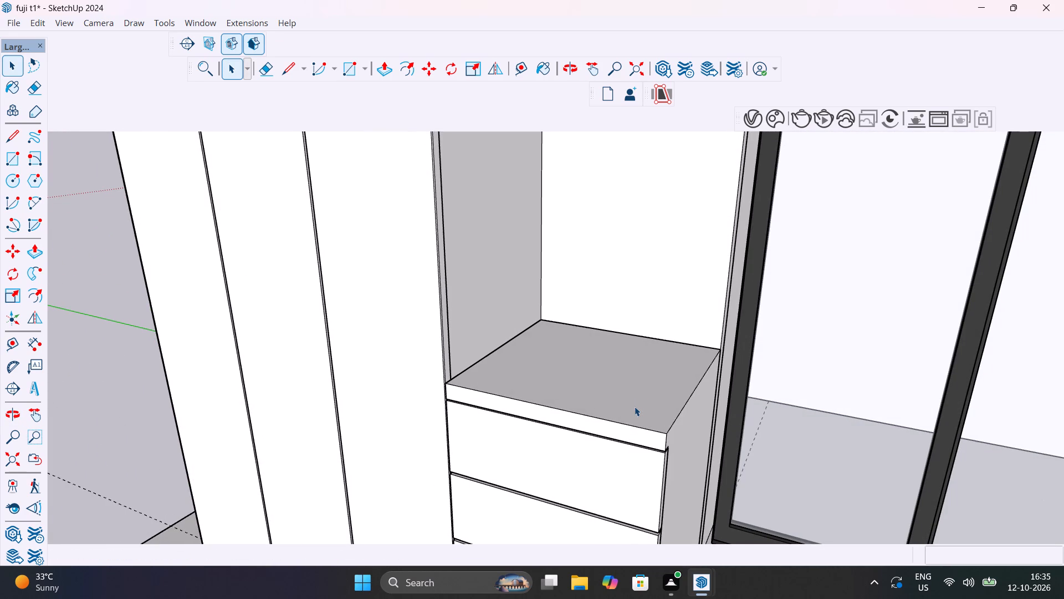
{"action": "scroll", "coordinate": [635, 407], "scroll_direction": "down", "scroll_amount": 18}
{"action": "middle_click_drag", "start_coordinate": [657, 444], "coordinate": [710, 435]}
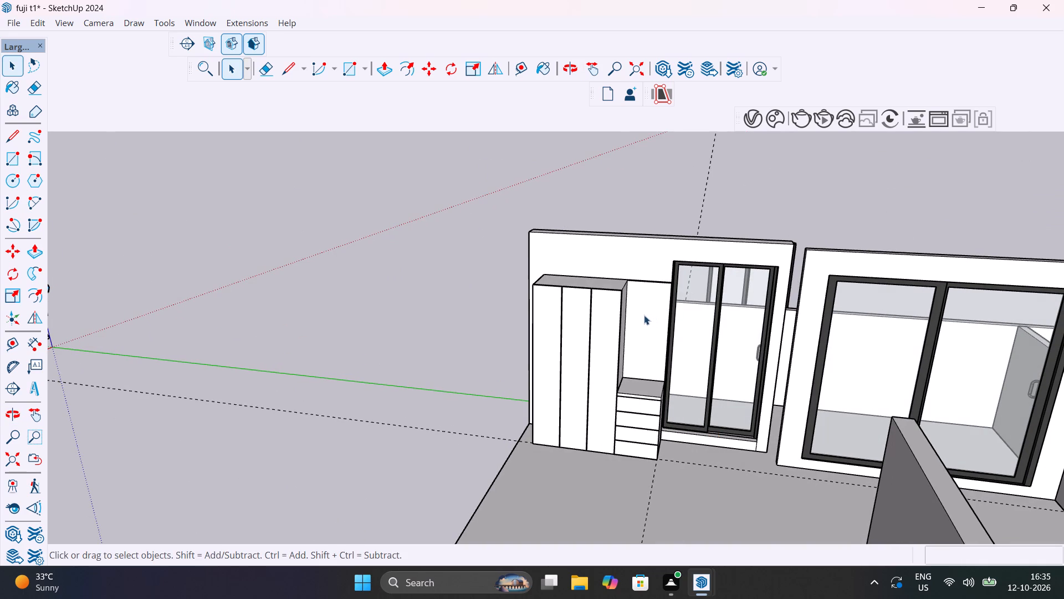
Open the cabinet's group for editing at the recessed back panel above the low block.
{"action": "left_click", "coordinate": [643, 315]}
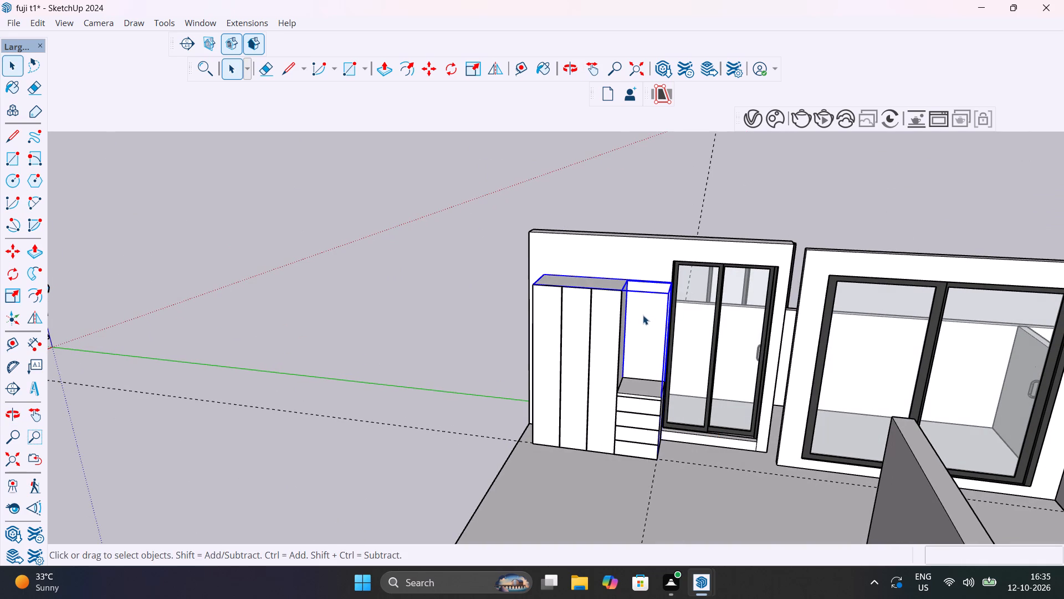
{"action": "double_click", "coordinate": [643, 315]}
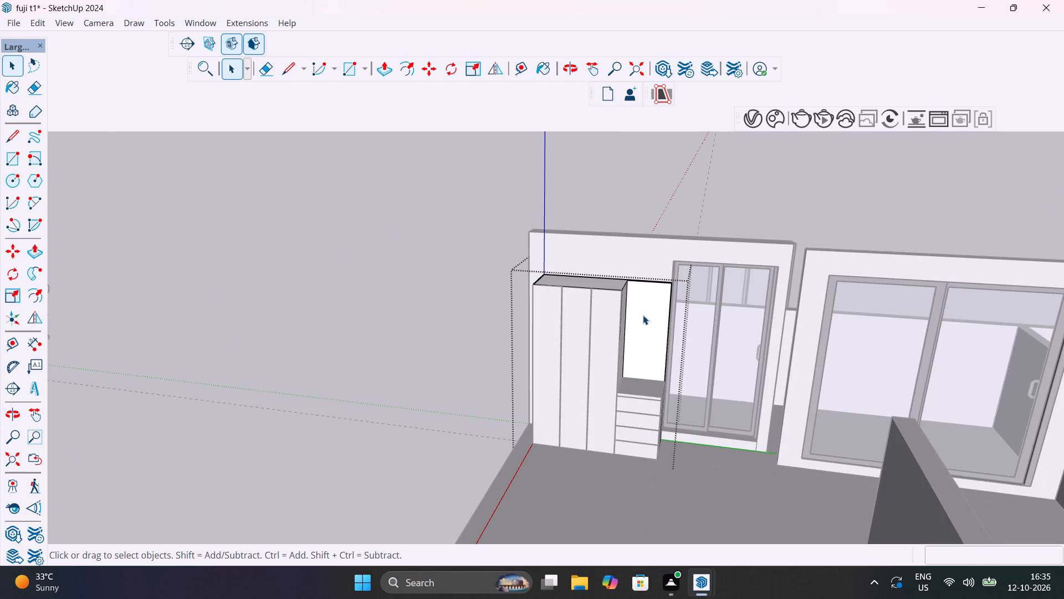
{"action": "scroll", "coordinate": [643, 315], "scroll_direction": "up", "scroll_amount": 12}
{"action": "left_click", "coordinate": [643, 315]}
{"action": "scroll", "coordinate": [649, 309], "scroll_direction": "down", "scroll_amount": 7}
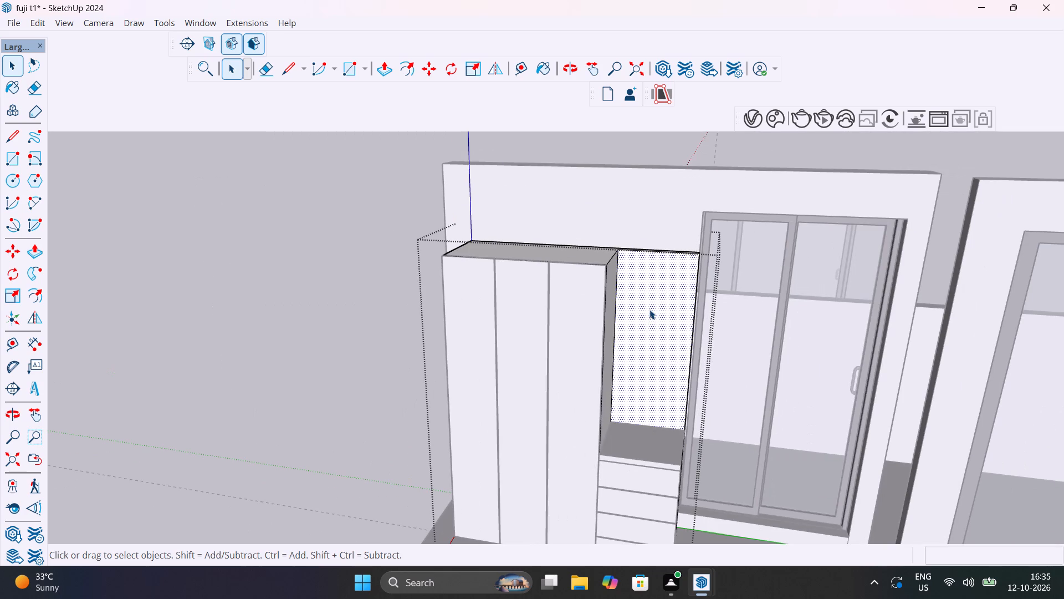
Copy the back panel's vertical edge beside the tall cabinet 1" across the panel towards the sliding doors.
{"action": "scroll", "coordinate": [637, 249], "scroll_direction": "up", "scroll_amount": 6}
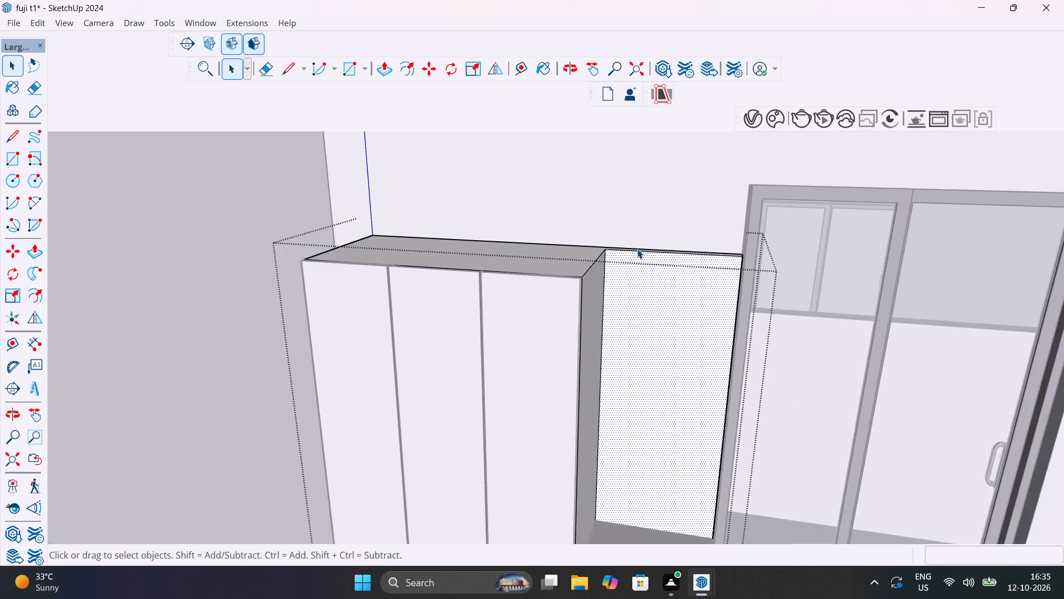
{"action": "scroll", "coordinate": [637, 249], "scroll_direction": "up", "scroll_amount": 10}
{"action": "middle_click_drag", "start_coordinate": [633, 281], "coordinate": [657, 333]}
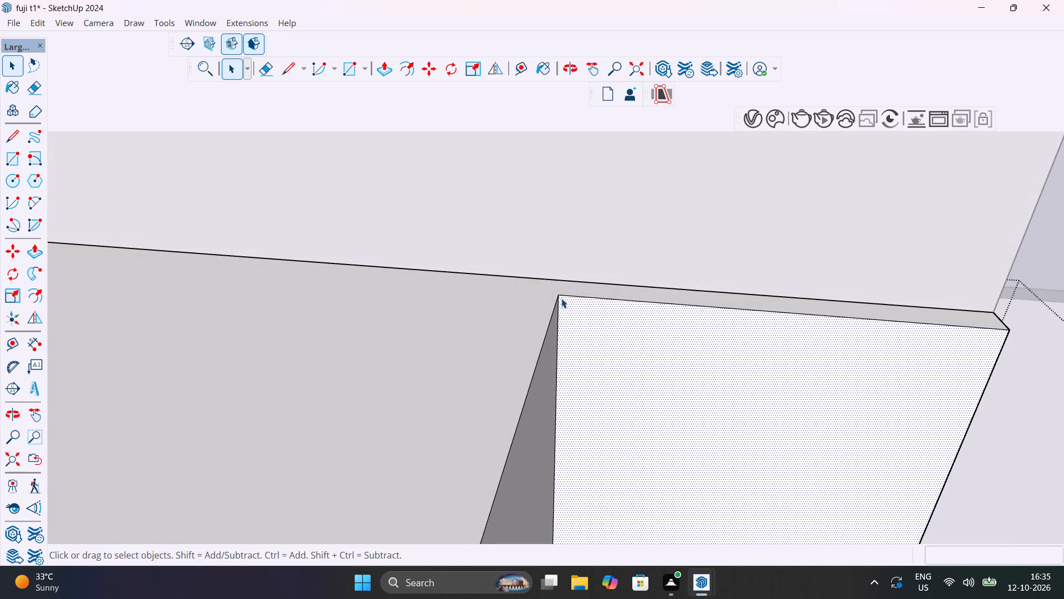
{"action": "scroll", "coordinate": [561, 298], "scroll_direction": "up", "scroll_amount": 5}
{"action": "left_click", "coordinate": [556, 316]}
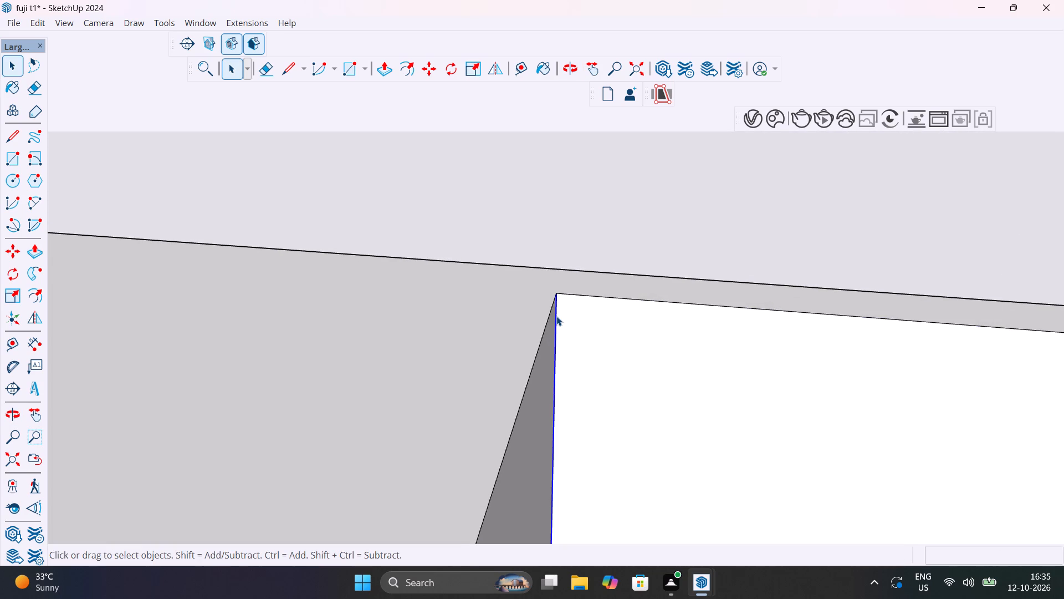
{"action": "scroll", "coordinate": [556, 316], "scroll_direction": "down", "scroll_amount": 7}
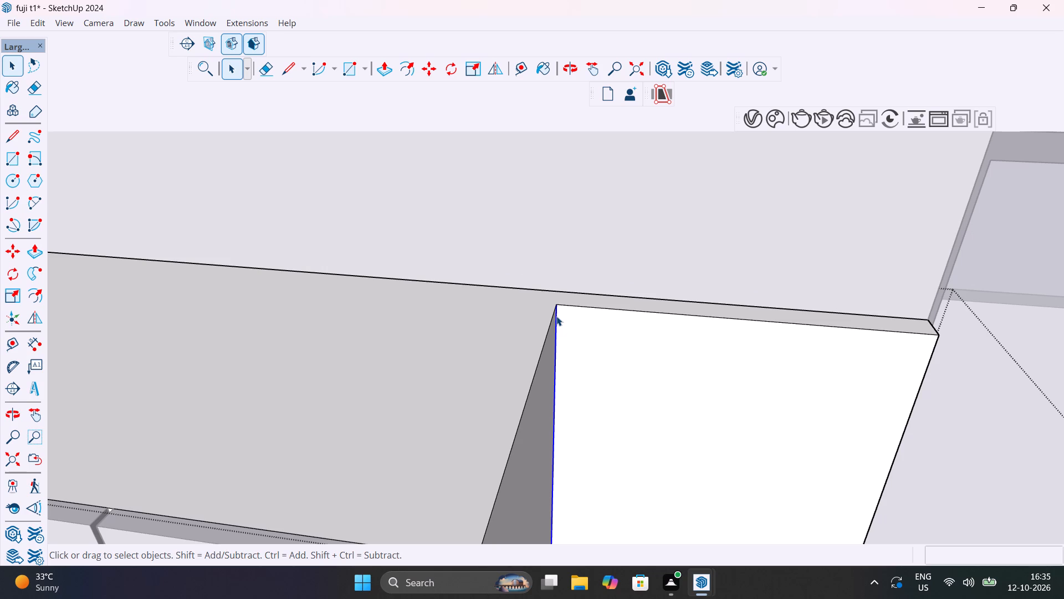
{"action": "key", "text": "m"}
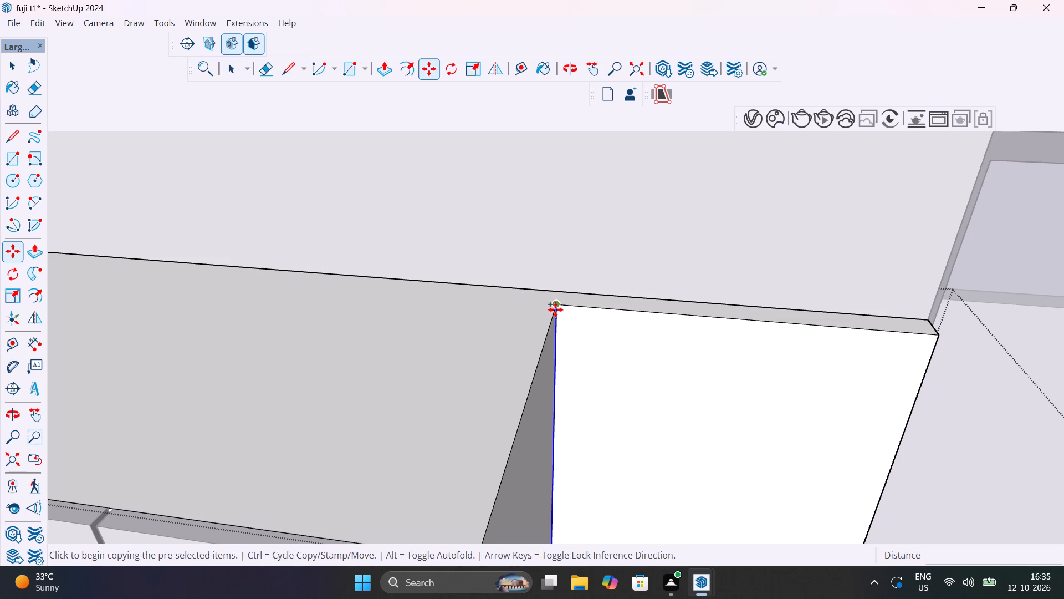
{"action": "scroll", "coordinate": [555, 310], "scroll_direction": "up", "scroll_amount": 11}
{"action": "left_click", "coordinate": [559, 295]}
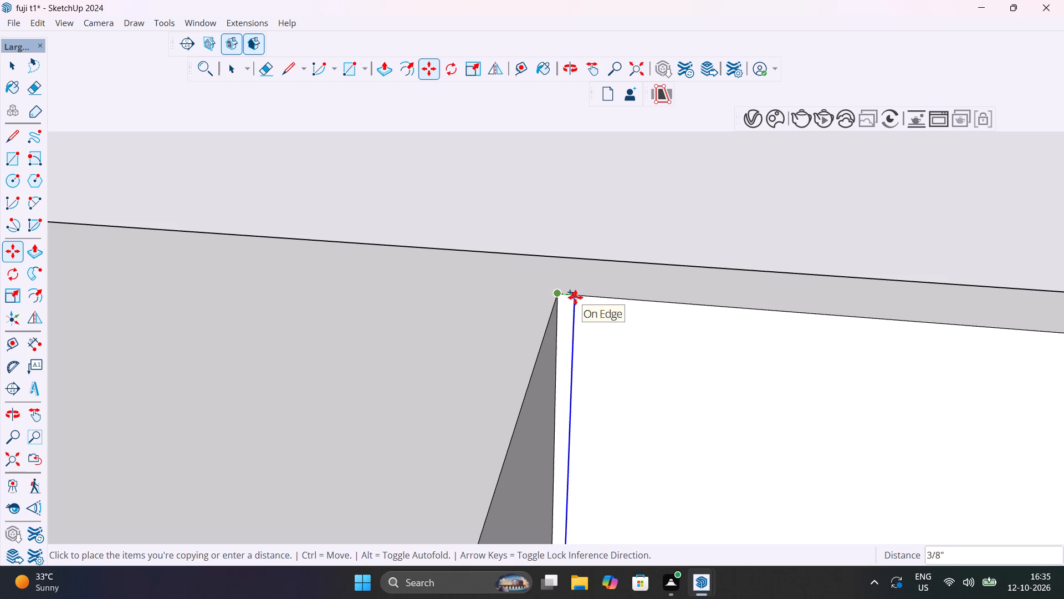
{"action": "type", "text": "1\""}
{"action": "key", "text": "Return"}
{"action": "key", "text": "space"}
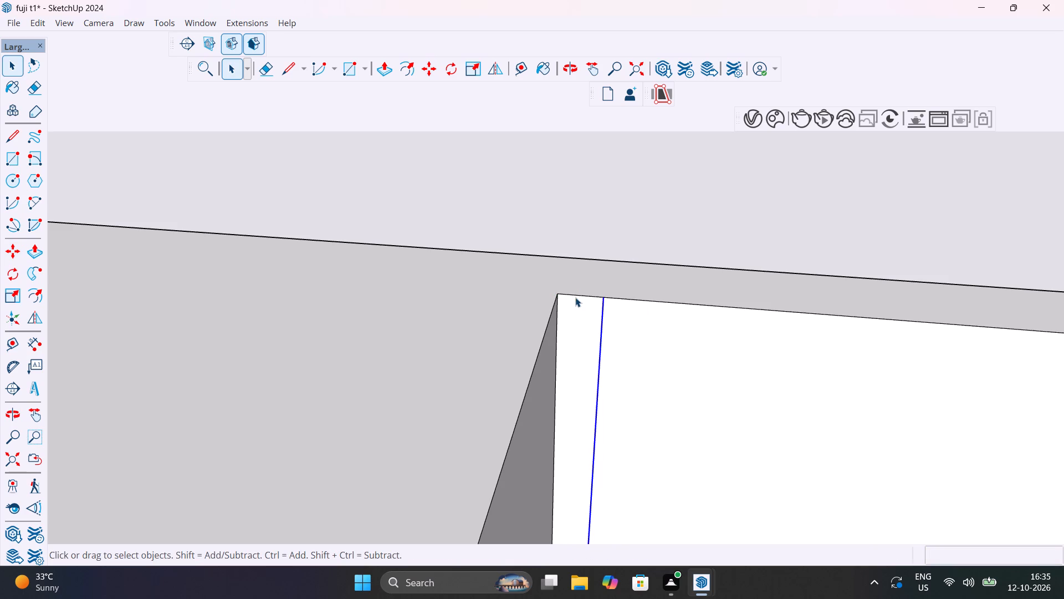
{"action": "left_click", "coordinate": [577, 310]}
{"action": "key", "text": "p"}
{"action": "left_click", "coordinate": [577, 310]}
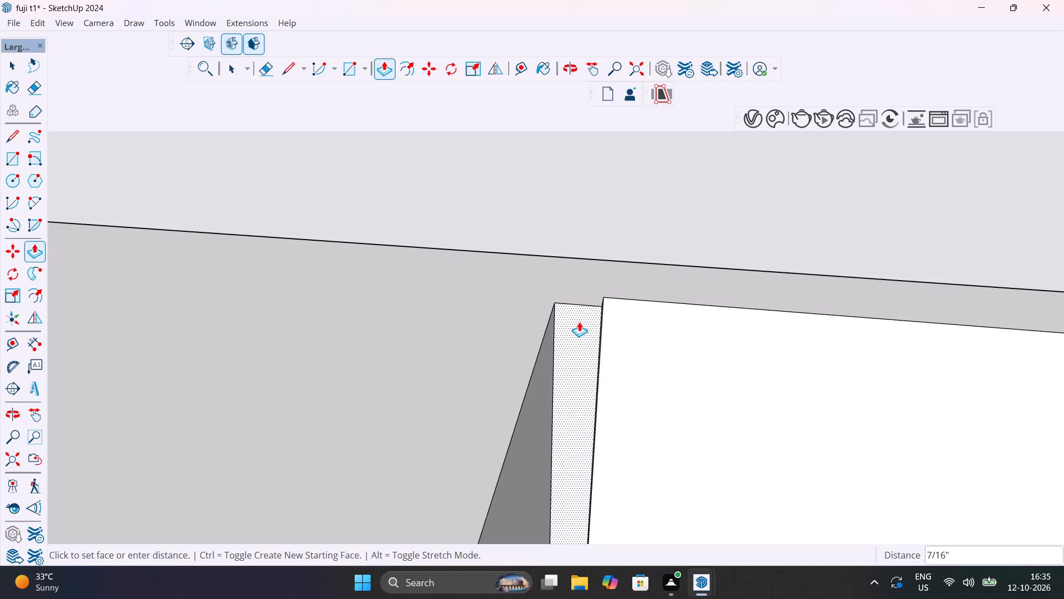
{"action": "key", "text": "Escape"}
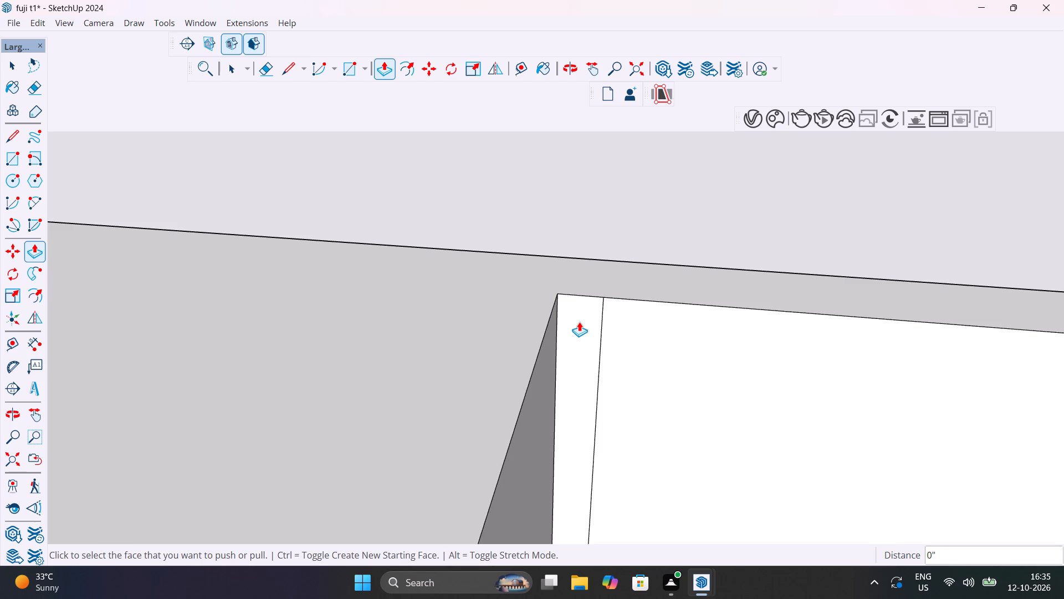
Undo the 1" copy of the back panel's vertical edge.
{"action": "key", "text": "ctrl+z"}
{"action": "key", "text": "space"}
Copy the back panel's vertical edge beside the tall cabinet 1 mm across the panel towards the sliding doors.
{"action": "scroll", "coordinate": [569, 308], "scroll_direction": "up", "scroll_amount": 5}
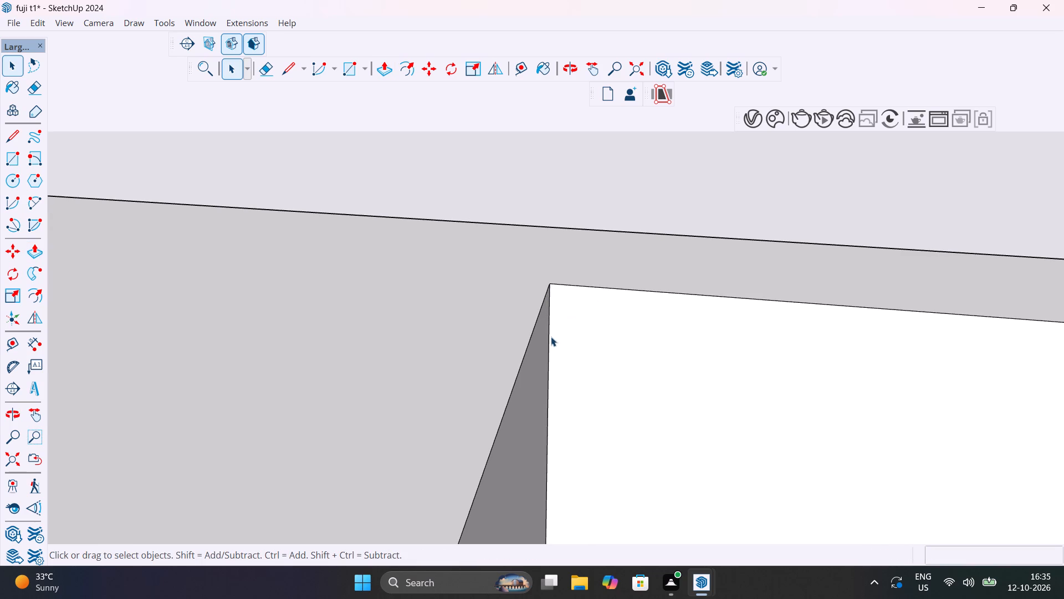
{"action": "left_click", "coordinate": [549, 335]}
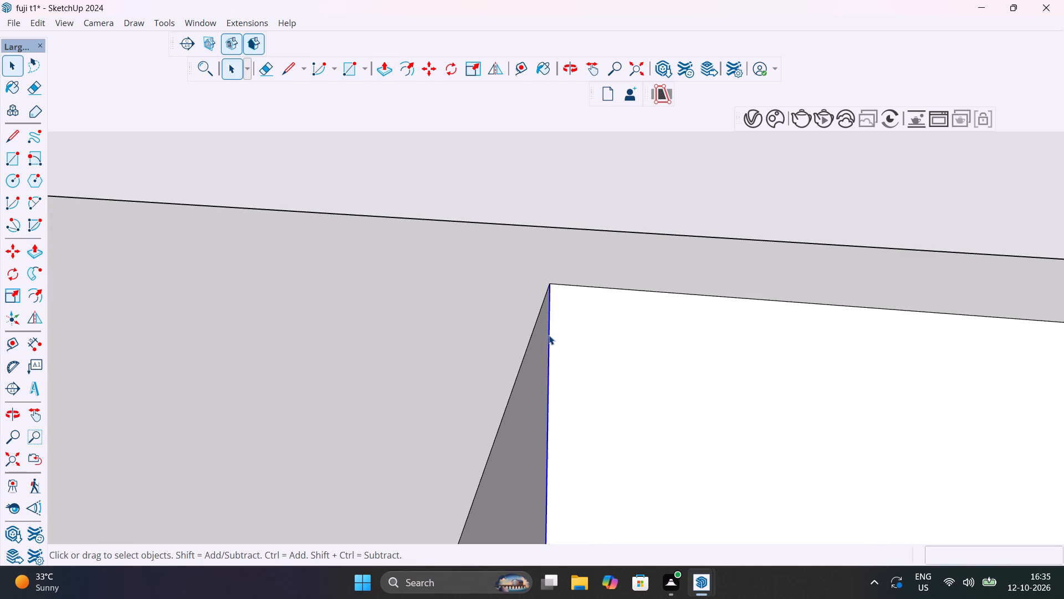
{"action": "key", "text": "m"}
{"action": "left_click", "coordinate": [552, 286]}
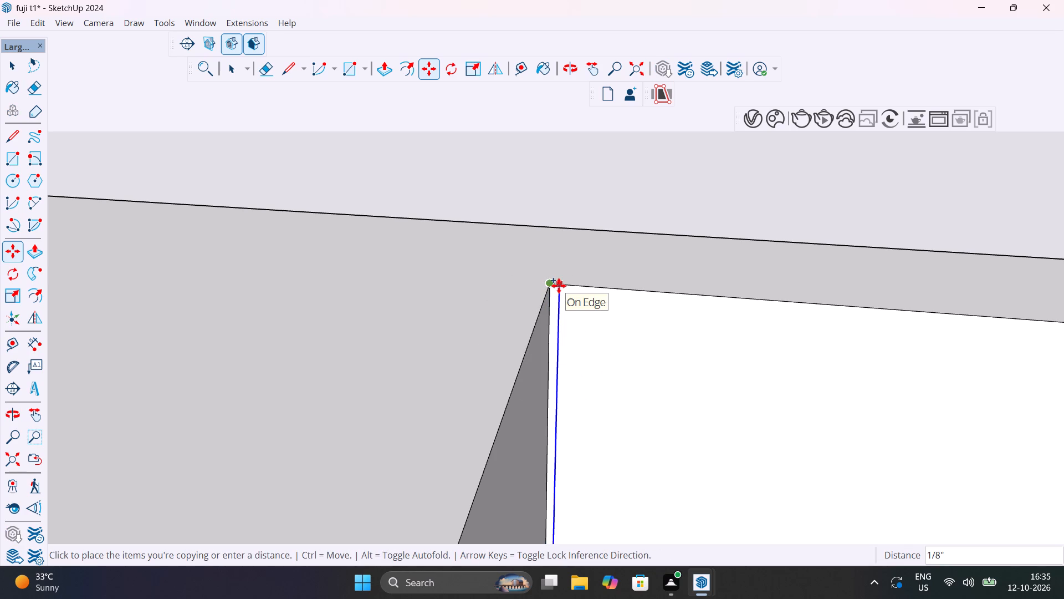
{"action": "key", "text": "1"}
{"action": "type", "text": "mm"}
{"action": "key", "text": "Return"}
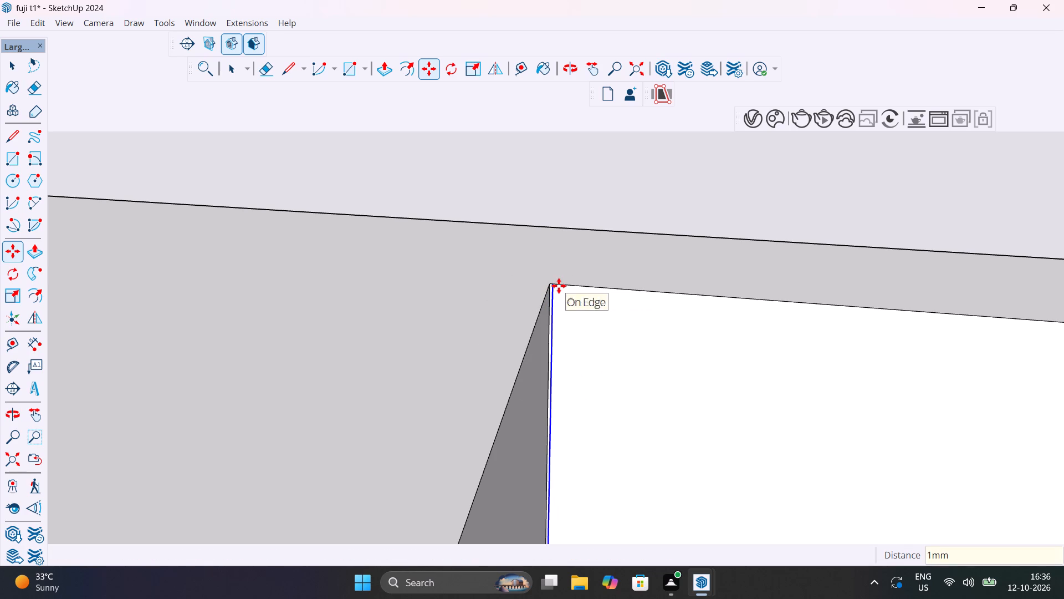
Copy the new vertical line on the back panel a further 1" towards the sliding doors.
{"action": "scroll", "coordinate": [559, 286], "scroll_direction": "up", "scroll_amount": 11}
{"action": "key", "text": "m"}
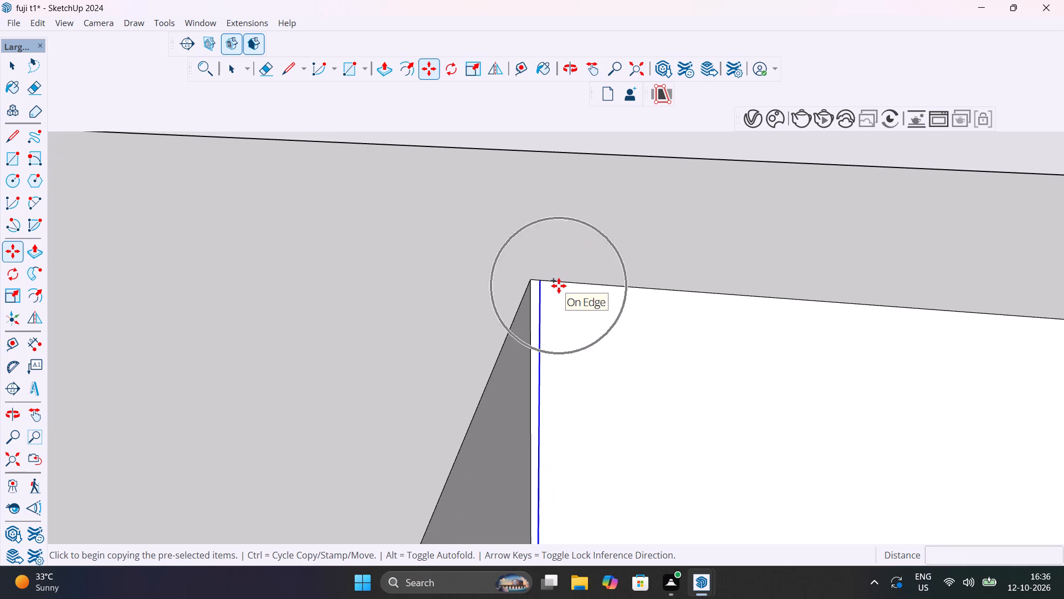
{"action": "left_click", "coordinate": [543, 280]}
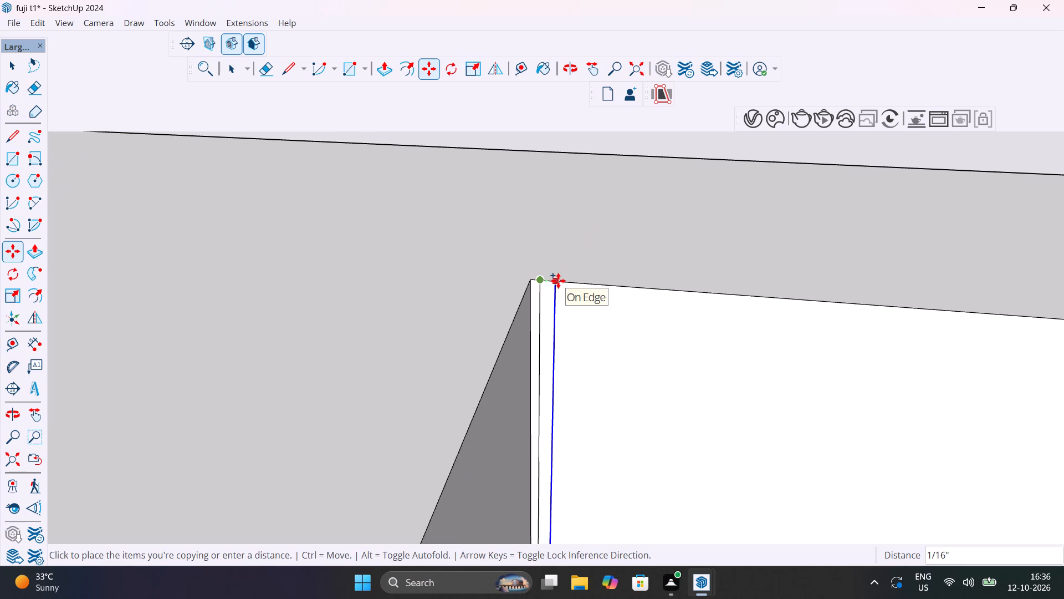
{"action": "type", "text": "1\""}
{"action": "key", "text": "Return"}
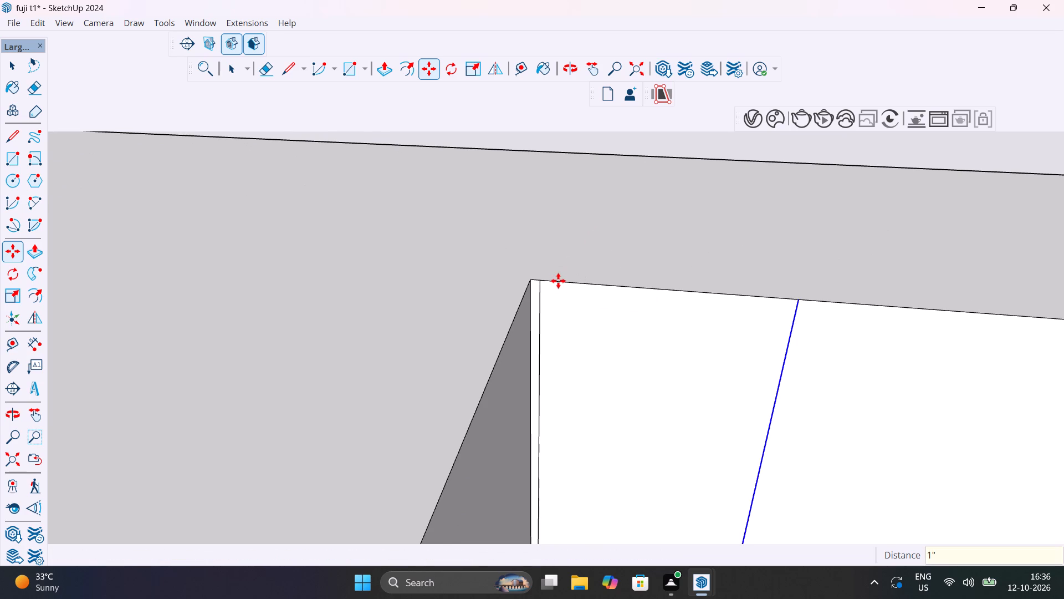
{"action": "scroll", "coordinate": [558, 281], "scroll_direction": "down", "scroll_amount": 20}
{"action": "scroll", "coordinate": [558, 281], "scroll_direction": "down", "scroll_amount": 11}
{"action": "scroll", "coordinate": [558, 308], "scroll_direction": "up", "scroll_amount": 13}
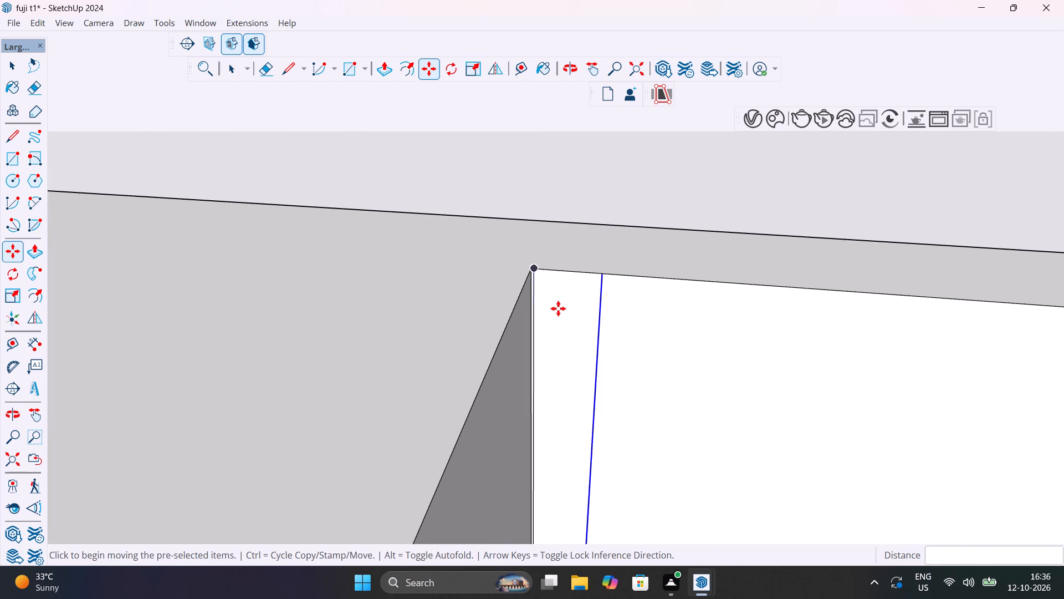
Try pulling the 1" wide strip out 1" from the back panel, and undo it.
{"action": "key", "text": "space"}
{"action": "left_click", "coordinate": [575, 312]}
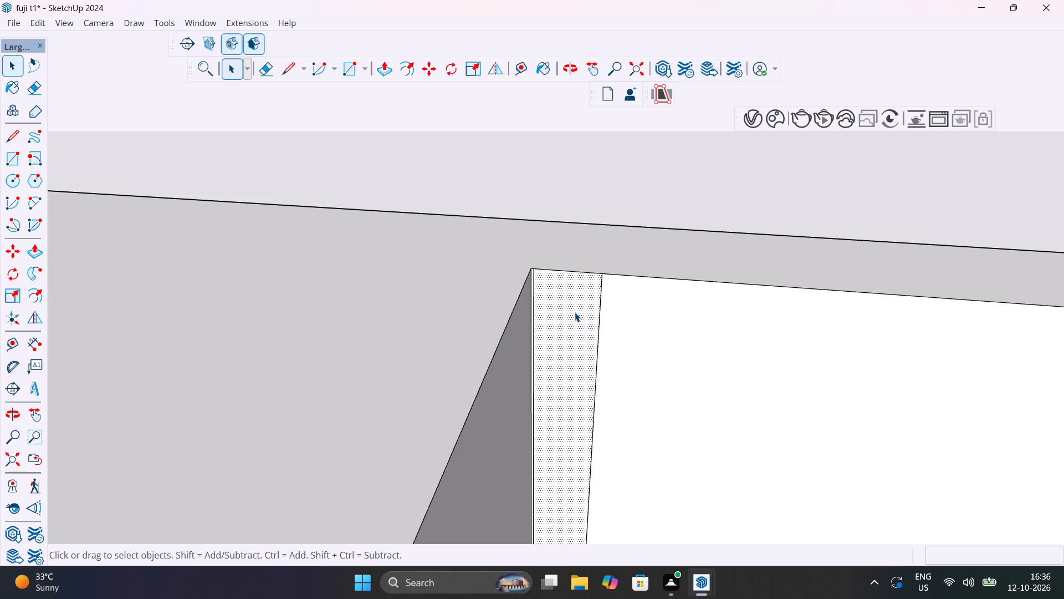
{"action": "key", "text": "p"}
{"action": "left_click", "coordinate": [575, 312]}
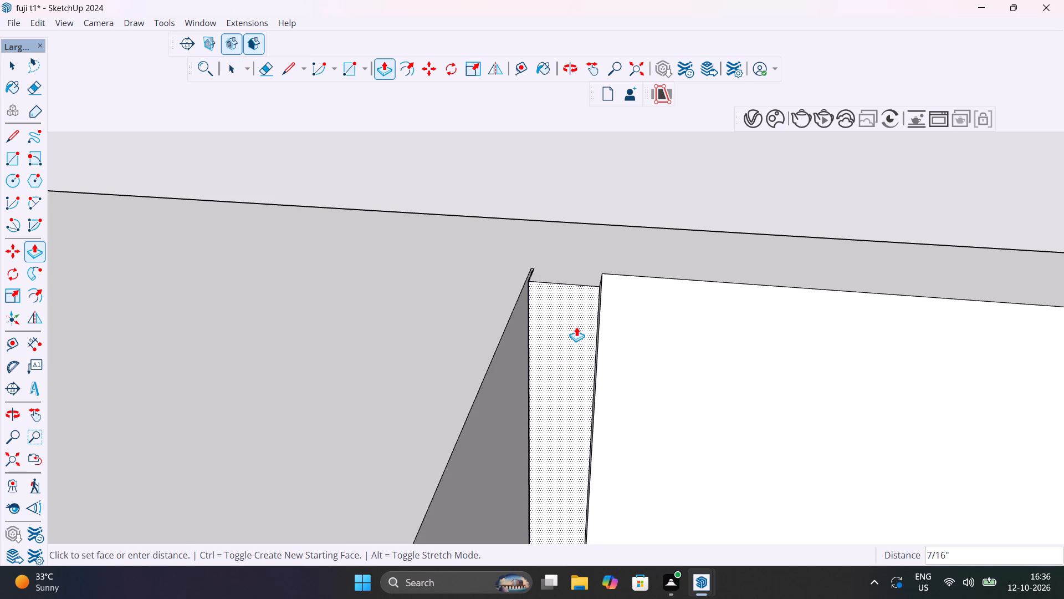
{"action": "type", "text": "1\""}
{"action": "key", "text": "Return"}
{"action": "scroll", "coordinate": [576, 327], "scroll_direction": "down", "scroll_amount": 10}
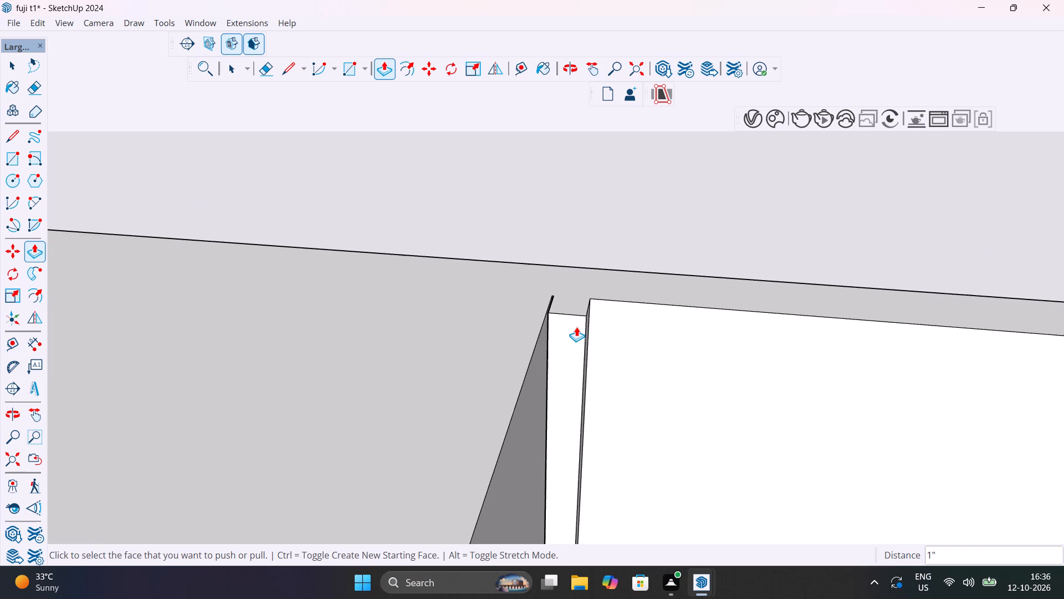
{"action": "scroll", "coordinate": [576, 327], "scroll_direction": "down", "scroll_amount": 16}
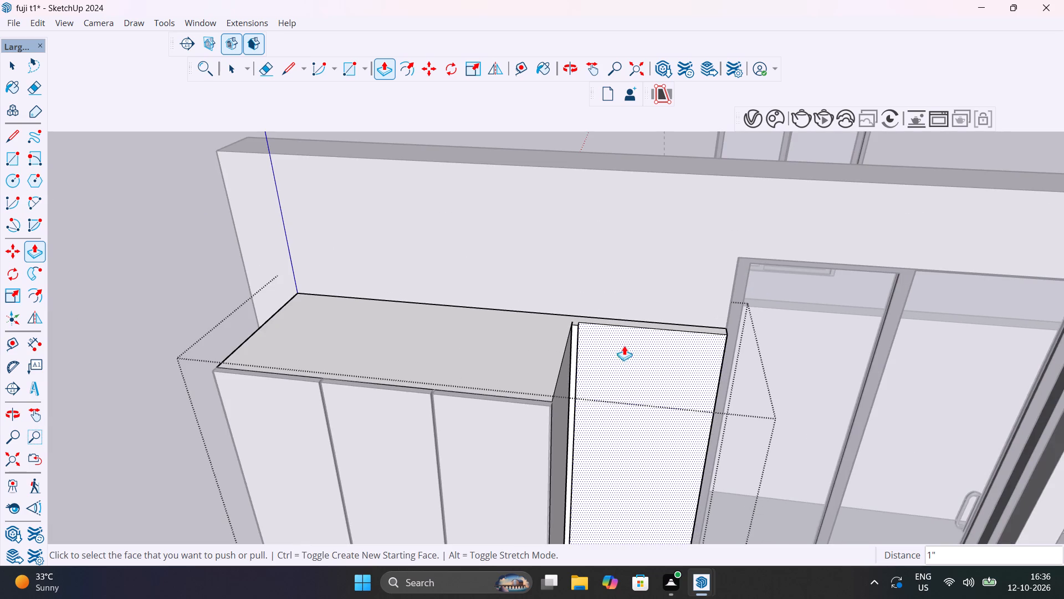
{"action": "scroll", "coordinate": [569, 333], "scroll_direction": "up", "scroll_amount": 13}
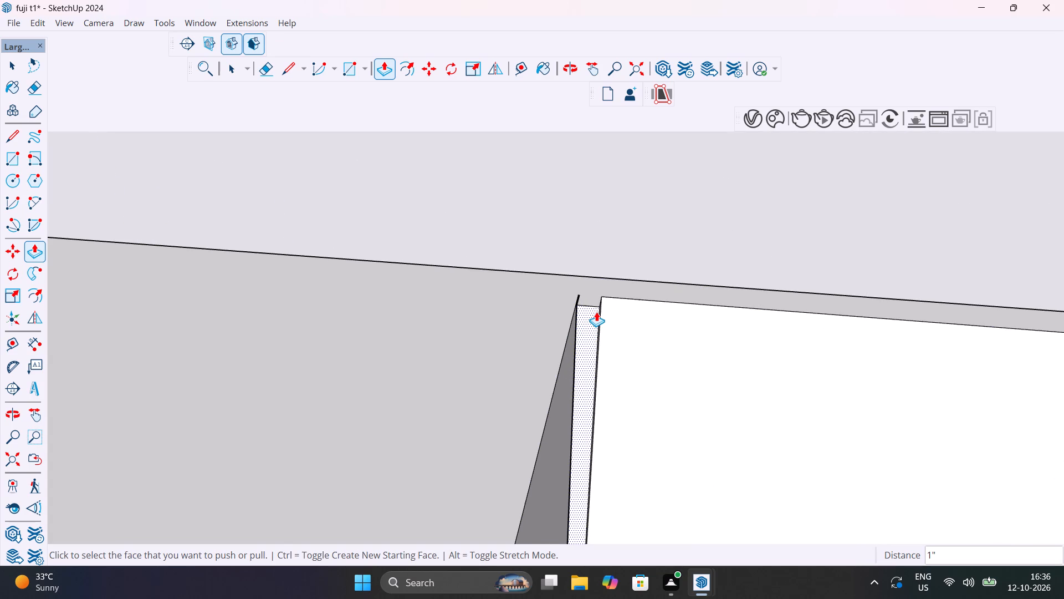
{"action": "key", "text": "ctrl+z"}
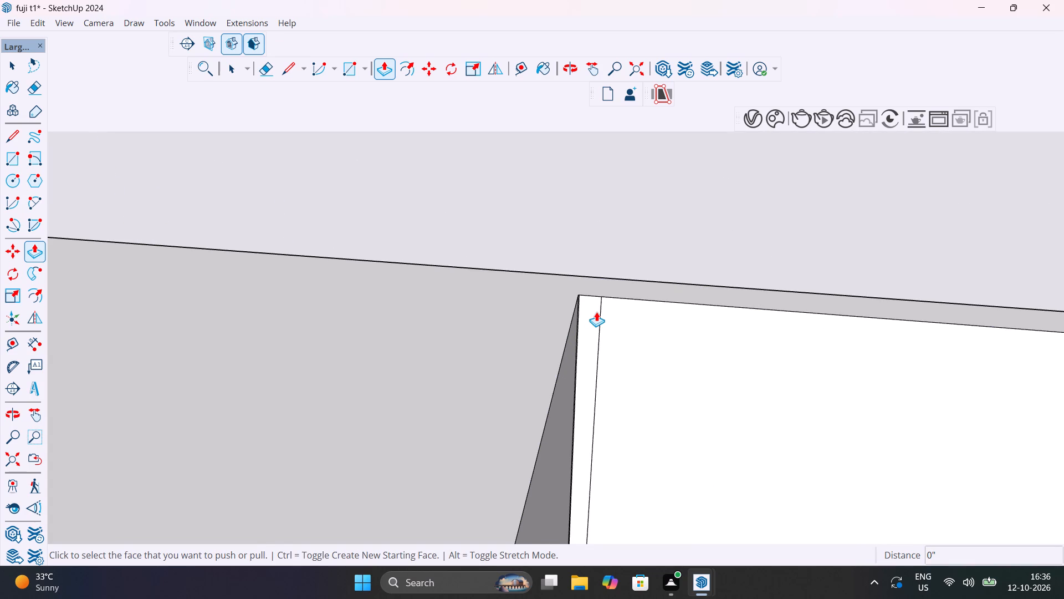
Copy the strip's two vertical lines about 1' 10 15/16" across the back panel to its edge beside the sliding doors.
{"action": "key", "text": "space"}
{"action": "scroll", "coordinate": [576, 313], "scroll_direction": "up", "scroll_amount": 9}
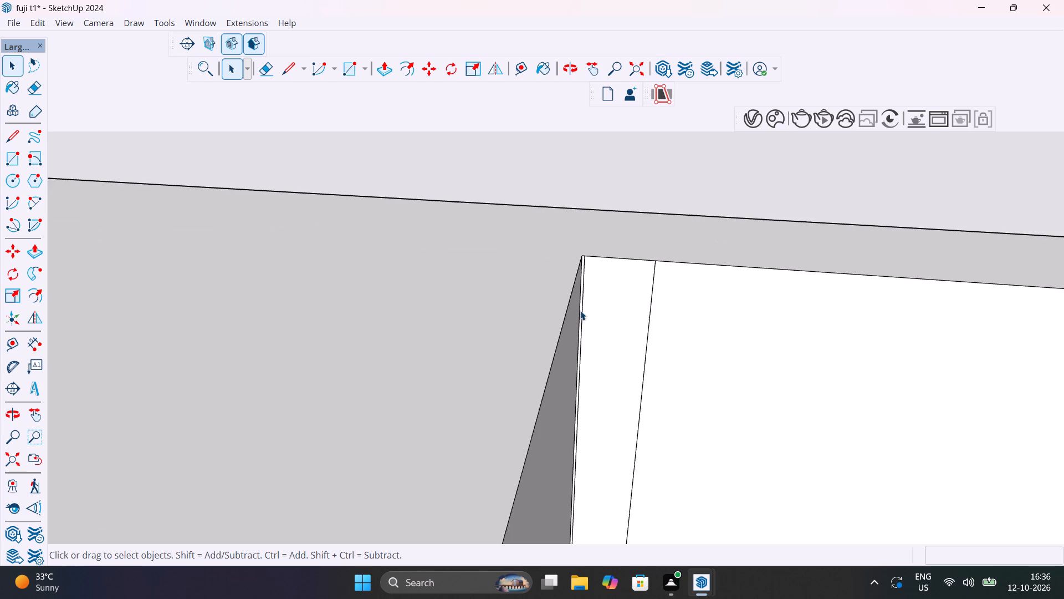
{"action": "scroll", "coordinate": [580, 311], "scroll_direction": "up", "scroll_amount": 6}
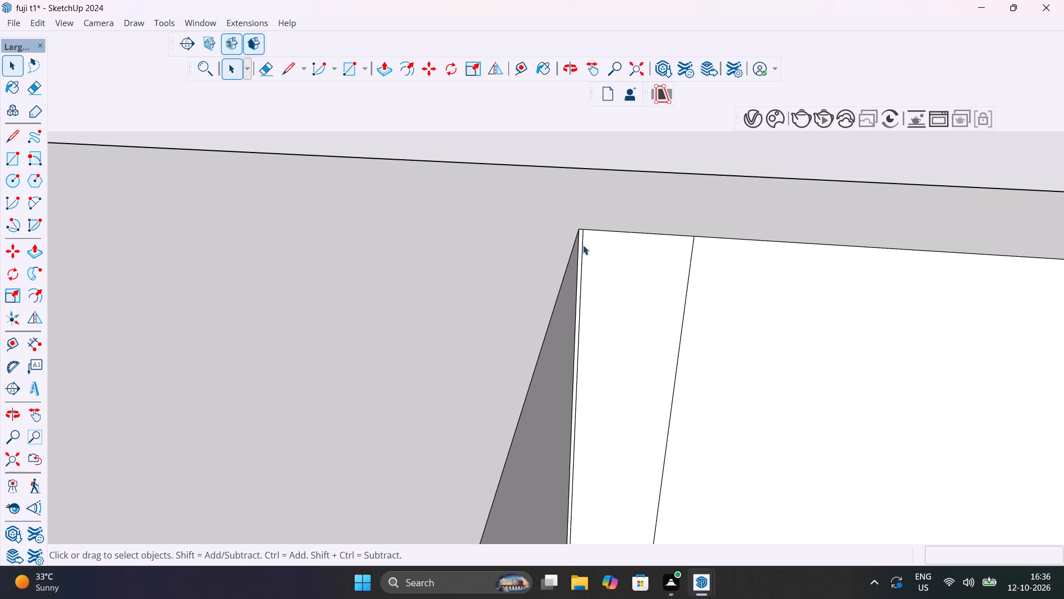
{"action": "left_click", "coordinate": [583, 246]}
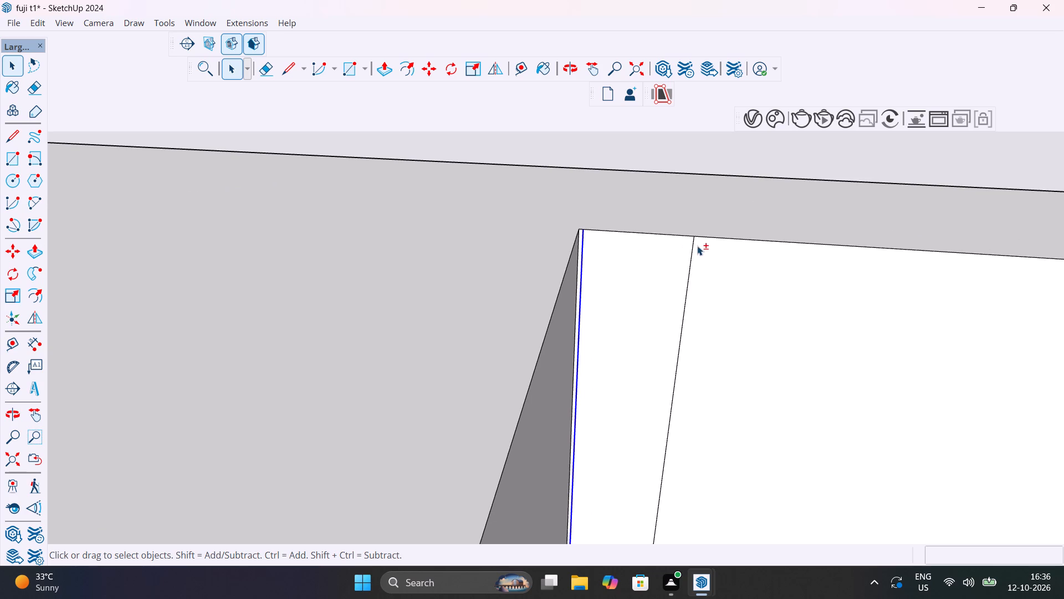
{"action": "left_click", "coordinate": [692, 250], "text": "shift"}
{"action": "key", "text": "m"}
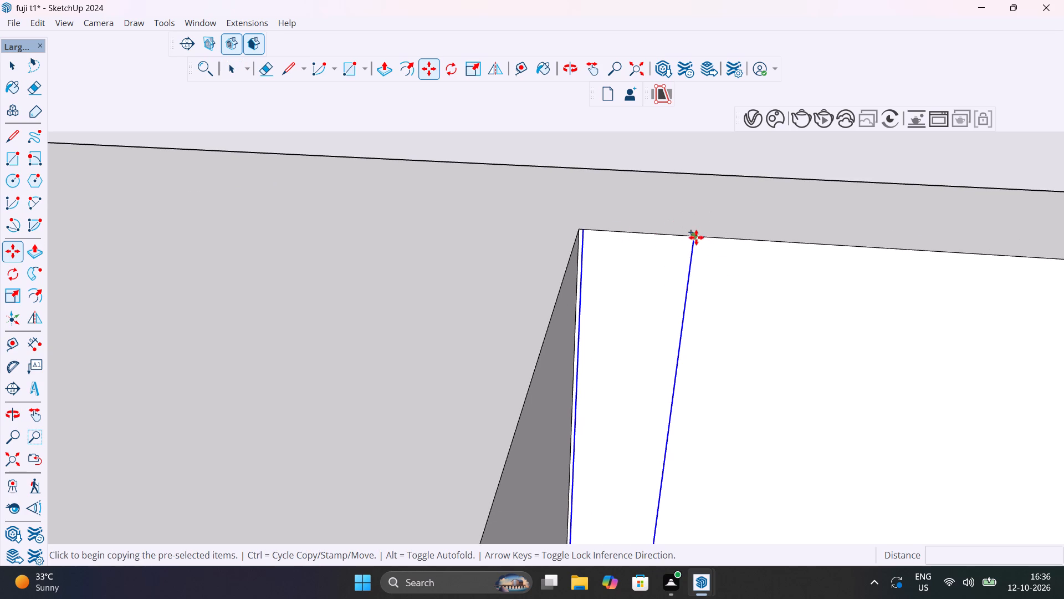
{"action": "left_click", "coordinate": [695, 236]}
{"action": "scroll", "coordinate": [790, 250], "scroll_direction": "down", "scroll_amount": 20}
{"action": "scroll", "coordinate": [790, 250], "scroll_direction": "down", "scroll_amount": 2}
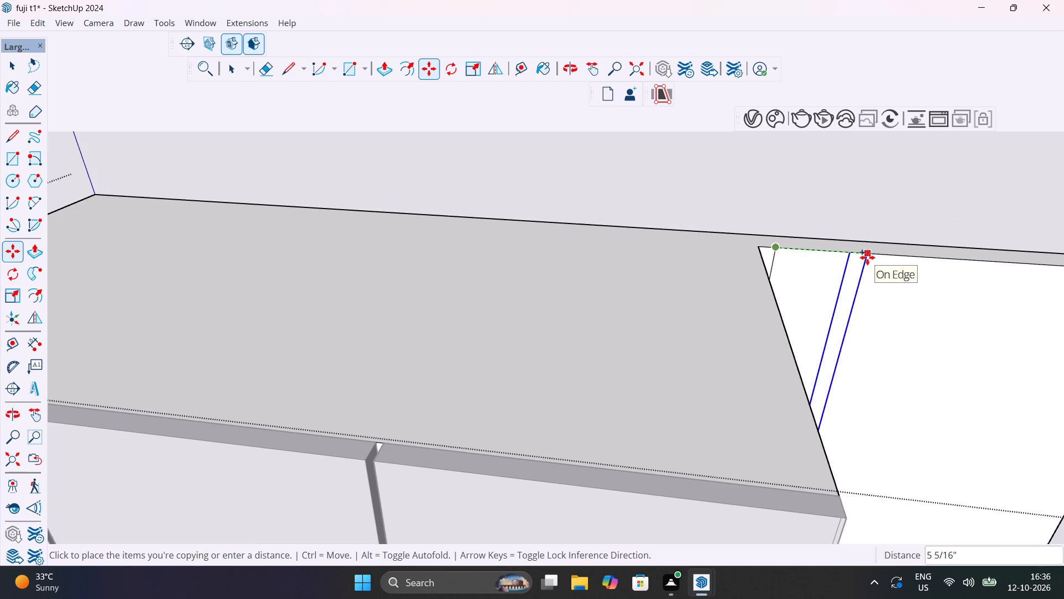
{"action": "middle_click_drag", "start_coordinate": [866, 257], "coordinate": [509, 278], "text": "shift"}
{"action": "scroll", "coordinate": [819, 296], "scroll_direction": "up", "scroll_amount": 8}
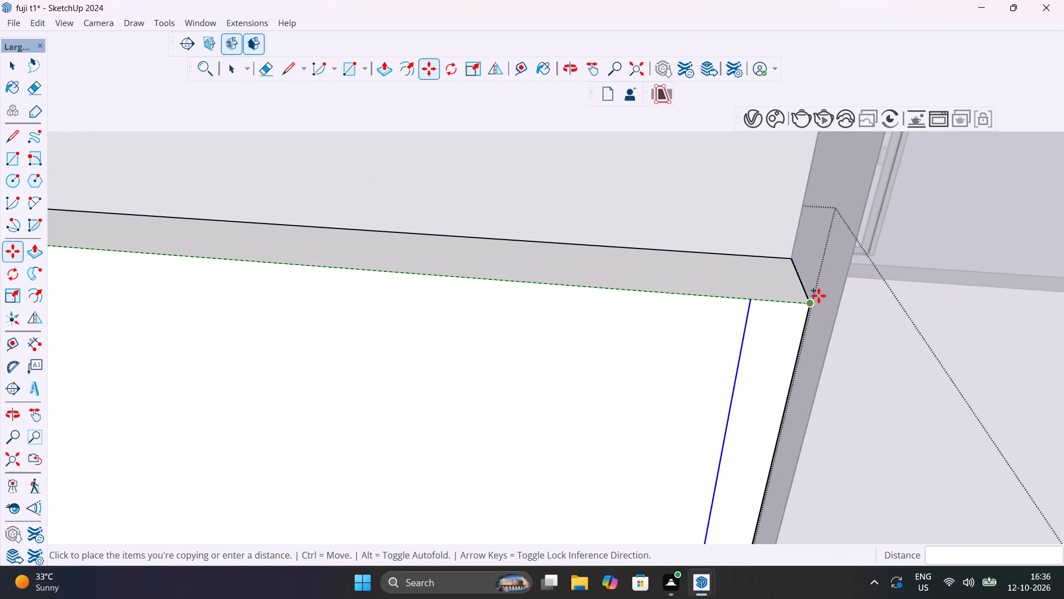
{"action": "scroll", "coordinate": [819, 296], "scroll_direction": "up", "scroll_amount": 1}
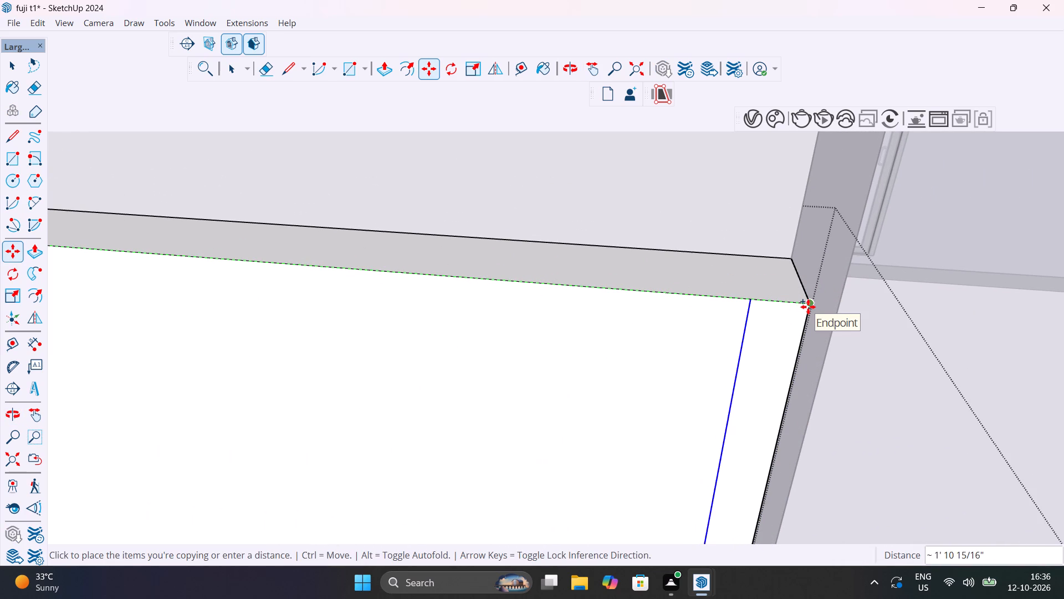
{"action": "scroll", "coordinate": [800, 307], "scroll_direction": "up", "scroll_amount": 11}
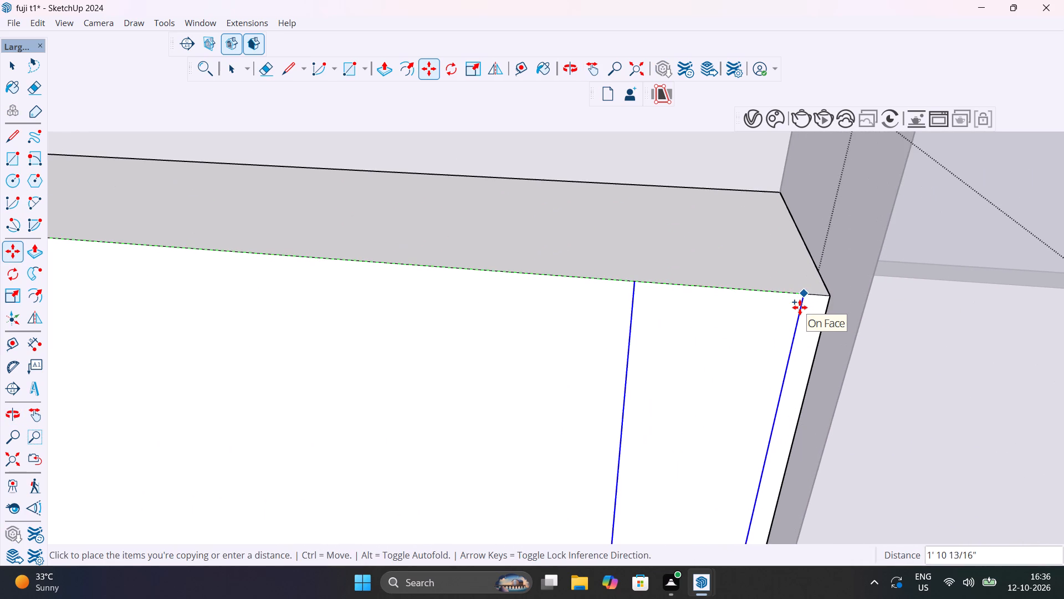
{"action": "scroll", "coordinate": [800, 307], "scroll_direction": "up", "scroll_amount": 4}
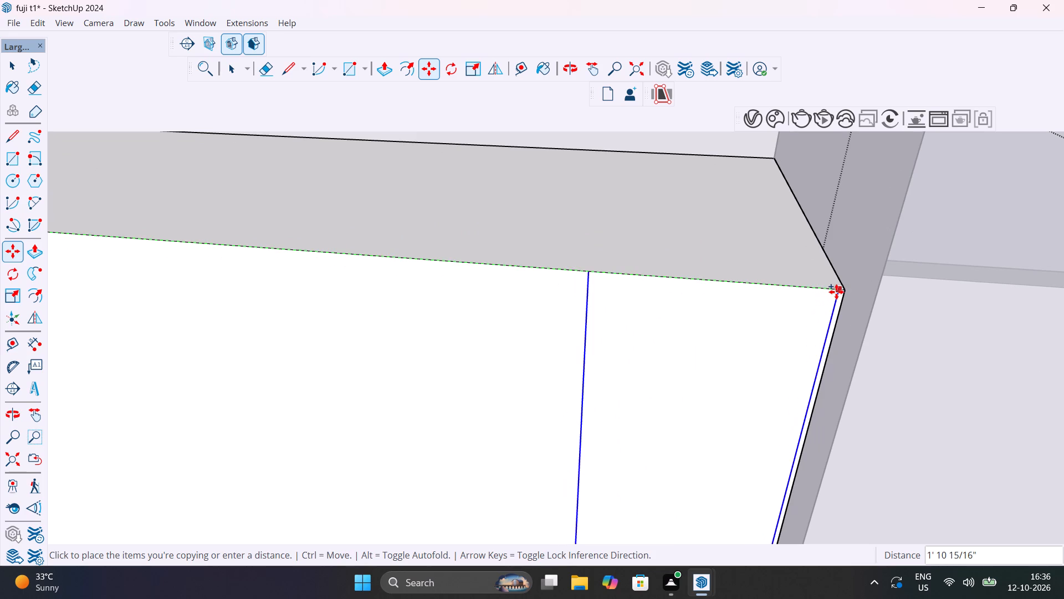
{"action": "left_click", "coordinate": [836, 292]}
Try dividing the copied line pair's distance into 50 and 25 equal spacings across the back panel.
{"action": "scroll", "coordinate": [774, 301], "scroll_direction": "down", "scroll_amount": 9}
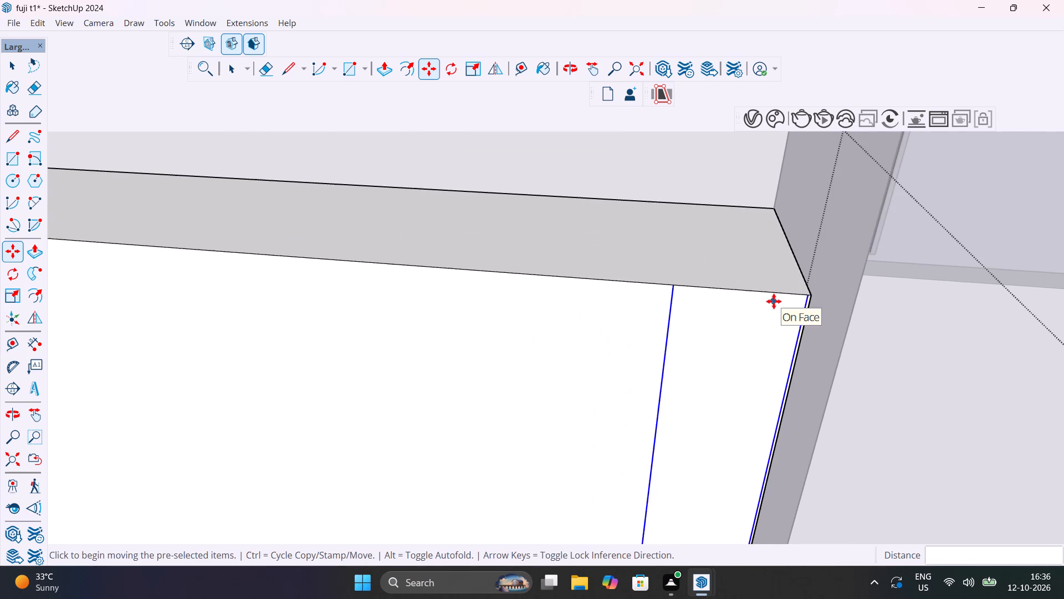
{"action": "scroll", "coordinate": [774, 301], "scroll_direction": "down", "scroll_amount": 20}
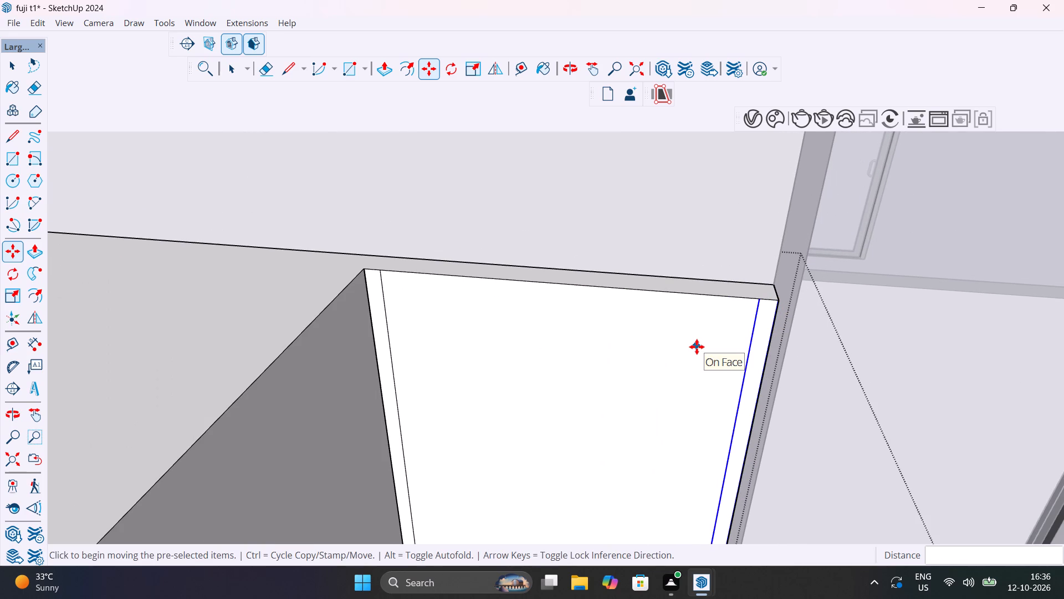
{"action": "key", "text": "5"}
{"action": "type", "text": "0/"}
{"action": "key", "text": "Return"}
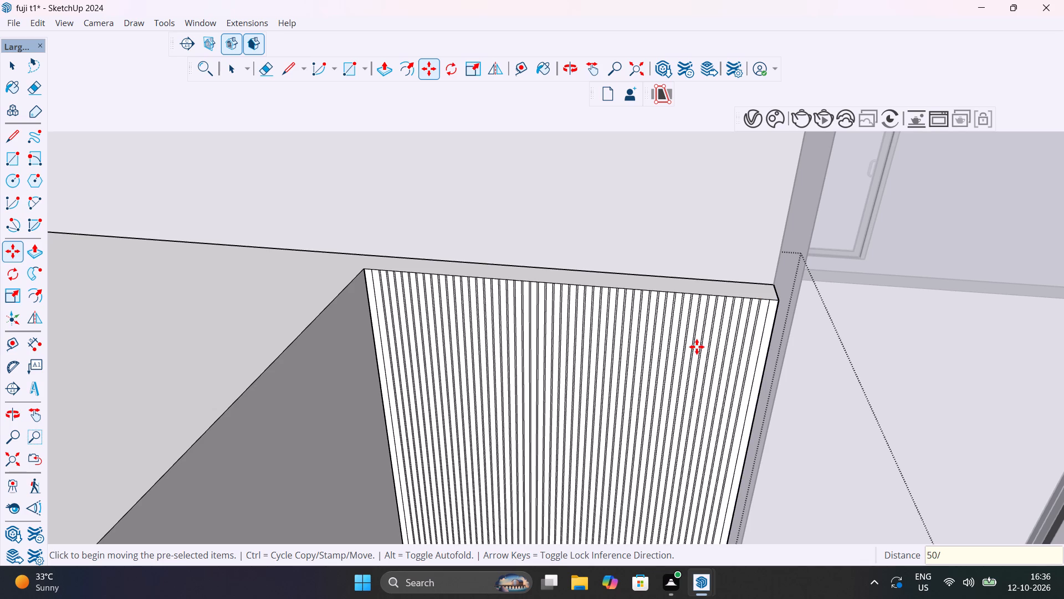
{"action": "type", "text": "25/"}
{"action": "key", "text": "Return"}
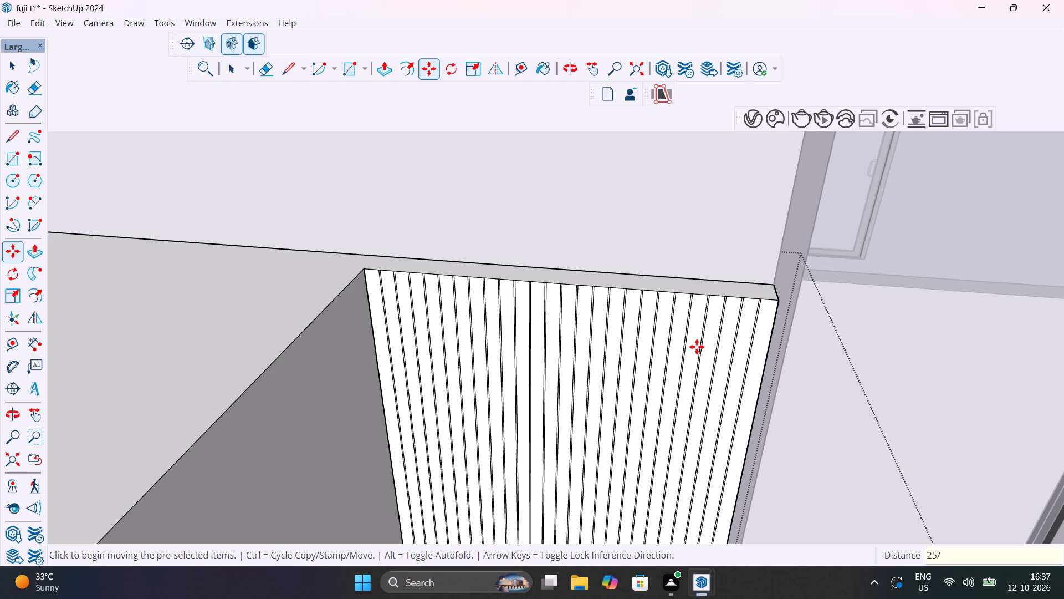
Divide the copied line pair's distance into 20 equal spacings across the back panel.
{"action": "type", "text": "20/"}
{"action": "key", "text": "Return"}
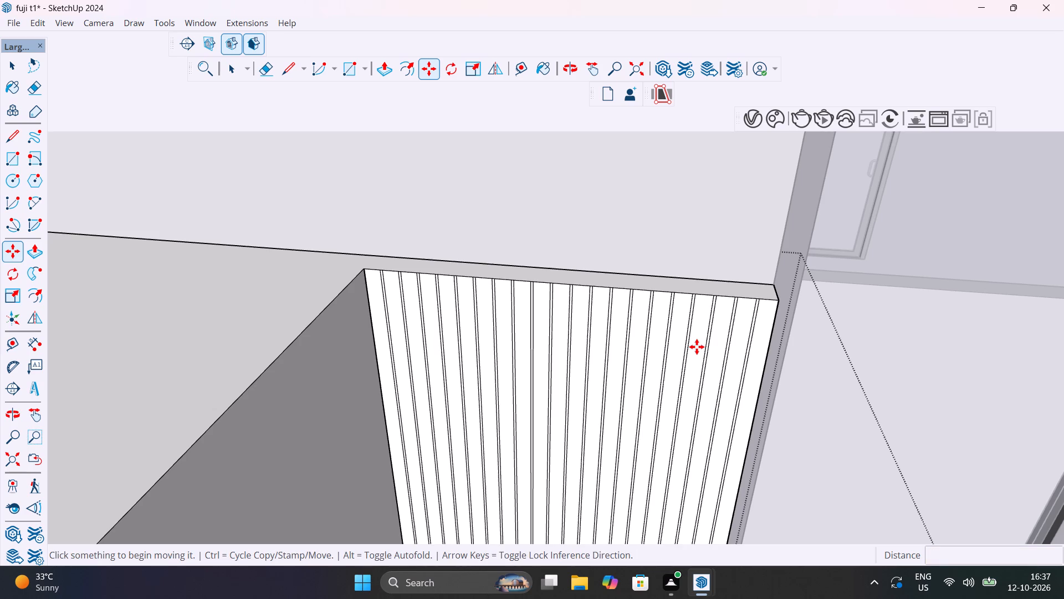
{"action": "key", "text": "space"}
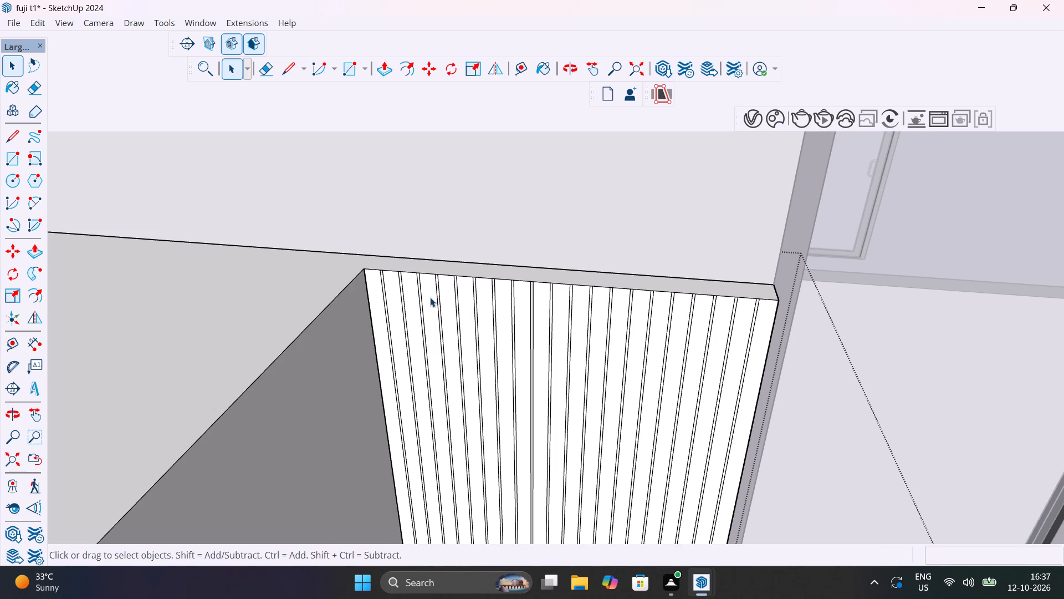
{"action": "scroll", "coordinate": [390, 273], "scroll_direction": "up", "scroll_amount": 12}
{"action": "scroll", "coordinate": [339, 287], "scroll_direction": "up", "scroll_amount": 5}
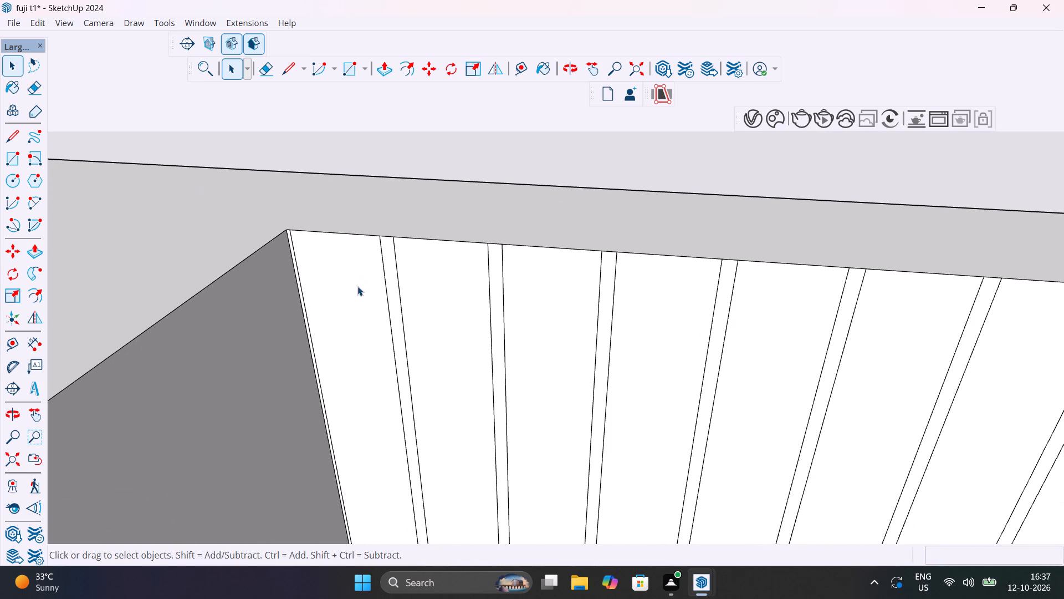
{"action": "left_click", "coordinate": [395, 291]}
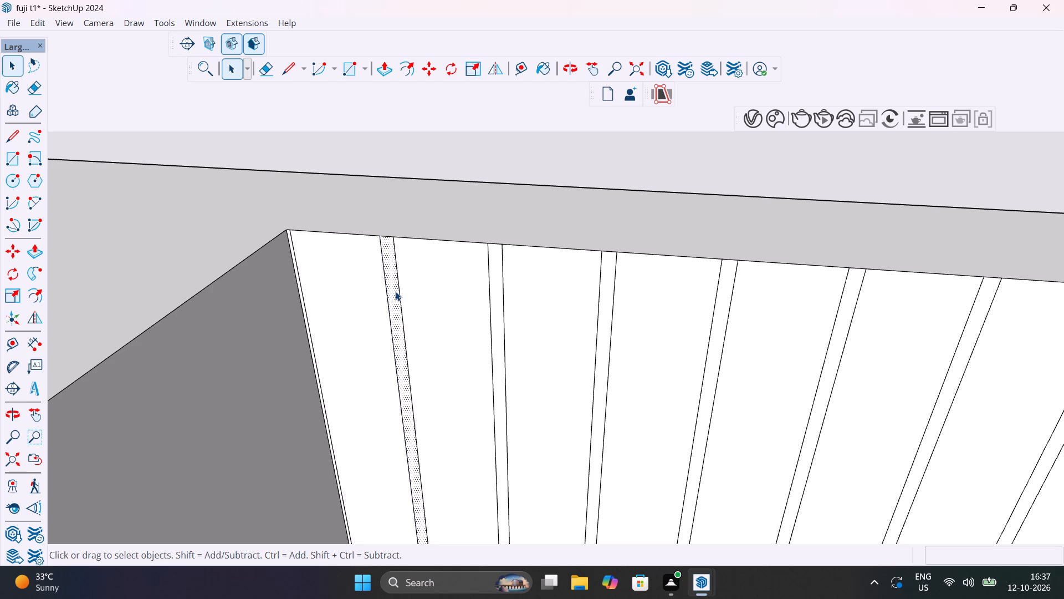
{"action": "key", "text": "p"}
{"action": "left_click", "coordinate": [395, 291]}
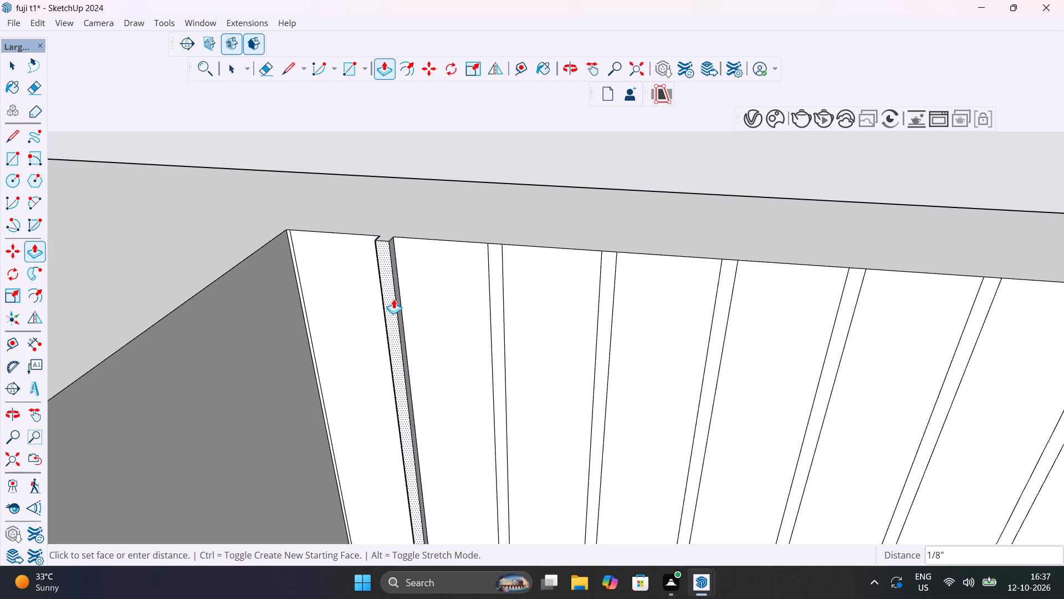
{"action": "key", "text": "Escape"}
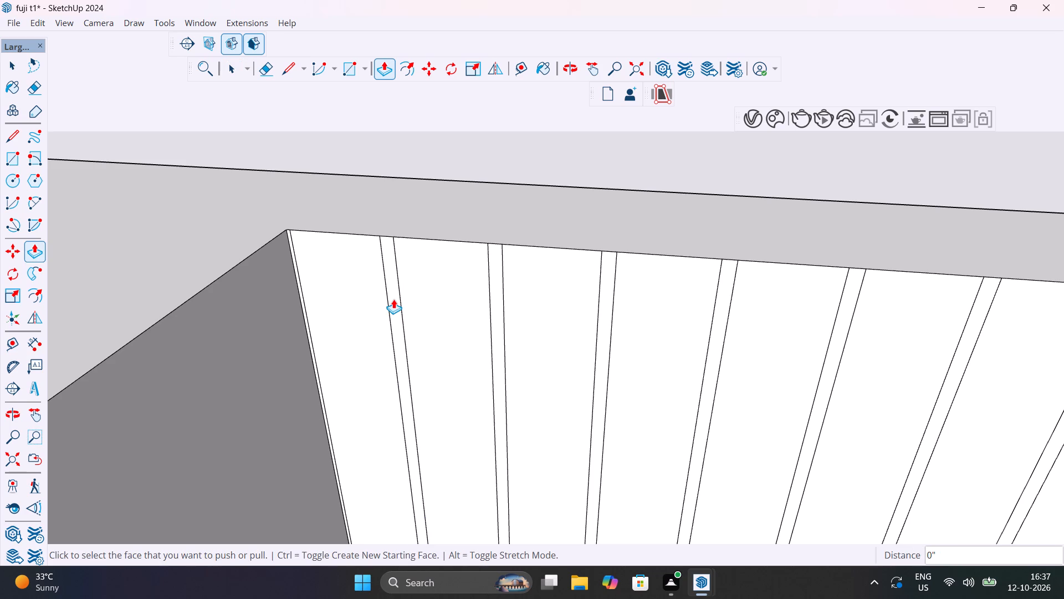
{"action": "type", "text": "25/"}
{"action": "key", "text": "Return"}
Undo the line pair's copy and its 20 equal spacings across the back panel.
{"action": "key", "text": "ctrl+z"}
{"action": "key", "text": "ctrl+z"}
{"action": "key", "text": "ctrl+z"}
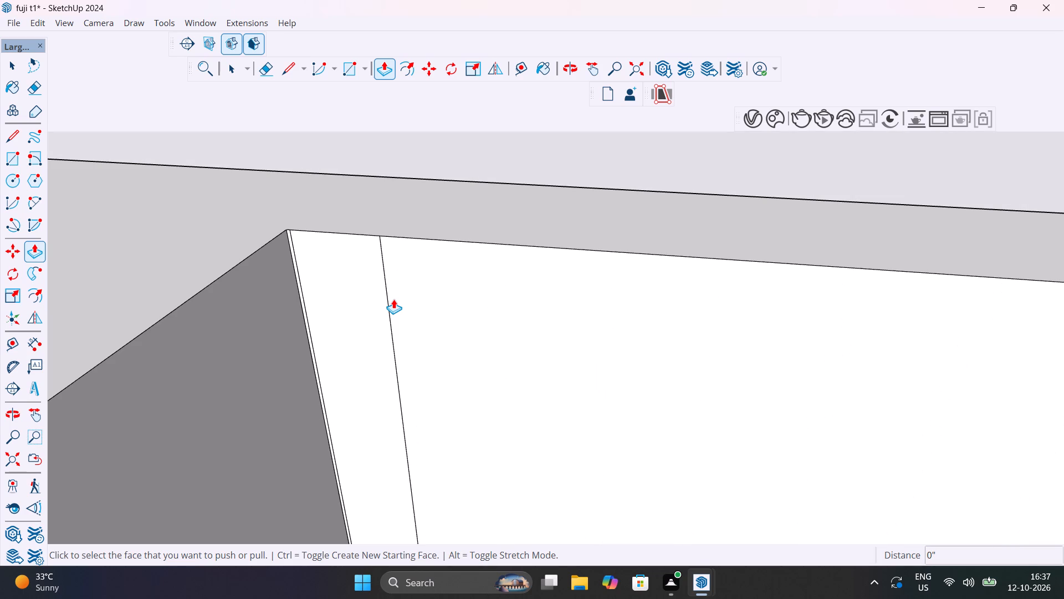
{"action": "key", "text": "space"}
Copy the strip's two vertical lines about 1' 10 13/16" across the back panel to its edge beside the sliding doors.
{"action": "scroll", "coordinate": [393, 299], "scroll_direction": "down", "scroll_amount": 4}
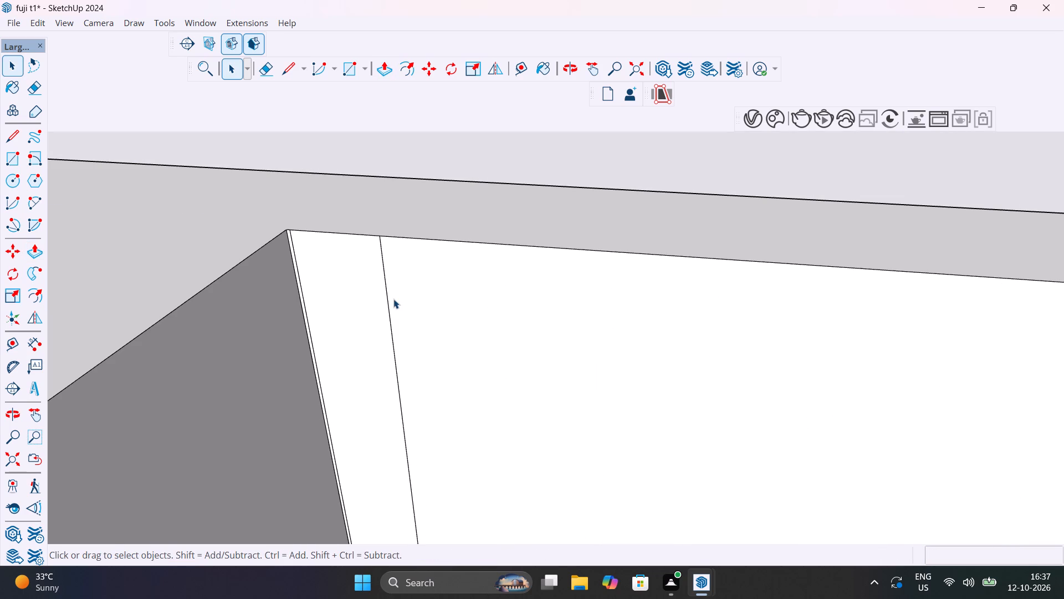
{"action": "scroll", "coordinate": [393, 299], "scroll_direction": "down", "scroll_amount": 9}
{"action": "scroll", "coordinate": [366, 283], "scroll_direction": "up", "scroll_amount": 12}
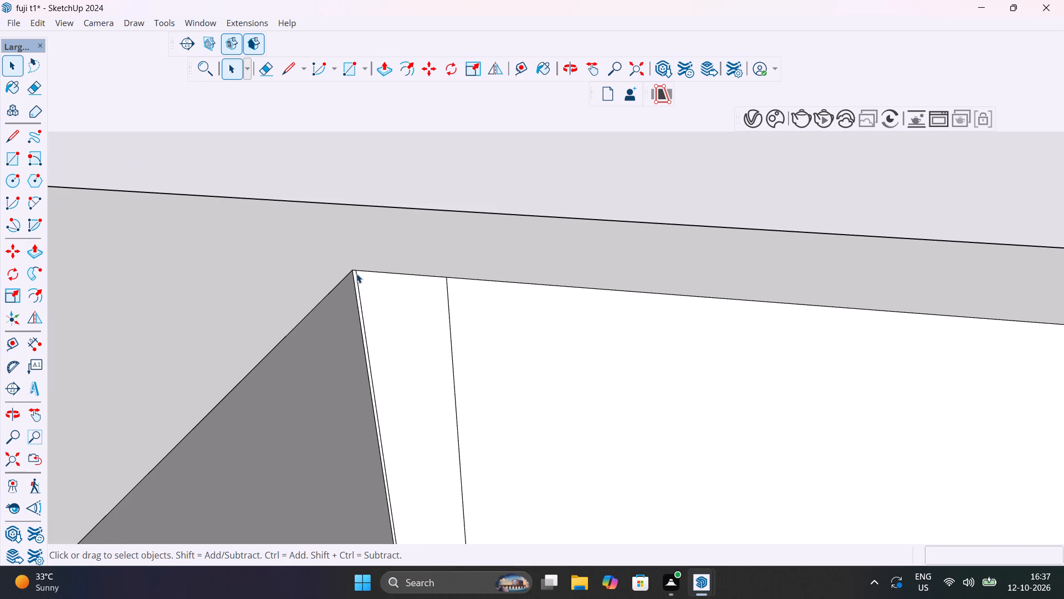
{"action": "left_click", "coordinate": [358, 275]}
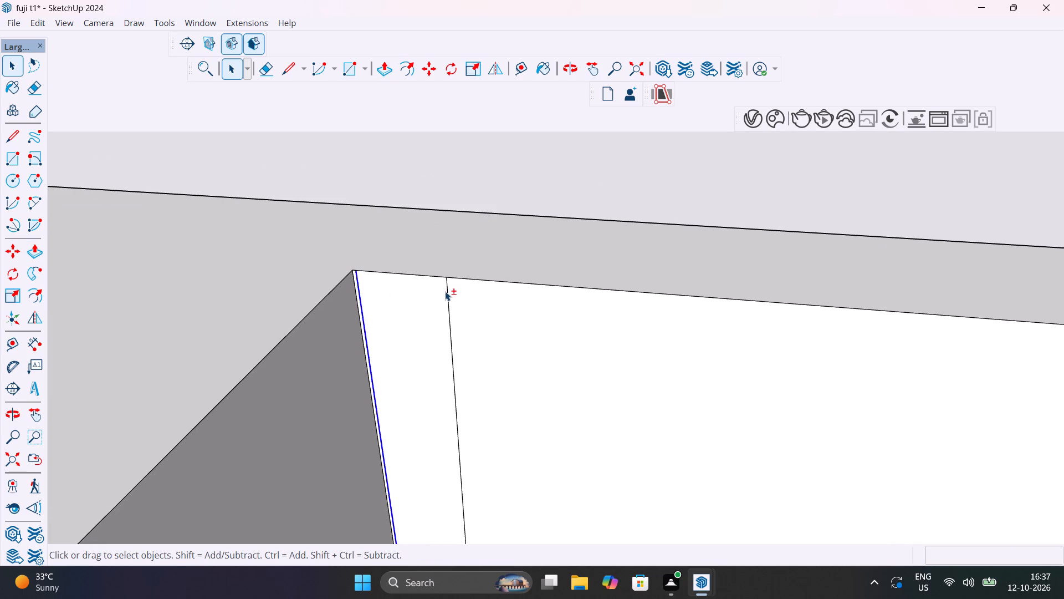
{"action": "left_click", "coordinate": [447, 292], "text": "shift"}
{"action": "key", "text": "m"}
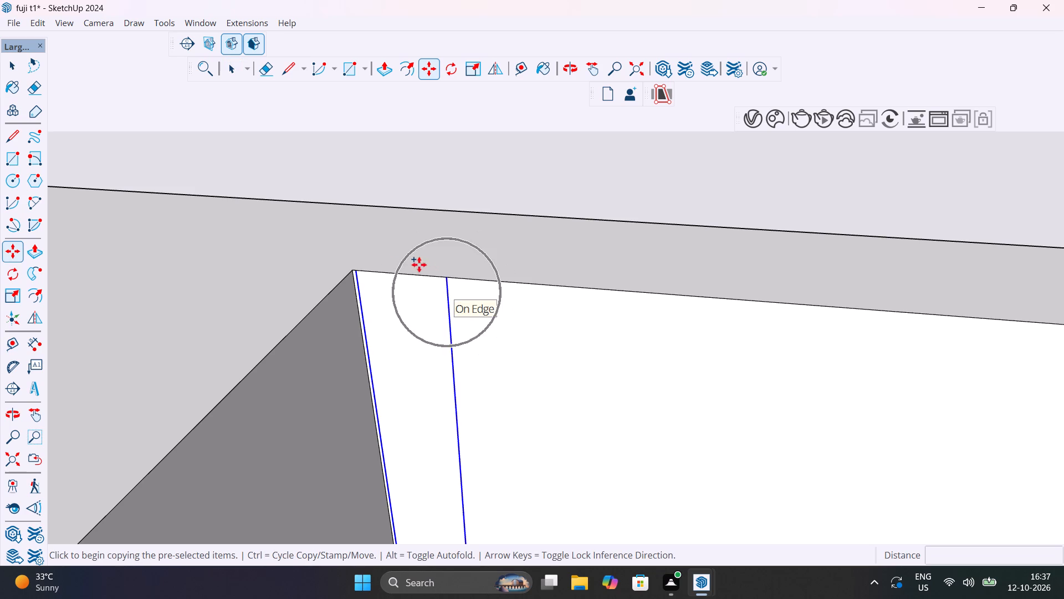
{"action": "left_click", "coordinate": [358, 271]}
{"action": "scroll", "coordinate": [442, 287], "scroll_direction": "down", "scroll_amount": 12}
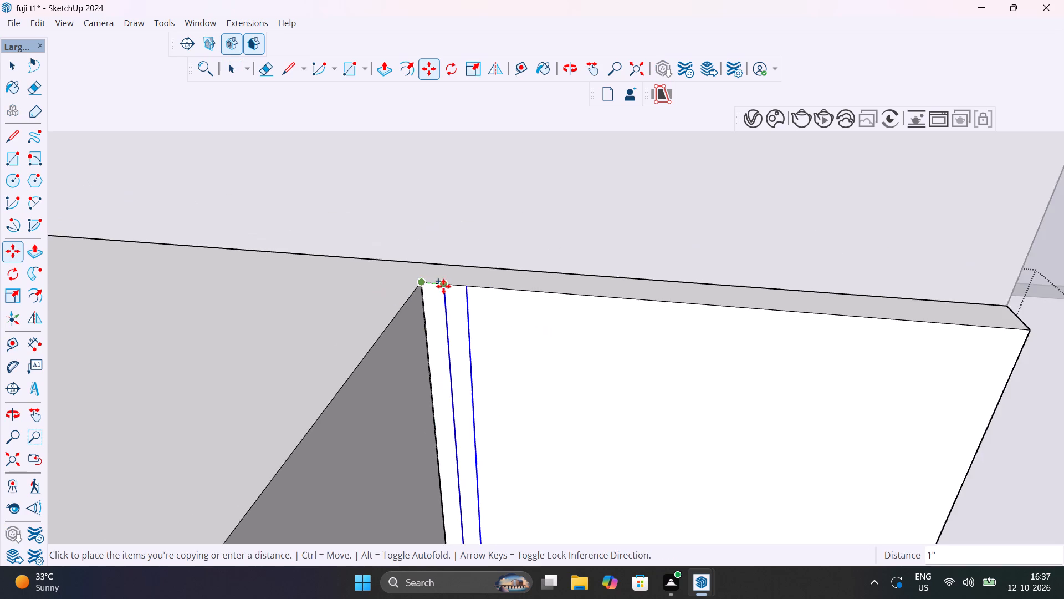
{"action": "scroll", "coordinate": [443, 286], "scroll_direction": "down", "scroll_amount": 8}
{"action": "scroll", "coordinate": [793, 324], "scroll_direction": "up", "scroll_amount": 12}
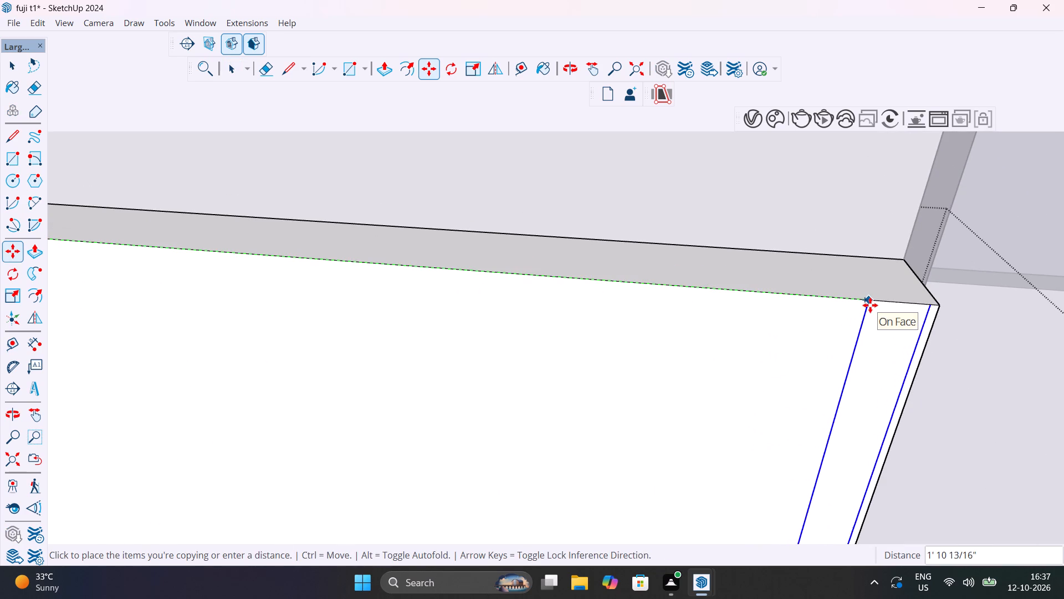
{"action": "left_click", "coordinate": [870, 305]}
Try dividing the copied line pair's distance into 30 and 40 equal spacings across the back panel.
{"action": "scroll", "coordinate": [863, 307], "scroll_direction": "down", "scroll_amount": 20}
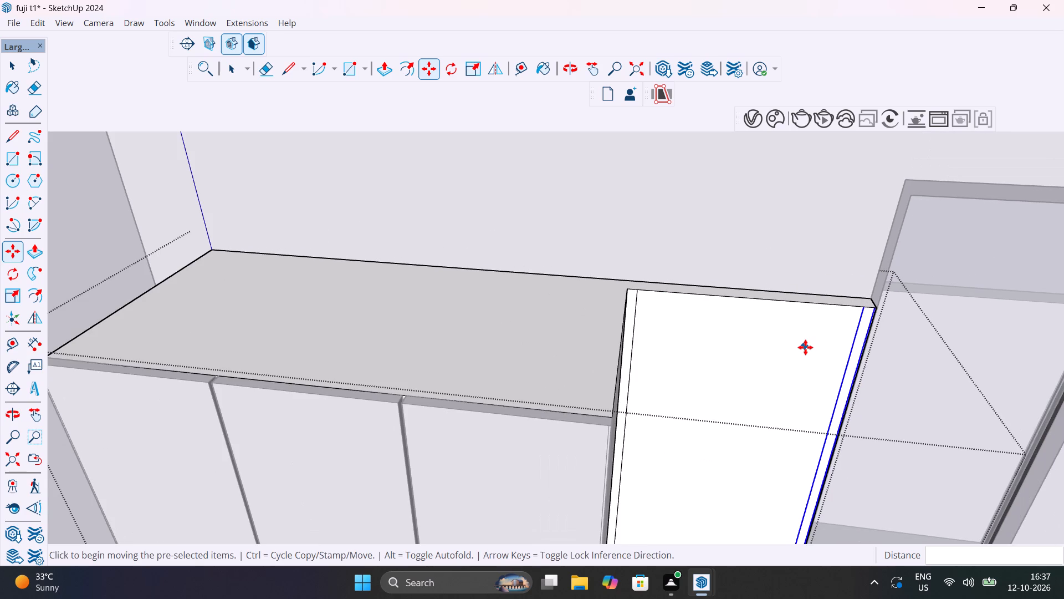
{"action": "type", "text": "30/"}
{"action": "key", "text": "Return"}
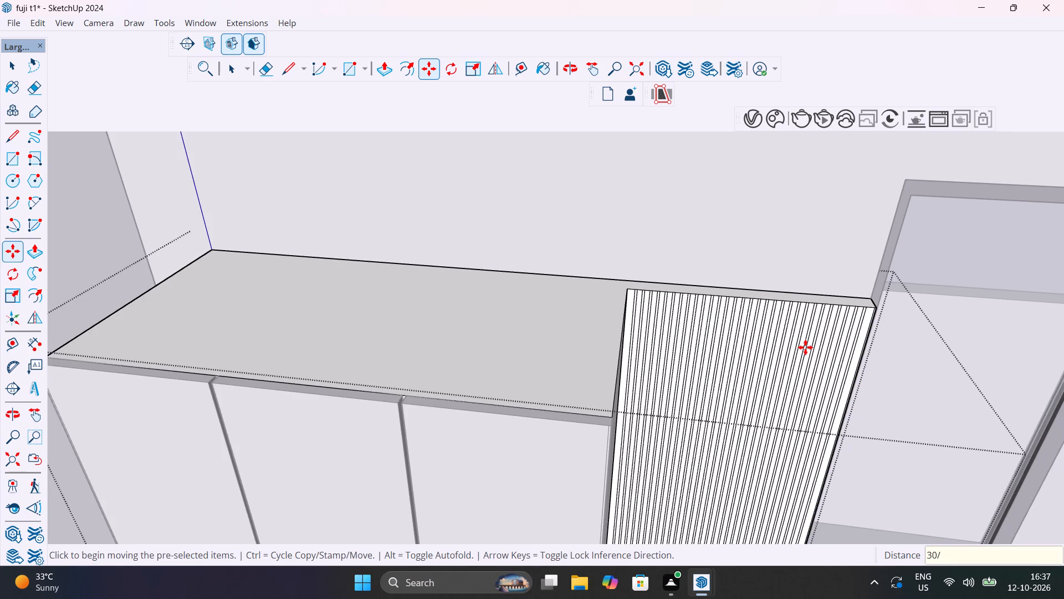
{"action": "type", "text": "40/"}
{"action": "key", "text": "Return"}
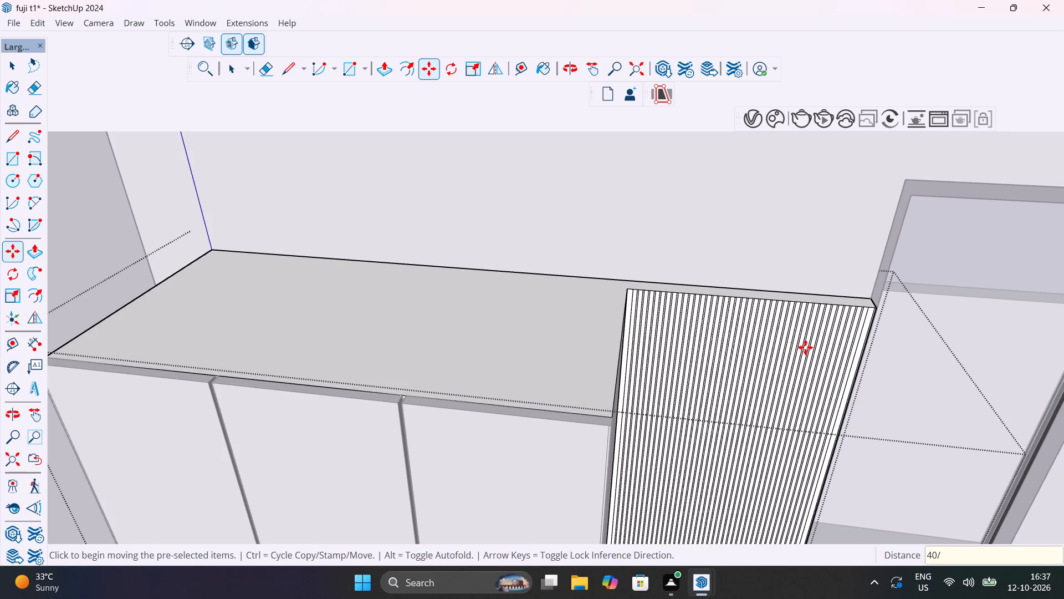
Divide the copied line pair's distance into 30 equal spacings across the back panel.
{"action": "type", "text": "30/"}
{"action": "key", "text": "Return"}
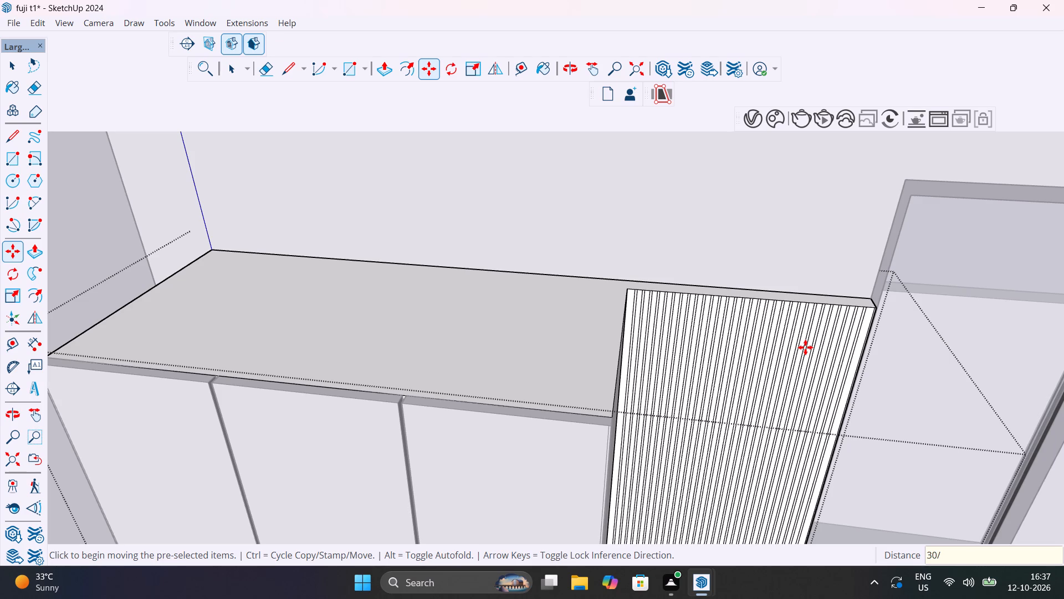
{"action": "key", "text": "space"}
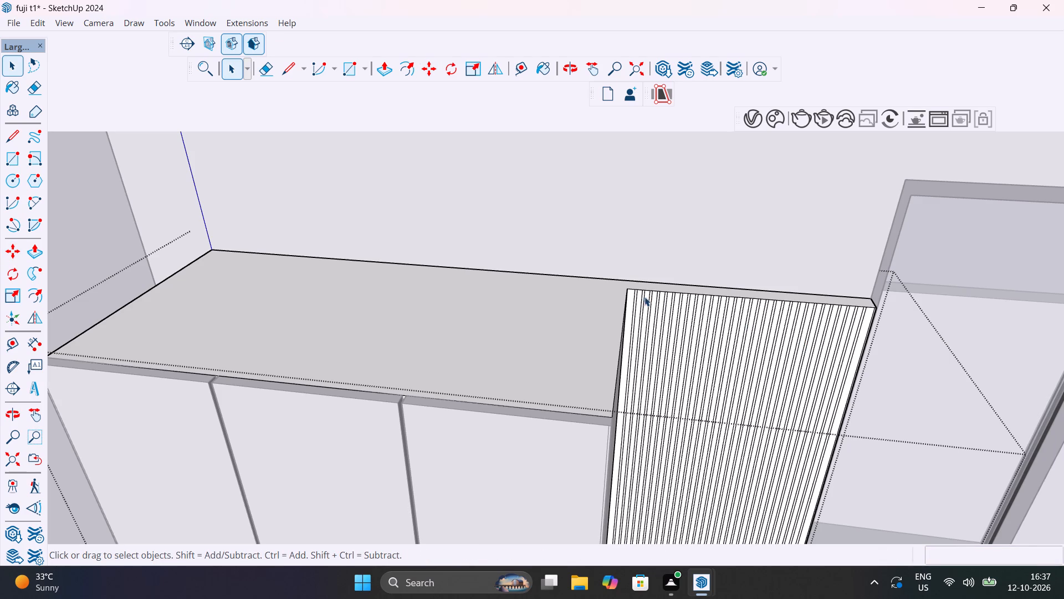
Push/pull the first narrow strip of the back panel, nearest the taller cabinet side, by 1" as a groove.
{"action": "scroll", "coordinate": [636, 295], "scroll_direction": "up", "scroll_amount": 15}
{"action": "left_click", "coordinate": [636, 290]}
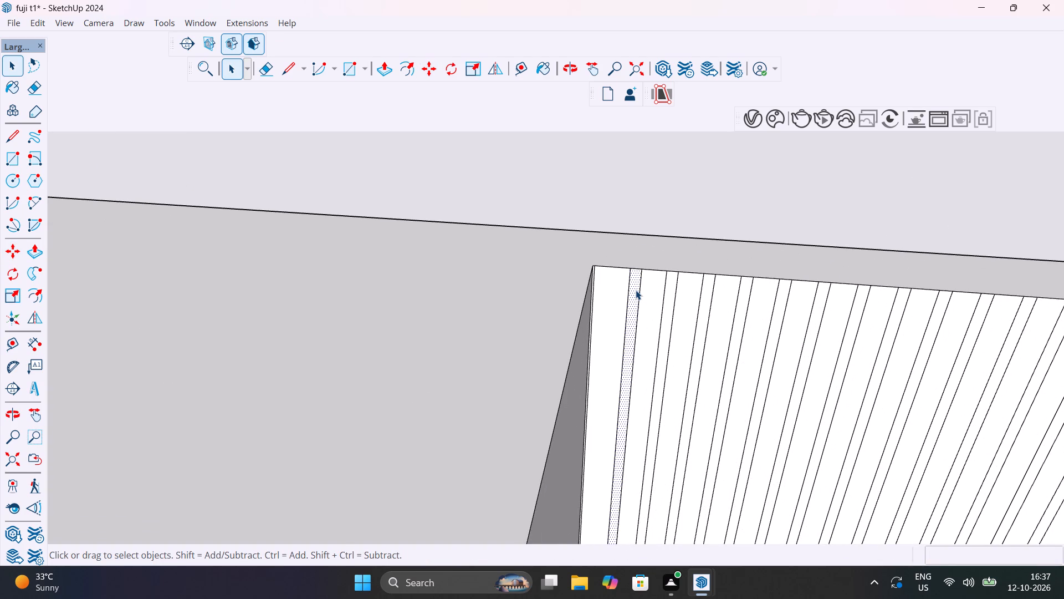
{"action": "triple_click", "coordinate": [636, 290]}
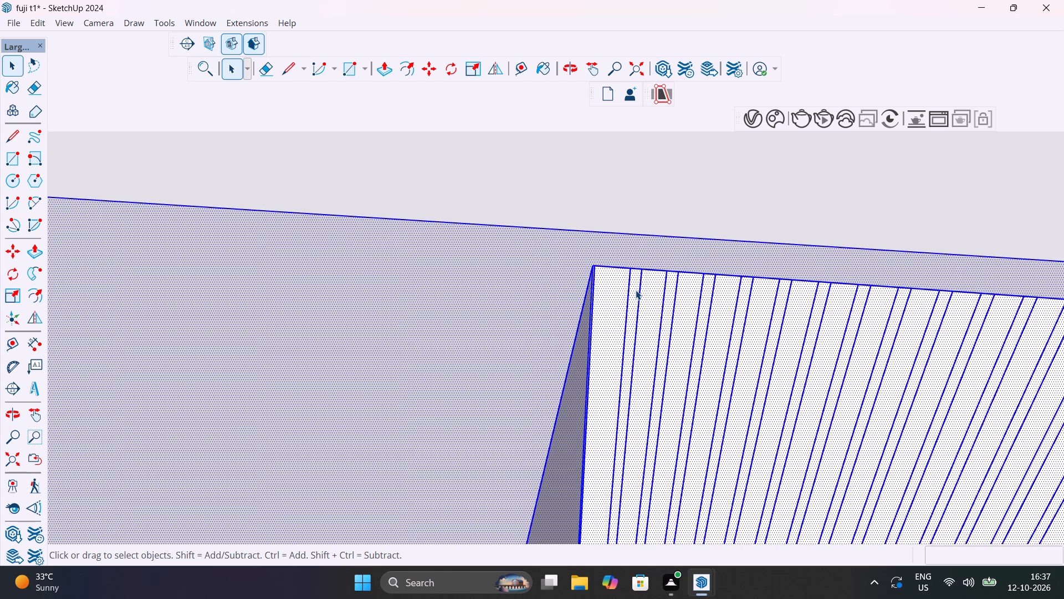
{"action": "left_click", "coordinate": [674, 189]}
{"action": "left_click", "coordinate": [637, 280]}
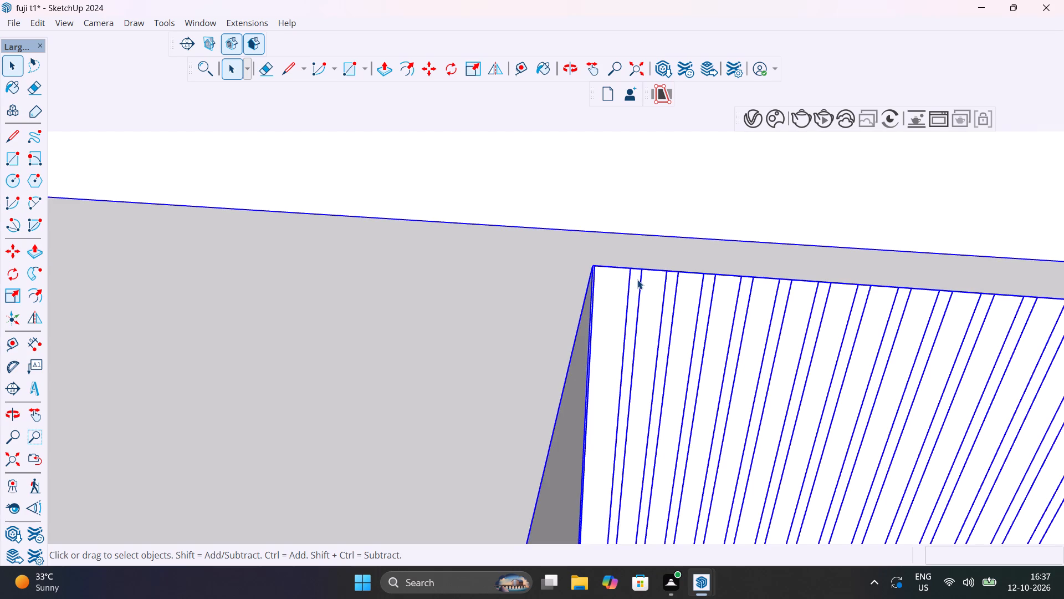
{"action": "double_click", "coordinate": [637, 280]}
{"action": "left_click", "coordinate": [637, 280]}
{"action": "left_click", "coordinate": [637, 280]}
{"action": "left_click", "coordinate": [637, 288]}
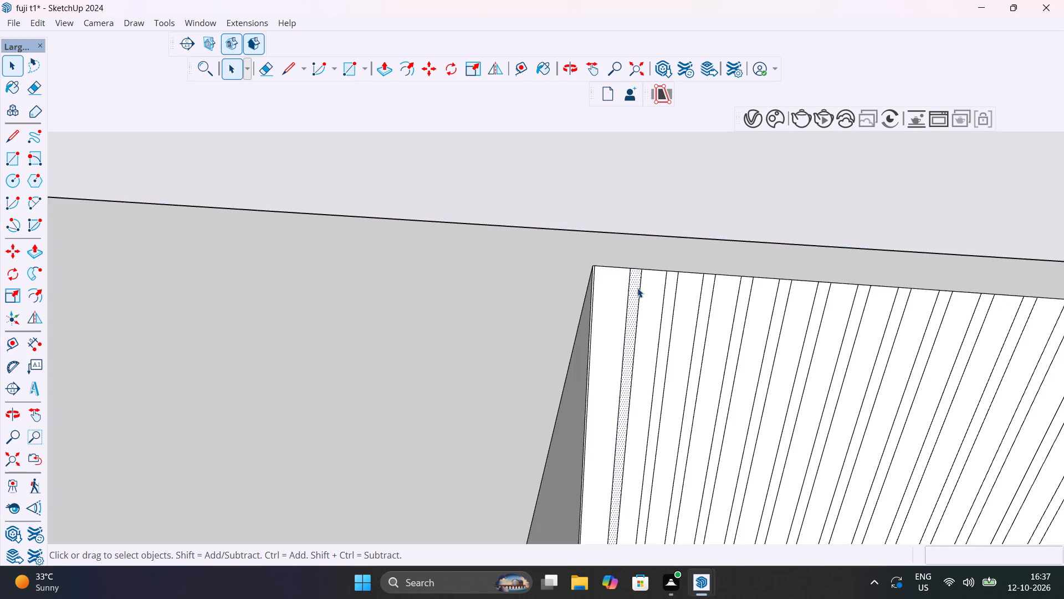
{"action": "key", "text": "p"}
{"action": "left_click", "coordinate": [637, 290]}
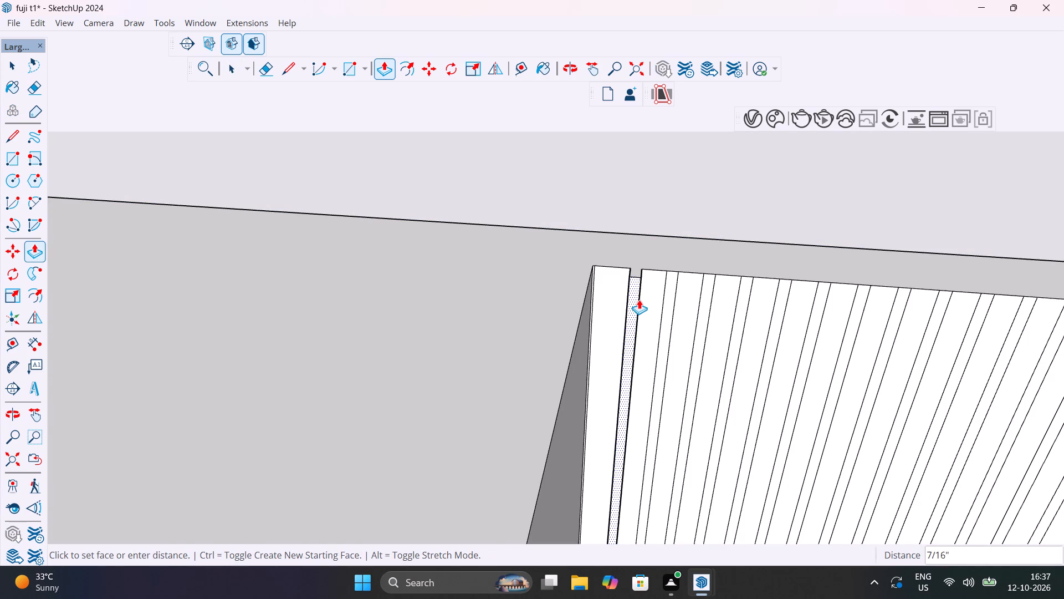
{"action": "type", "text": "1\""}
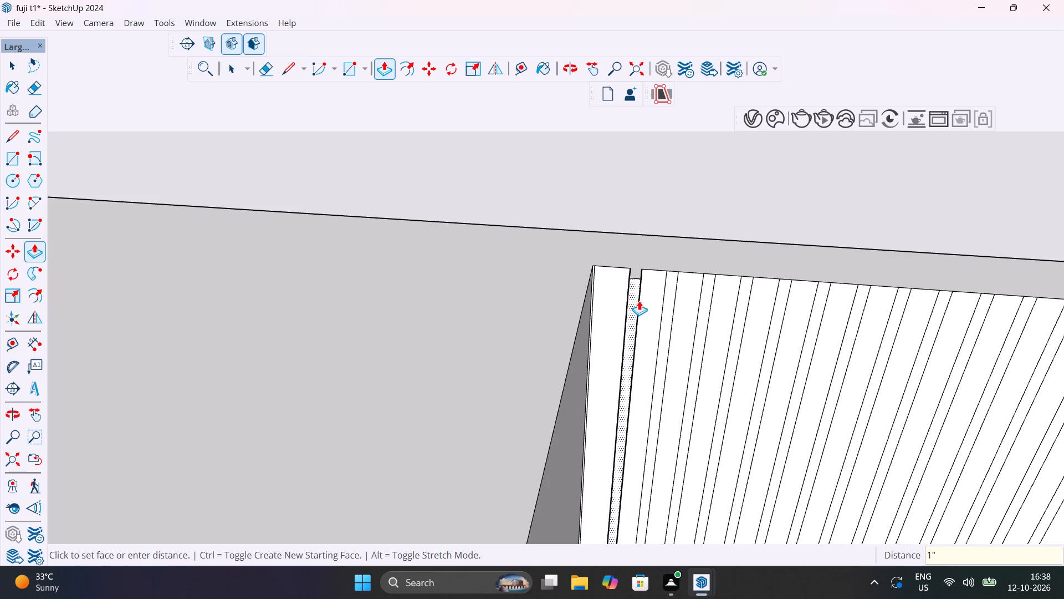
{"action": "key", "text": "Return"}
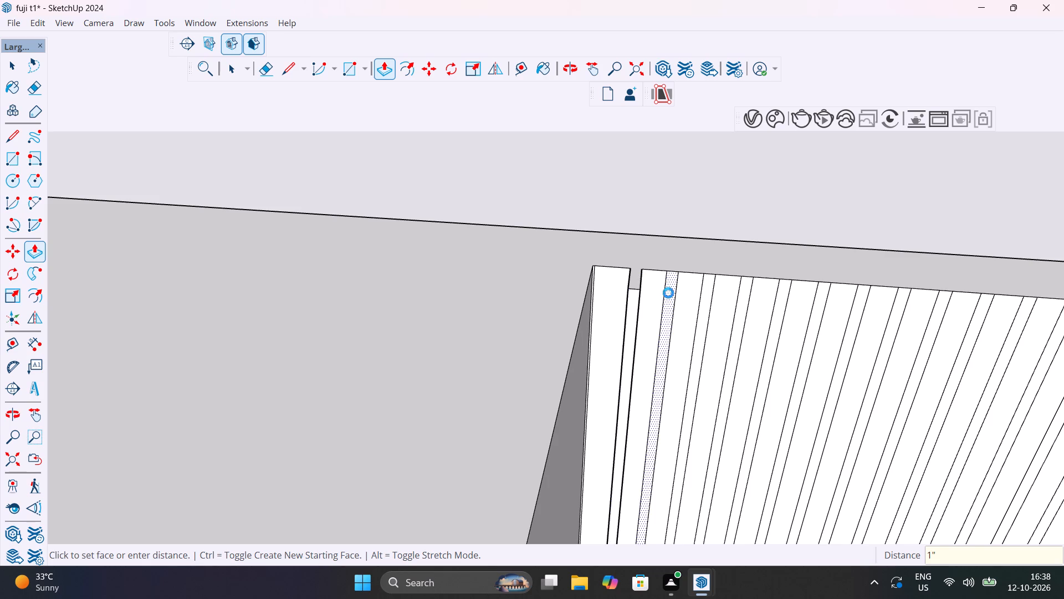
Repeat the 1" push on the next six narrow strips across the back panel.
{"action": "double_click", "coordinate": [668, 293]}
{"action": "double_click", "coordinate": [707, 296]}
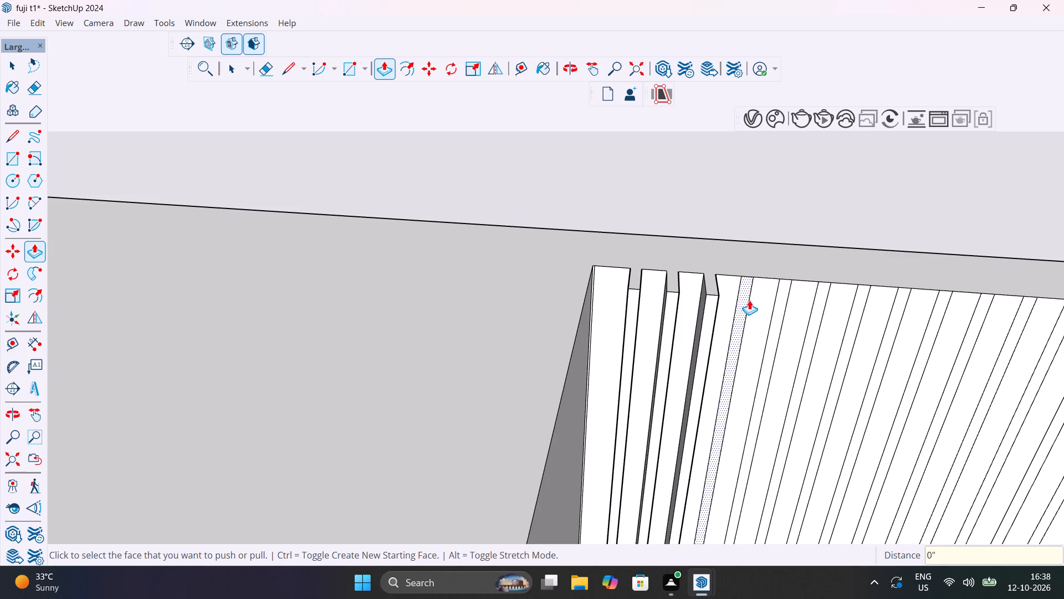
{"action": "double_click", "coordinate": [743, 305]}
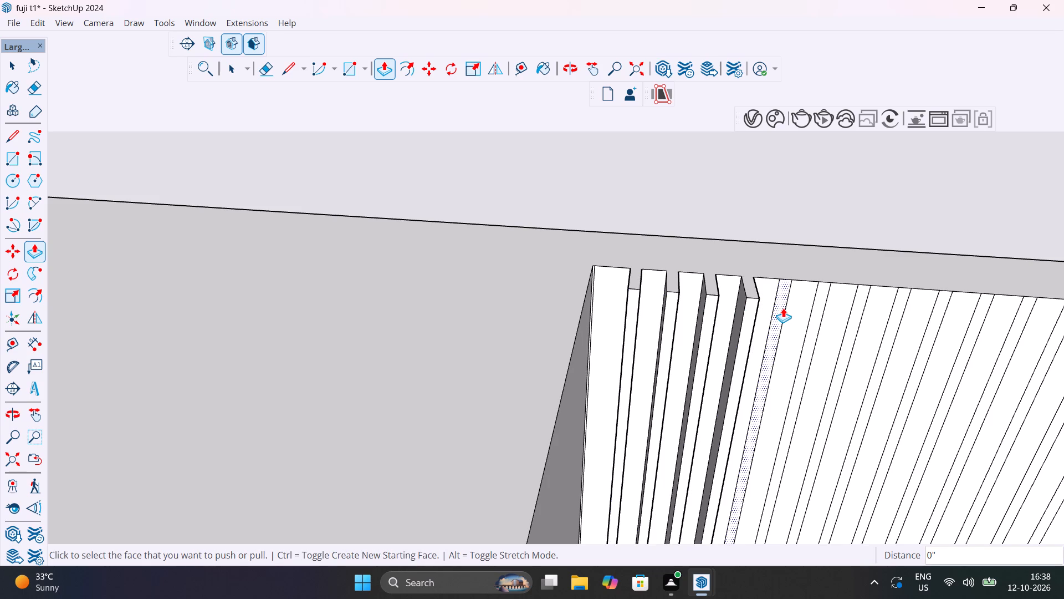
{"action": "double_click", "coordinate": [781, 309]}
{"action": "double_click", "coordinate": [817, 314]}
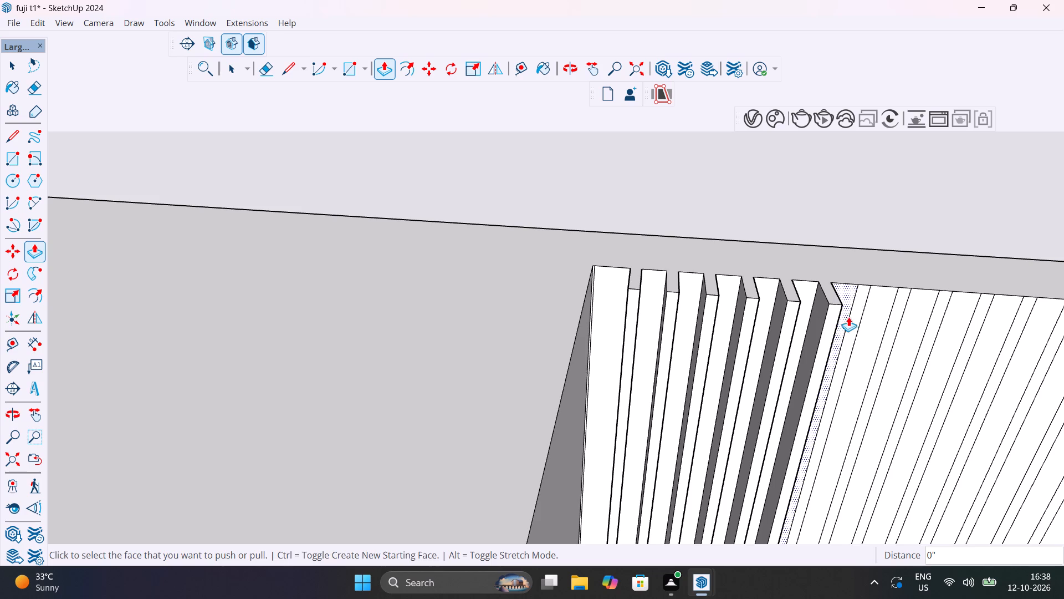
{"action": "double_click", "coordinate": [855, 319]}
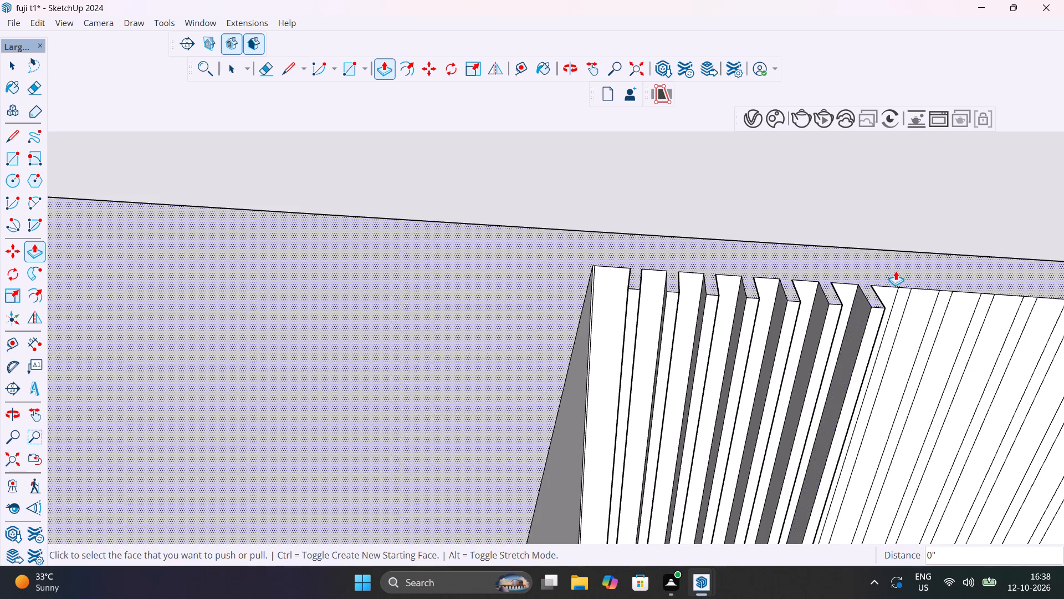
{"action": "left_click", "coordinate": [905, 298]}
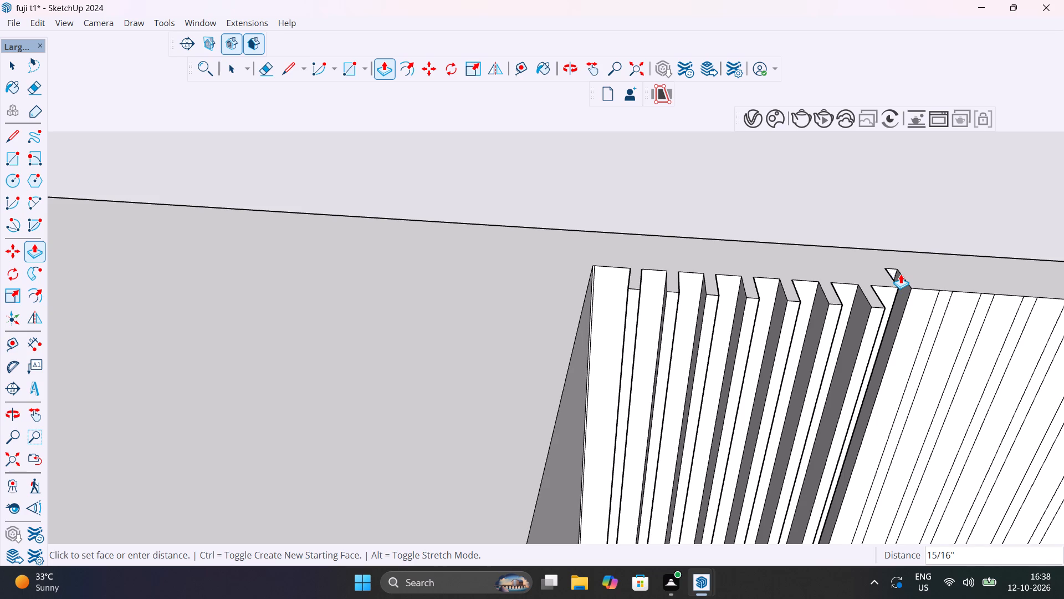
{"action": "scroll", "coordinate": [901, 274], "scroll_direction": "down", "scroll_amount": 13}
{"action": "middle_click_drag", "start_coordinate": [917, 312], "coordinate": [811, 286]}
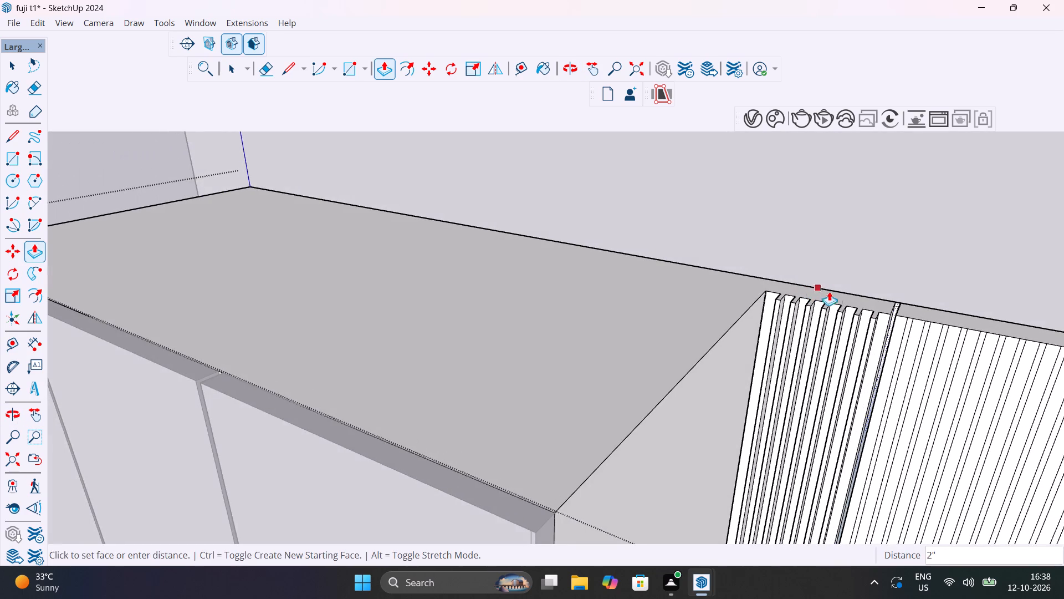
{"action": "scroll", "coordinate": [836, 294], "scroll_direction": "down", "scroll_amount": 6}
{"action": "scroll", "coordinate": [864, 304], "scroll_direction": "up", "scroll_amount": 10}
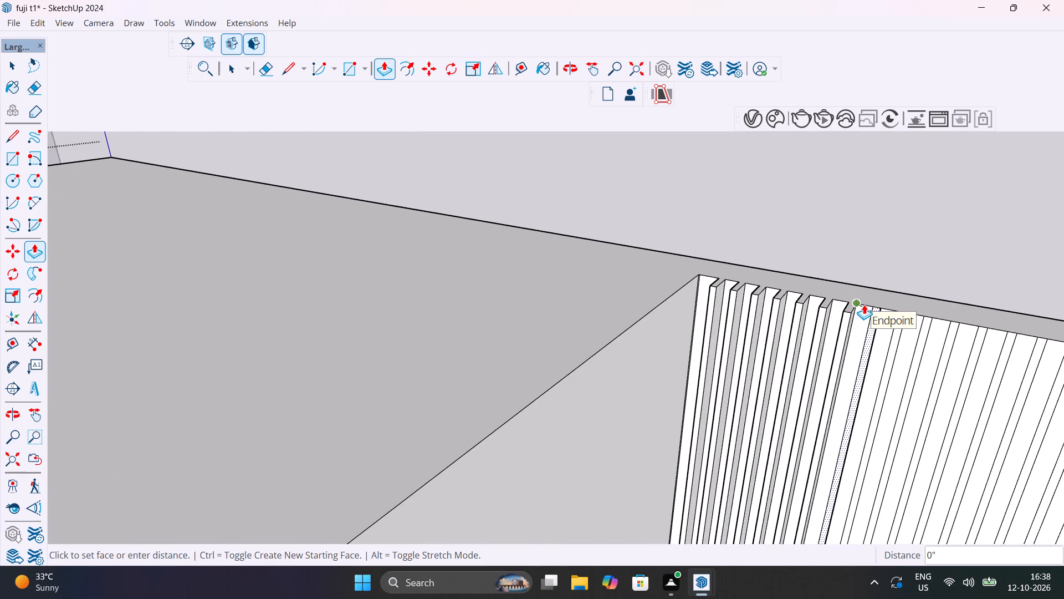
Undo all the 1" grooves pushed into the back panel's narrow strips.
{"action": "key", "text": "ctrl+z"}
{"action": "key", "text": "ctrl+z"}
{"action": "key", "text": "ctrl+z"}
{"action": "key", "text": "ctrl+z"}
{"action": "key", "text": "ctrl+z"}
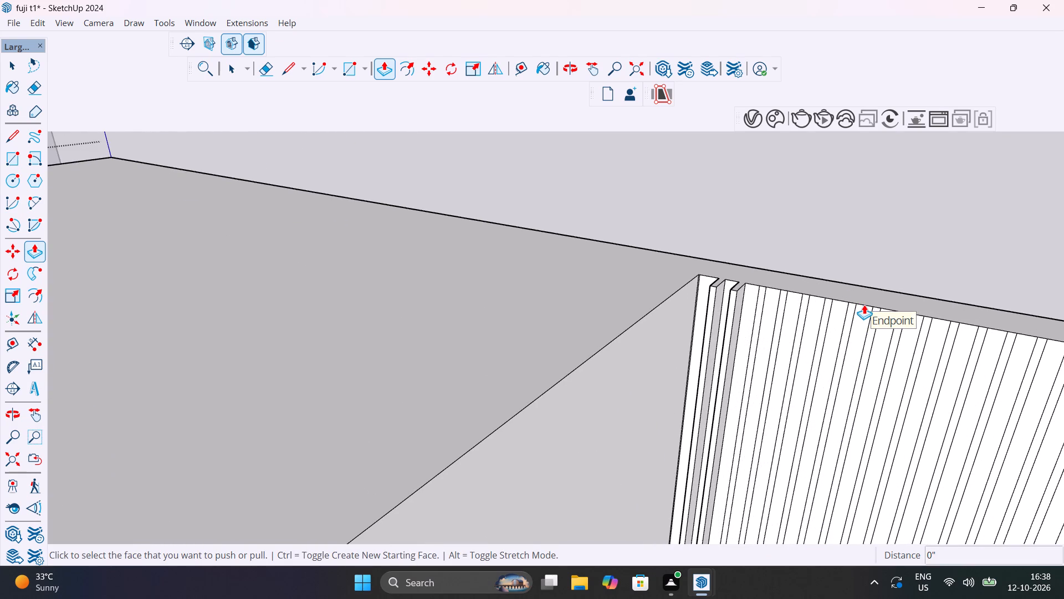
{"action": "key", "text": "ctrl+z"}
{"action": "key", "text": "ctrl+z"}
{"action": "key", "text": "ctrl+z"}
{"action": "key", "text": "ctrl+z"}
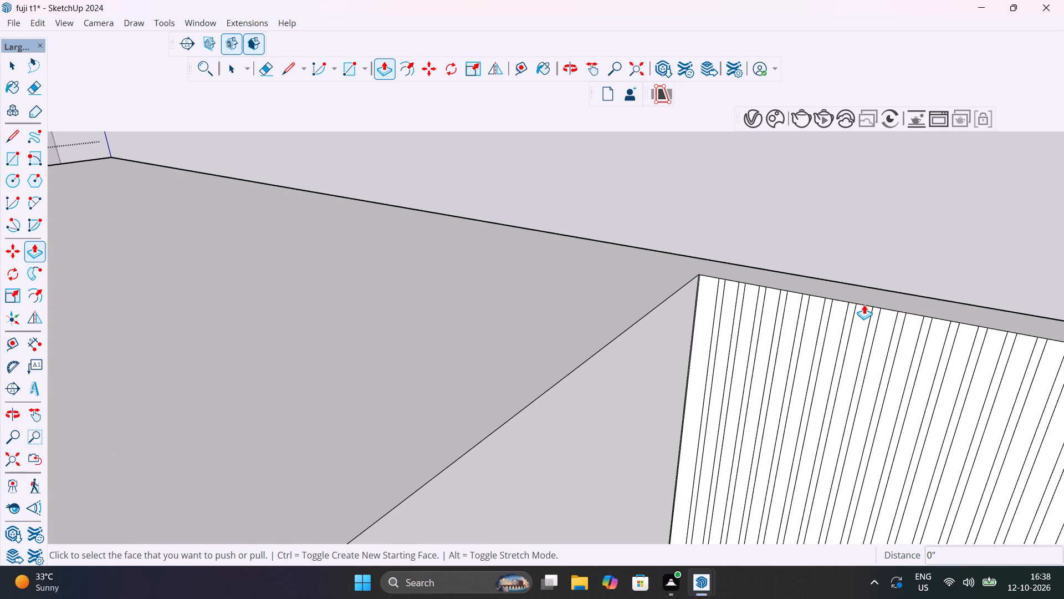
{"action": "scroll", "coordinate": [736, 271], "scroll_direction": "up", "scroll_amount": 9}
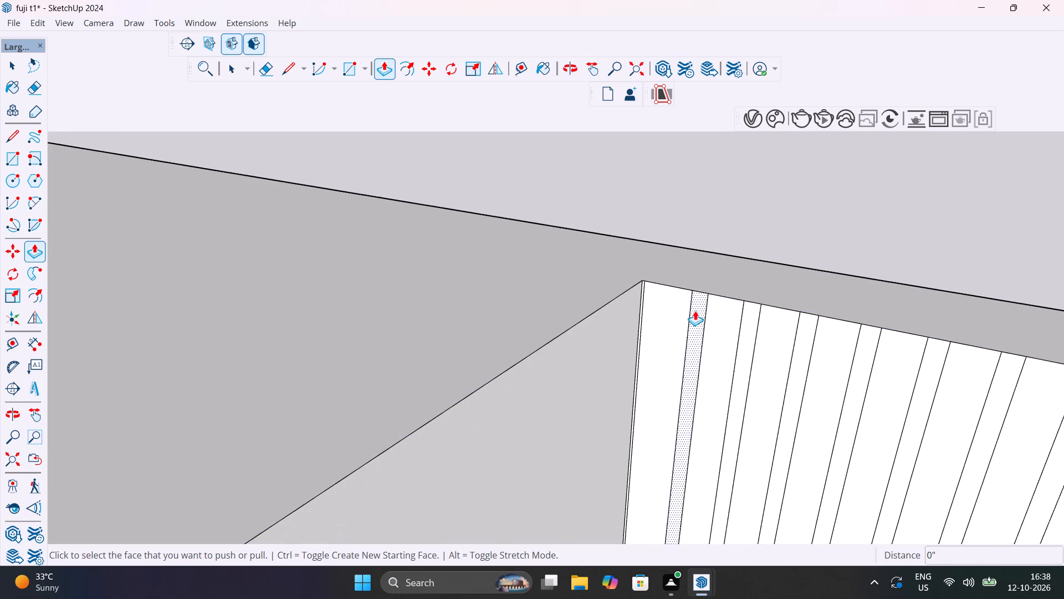
Push the first narrow strip of the back panel, nearest the taller cabinet side, in by 1" as a groove.
{"action": "left_click", "coordinate": [695, 313]}
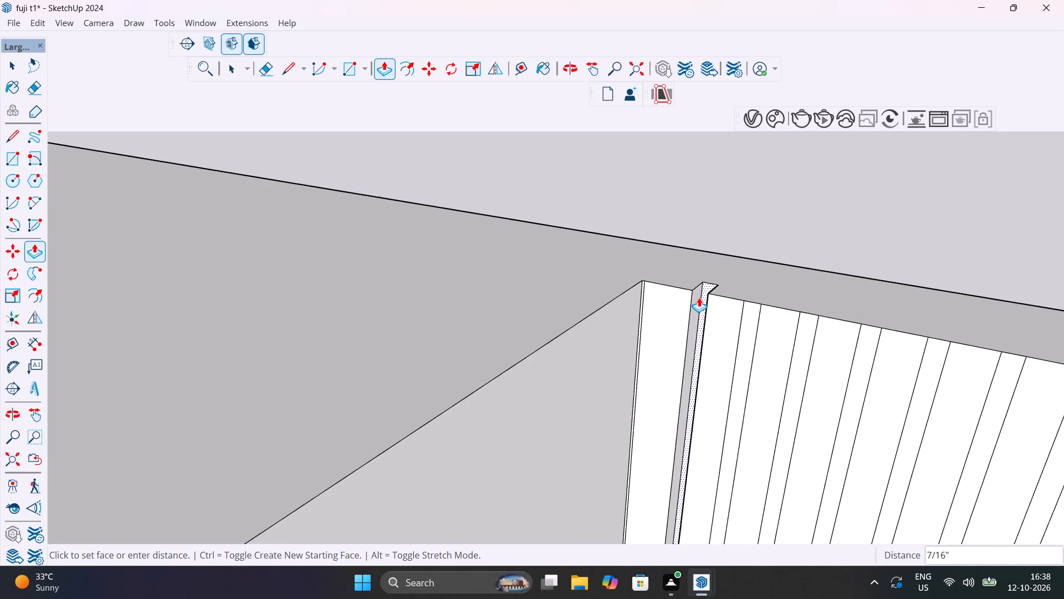
{"action": "type", "text": "1\""}
{"action": "key", "text": "Return"}
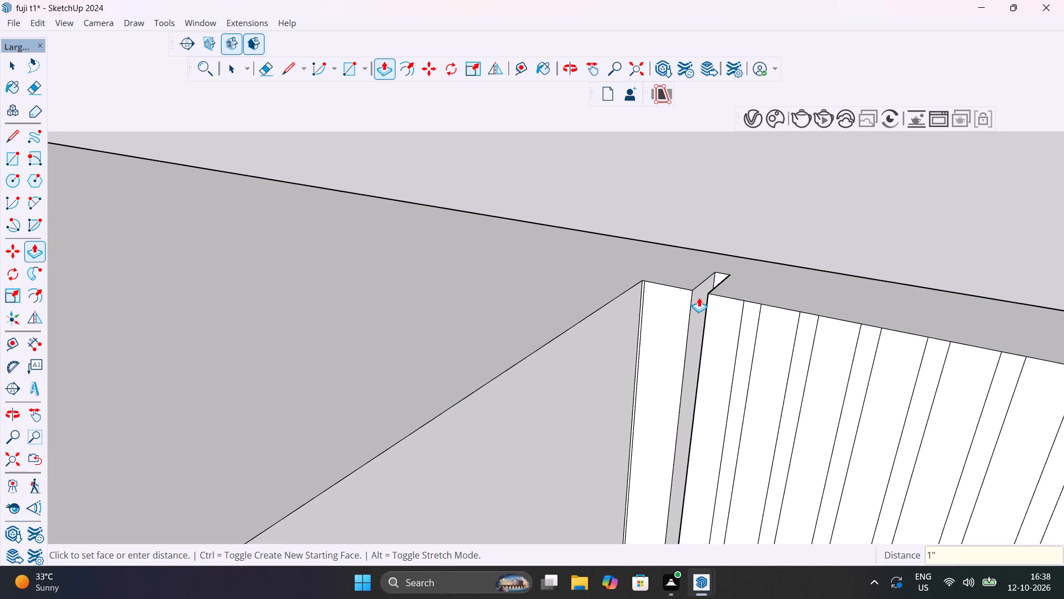
Push the second, third and fourth narrow strips of the back panel to the same 1" depth as the first groove.
{"action": "double_click", "coordinate": [743, 333]}
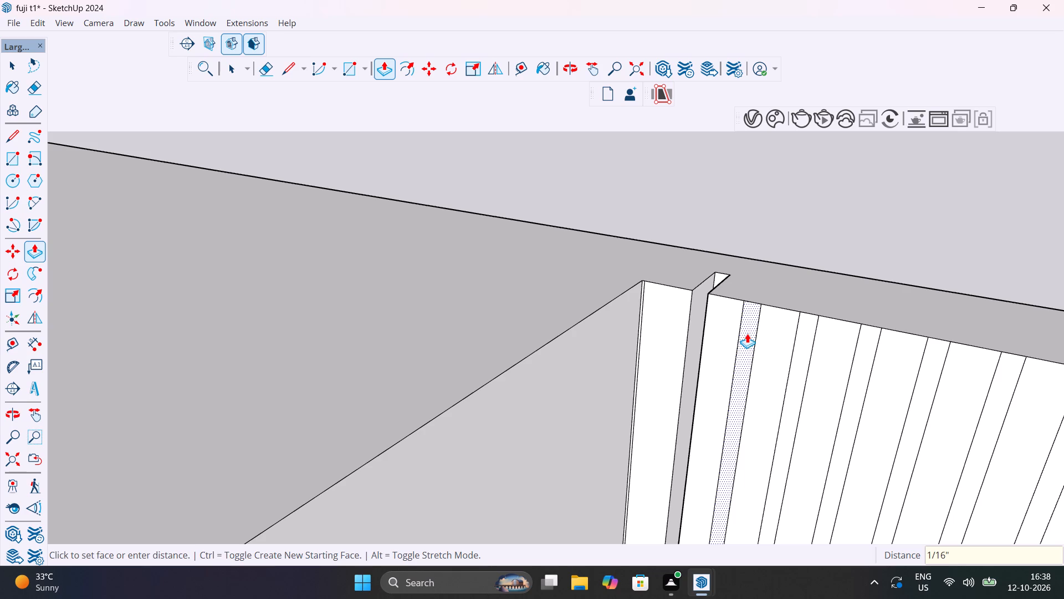
{"action": "double_click", "coordinate": [748, 334]}
{"action": "key", "text": "ctrl+z"}
{"action": "left_click", "coordinate": [748, 334]}
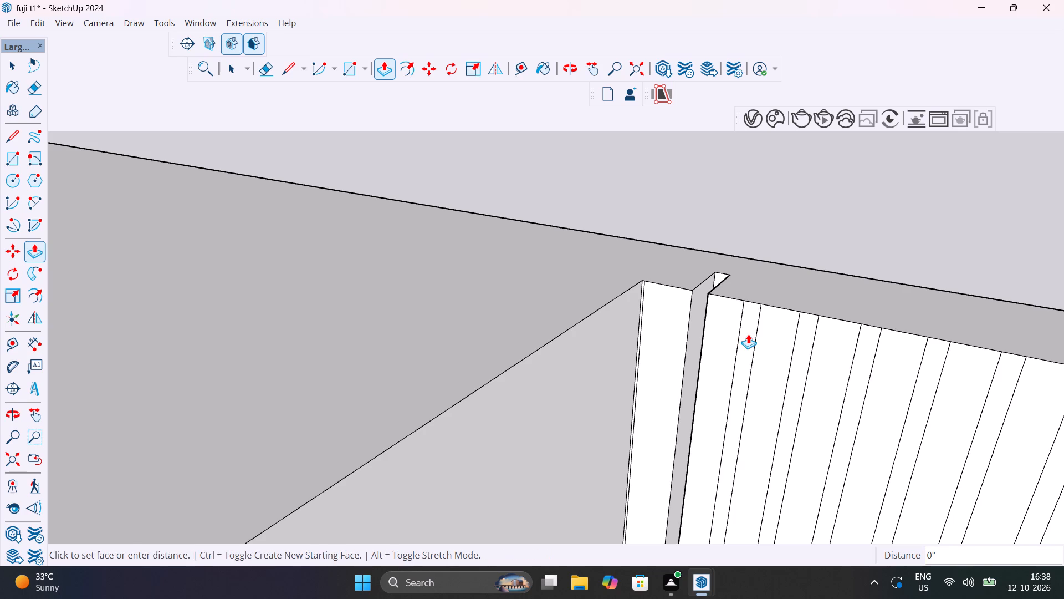
{"action": "left_click", "coordinate": [723, 271]}
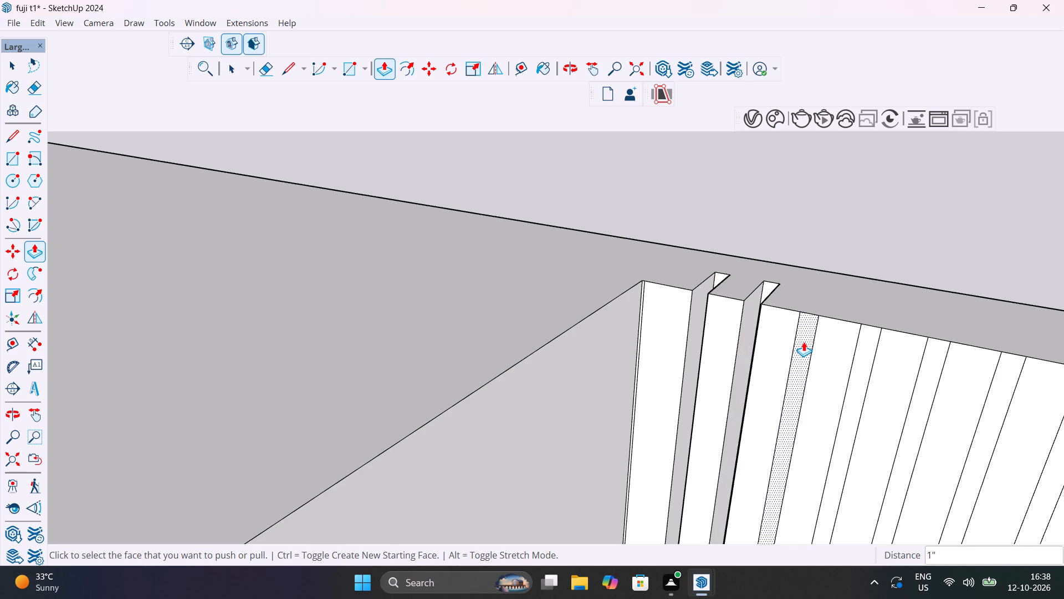
{"action": "double_click", "coordinate": [804, 342]}
{"action": "double_click", "coordinate": [861, 353]}
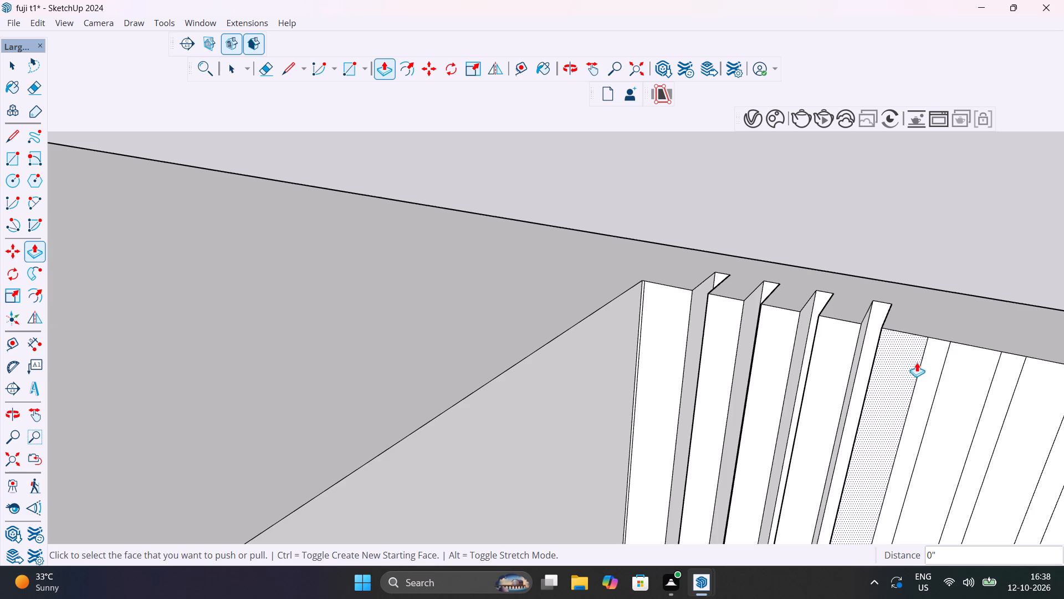
Push the fifth narrow strip of the back panel in to align with the back of the fourth groove.
{"action": "left_click", "coordinate": [929, 369]}
{"action": "left_click", "coordinate": [929, 370]}
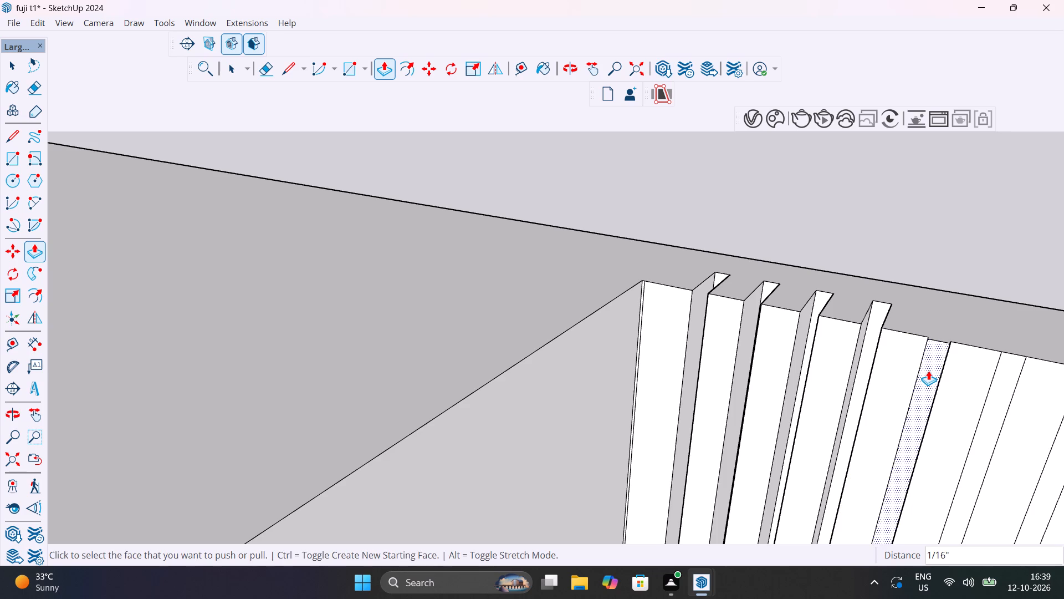
{"action": "key", "text": "ctrl+z"}
{"action": "double_click", "coordinate": [930, 364]}
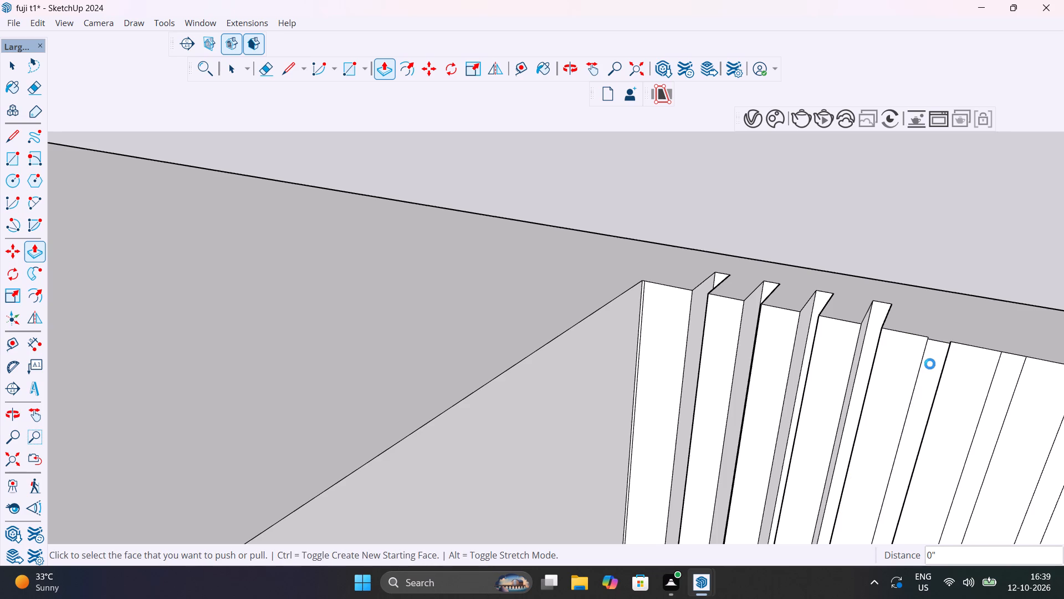
{"action": "key", "text": "ctrl+z"}
{"action": "key", "text": "ctrl+z"}
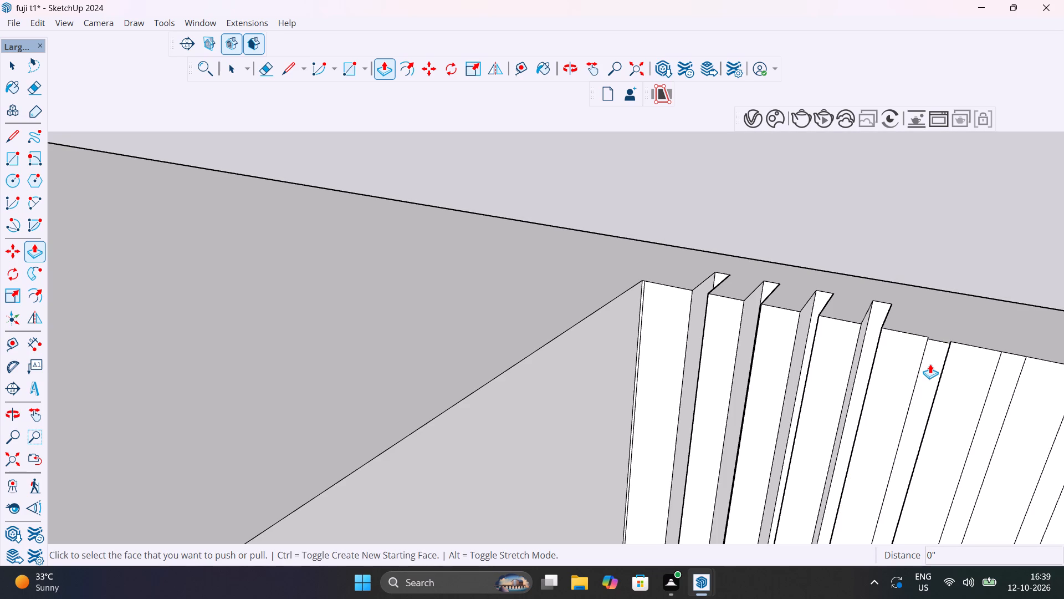
{"action": "left_click", "coordinate": [930, 364]}
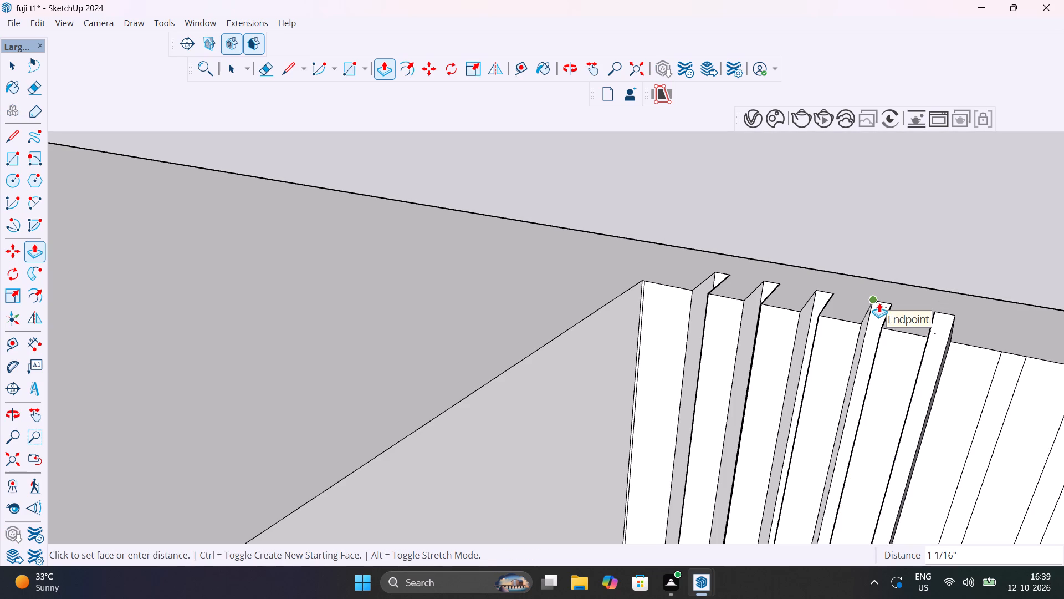
{"action": "left_click", "coordinate": [879, 303]}
Repeat the same push on the next seven narrow strips, the sixth to the twelfth, across the back panel.
{"action": "double_click", "coordinate": [995, 389]}
{"action": "scroll", "coordinate": [995, 389], "scroll_direction": "down", "scroll_amount": 4}
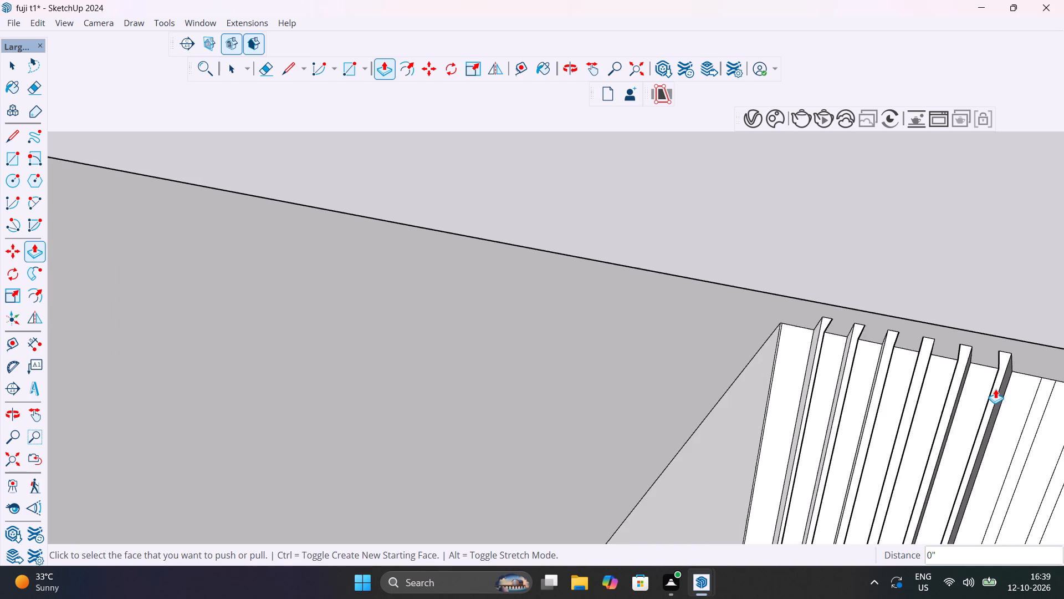
{"action": "scroll", "coordinate": [995, 389], "scroll_direction": "down", "scroll_amount": 10}
{"action": "middle_click_drag", "start_coordinate": [976, 393], "coordinate": [643, 397], "text": "shift"}
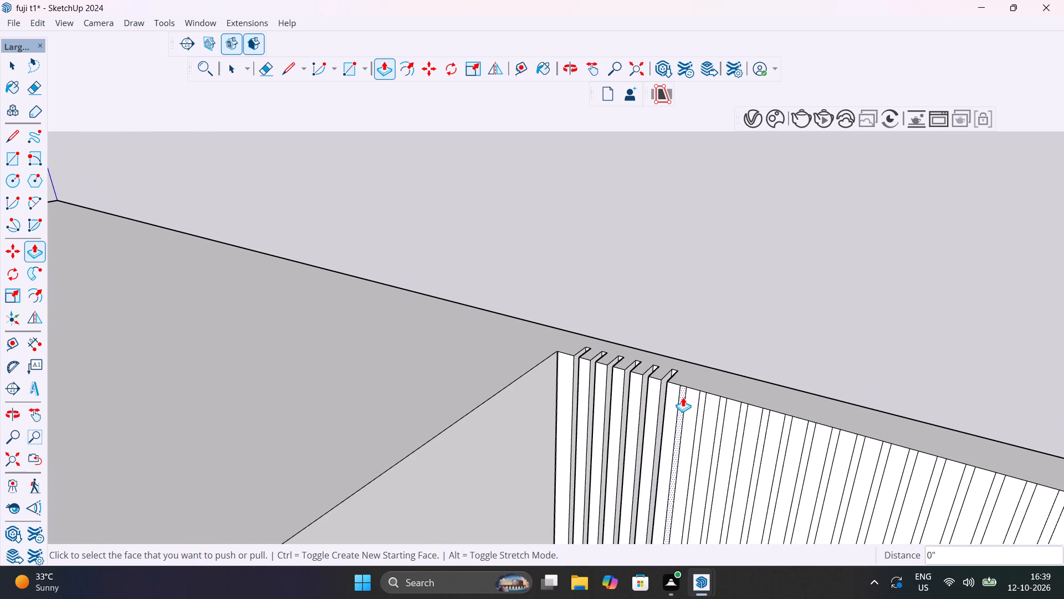
{"action": "scroll", "coordinate": [681, 397], "scroll_direction": "up", "scroll_amount": 10}
{"action": "double_click", "coordinate": [681, 397]}
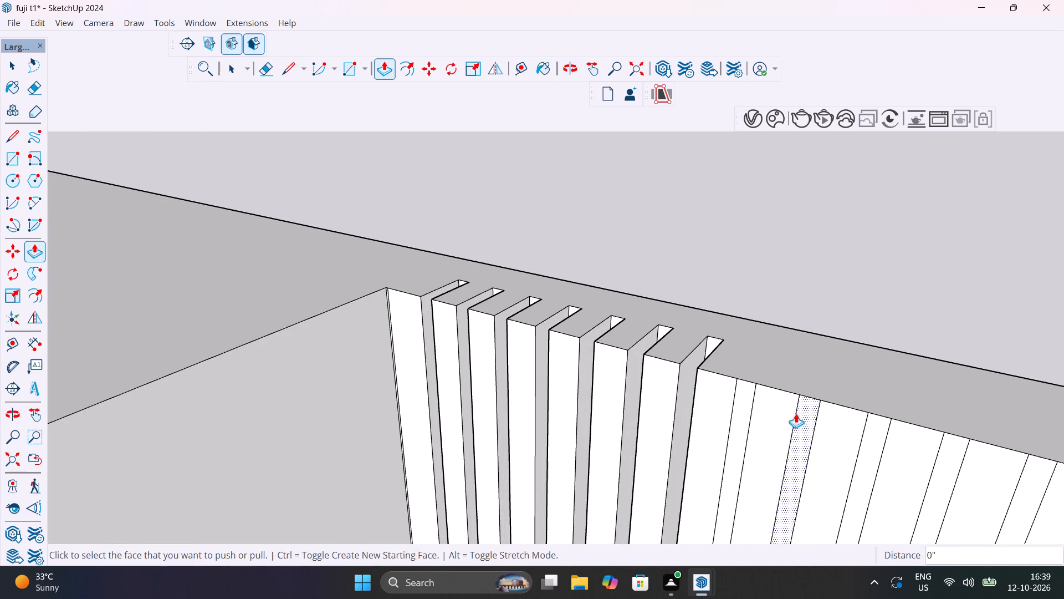
{"action": "double_click", "coordinate": [745, 413]}
{"action": "double_click", "coordinate": [804, 425]}
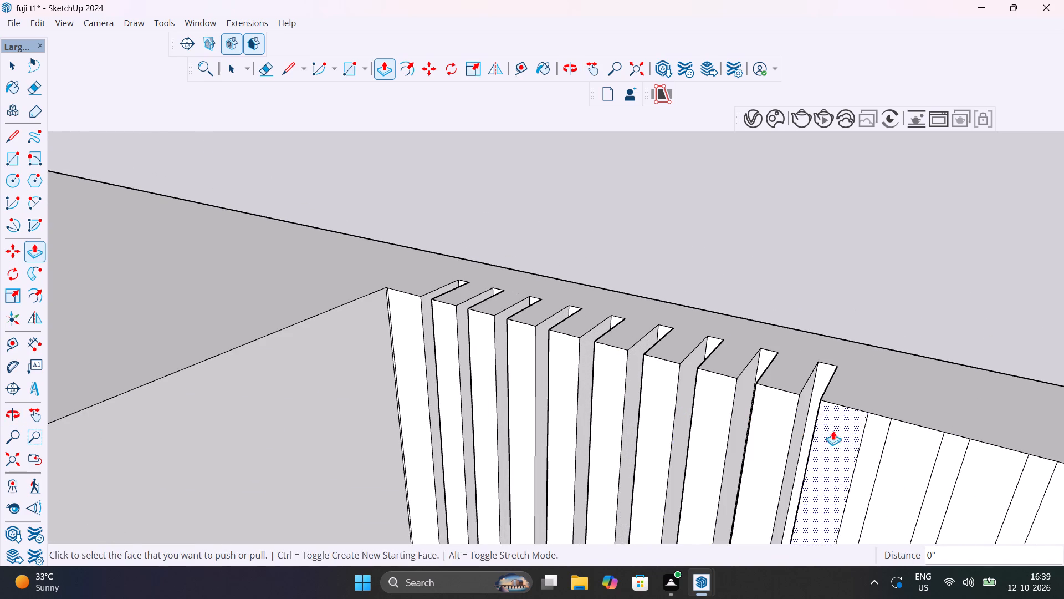
{"action": "double_click", "coordinate": [872, 445]}
{"action": "double_click", "coordinate": [944, 474]}
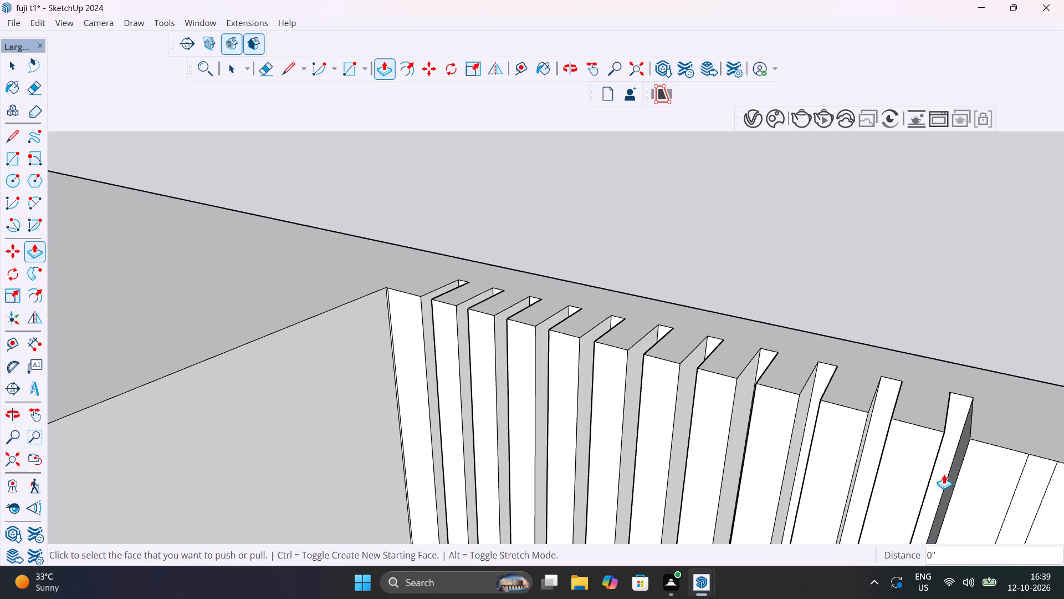
{"action": "double_click", "coordinate": [1020, 489]}
Repeat the groove push on the next five narrow strips, the thirteenth to the seventeenth, of the back panel.
{"action": "scroll", "coordinate": [1020, 489], "scroll_direction": "down", "scroll_amount": 12}
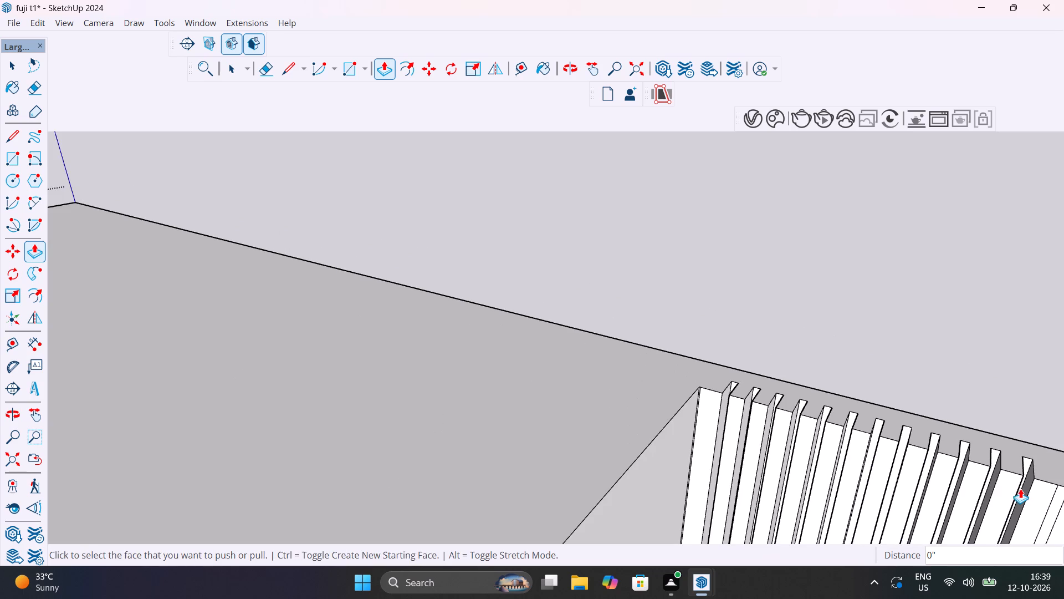
{"action": "middle_click_drag", "start_coordinate": [1012, 490], "coordinate": [671, 464]}
{"action": "scroll", "coordinate": [702, 481], "scroll_direction": "up", "scroll_amount": 5}
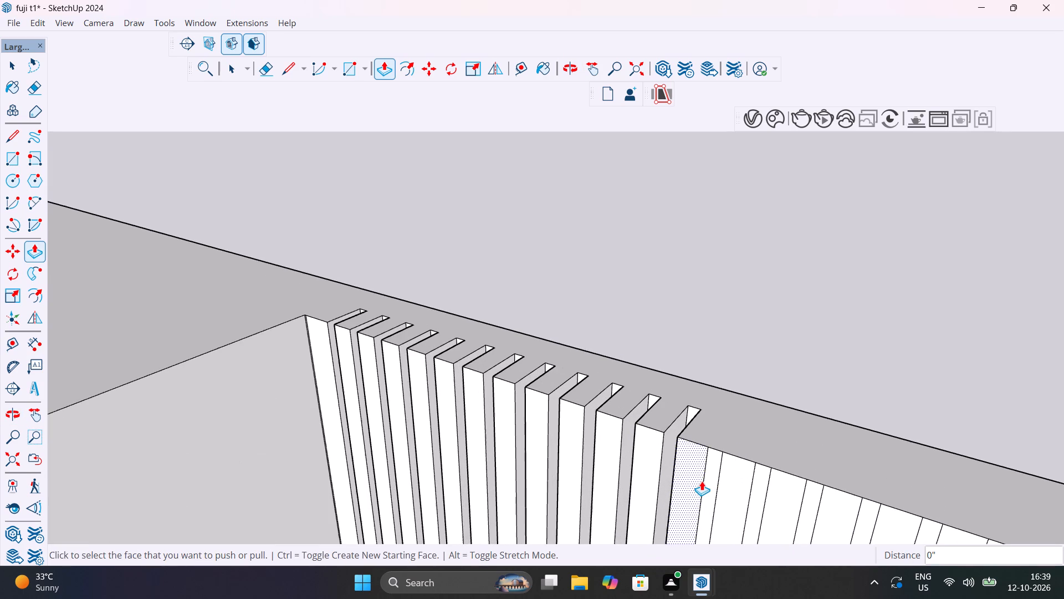
{"action": "double_click", "coordinate": [707, 478]}
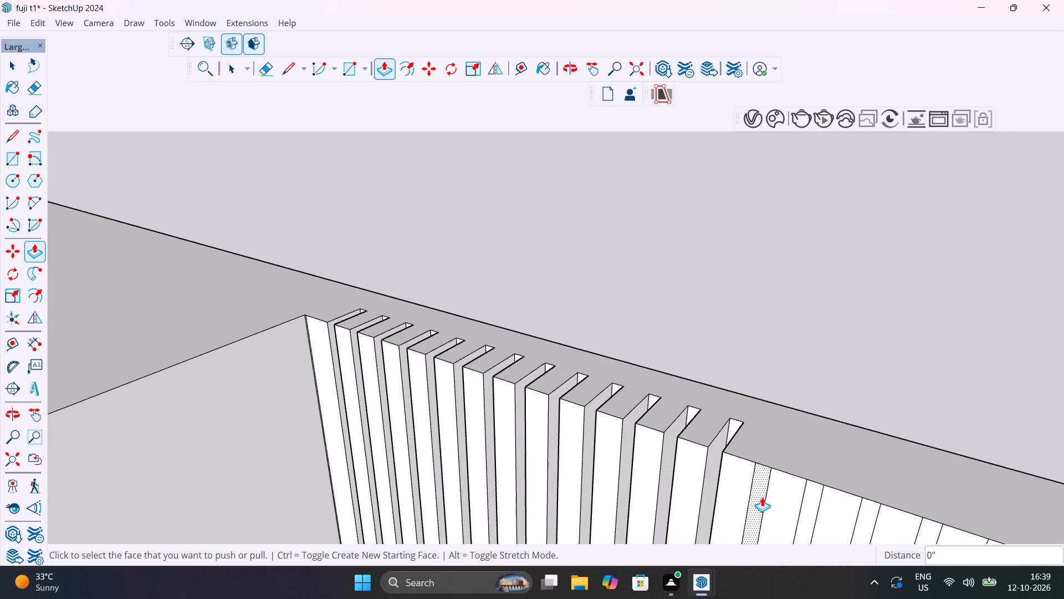
{"action": "double_click", "coordinate": [756, 498]}
{"action": "double_click", "coordinate": [807, 502]}
{"action": "double_click", "coordinate": [867, 511]}
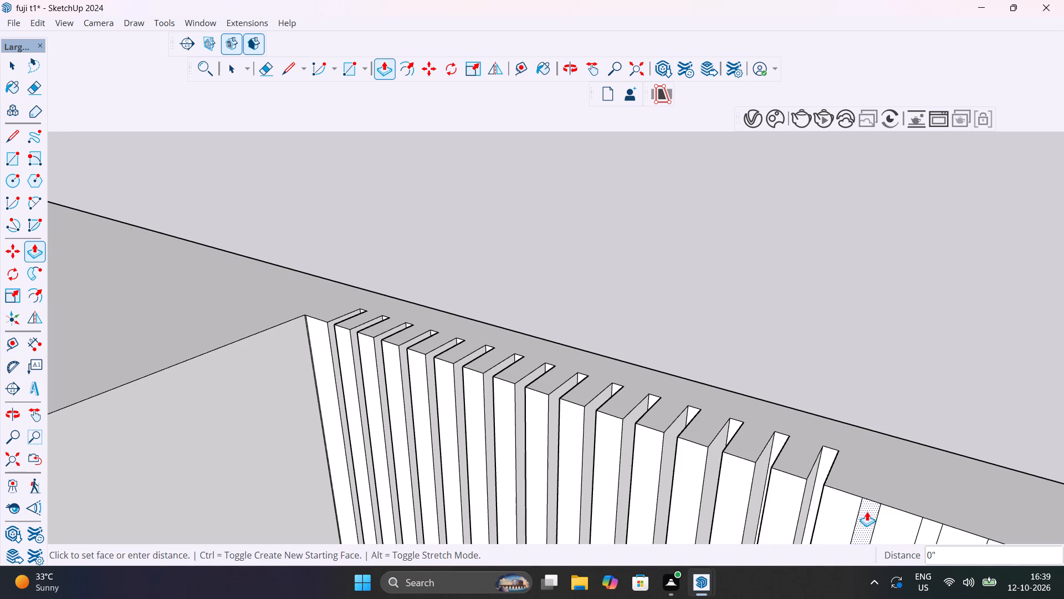
{"action": "double_click", "coordinate": [925, 530]}
Repeat the groove push on the next six narrow strips, the eighteenth to the twenty-third, of the back panel.
{"action": "scroll", "coordinate": [924, 527], "scroll_direction": "down", "scroll_amount": 12}
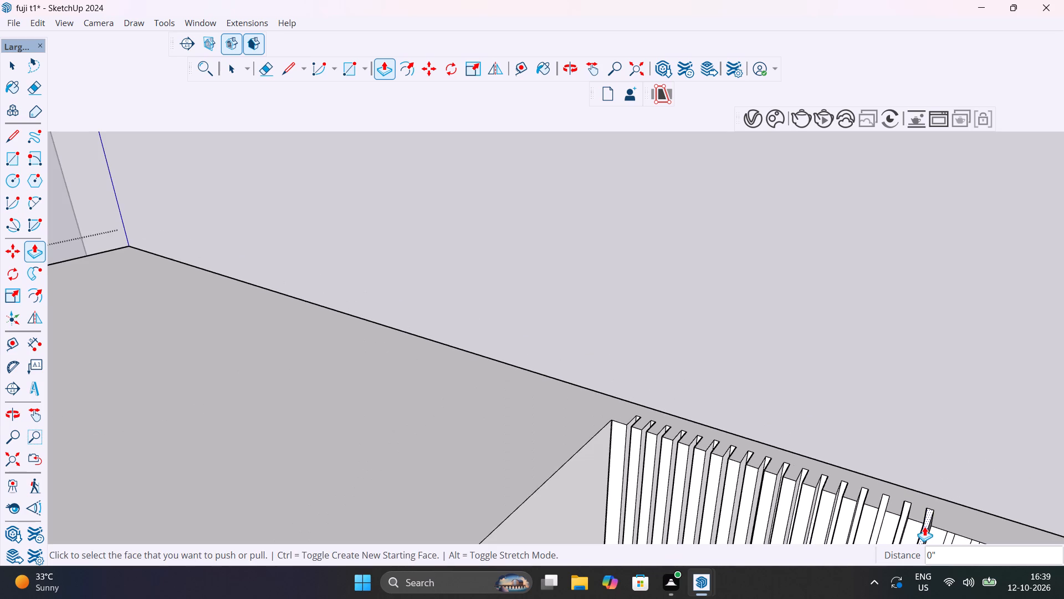
{"action": "middle_click_drag", "start_coordinate": [918, 525], "coordinate": [560, 433], "text": "shift"}
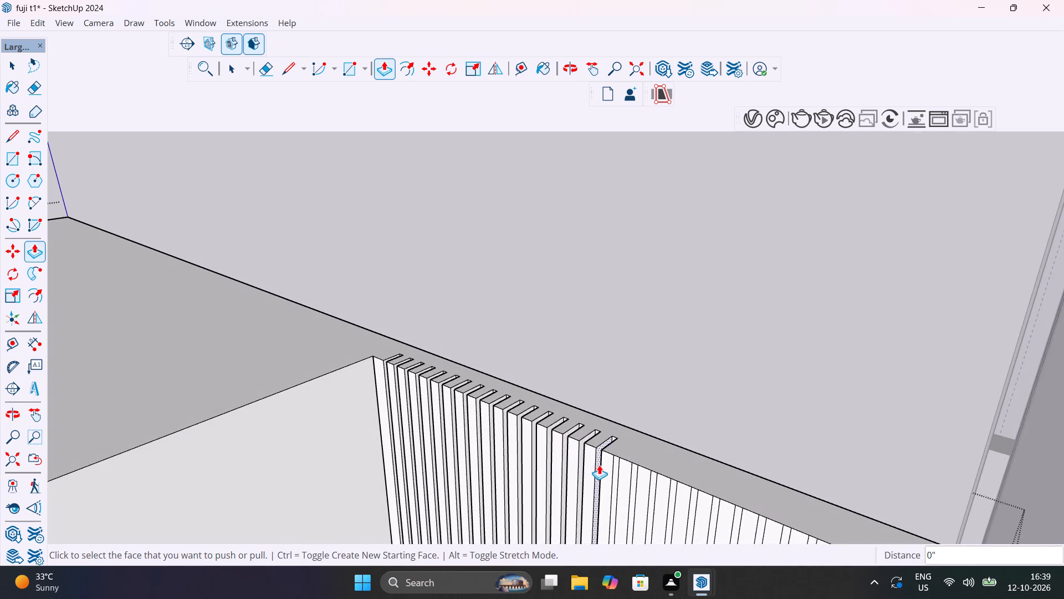
{"action": "scroll", "coordinate": [600, 465], "scroll_direction": "up", "scroll_amount": 5}
{"action": "double_click", "coordinate": [625, 472]}
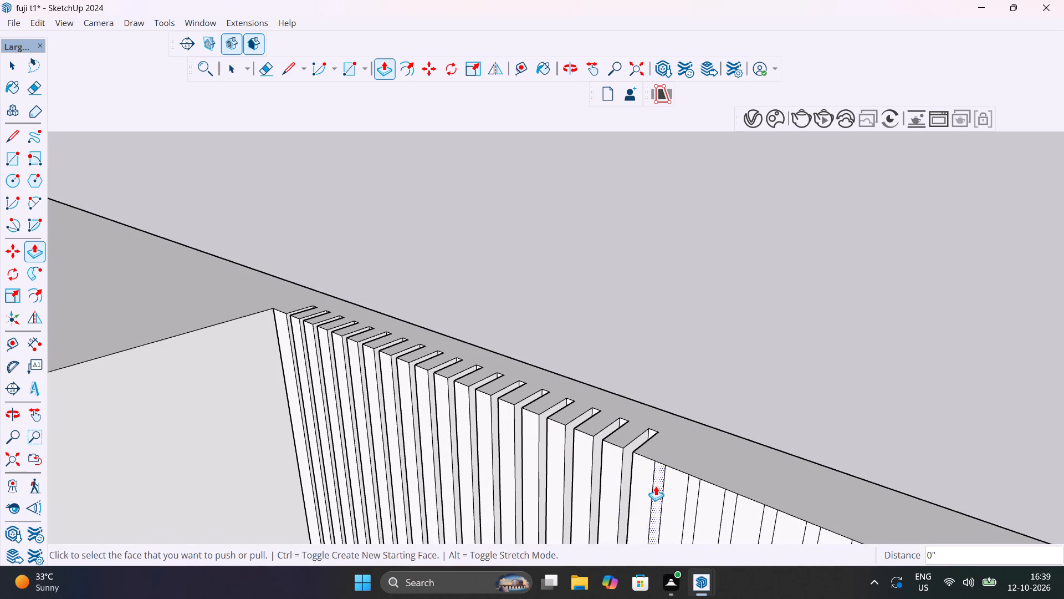
{"action": "double_click", "coordinate": [656, 486]}
{"action": "double_click", "coordinate": [690, 496]}
{"action": "double_click", "coordinate": [728, 510]}
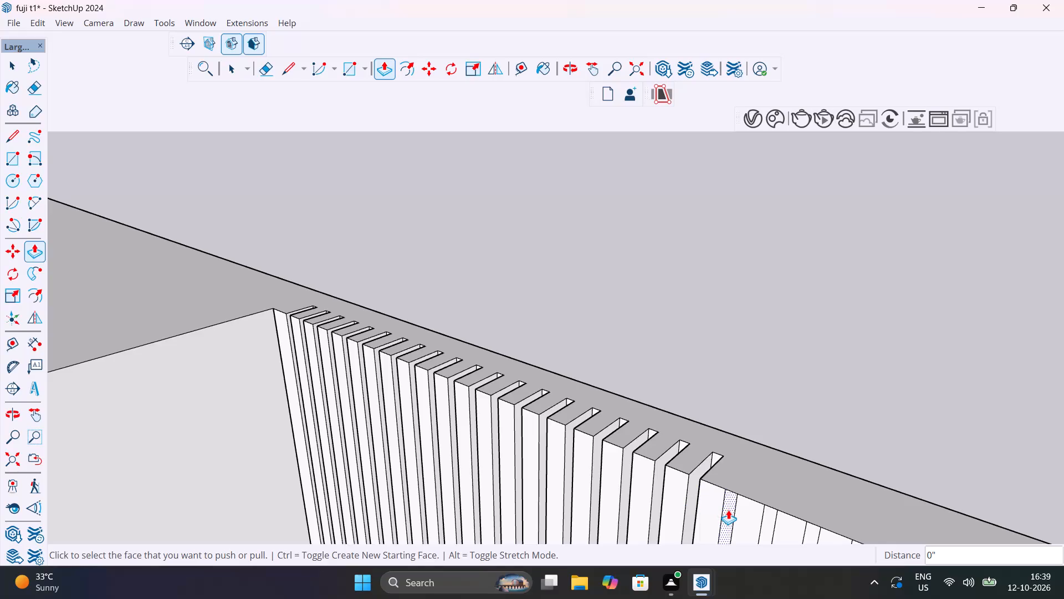
{"action": "left_click", "coordinate": [766, 521]}
{"action": "left_click", "coordinate": [766, 521]}
{"action": "left_click", "coordinate": [766, 521]}
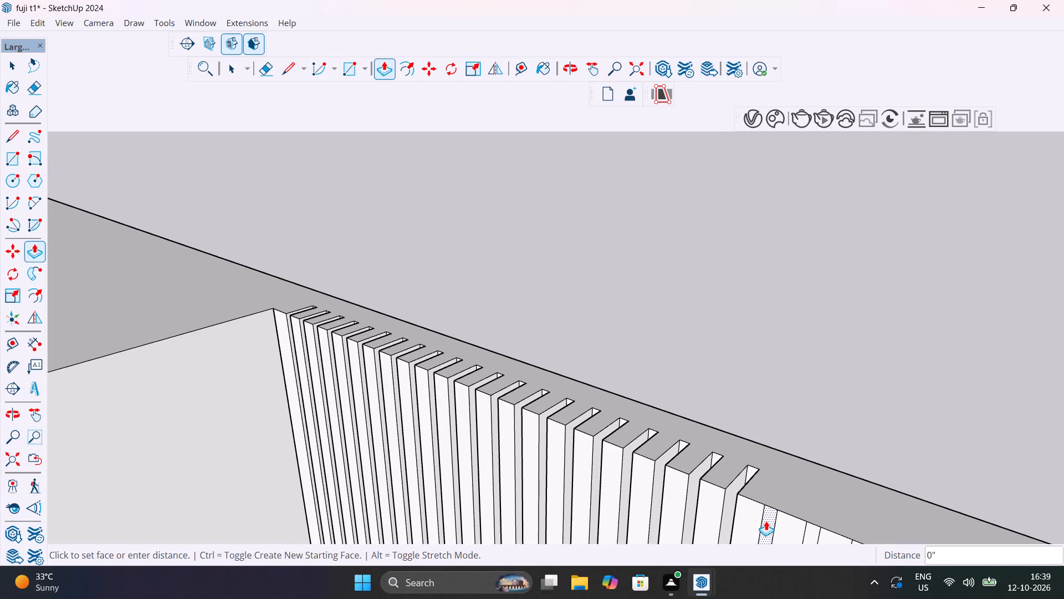
{"action": "left_click", "coordinate": [766, 521]}
{"action": "double_click", "coordinate": [766, 521]}
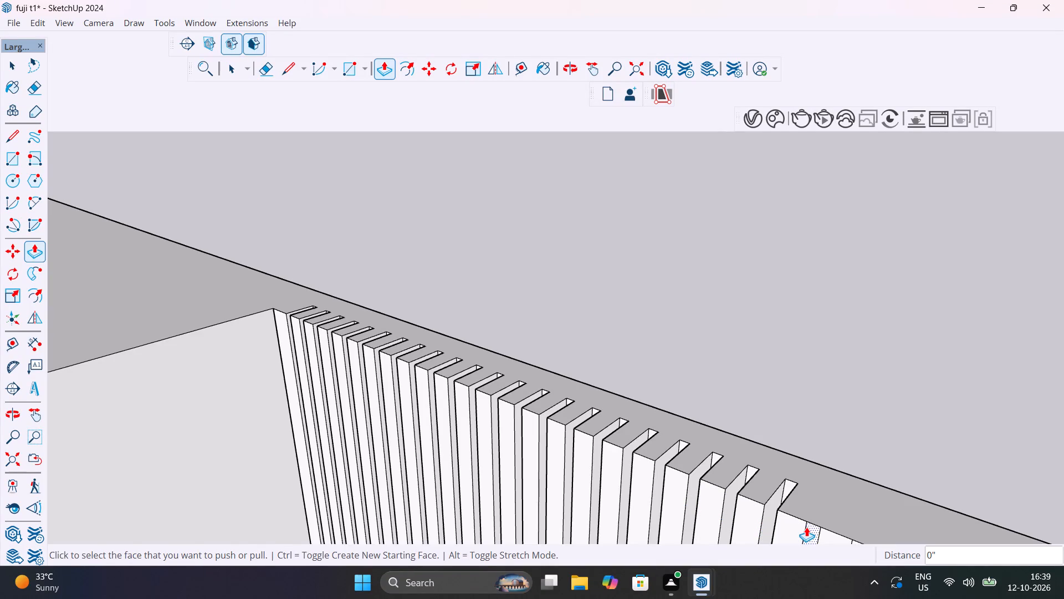
{"action": "double_click", "coordinate": [808, 527]}
Repeat the groove push on the remaining seven narrow strips up to the wide end slat beside the sliding-door frame.
{"action": "scroll", "coordinate": [810, 527], "scroll_direction": "down", "scroll_amount": 7}
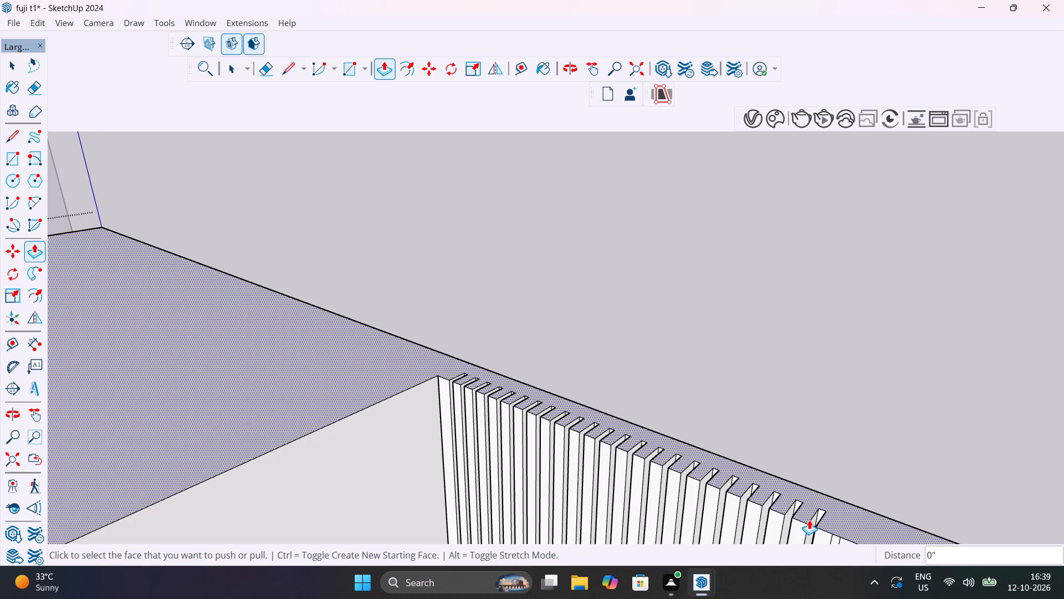
{"action": "scroll", "coordinate": [698, 493], "scroll_direction": "down", "scroll_amount": 15}
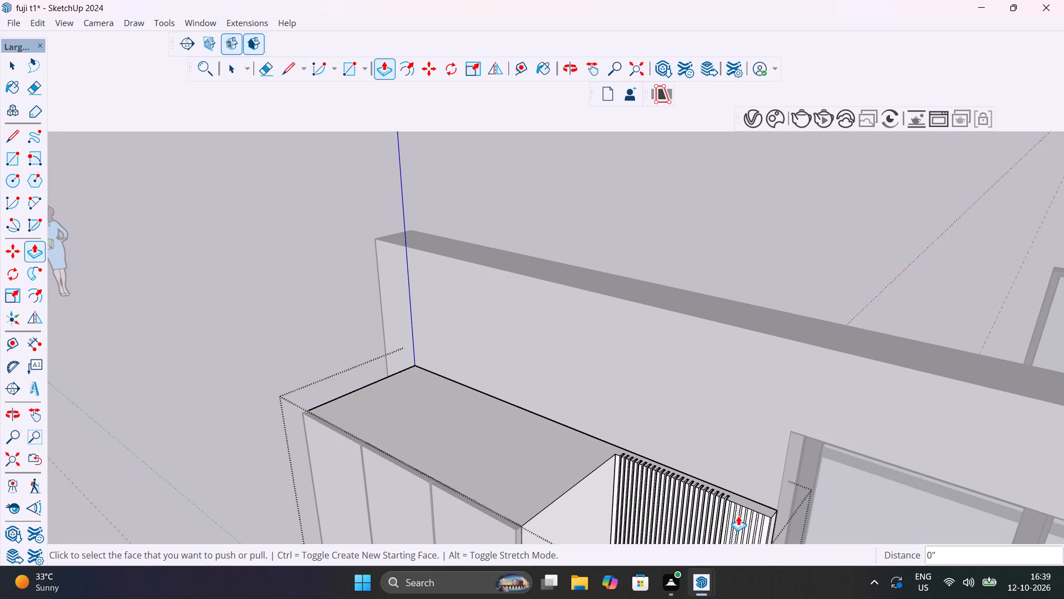
{"action": "middle_click_drag", "start_coordinate": [735, 516], "coordinate": [609, 402], "text": "shift"}
{"action": "scroll", "coordinate": [603, 384], "scroll_direction": "up", "scroll_amount": 17}
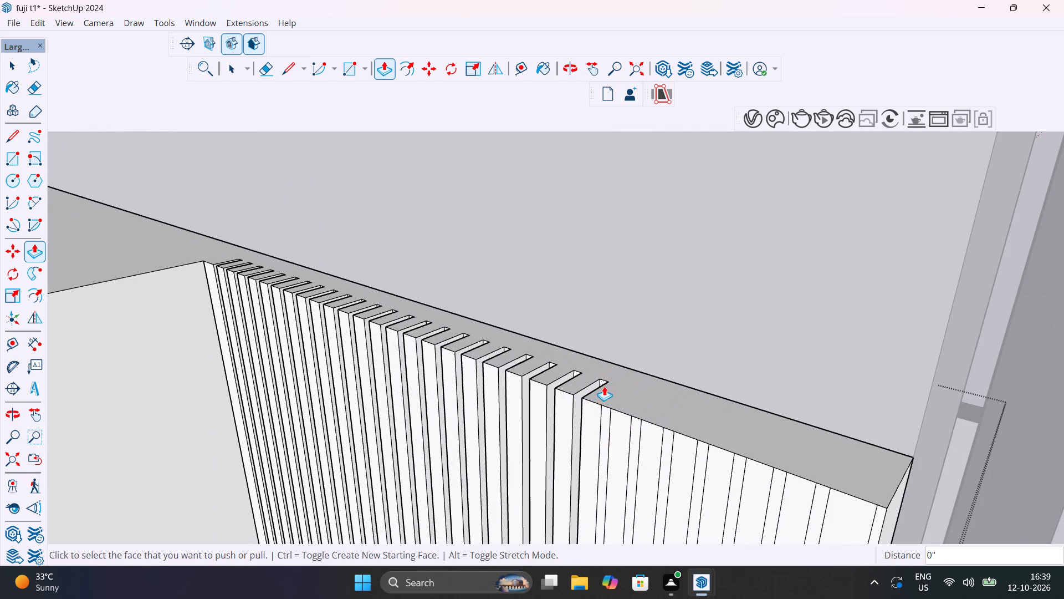
{"action": "double_click", "coordinate": [604, 416]}
{"action": "double_click", "coordinate": [636, 433]}
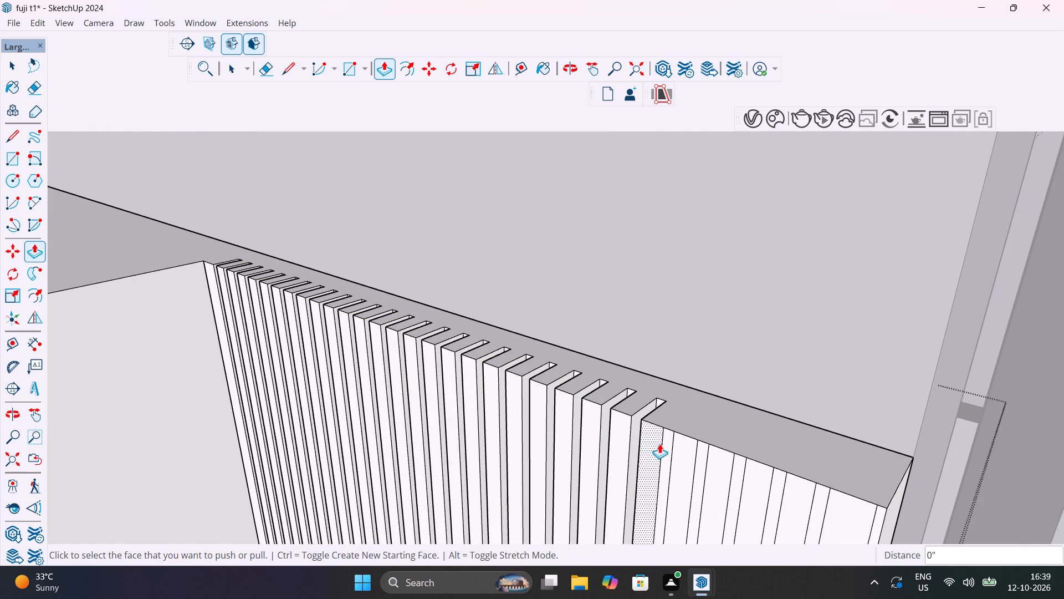
{"action": "double_click", "coordinate": [664, 447]}
{"action": "double_click", "coordinate": [664, 447]}
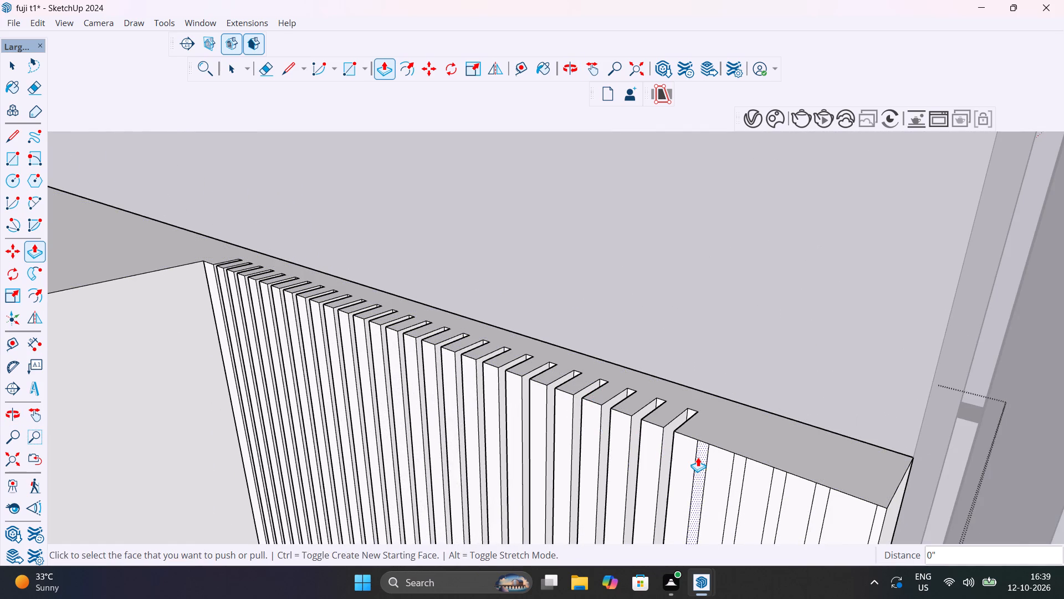
{"action": "double_click", "coordinate": [698, 458]}
{"action": "double_click", "coordinate": [739, 467]}
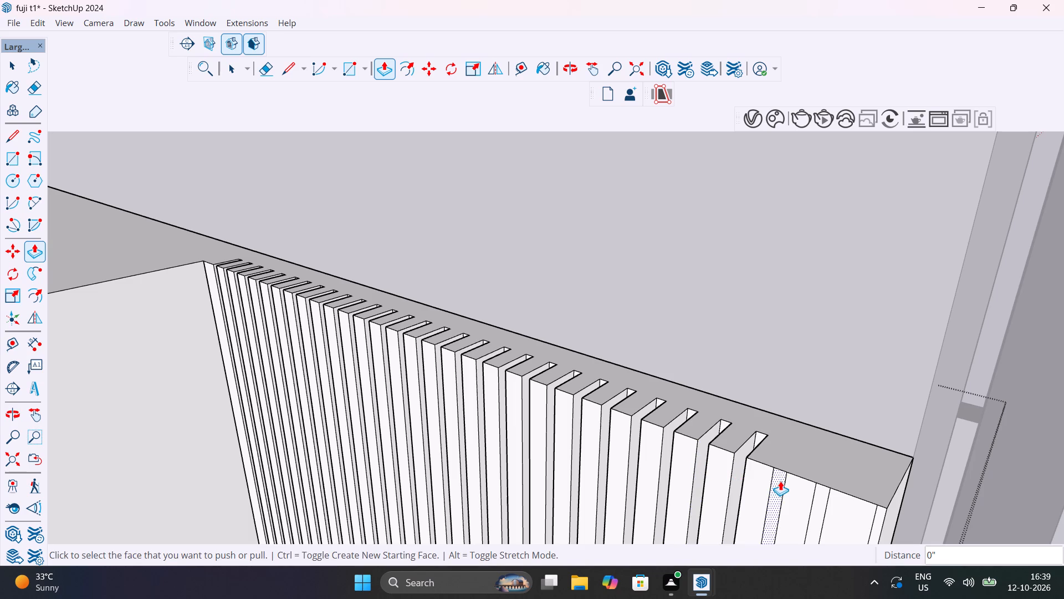
{"action": "double_click", "coordinate": [780, 481]}
{"action": "double_click", "coordinate": [819, 499]}
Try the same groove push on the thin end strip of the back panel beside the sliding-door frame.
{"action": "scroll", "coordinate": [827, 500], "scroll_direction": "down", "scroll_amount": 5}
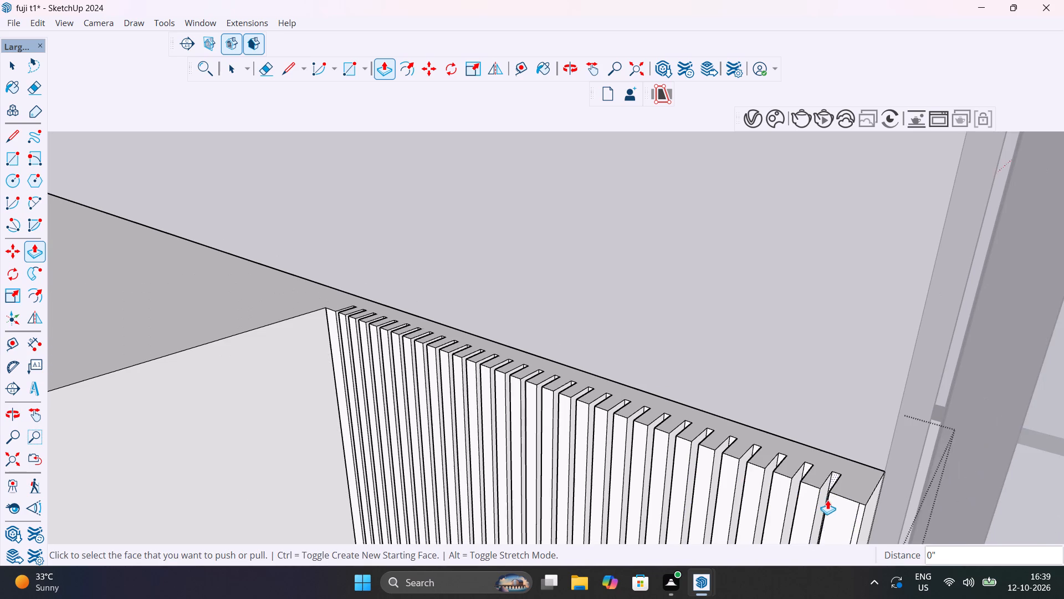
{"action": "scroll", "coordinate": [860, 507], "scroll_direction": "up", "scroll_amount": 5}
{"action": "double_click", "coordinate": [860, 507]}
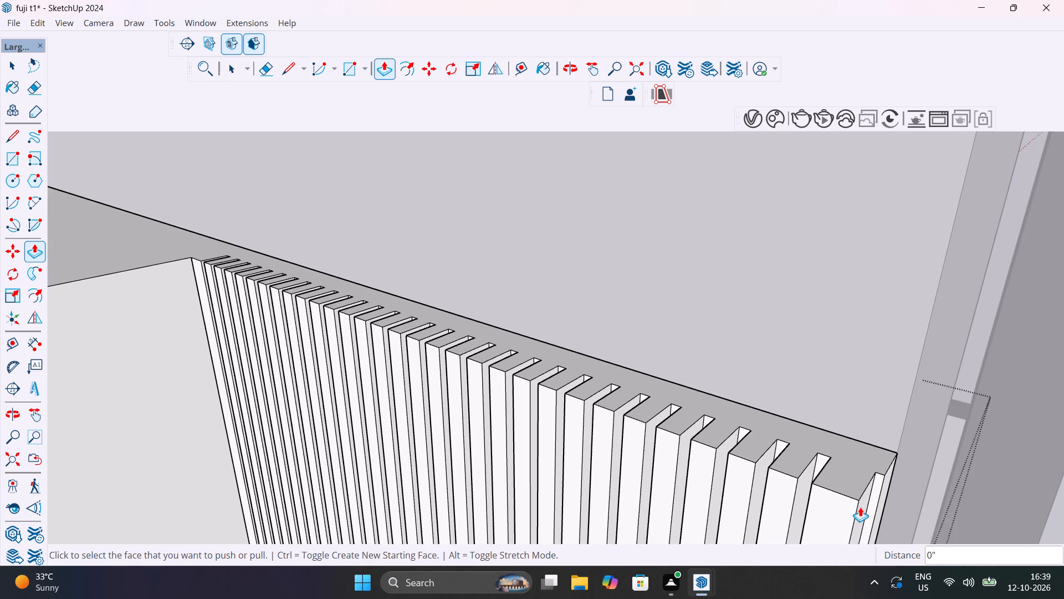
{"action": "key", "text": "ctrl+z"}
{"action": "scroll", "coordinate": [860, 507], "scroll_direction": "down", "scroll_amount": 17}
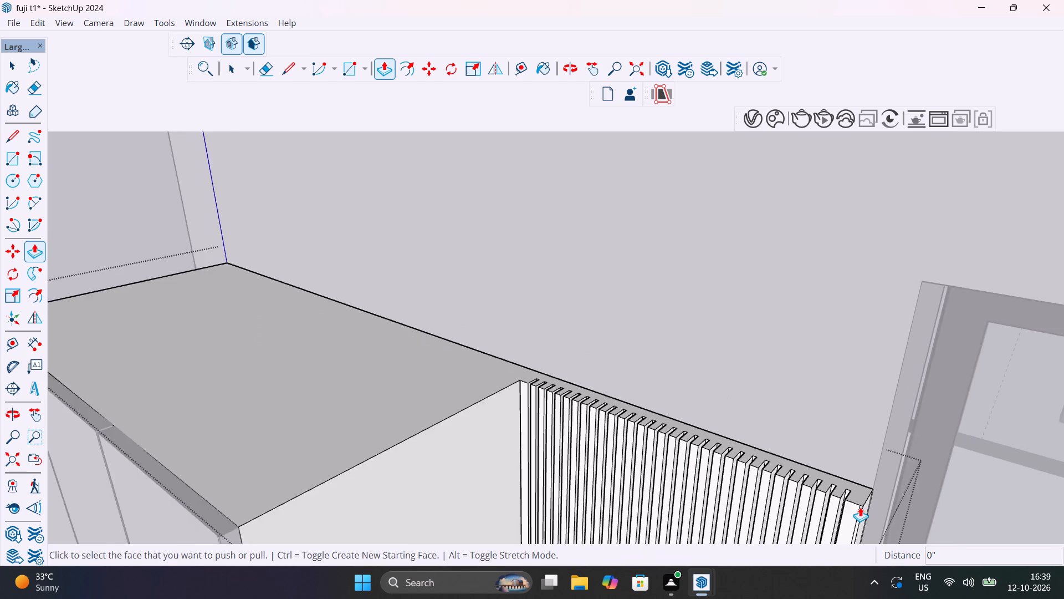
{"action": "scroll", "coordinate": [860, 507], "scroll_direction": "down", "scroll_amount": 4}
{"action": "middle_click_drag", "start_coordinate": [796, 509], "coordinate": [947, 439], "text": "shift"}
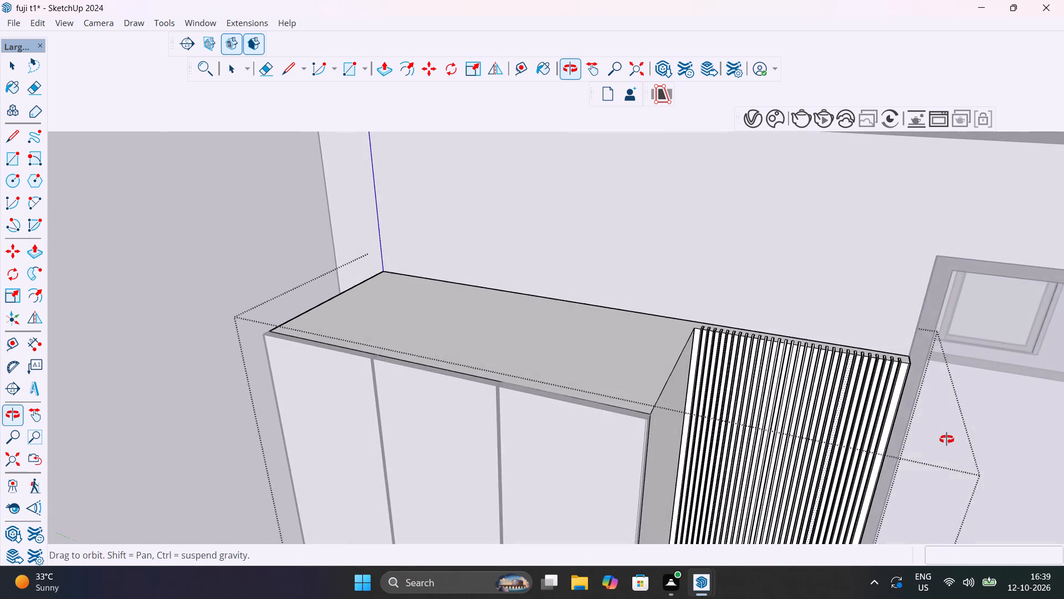
Leave the cabinet group's editing mode so the whole room model is active again.
{"action": "middle_click_drag", "start_coordinate": [947, 439], "coordinate": [945, 441], "text": "shift"}
{"action": "middle_click_drag", "start_coordinate": [889, 374], "coordinate": [854, 293], "text": "shift"}
{"action": "key", "text": "space"}
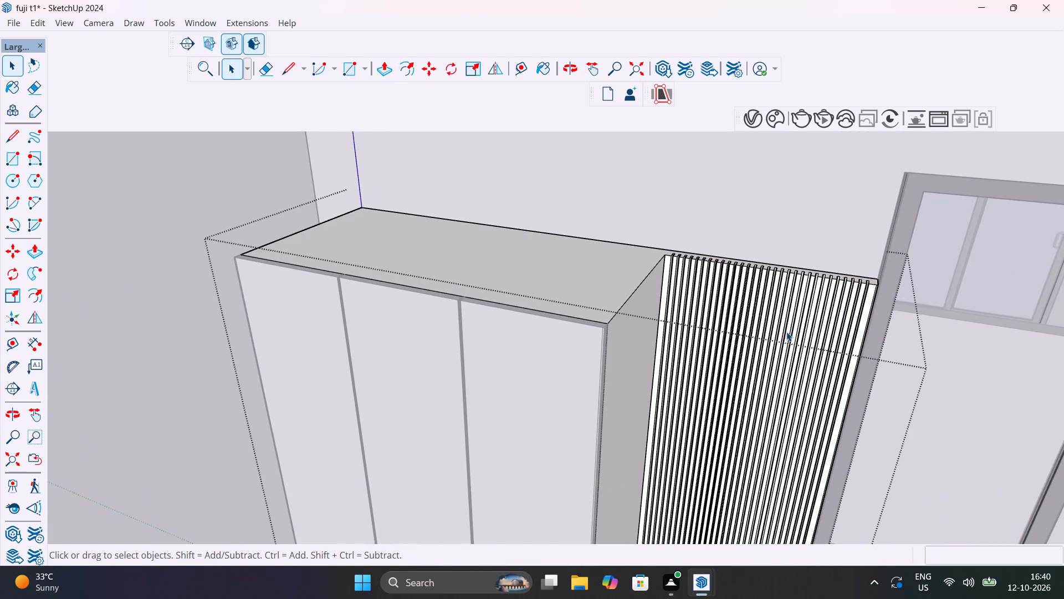
{"action": "scroll", "coordinate": [786, 330], "scroll_direction": "down", "scroll_amount": 13}
{"action": "scroll", "coordinate": [766, 368], "scroll_direction": "up", "scroll_amount": 4}
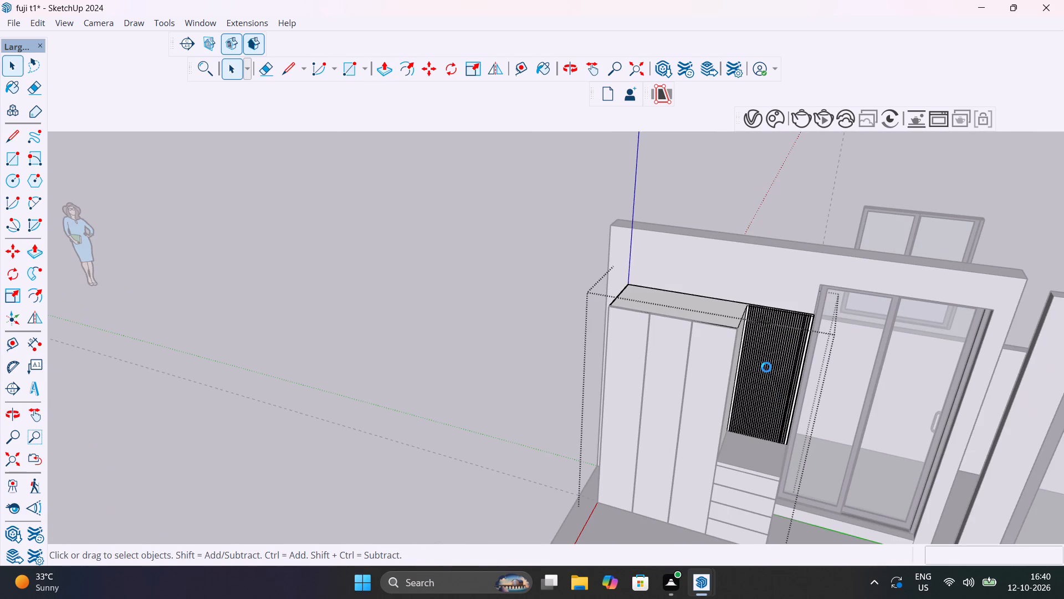
{"action": "left_click", "coordinate": [483, 301]}
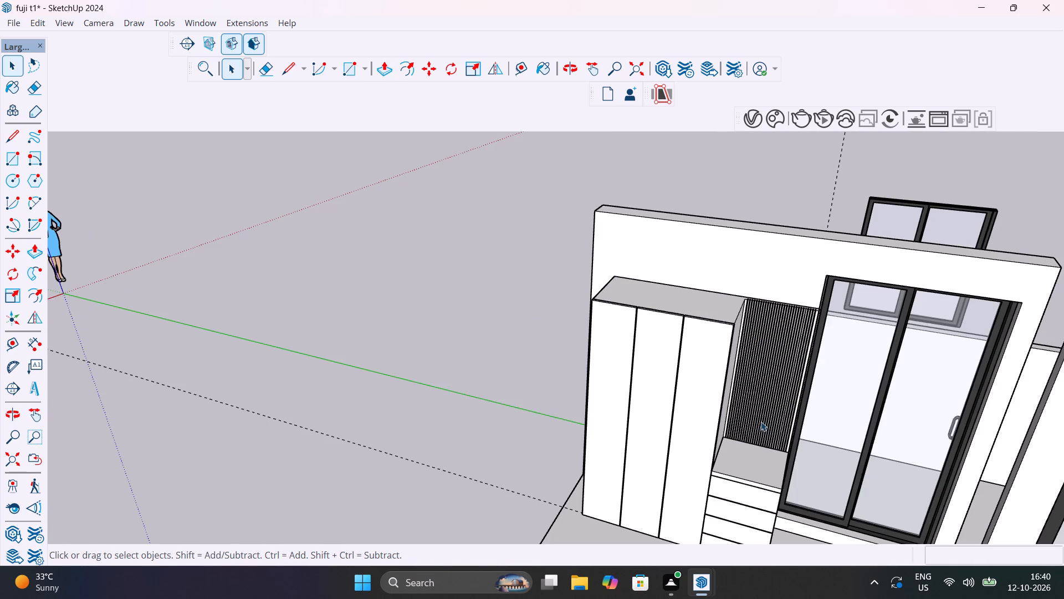
Examine the grooved back panel and its junctions with the tall cabinet and drawer block from several angles.
{"action": "scroll", "coordinate": [791, 349], "scroll_direction": "up", "scroll_amount": 10}
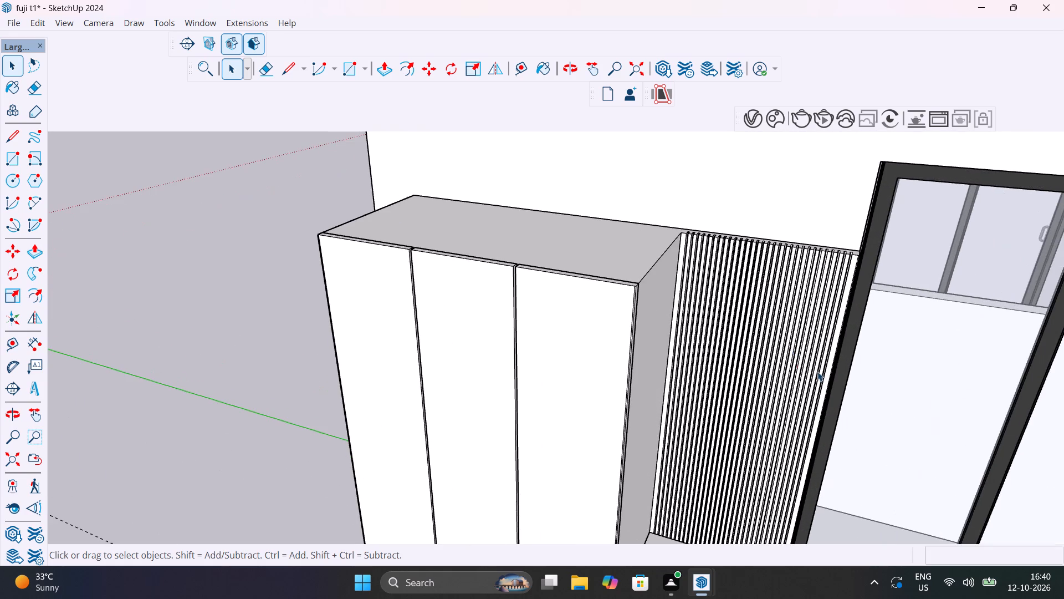
{"action": "middle_click_drag", "start_coordinate": [811, 369], "coordinate": [632, 417]}
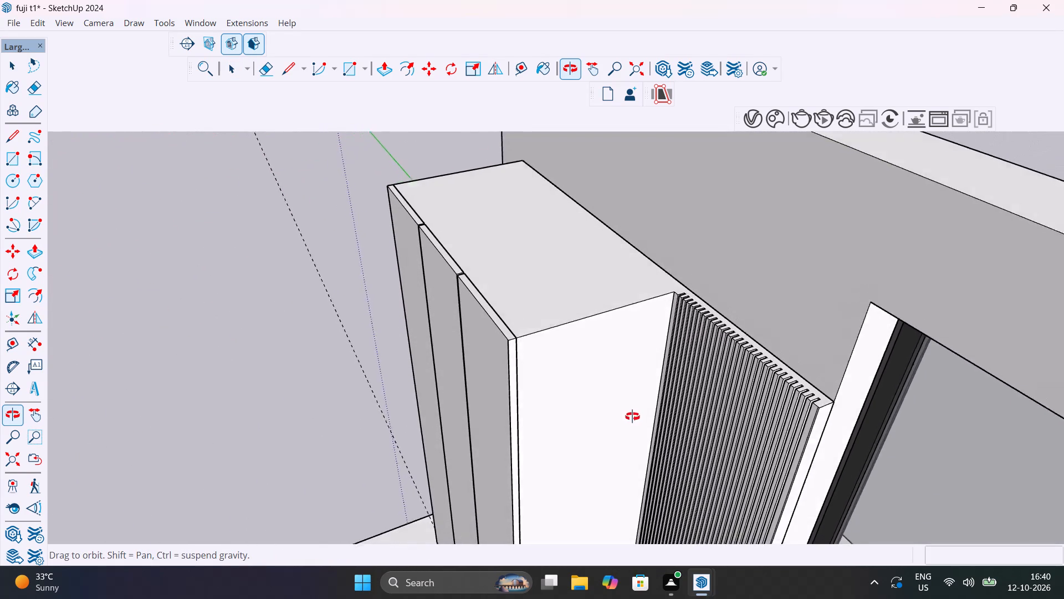
{"action": "middle_click_drag", "start_coordinate": [632, 417], "coordinate": [790, 447]}
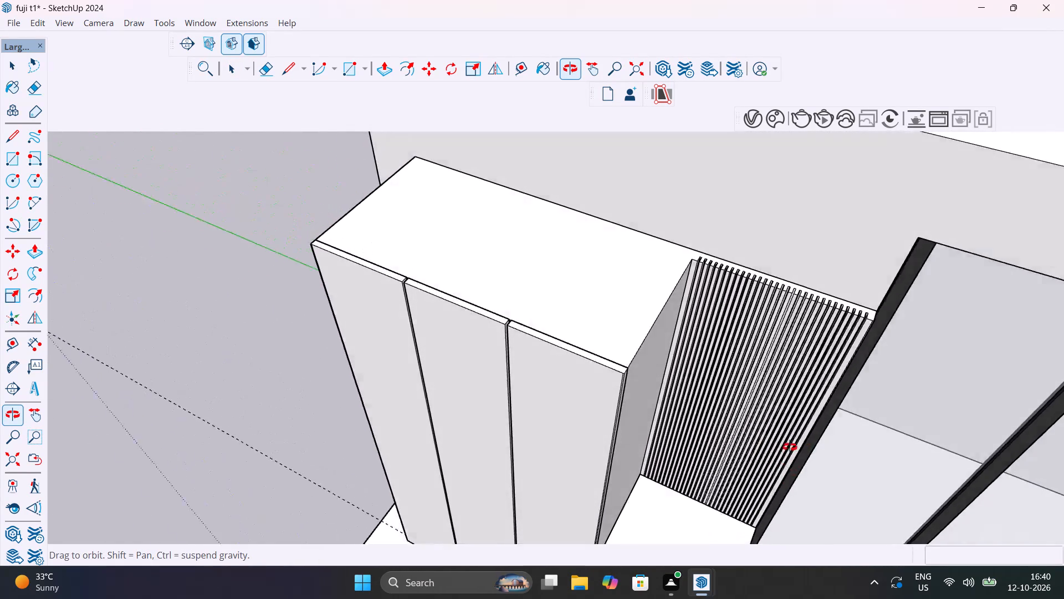
{"action": "middle_click_drag", "start_coordinate": [790, 447], "coordinate": [684, 319]}
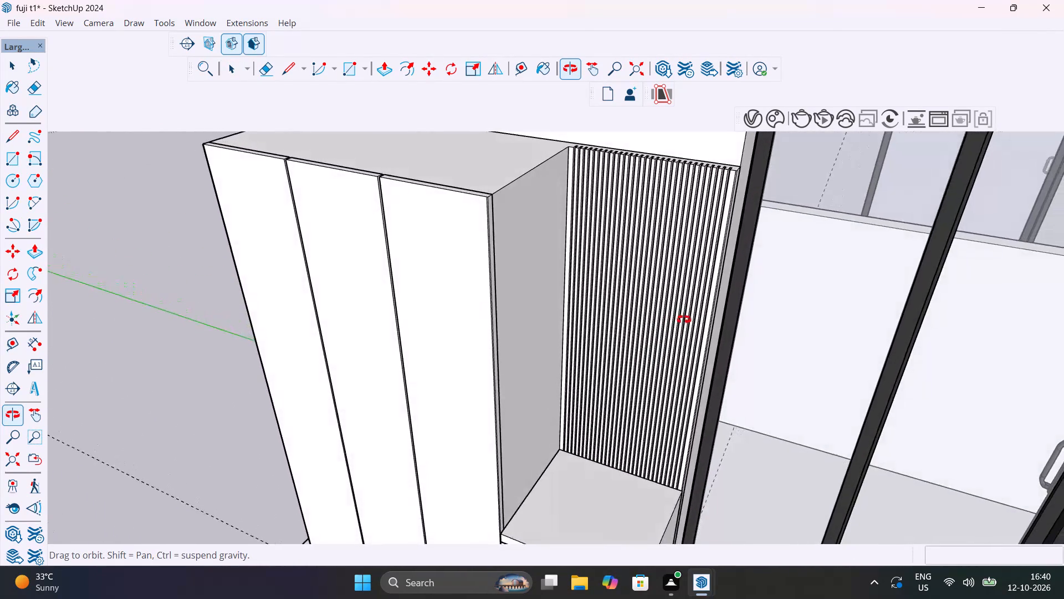
{"action": "middle_click_drag", "start_coordinate": [684, 319], "coordinate": [685, 319]}
{"action": "scroll", "coordinate": [685, 319], "scroll_direction": "down", "scroll_amount": 7}
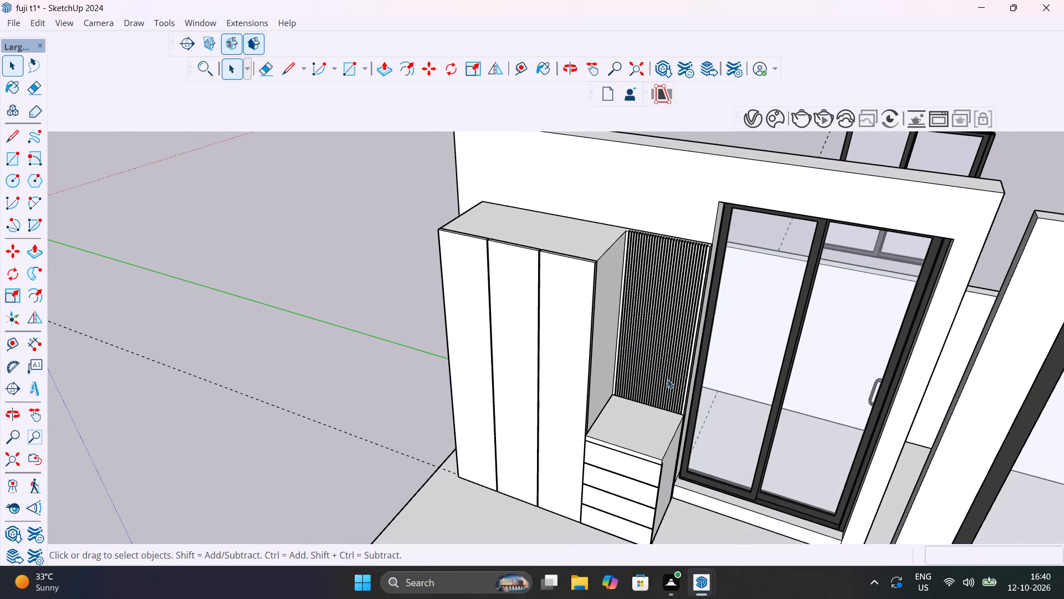
{"action": "middle_click_drag", "start_coordinate": [675, 387], "coordinate": [734, 392]}
{"action": "scroll", "coordinate": [666, 248], "scroll_direction": "up", "scroll_amount": 5}
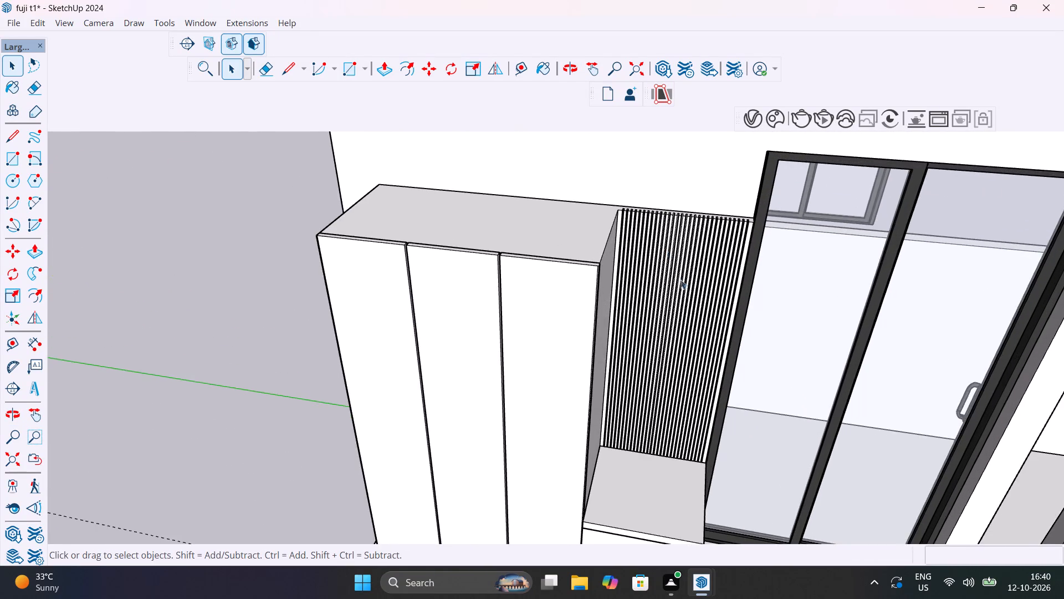
{"action": "middle_click_drag", "start_coordinate": [684, 281], "coordinate": [656, 251]}
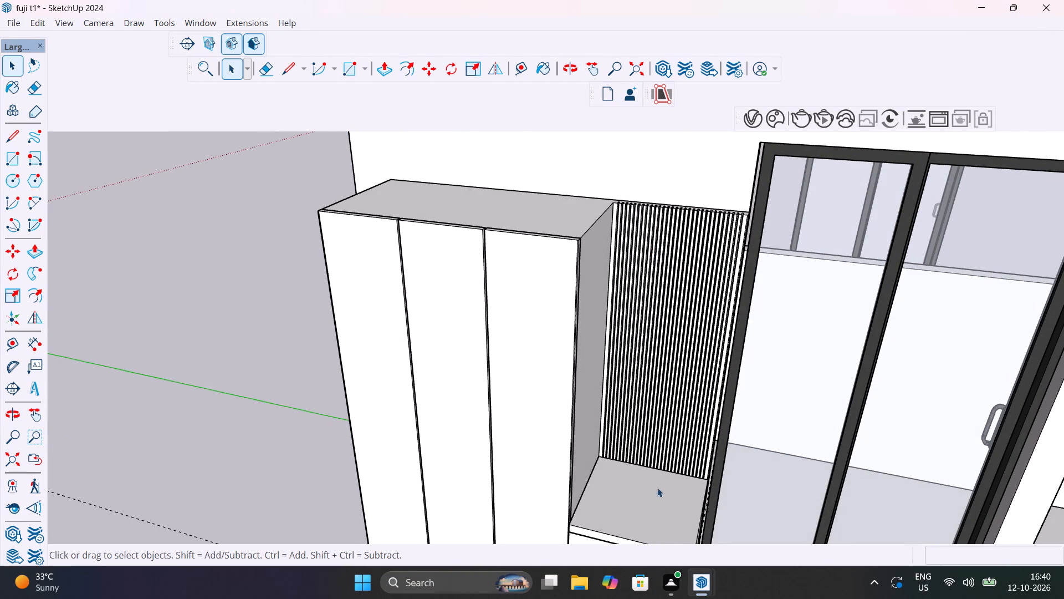
Place a horizontal guide on the grooved back panel 1' above its bottom edge at the drawer block's top.
{"action": "scroll", "coordinate": [654, 481], "scroll_direction": "up", "scroll_amount": 6}
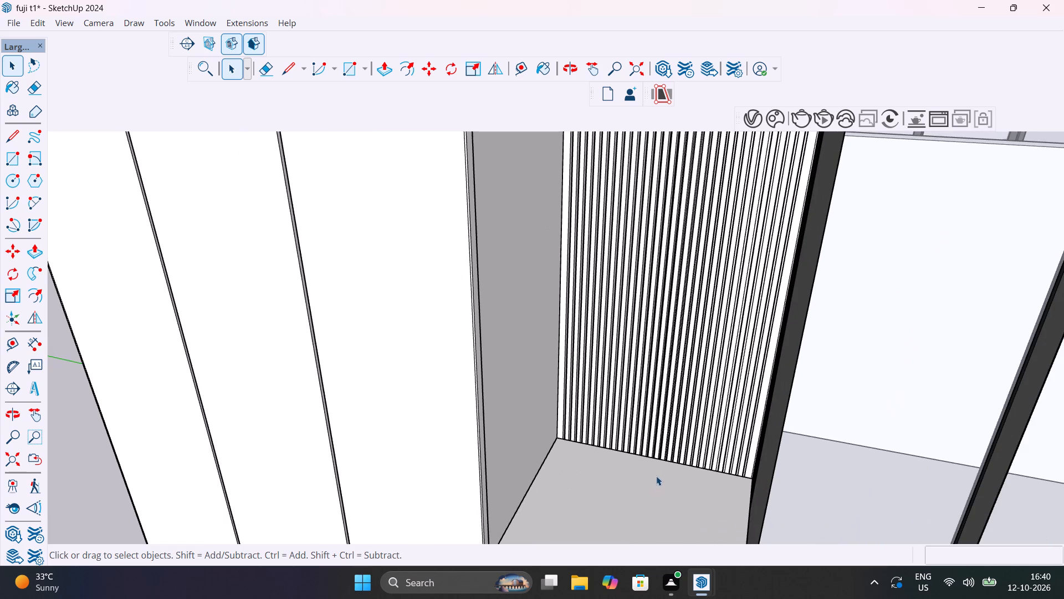
{"action": "key", "text": "t"}
{"action": "left_click", "coordinate": [665, 464]}
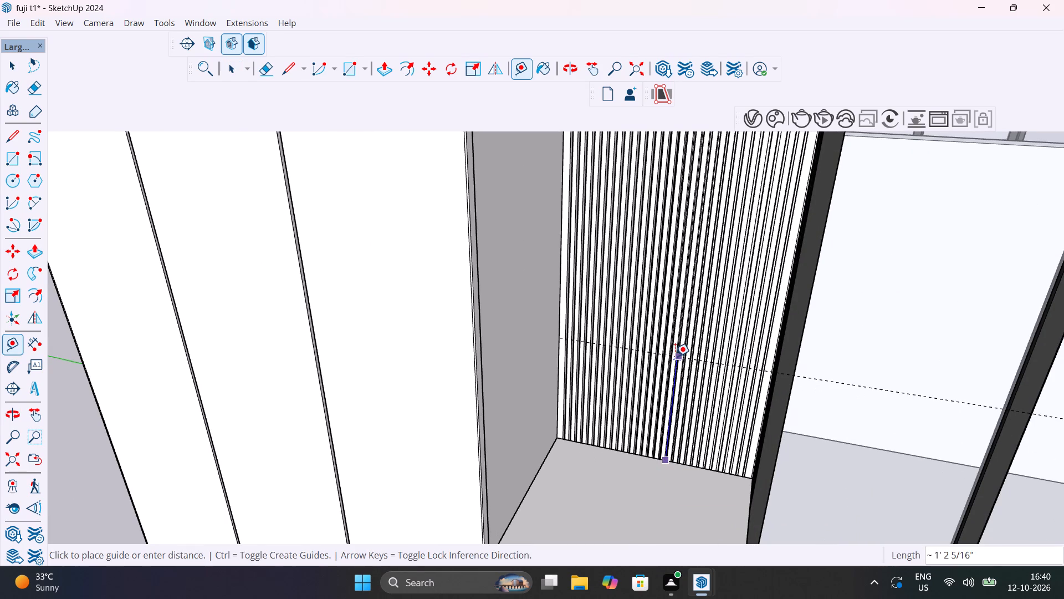
{"action": "type", "text": "1'"}
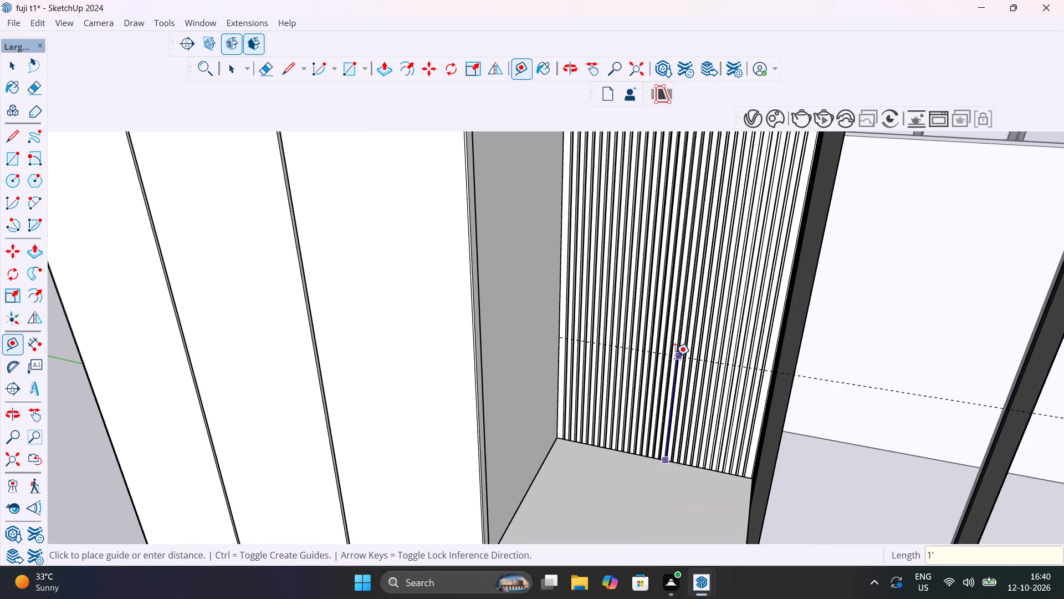
{"action": "key", "text": "Return"}
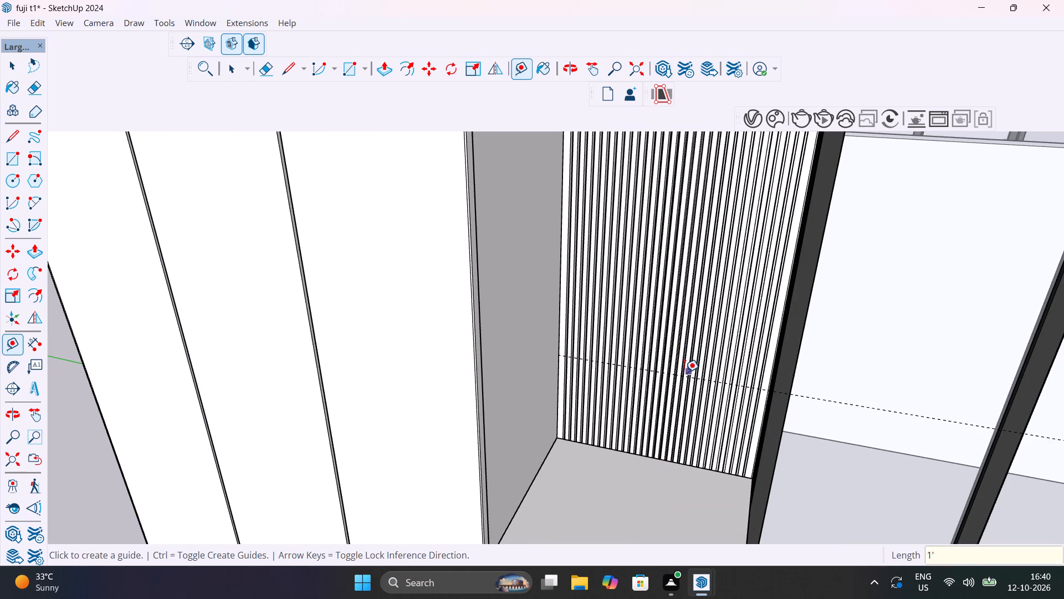
{"action": "left_click", "coordinate": [684, 373]}
{"action": "scroll", "coordinate": [688, 296], "scroll_direction": "down", "scroll_amount": 8}
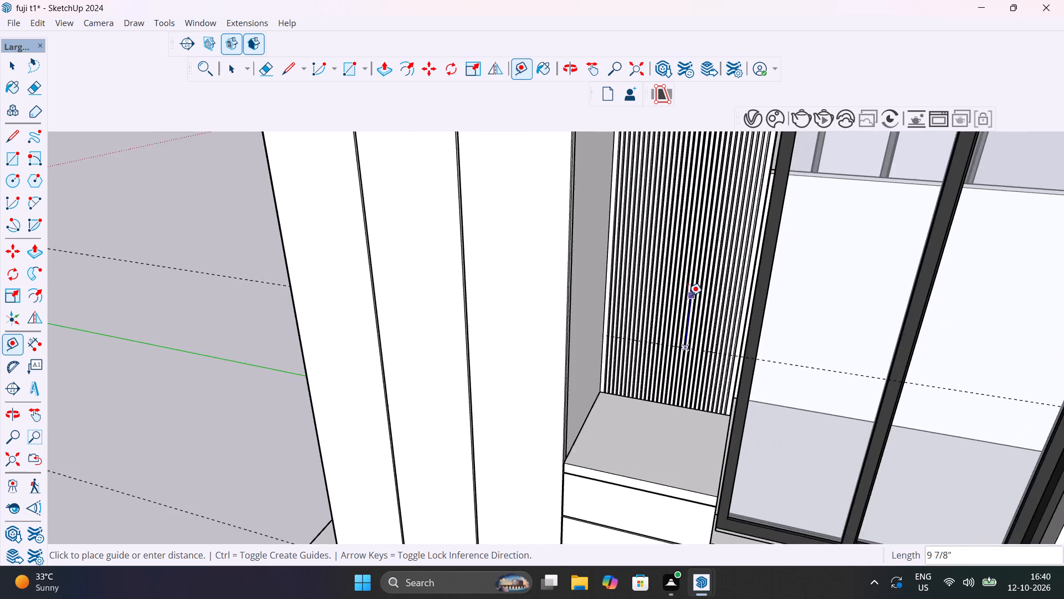
{"action": "scroll", "coordinate": [688, 296], "scroll_direction": "down", "scroll_amount": 3}
{"action": "key", "text": "Escape"}
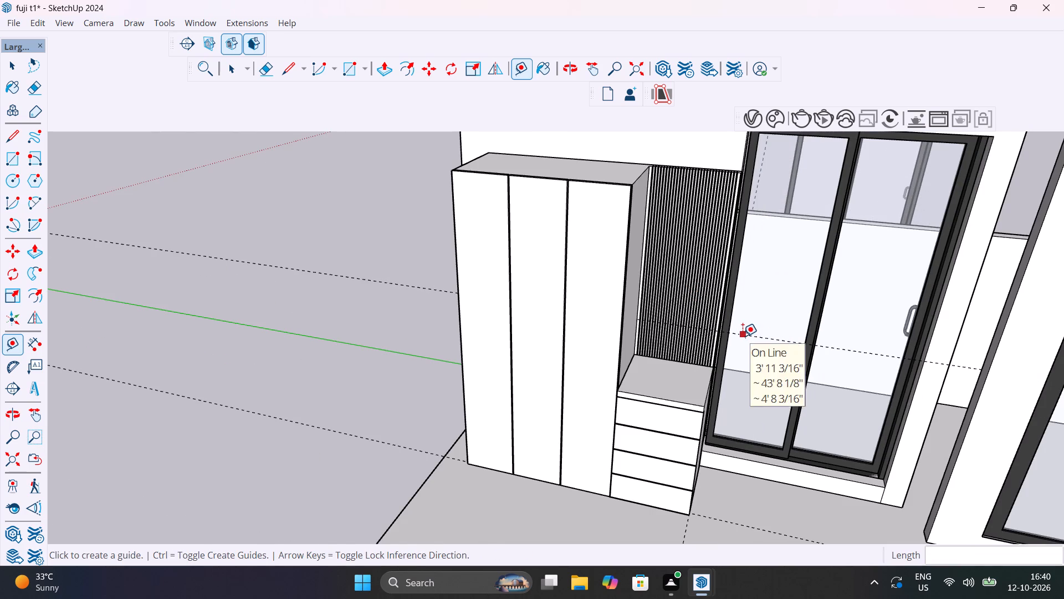
Place a second horizontal guide across the grooved panel, 3'6" above the lower guide.
{"action": "left_click", "coordinate": [743, 336]}
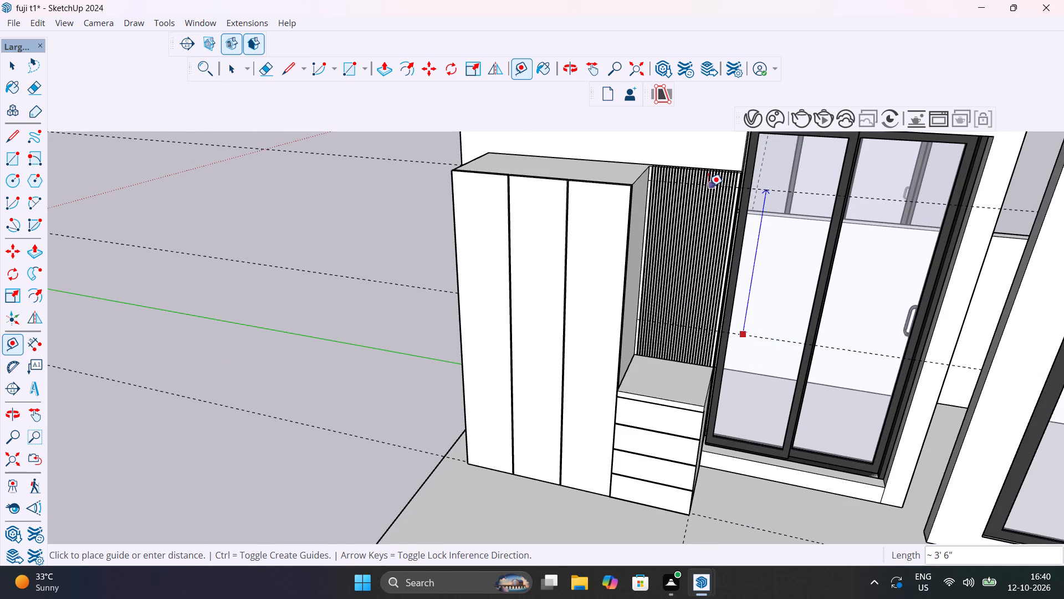
{"action": "type", "text": "3'"}
{"action": "key", "text": "Return"}
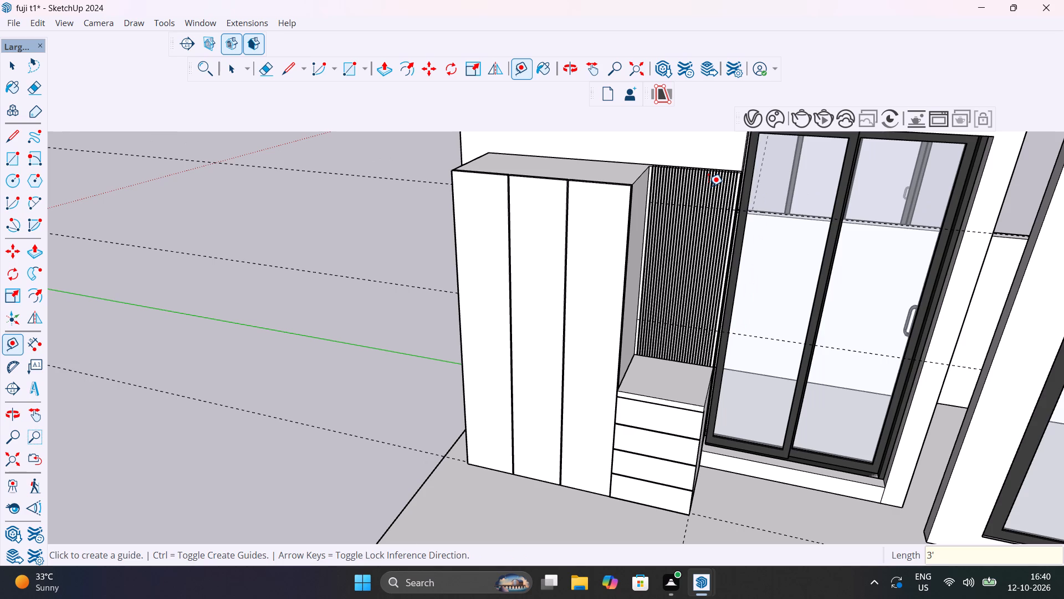
{"action": "type", "text": "4'"}
{"action": "key", "text": "Return"}
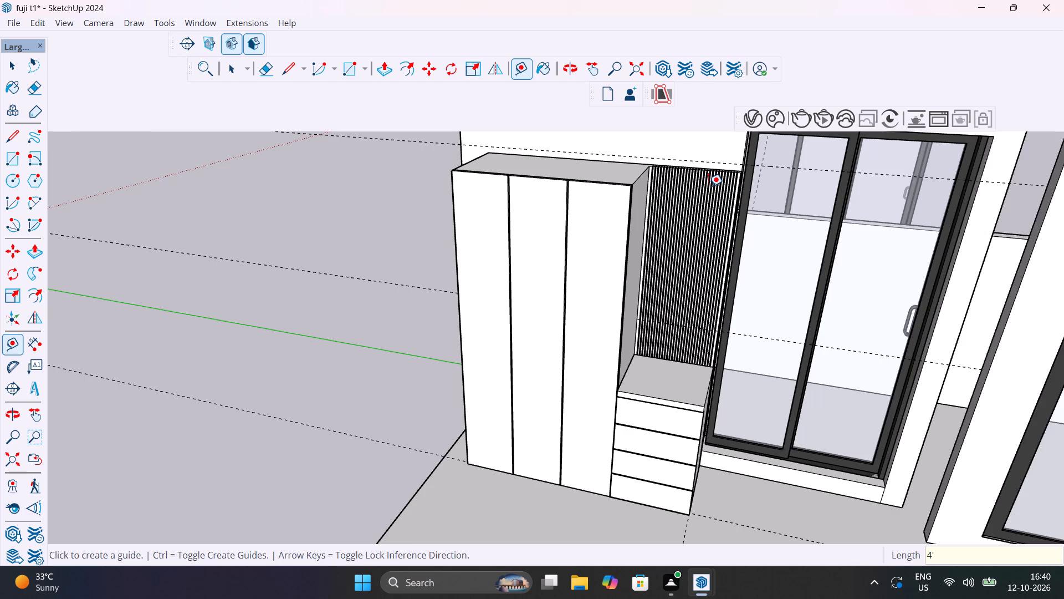
{"action": "key", "text": "4"}
{"action": "type", "text": "'6\""}
{"action": "key", "text": "Return"}
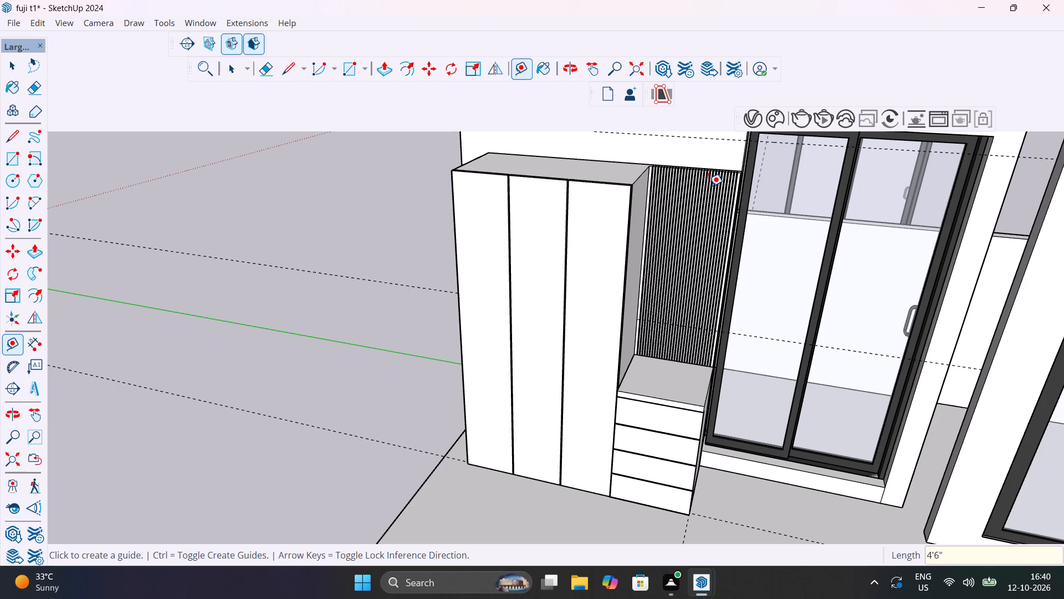
{"action": "key", "text": "3"}
{"action": "type", "text": "'6\""}
{"action": "key", "text": "Return"}
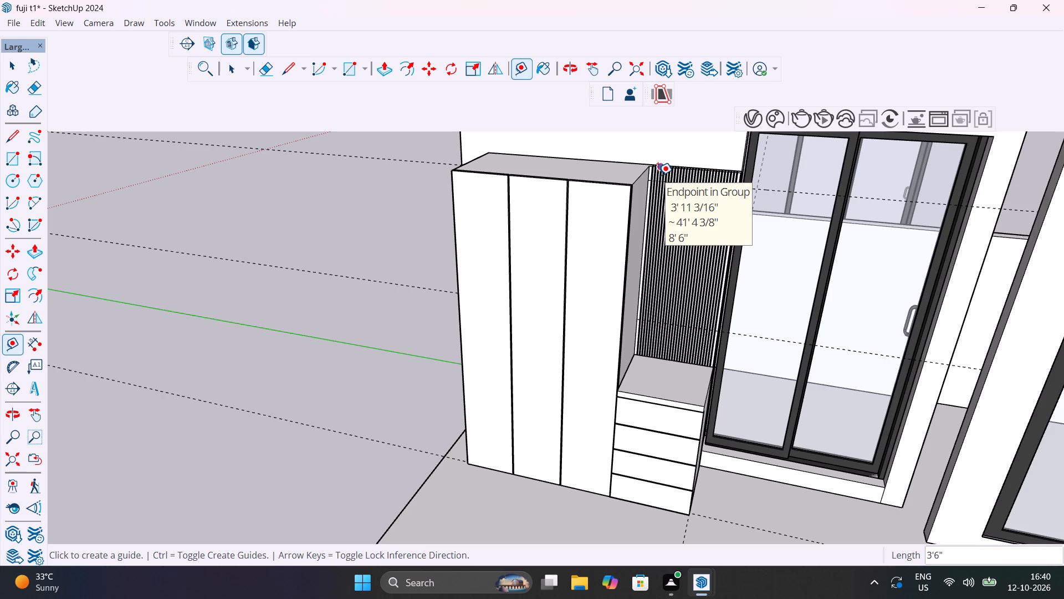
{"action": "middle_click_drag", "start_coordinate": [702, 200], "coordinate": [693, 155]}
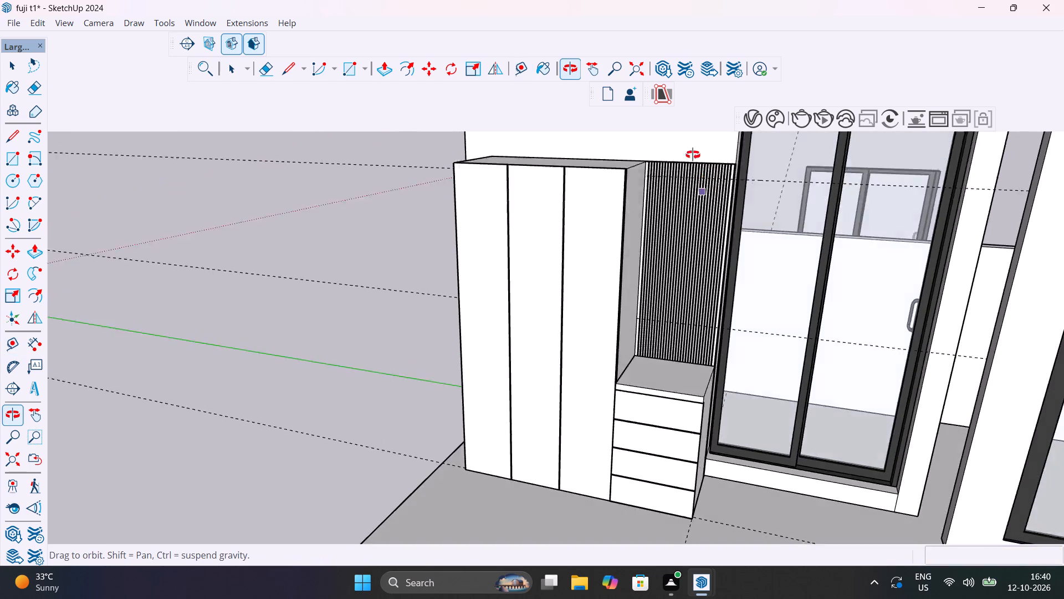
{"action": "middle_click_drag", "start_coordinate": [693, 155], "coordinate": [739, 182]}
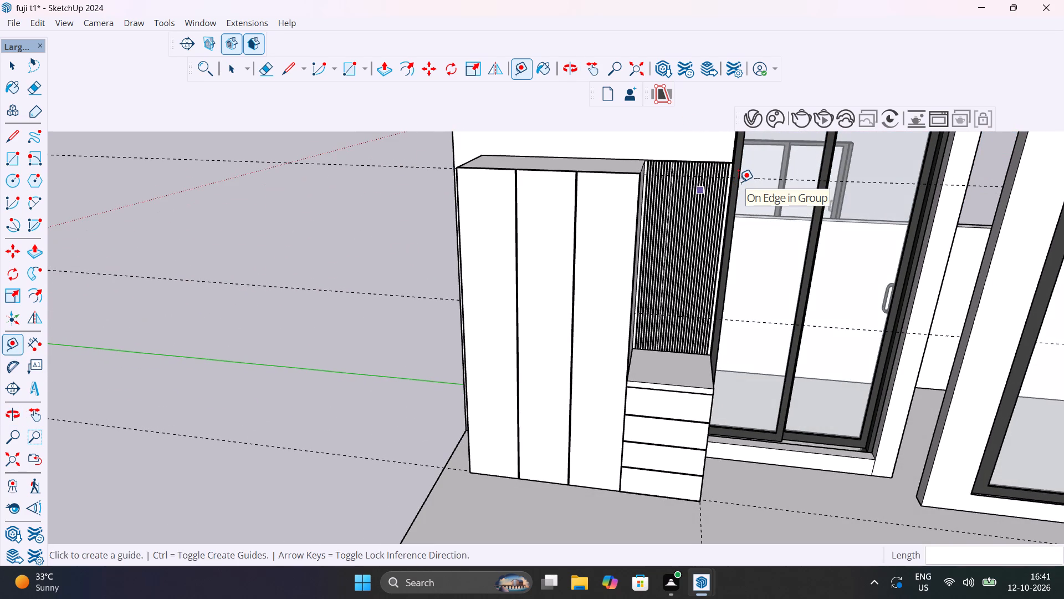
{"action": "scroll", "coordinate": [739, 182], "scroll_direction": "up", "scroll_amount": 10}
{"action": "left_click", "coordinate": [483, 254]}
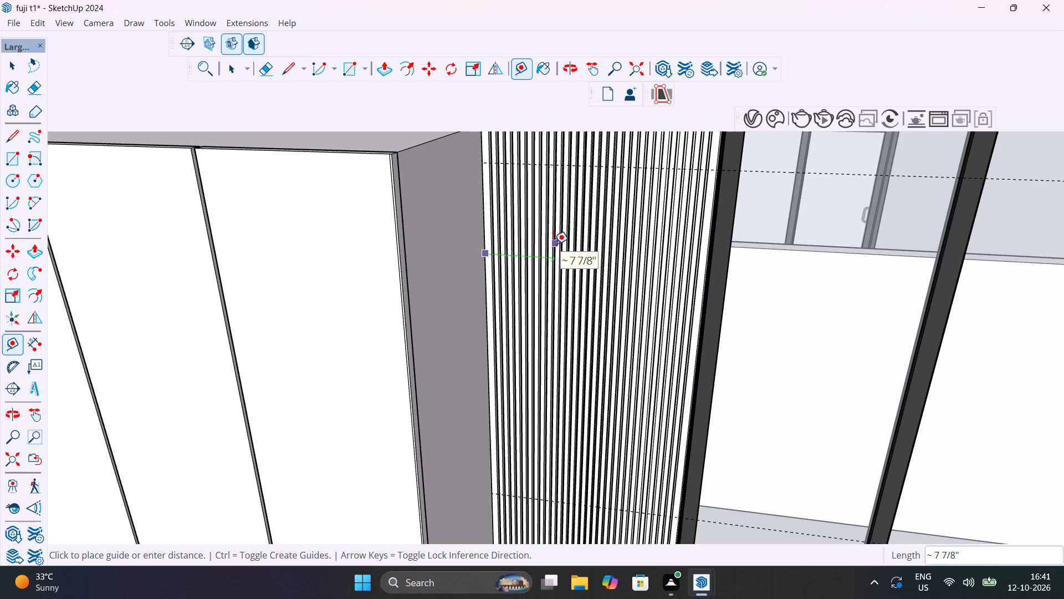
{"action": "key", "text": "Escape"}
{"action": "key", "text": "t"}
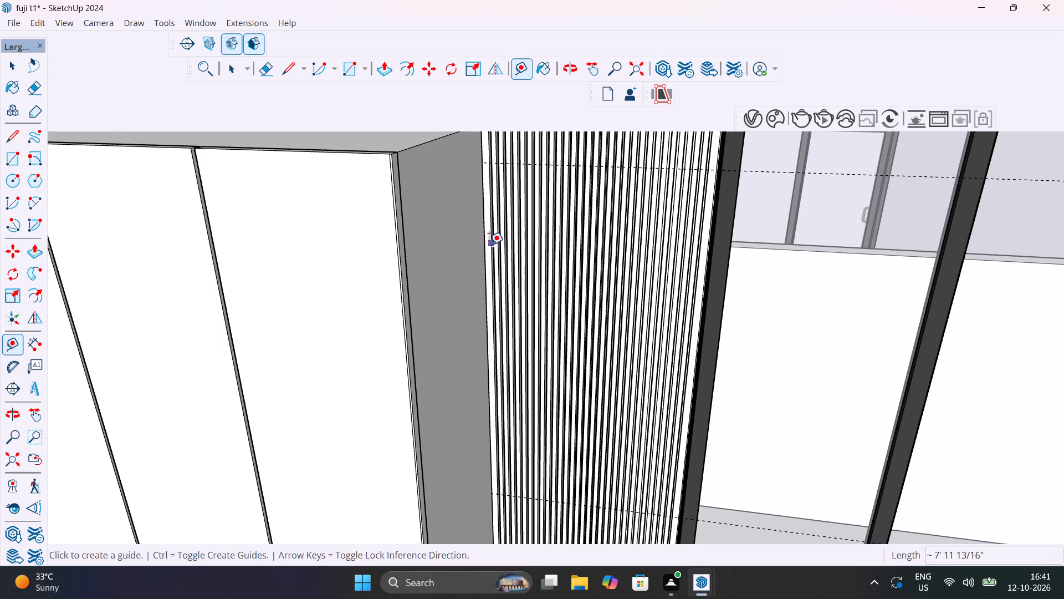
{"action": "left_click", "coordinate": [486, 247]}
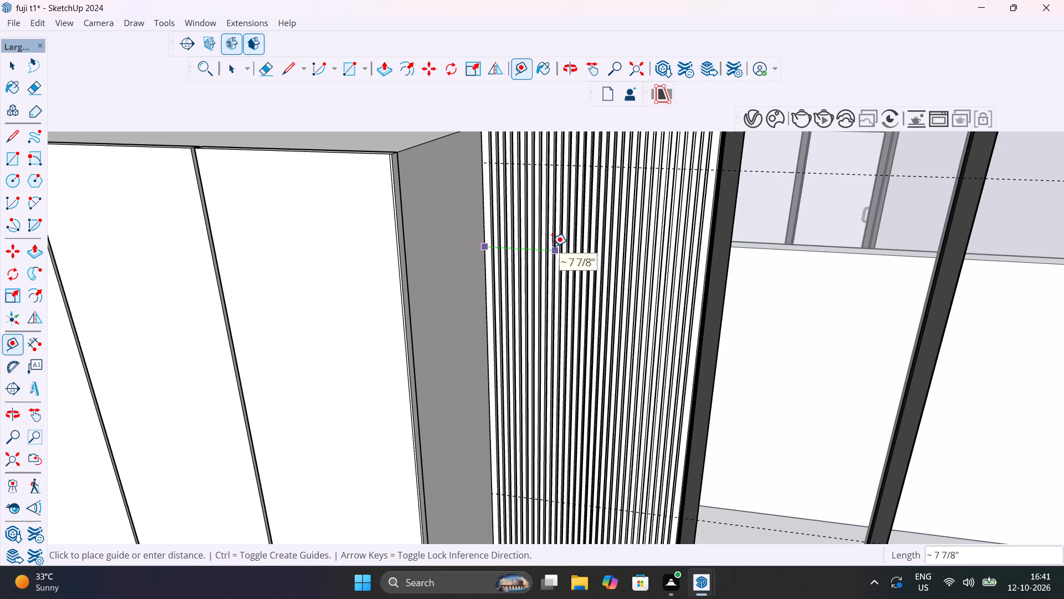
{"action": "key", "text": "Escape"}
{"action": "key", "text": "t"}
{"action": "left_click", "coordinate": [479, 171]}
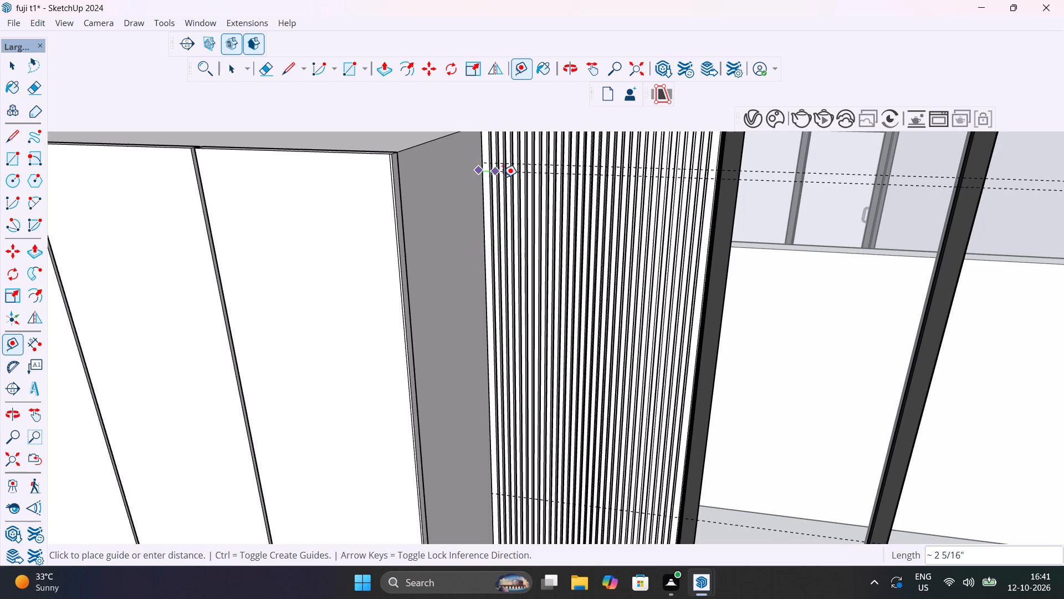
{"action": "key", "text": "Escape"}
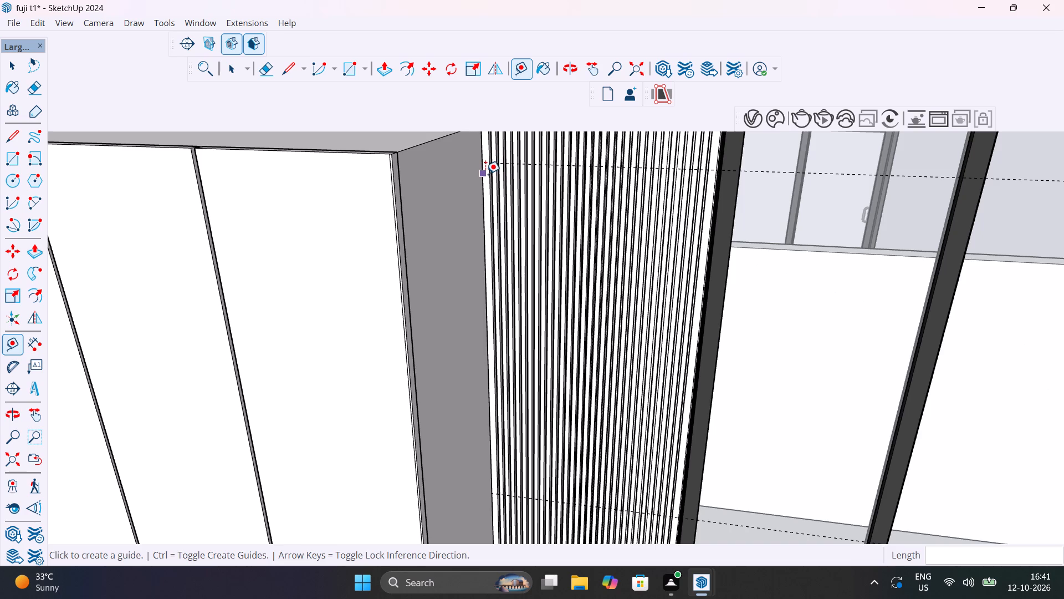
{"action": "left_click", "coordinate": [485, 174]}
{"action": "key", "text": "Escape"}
Place a vertical guide on the grooved back panel 5" from its edge beside the tall cabinet.
{"action": "scroll", "coordinate": [525, 184], "scroll_direction": "down", "scroll_amount": 6}
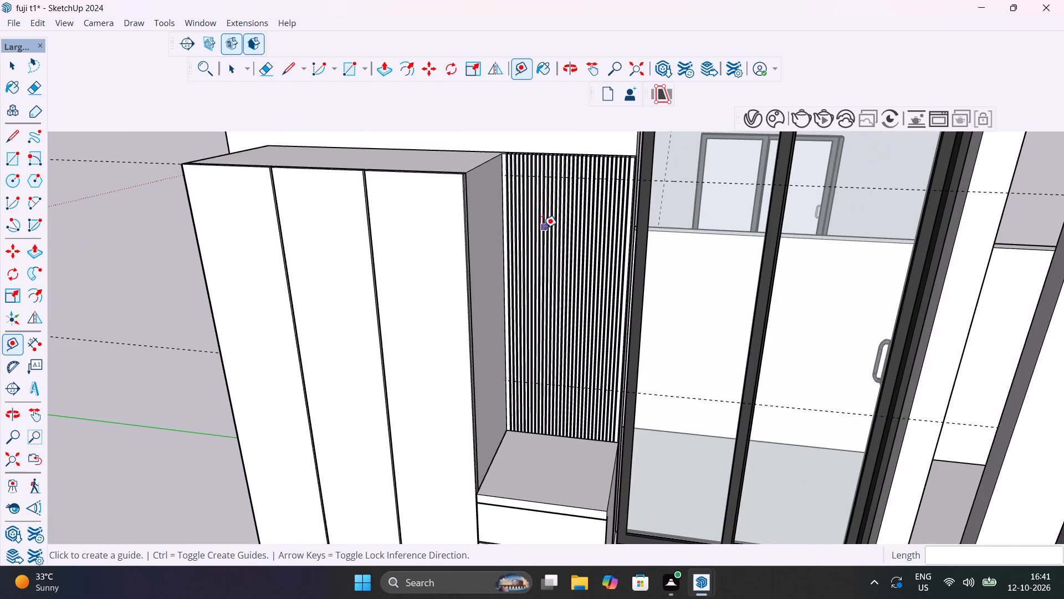
{"action": "middle_click_drag", "start_coordinate": [550, 239], "coordinate": [585, 307]}
{"action": "scroll", "coordinate": [516, 184], "scroll_direction": "up", "scroll_amount": 6}
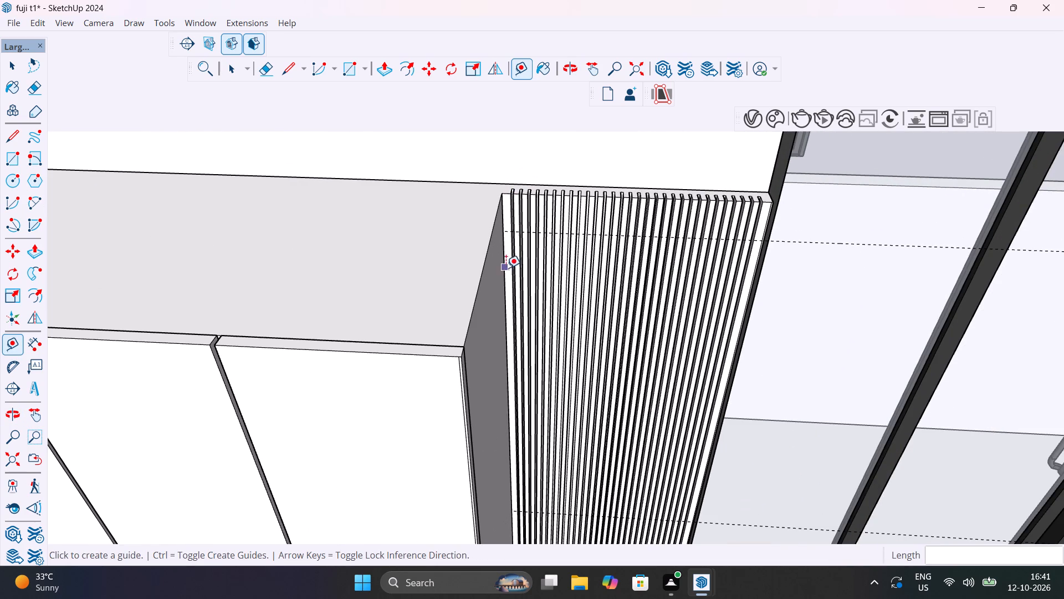
{"action": "left_click", "coordinate": [502, 276]}
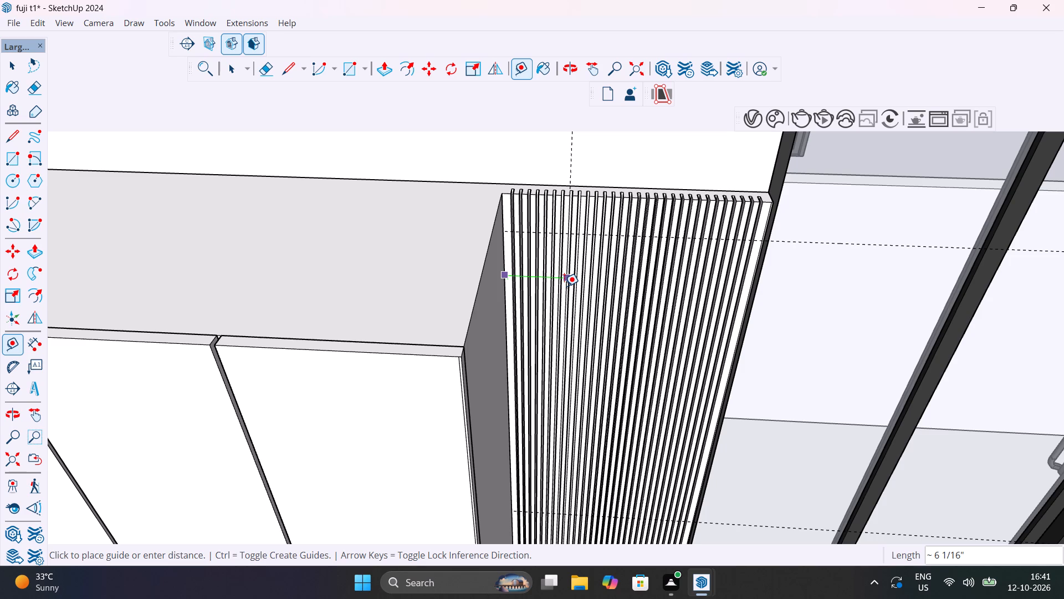
{"action": "type", "text": "1'"}
{"action": "key", "text": "Return"}
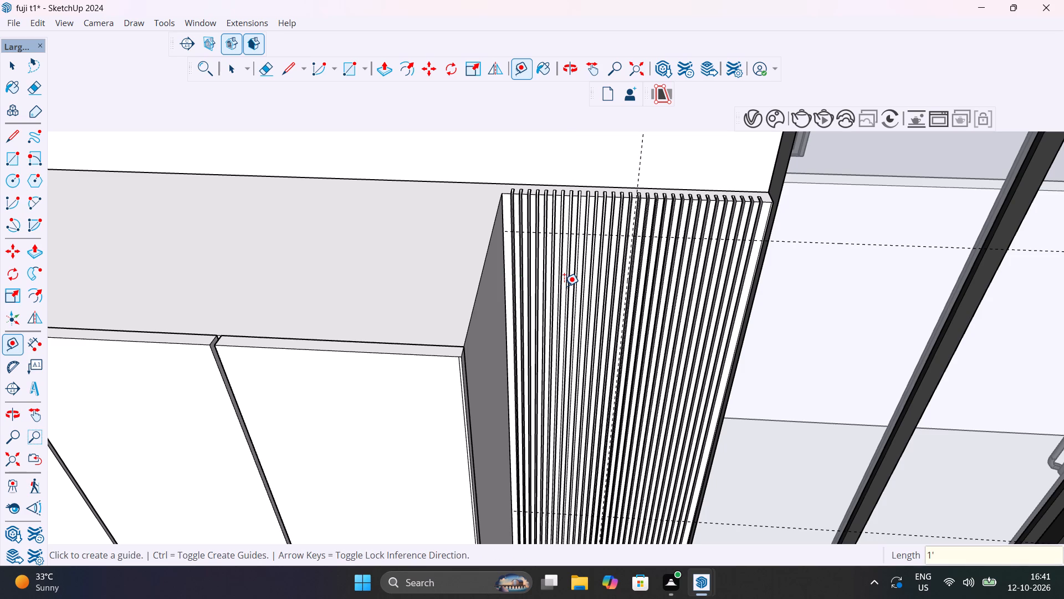
{"action": "type", "text": "8\""}
{"action": "key", "text": "Return"}
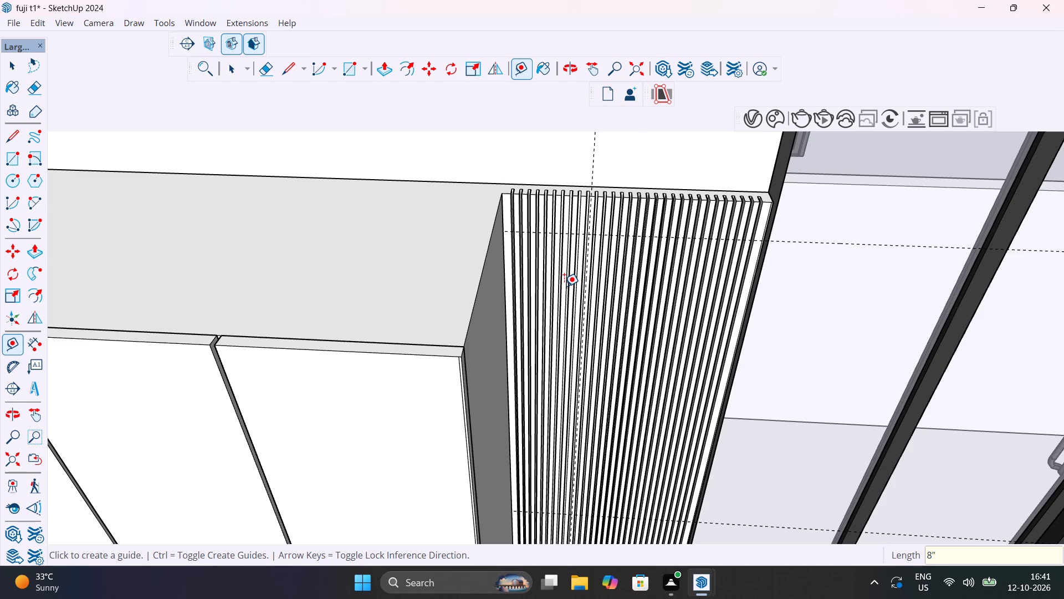
{"action": "type", "text": "5\""}
{"action": "key", "text": "Return"}
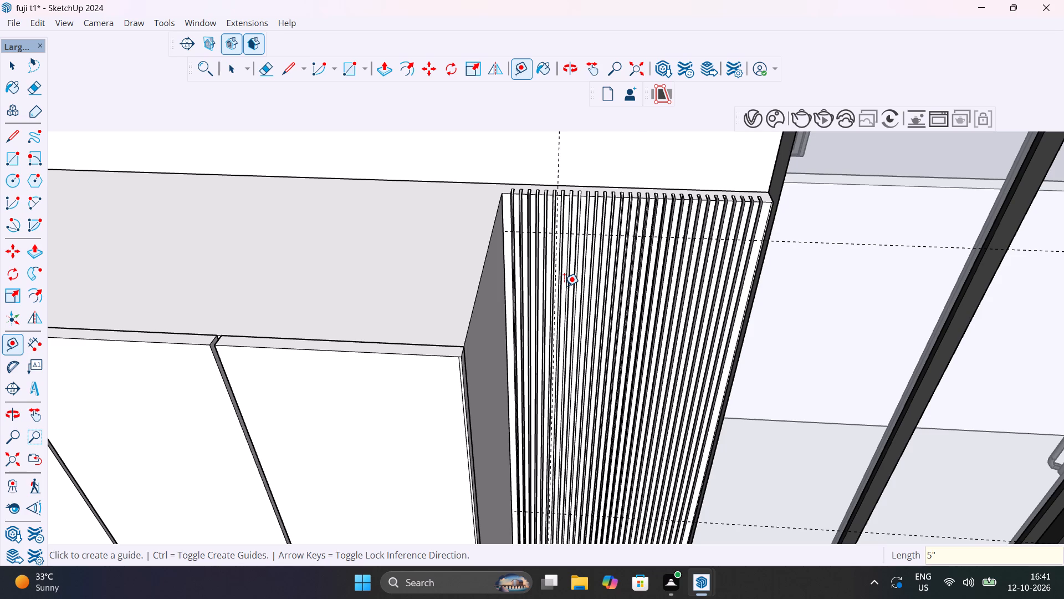
Place a second vertical guide on the grooved panel, offset 1'4" from the first one toward the sliding doors.
{"action": "left_click", "coordinate": [553, 252]}
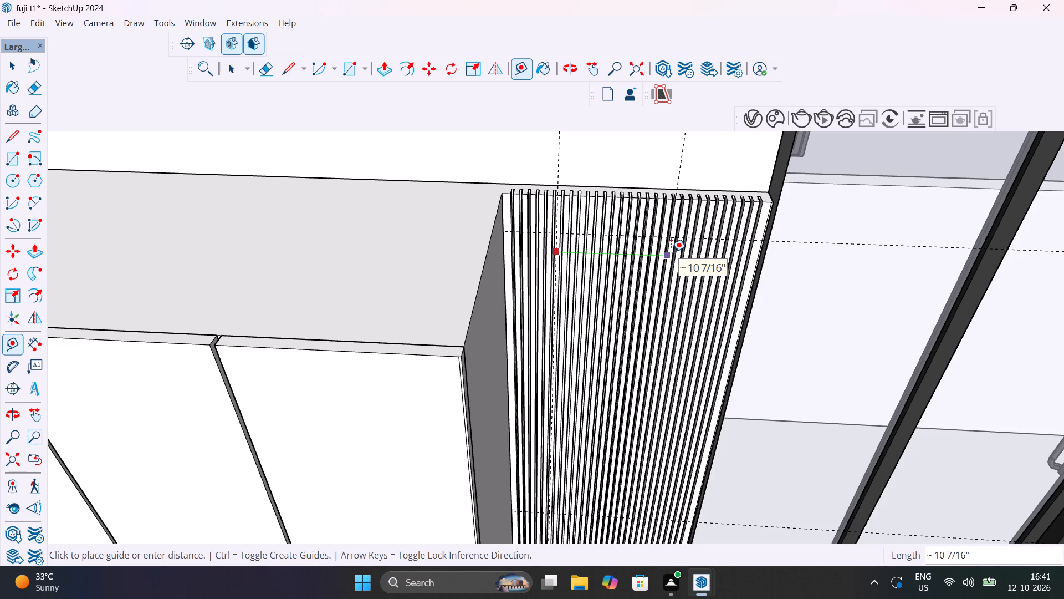
{"action": "type", "text": "2'"}
{"action": "key", "text": "Return"}
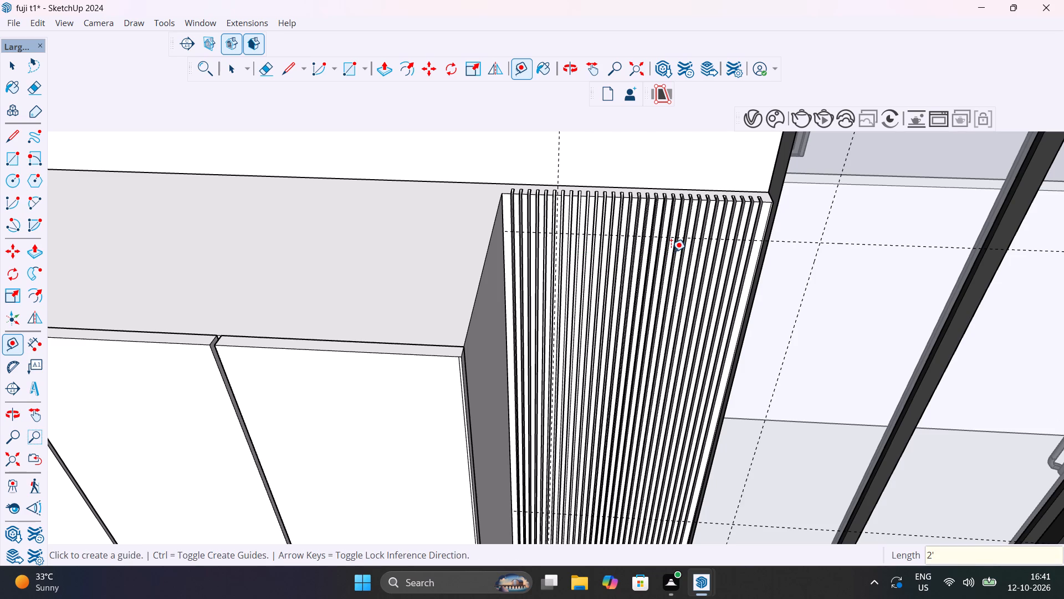
{"action": "type", "text": "1'"}
{"action": "key", "text": "Return"}
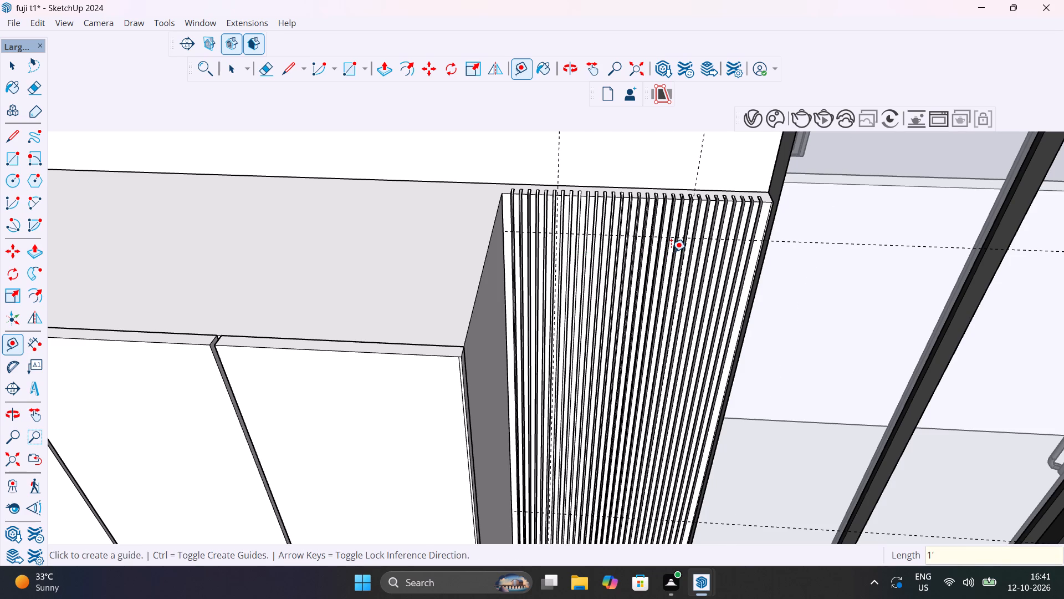
{"action": "type", "text": "1'6\""}
{"action": "key", "text": "Return"}
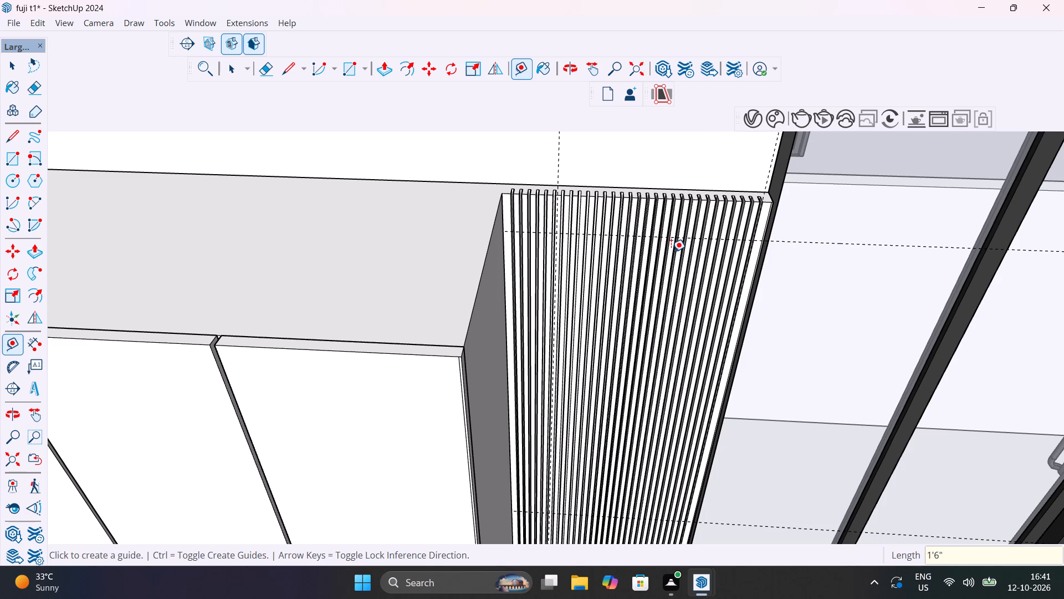
{"action": "key", "text": "1"}
{"action": "type", "text": "'5\""}
{"action": "key", "text": "Return"}
{"action": "type", "text": "1'"}
{"action": "key", "text": "4"}
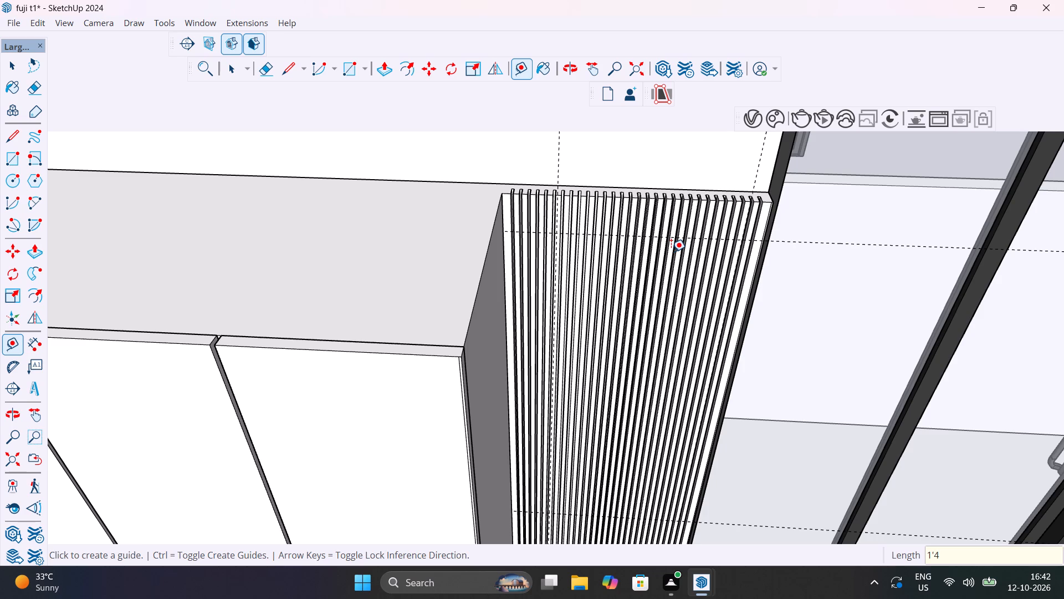
{"action": "key", "text": "shift+quotedbl"}
{"action": "key", "text": "Return"}
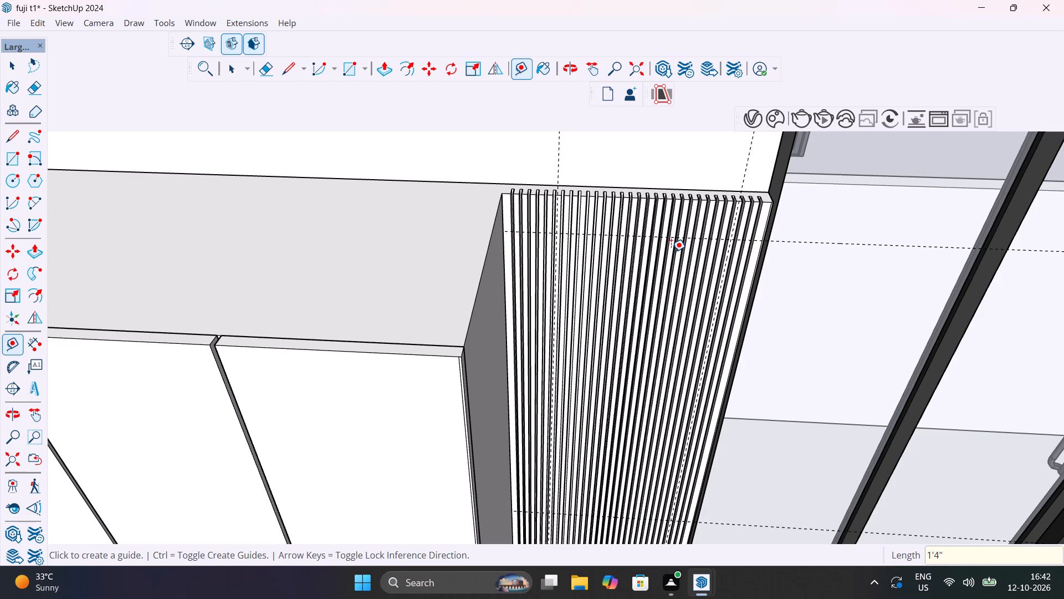
{"action": "key", "text": "space"}
Draw a 3'6" by 1'4" rectangle on the grooved panel between the four guide intersections.
{"action": "middle_click_drag", "start_coordinate": [687, 281], "coordinate": [671, 199]}
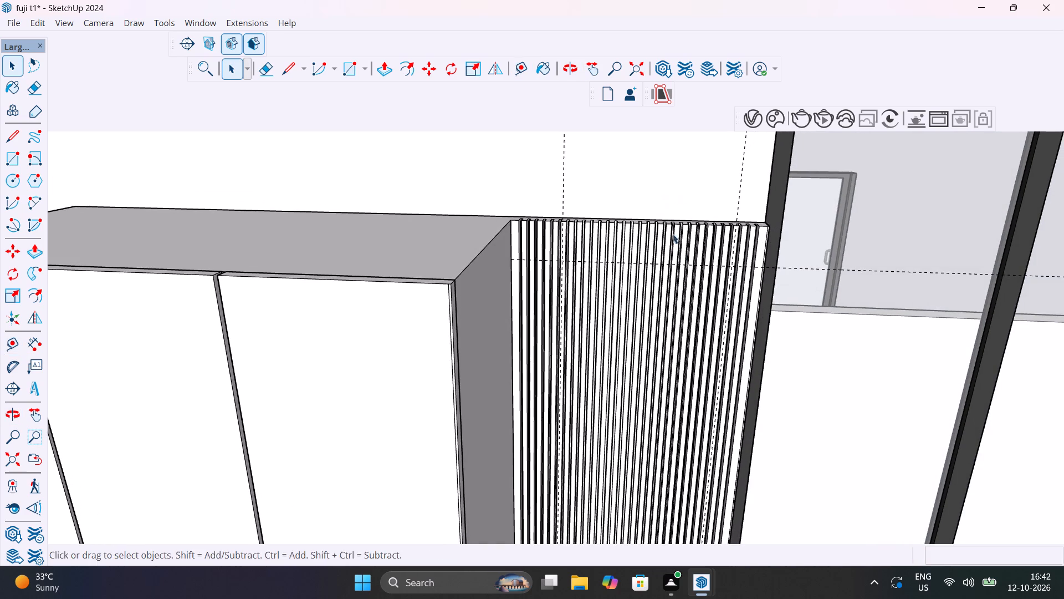
{"action": "scroll", "coordinate": [682, 297], "scroll_direction": "down", "scroll_amount": 1, "text": "shift"}
{"action": "middle_click_drag", "start_coordinate": [677, 296], "coordinate": [567, 206], "text": "shift"}
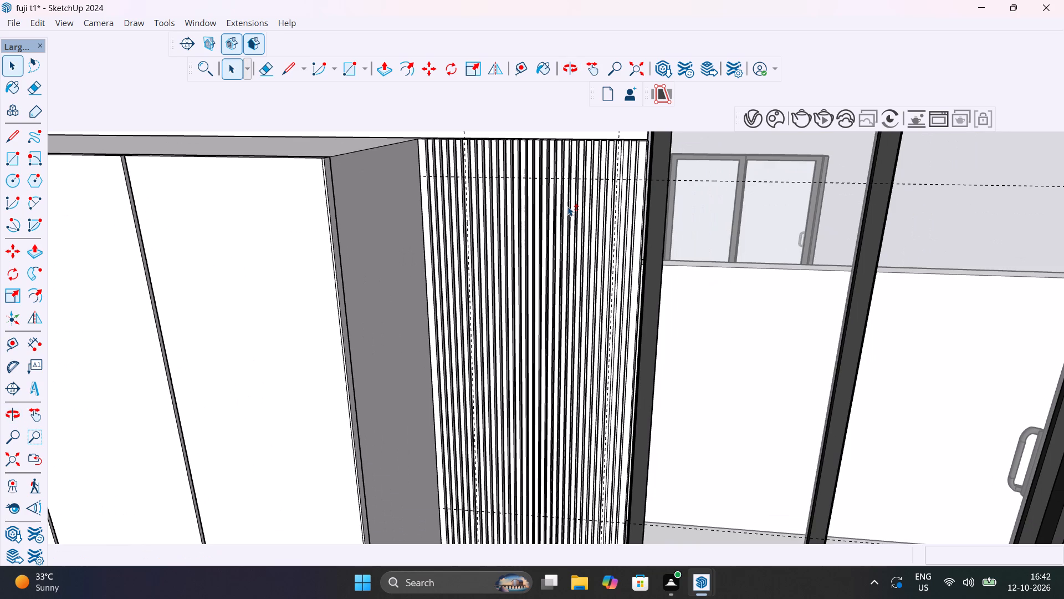
{"action": "key", "text": "r"}
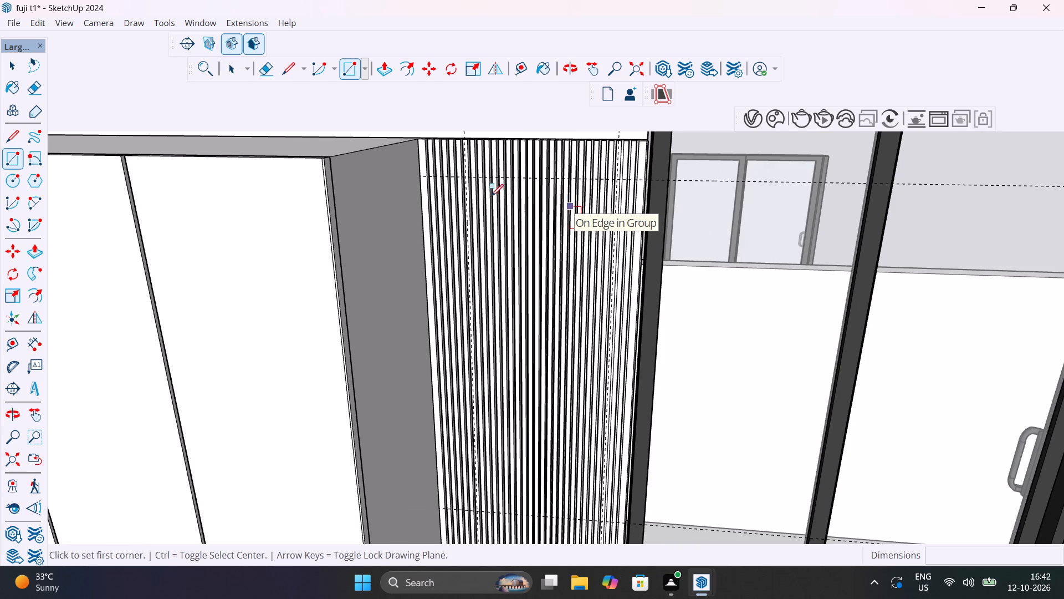
{"action": "left_click", "coordinate": [465, 175]}
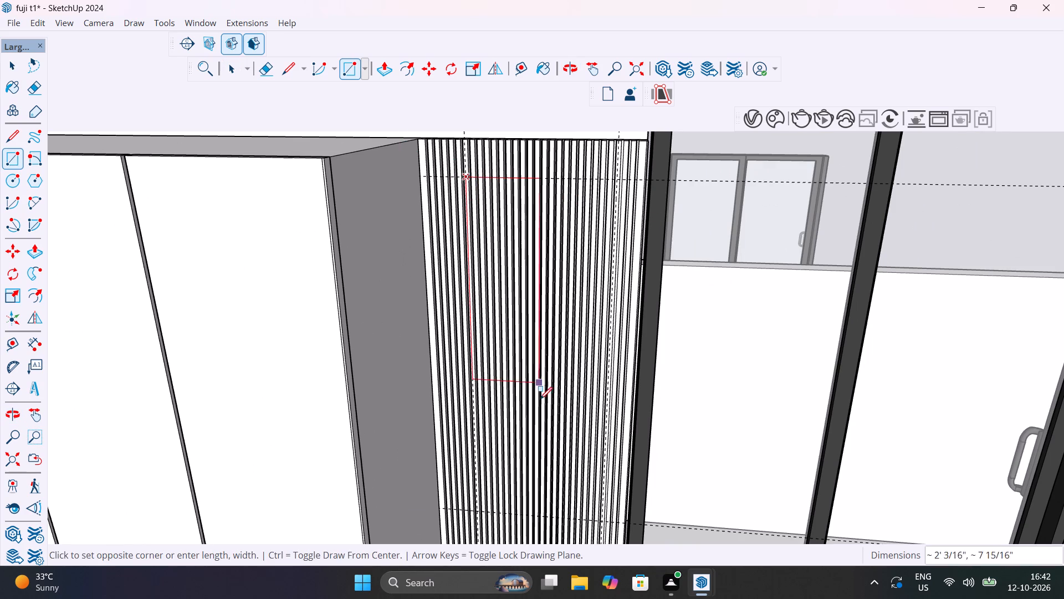
{"action": "left_click", "coordinate": [603, 524]}
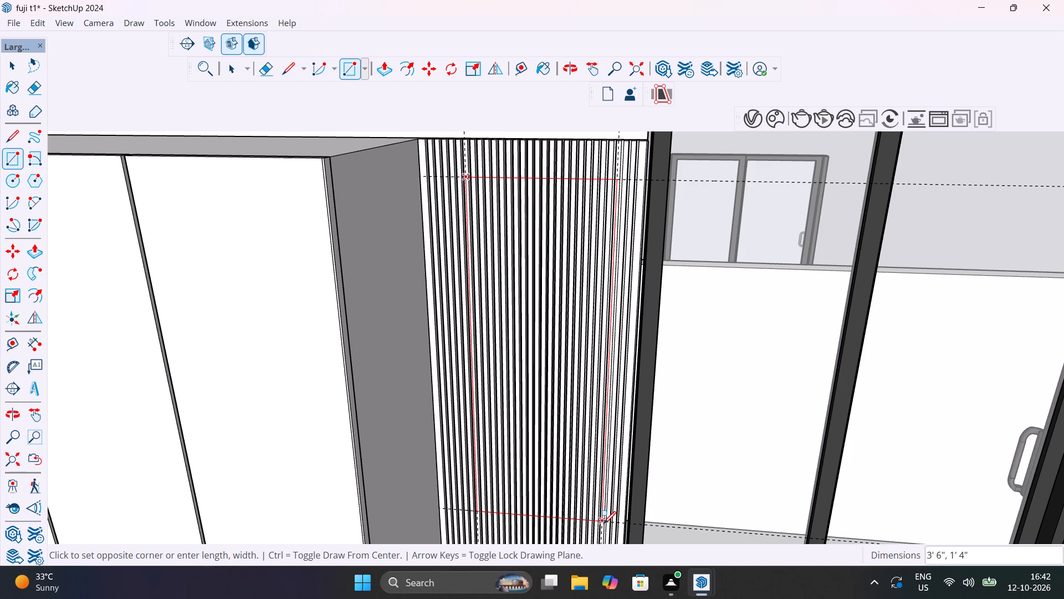
Extrude the rectangle outward from the grooved panel to a thickness of 1".
{"action": "key", "text": "p"}
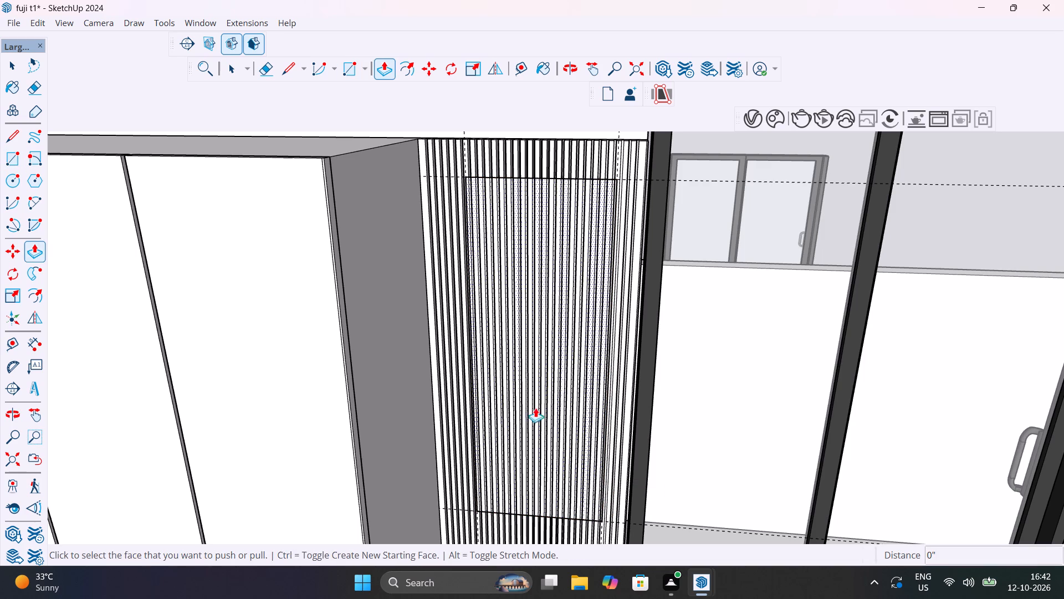
{"action": "left_click", "coordinate": [540, 389]}
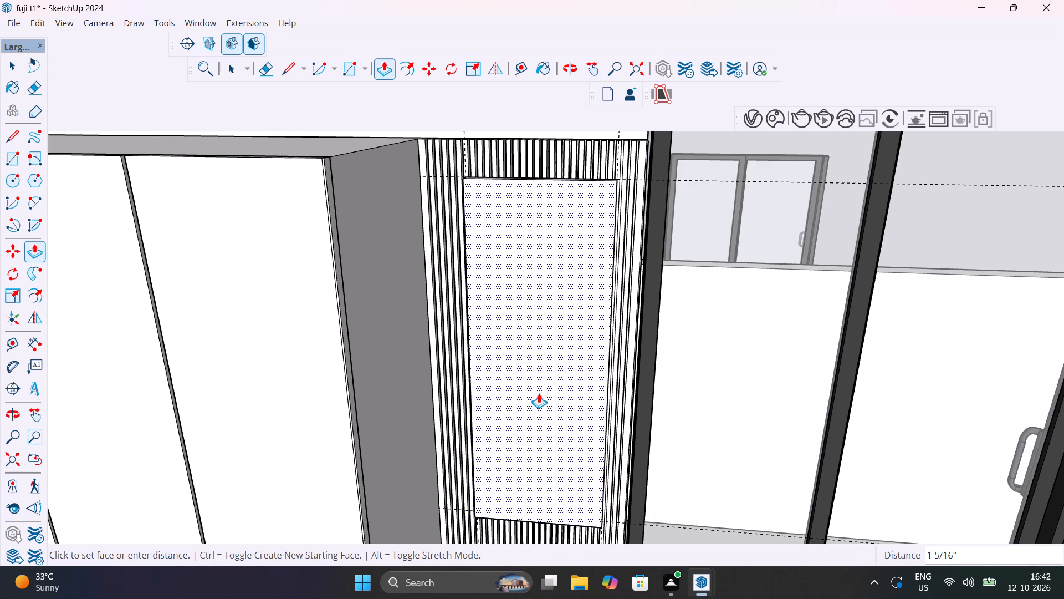
{"action": "middle_click_drag", "start_coordinate": [539, 393], "coordinate": [474, 486]}
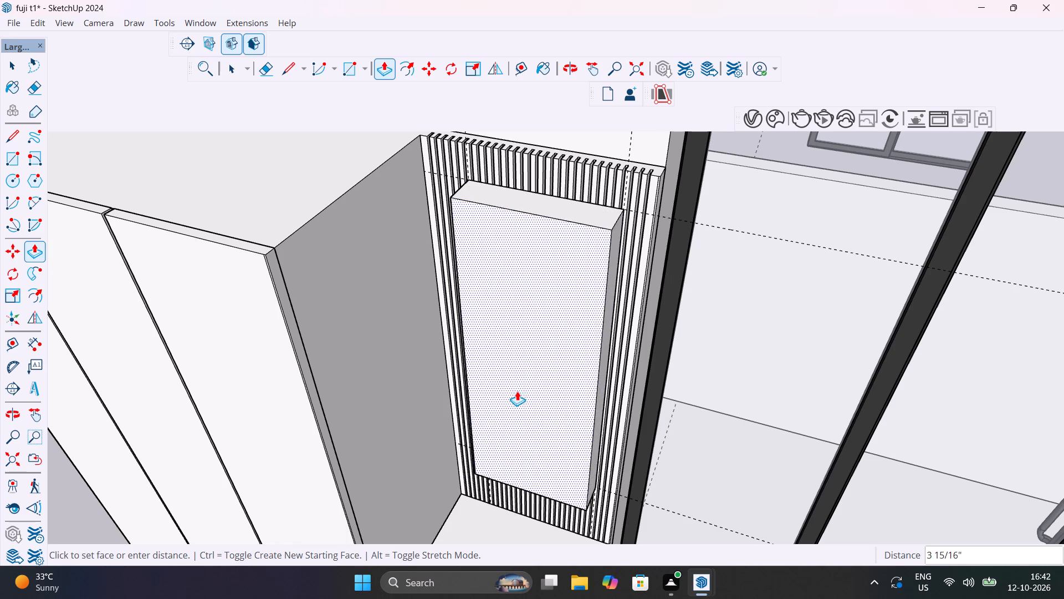
{"action": "type", "text": "2\""}
{"action": "key", "text": "Return"}
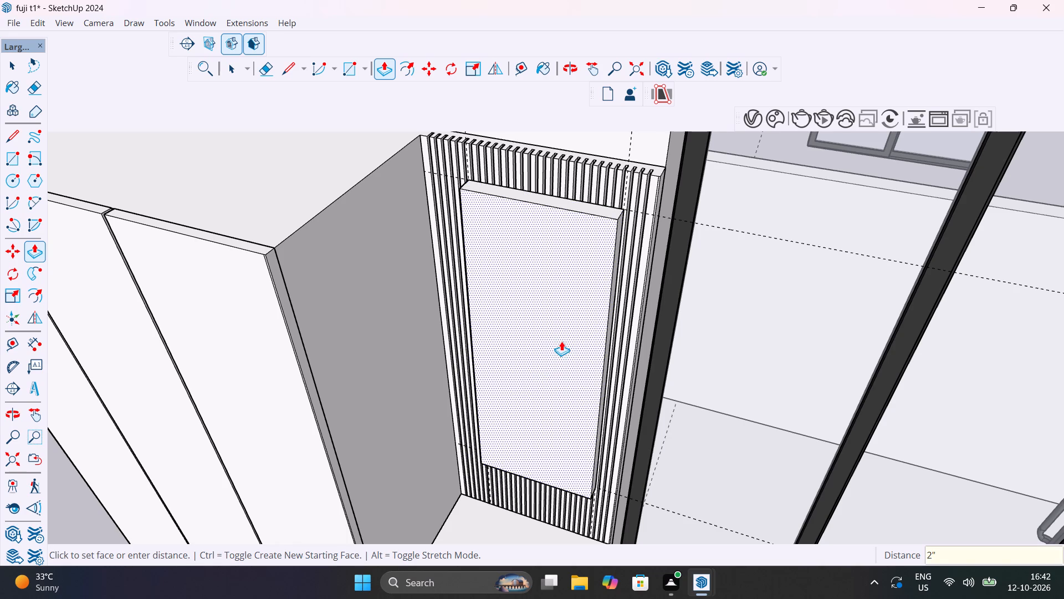
{"action": "type", "text": "1\""}
{"action": "key", "text": "Return"}
{"action": "key", "text": "space"}
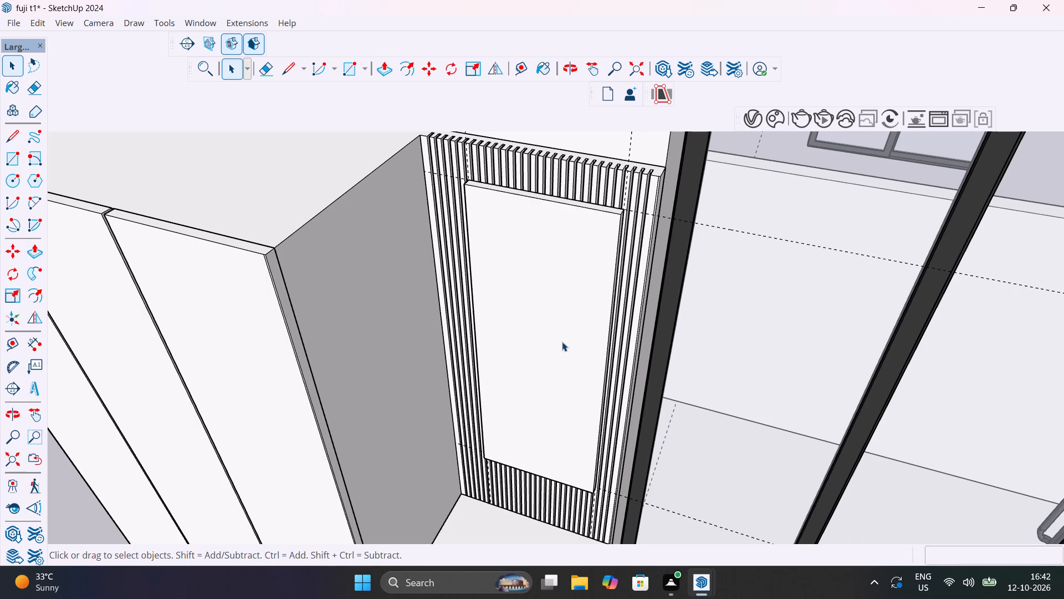
Select all geometry of the extruded rectangular panel and make it a group.
{"action": "scroll", "coordinate": [562, 342], "scroll_direction": "down", "scroll_amount": 14}
{"action": "left_click", "coordinate": [661, 169]}
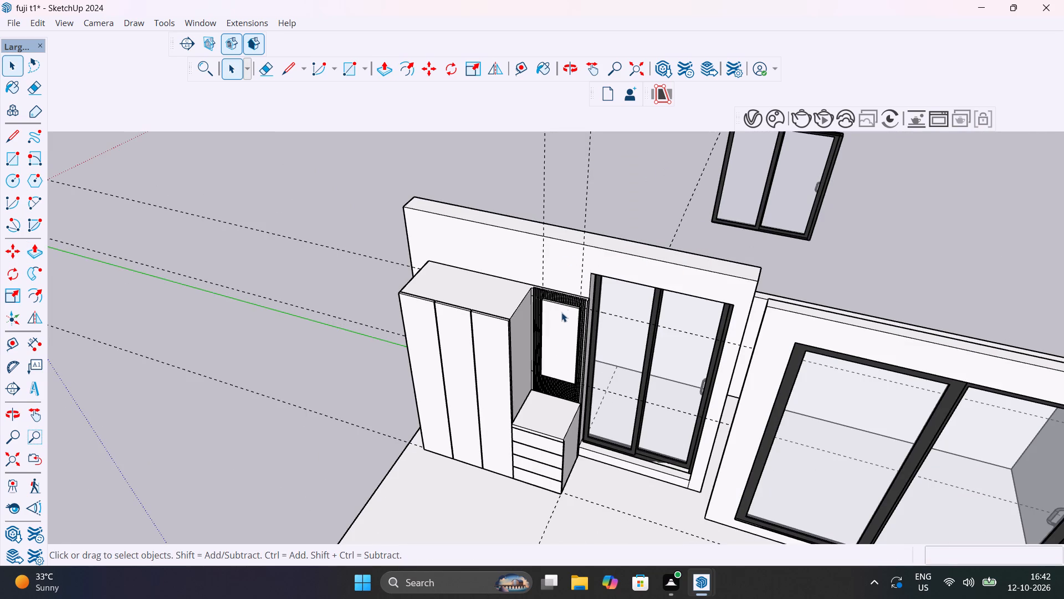
{"action": "scroll", "coordinate": [561, 312], "scroll_direction": "up", "scroll_amount": 10}
{"action": "middle_click_drag", "start_coordinate": [580, 323], "coordinate": [535, 381]}
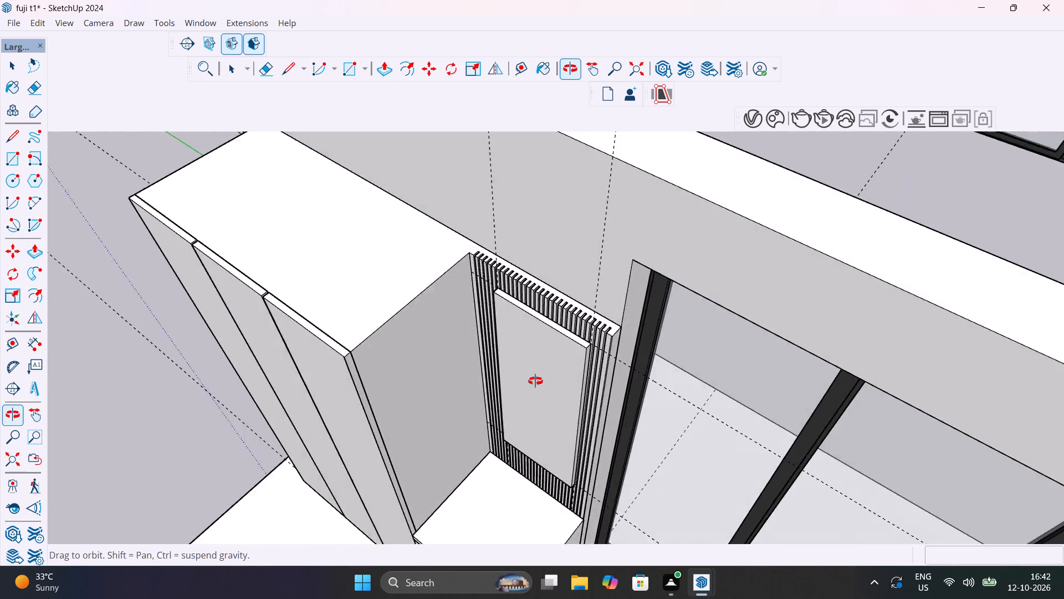
{"action": "middle_click_drag", "start_coordinate": [535, 381], "coordinate": [623, 288]}
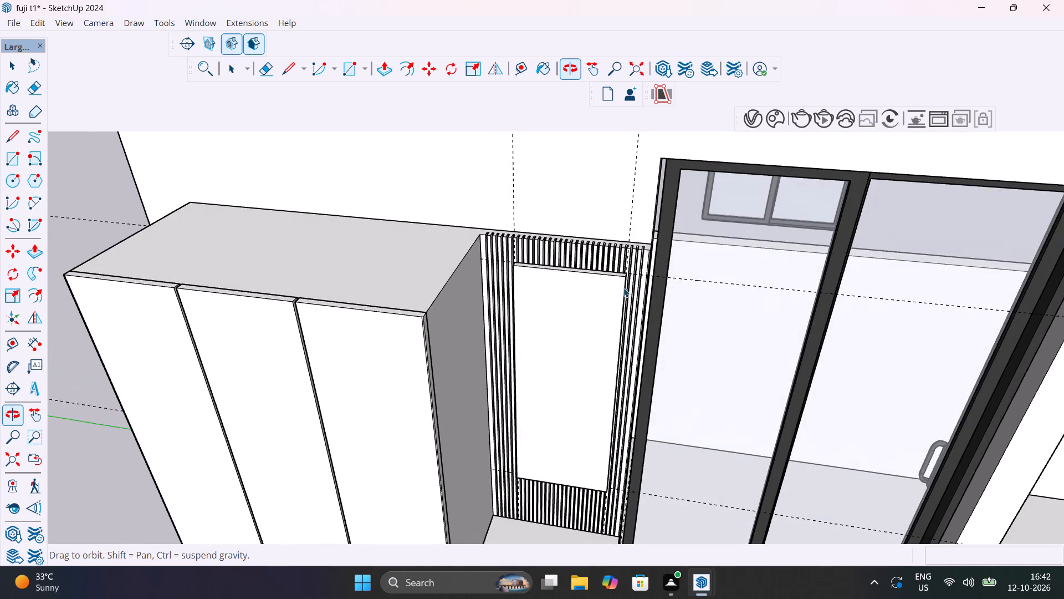
{"action": "middle_click_drag", "start_coordinate": [623, 288], "coordinate": [623, 290]}
{"action": "triple_click", "coordinate": [612, 300]}
{"action": "right_click", "coordinate": [612, 300]}
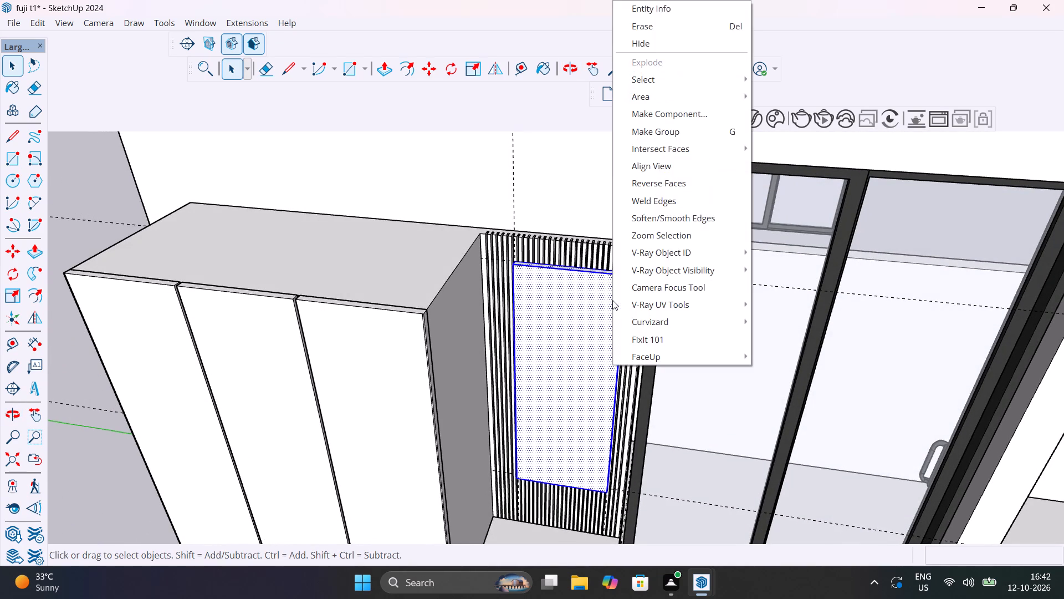
{"action": "left_click", "coordinate": [667, 128]}
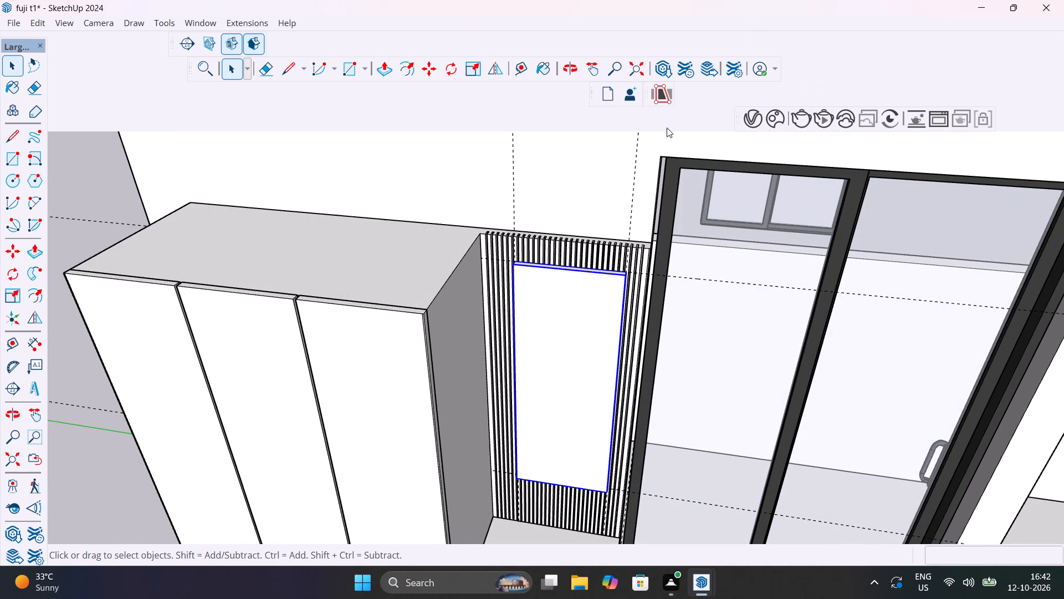
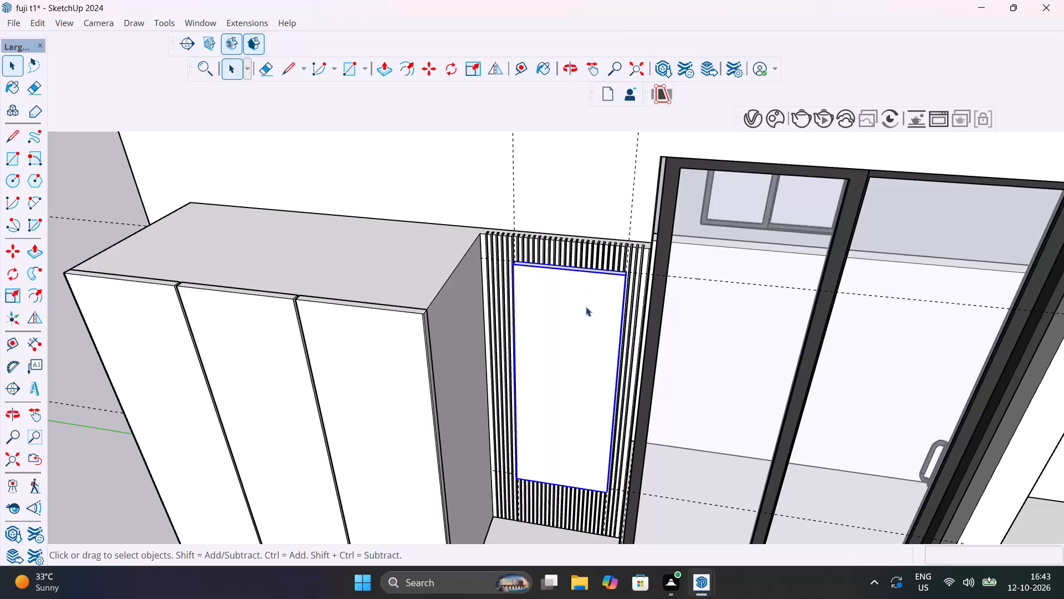
Inspect the cabinet, drawer block and rectangular panel on the grooves from above, the side and the front.
{"action": "scroll", "coordinate": [587, 310], "scroll_direction": "down", "scroll_amount": 7}
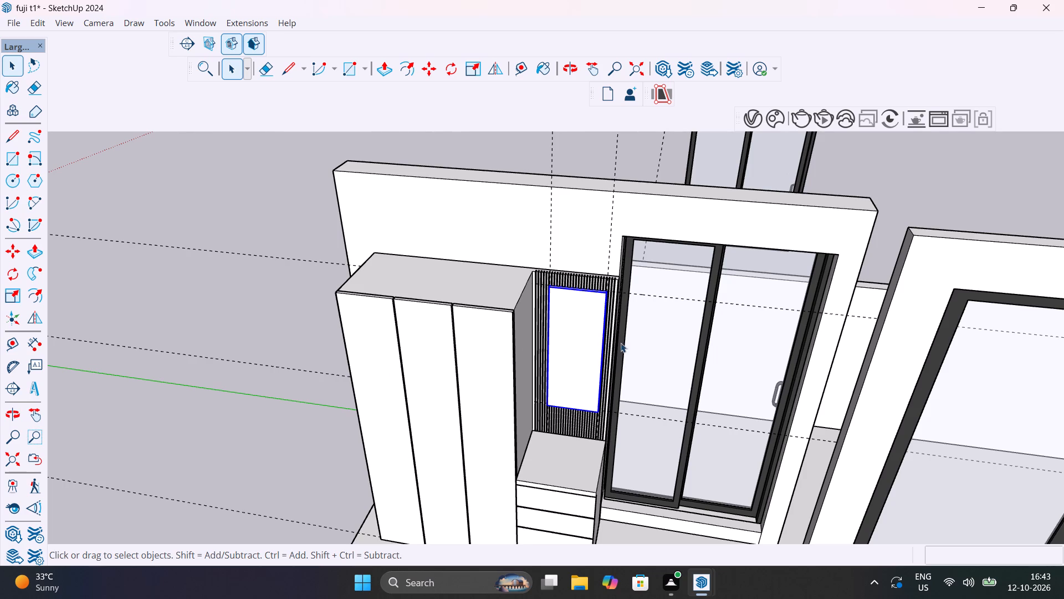
{"action": "scroll", "coordinate": [621, 343], "scroll_direction": "down", "scroll_amount": 7}
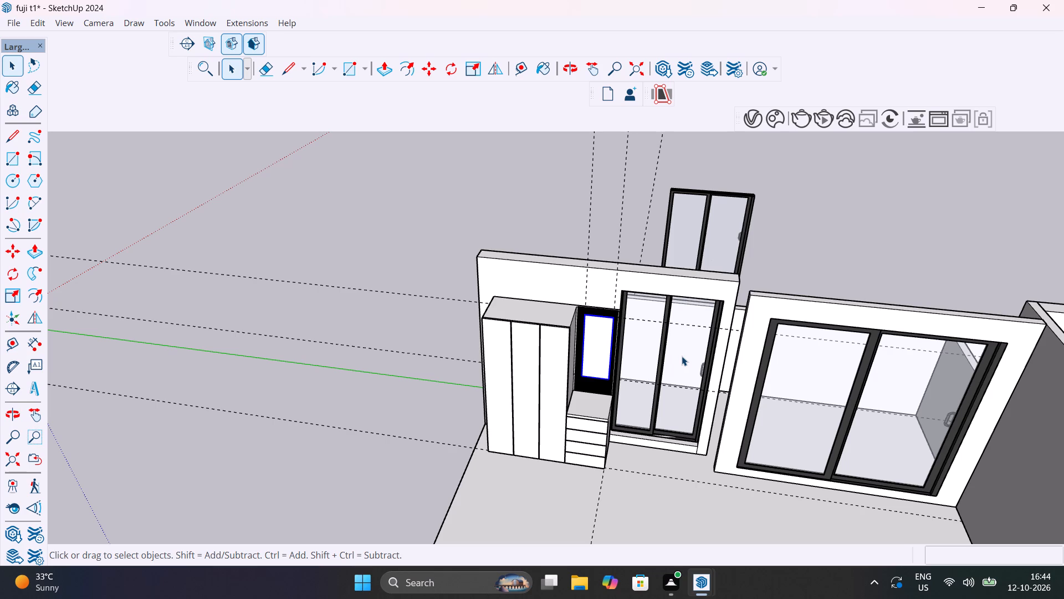
{"action": "scroll", "coordinate": [606, 334], "scroll_direction": "up", "scroll_amount": 3}
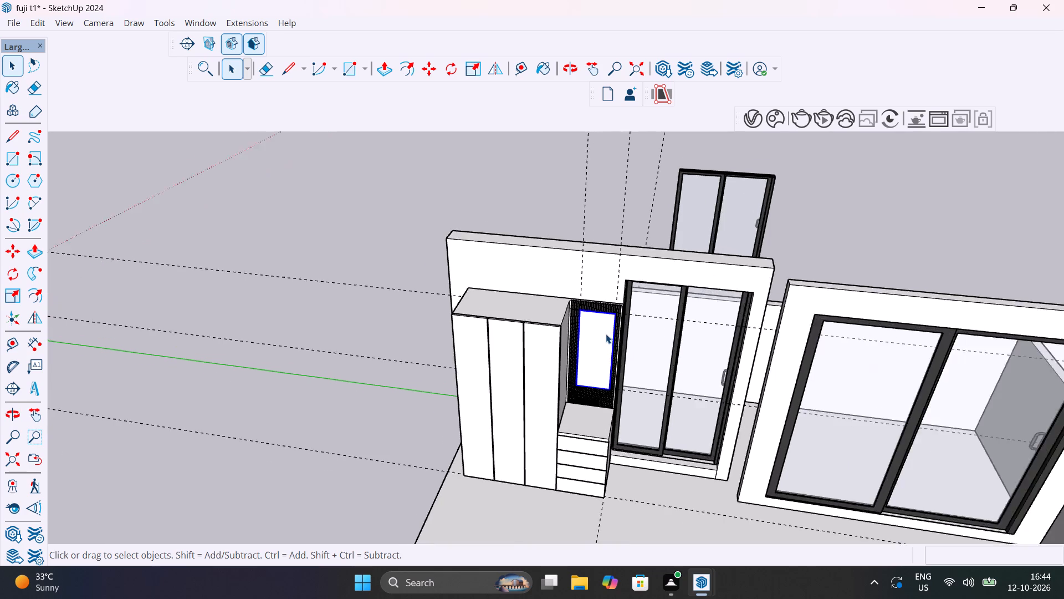
{"action": "scroll", "coordinate": [606, 334], "scroll_direction": "up", "scroll_amount": 12}
{"action": "middle_click_drag", "start_coordinate": [650, 350], "coordinate": [511, 534]}
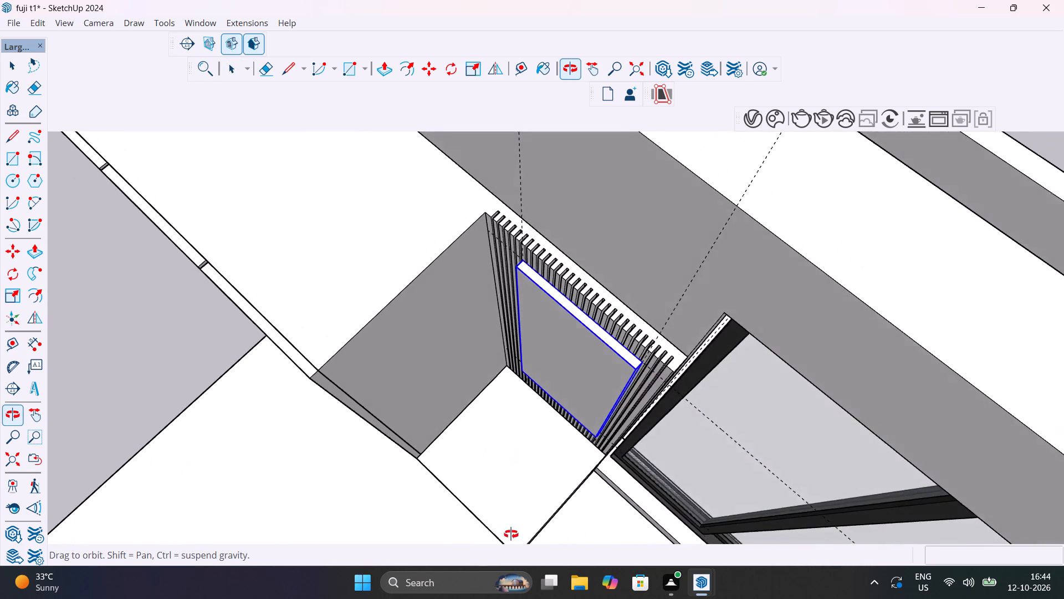
{"action": "middle_click_drag", "start_coordinate": [511, 534], "coordinate": [513, 536]}
{"action": "scroll", "coordinate": [623, 352], "scroll_direction": "up", "scroll_amount": 8}
{"action": "scroll", "coordinate": [628, 409], "scroll_direction": "down", "scroll_amount": 5}
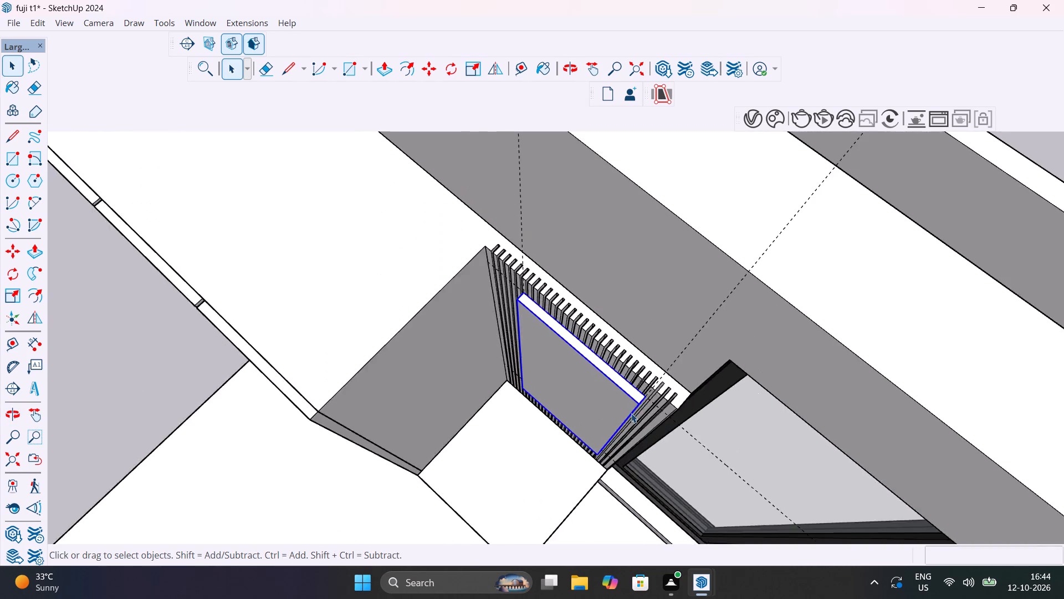
{"action": "scroll", "coordinate": [631, 413], "scroll_direction": "down", "scroll_amount": 14}
{"action": "middle_click_drag", "start_coordinate": [680, 420], "coordinate": [498, 371]}
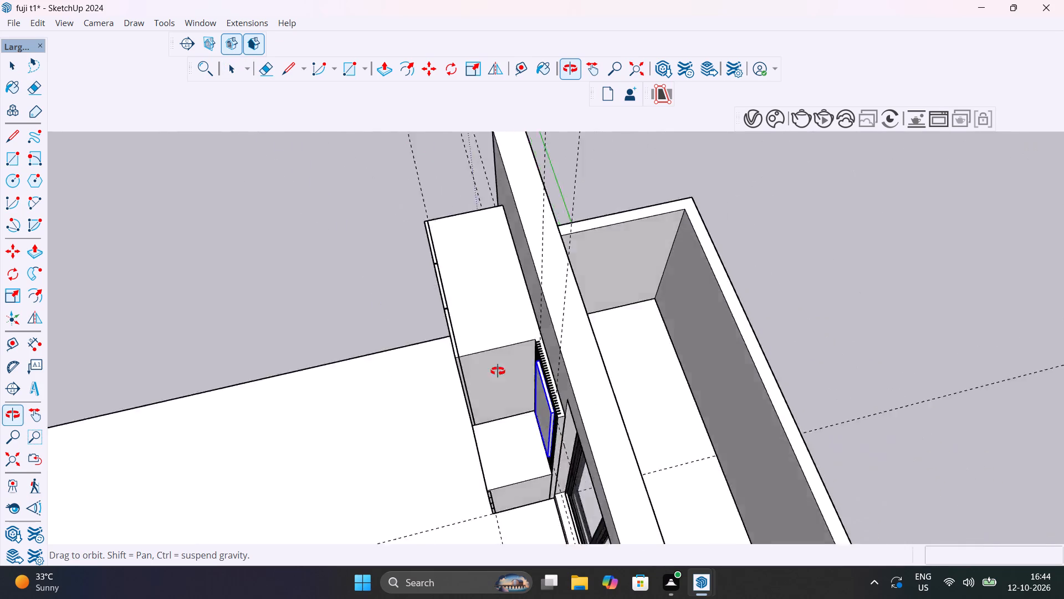
{"action": "middle_click_drag", "start_coordinate": [498, 371], "coordinate": [714, 299]}
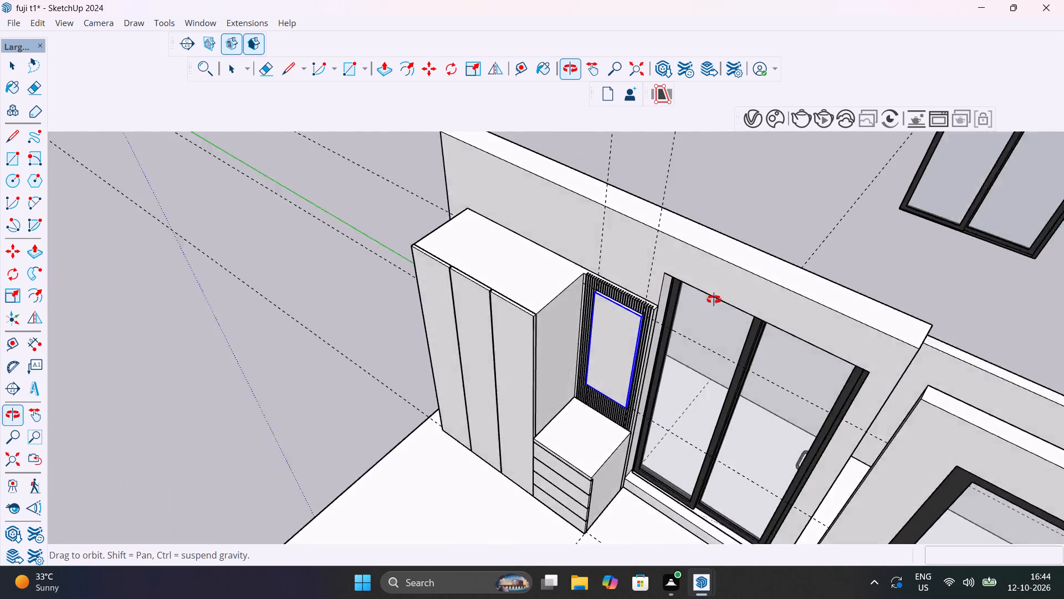
{"action": "middle_click_drag", "start_coordinate": [714, 299], "coordinate": [869, 172]}
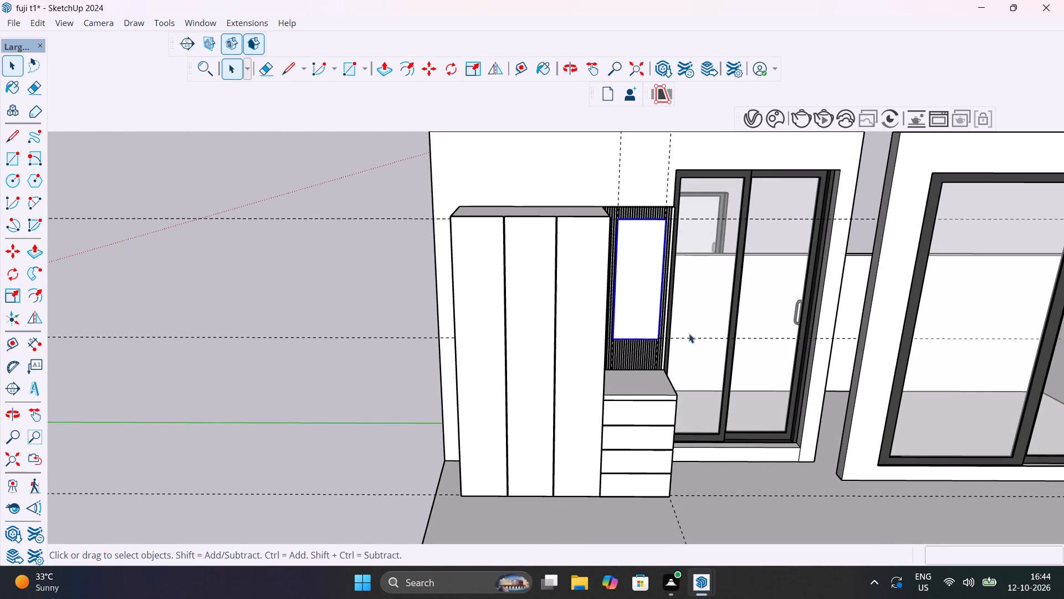
{"action": "scroll", "coordinate": [493, 364], "scroll_direction": "up", "scroll_amount": 11}
{"action": "middle_click_drag", "start_coordinate": [513, 385], "coordinate": [577, 429]}
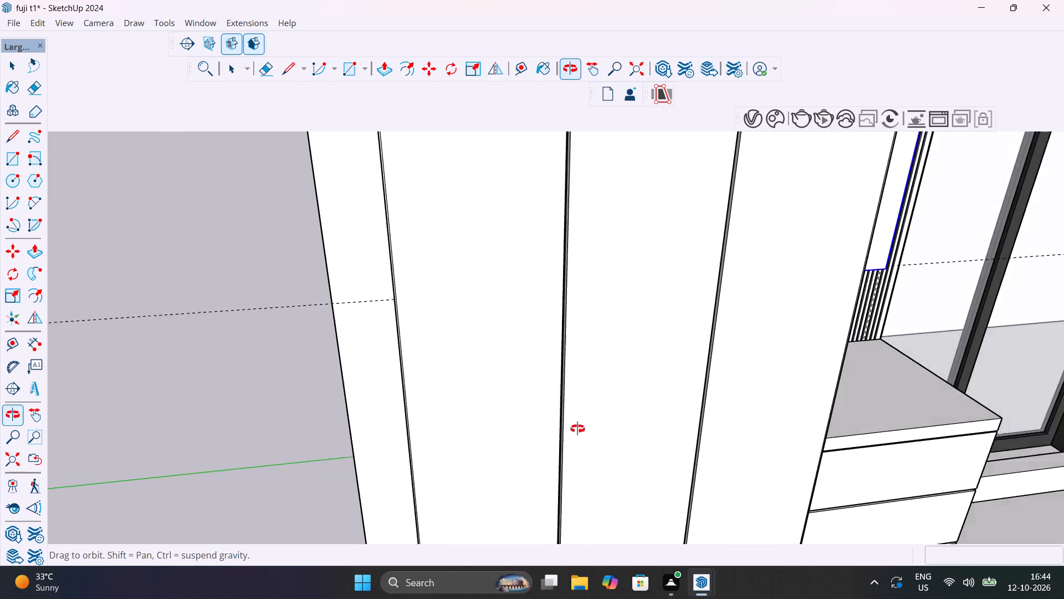
{"action": "middle_click_drag", "start_coordinate": [577, 429], "coordinate": [566, 573]}
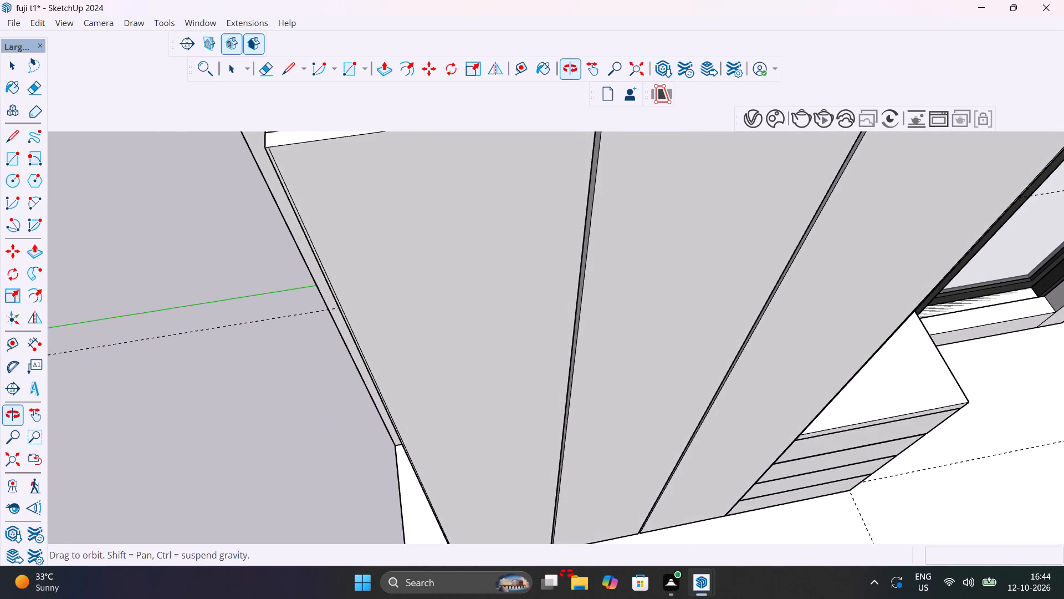
{"action": "middle_click_drag", "start_coordinate": [566, 573], "coordinate": [598, 423]}
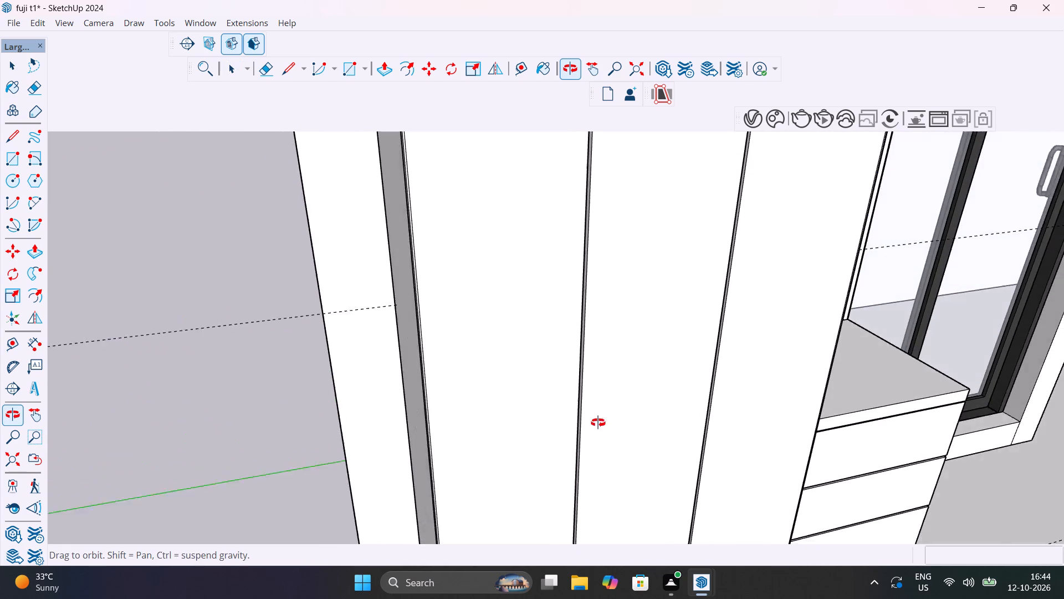
{"action": "middle_click_drag", "start_coordinate": [598, 423], "coordinate": [529, 429]}
{"action": "scroll", "coordinate": [529, 427], "scroll_direction": "down", "scroll_amount": 10}
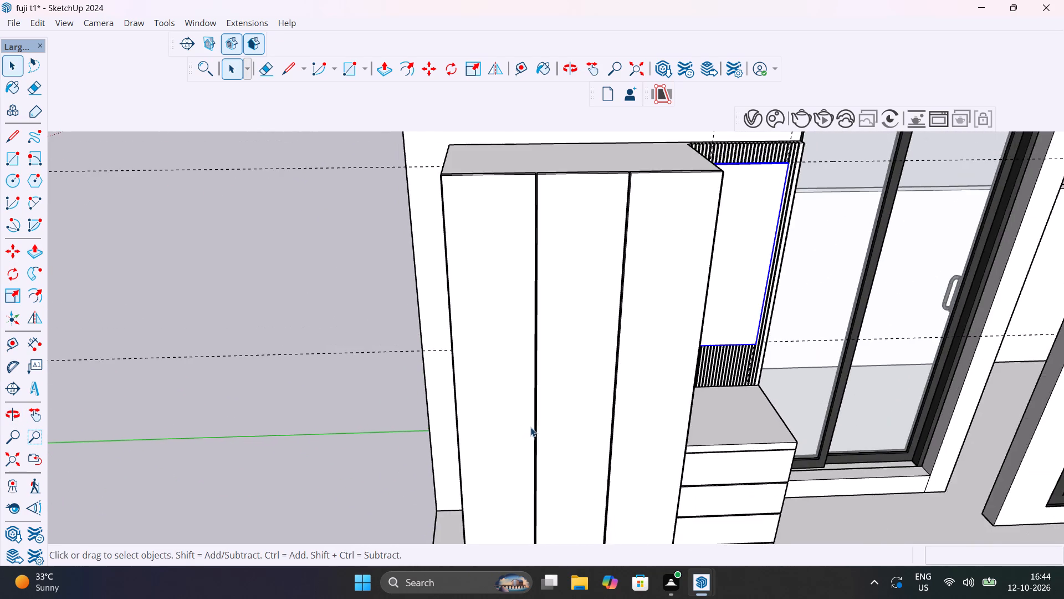
{"action": "scroll", "coordinate": [530, 427], "scroll_direction": "down", "scroll_amount": 3}
{"action": "middle_click_drag", "start_coordinate": [602, 427], "coordinate": [492, 400]}
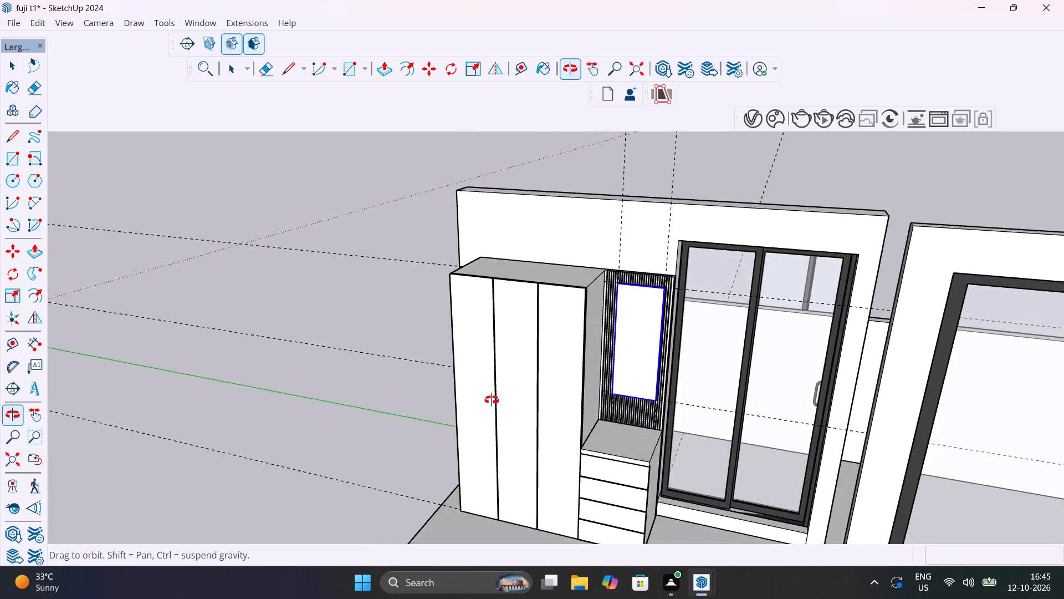
{"action": "middle_click_drag", "start_coordinate": [492, 400], "coordinate": [532, 488]}
Open the rectangular panel's group and offset its front face outline inward by 1" to form a border.
{"action": "scroll", "coordinate": [651, 329], "scroll_direction": "up", "scroll_amount": 11}
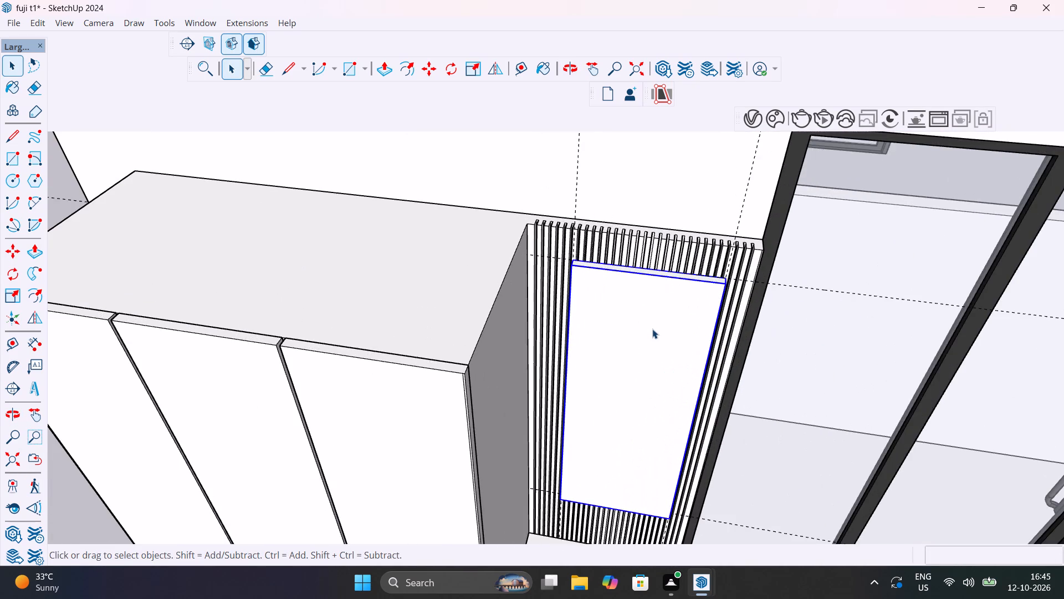
{"action": "scroll", "coordinate": [652, 329], "scroll_direction": "up", "scroll_amount": 6}
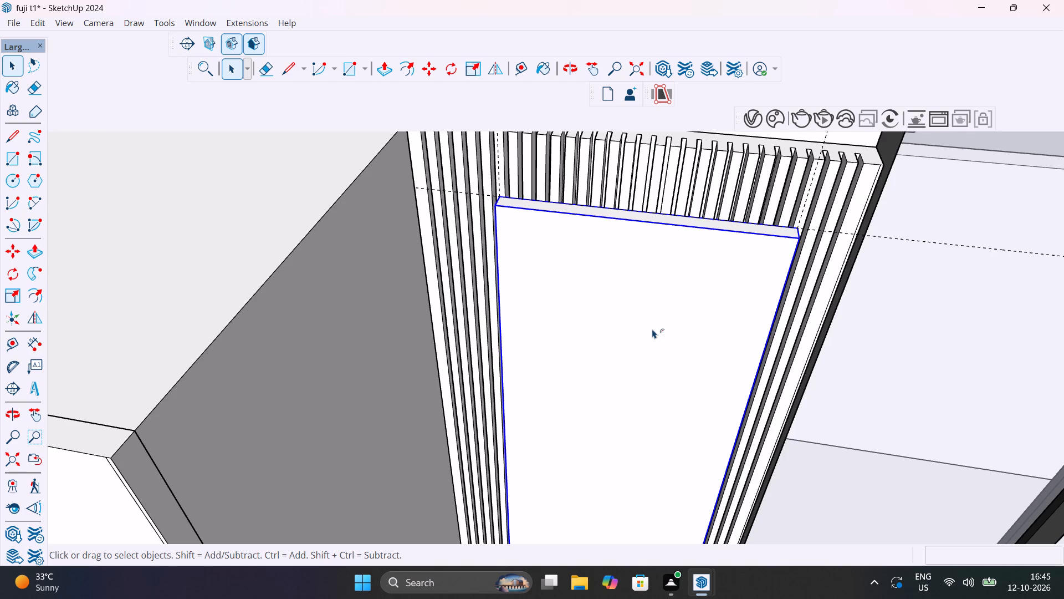
{"action": "key", "text": "f"}
{"action": "key", "text": "space"}
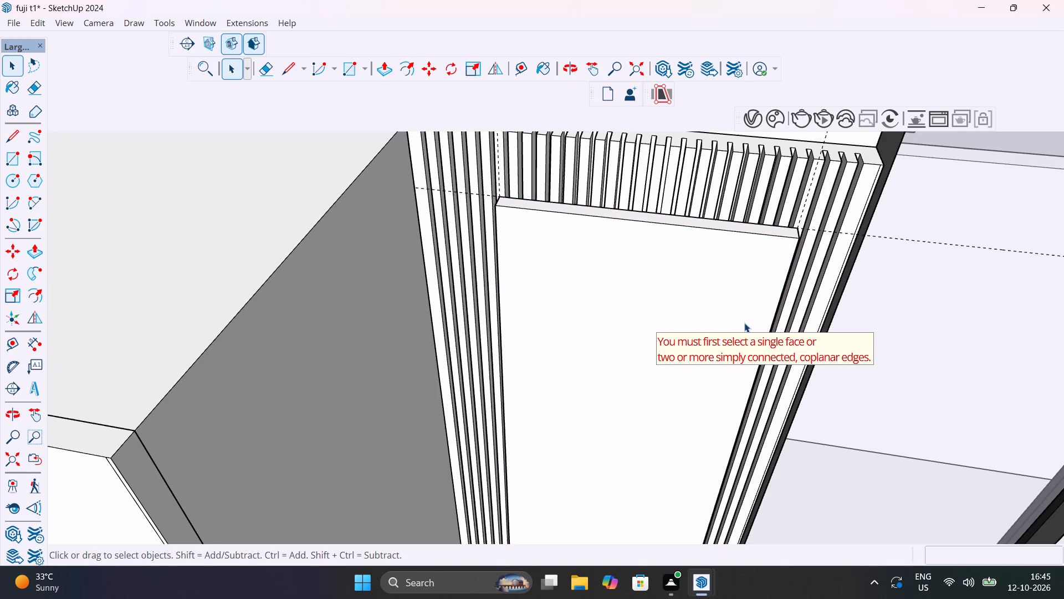
{"action": "key", "text": "space"}
{"action": "left_click", "coordinate": [919, 326]}
{"action": "left_click", "coordinate": [750, 358]}
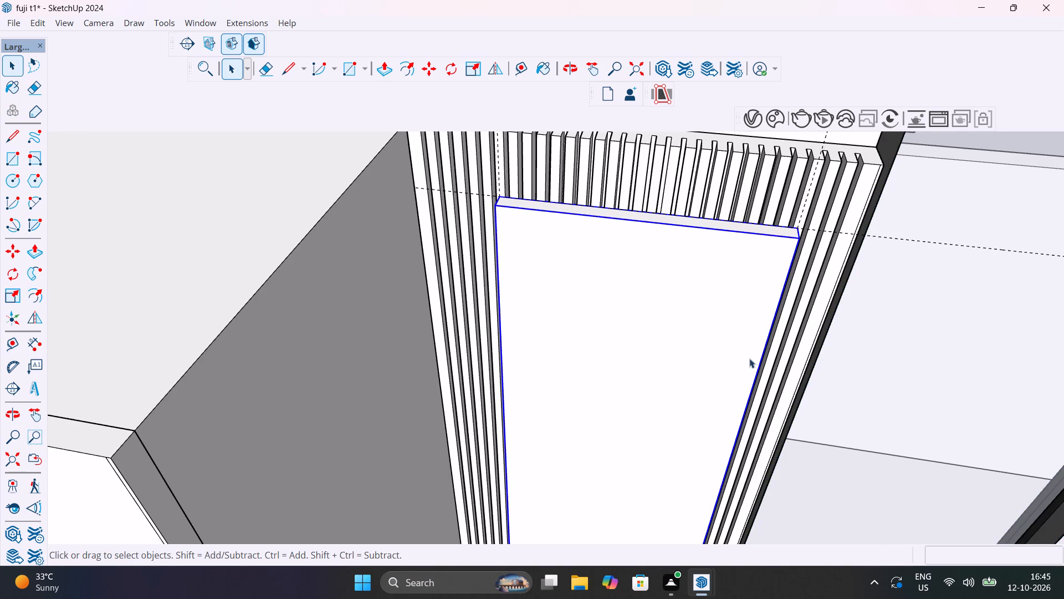
{"action": "double_click", "coordinate": [677, 371]}
{"action": "key", "text": "f"}
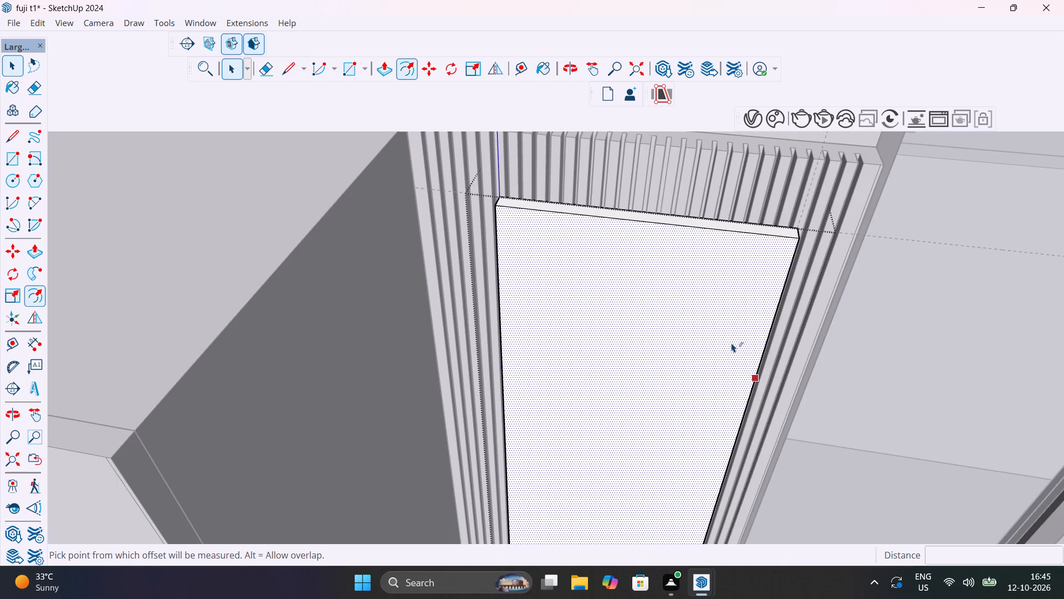
{"action": "left_click", "coordinate": [764, 343]}
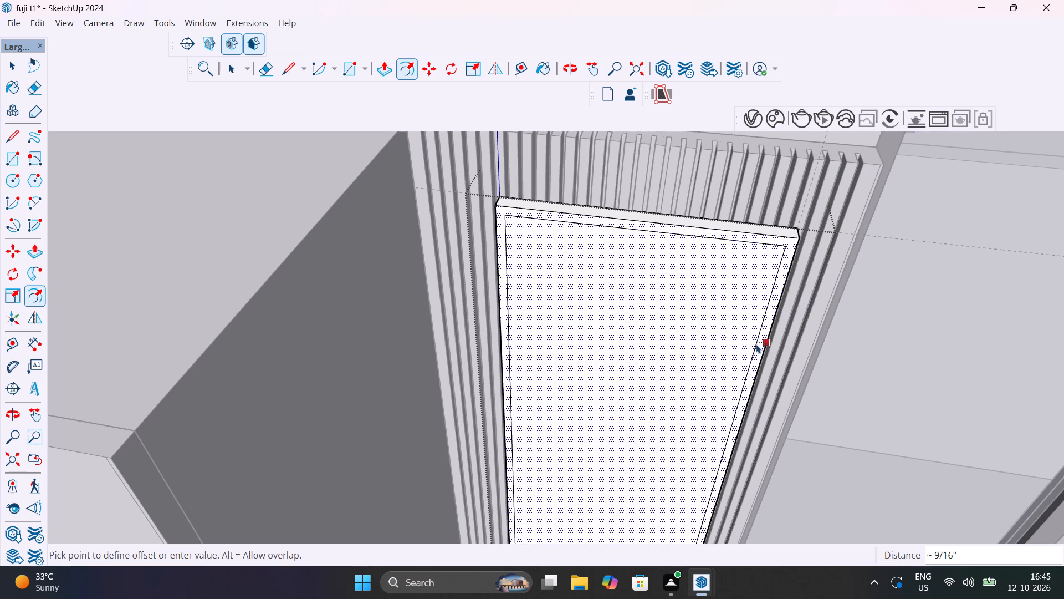
{"action": "type", "text": "1\""}
{"action": "key", "text": "Return"}
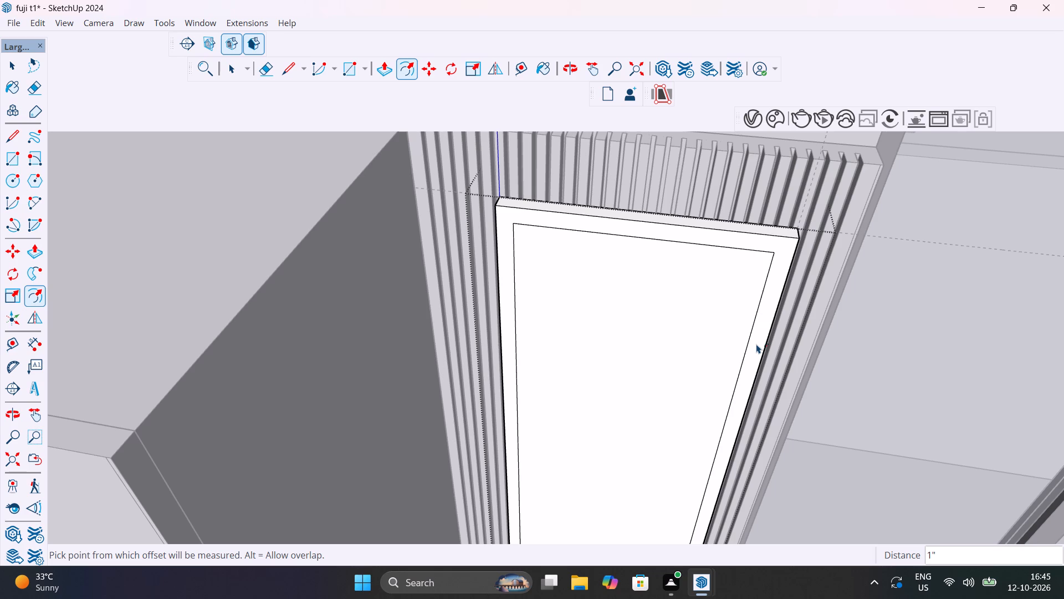
Push the inner face of the rectangular panel back 15/16" toward the grooves, leaving the border raised.
{"action": "key", "text": "p"}
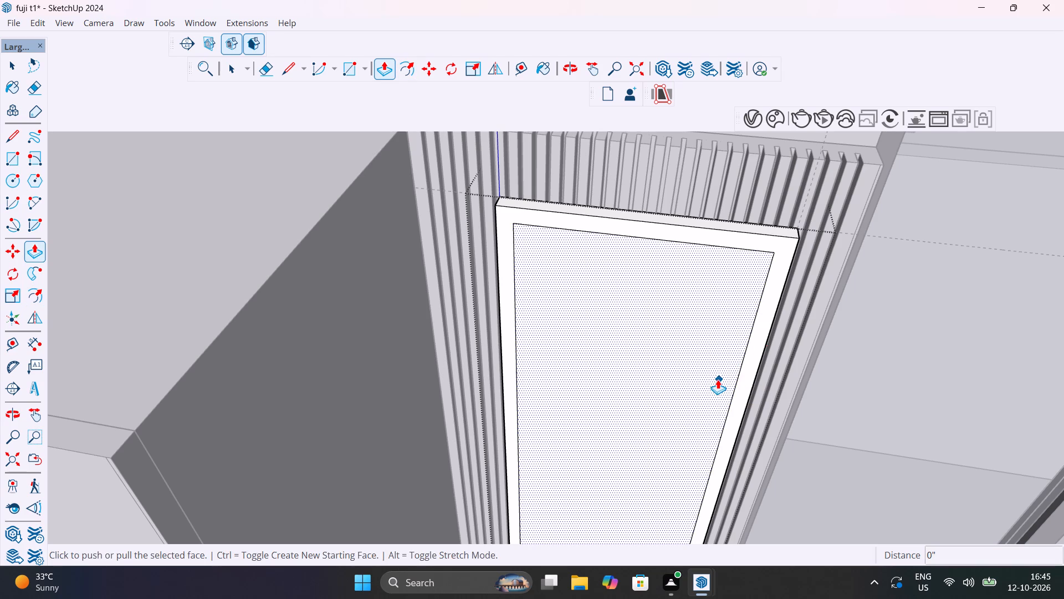
{"action": "left_click", "coordinate": [715, 379]}
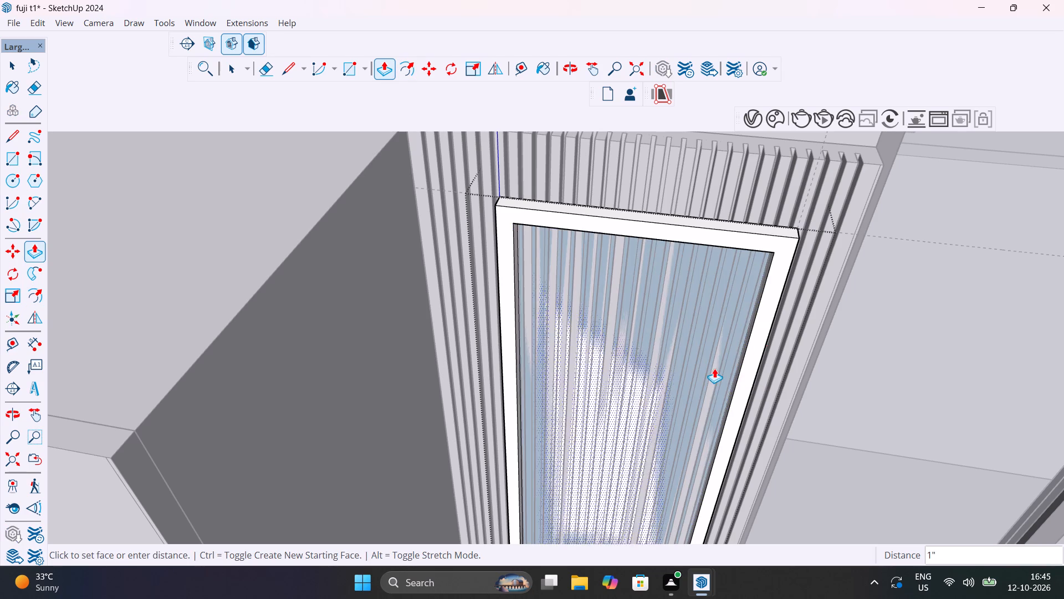
{"action": "scroll", "coordinate": [714, 372], "scroll_direction": "up", "scroll_amount": 4}
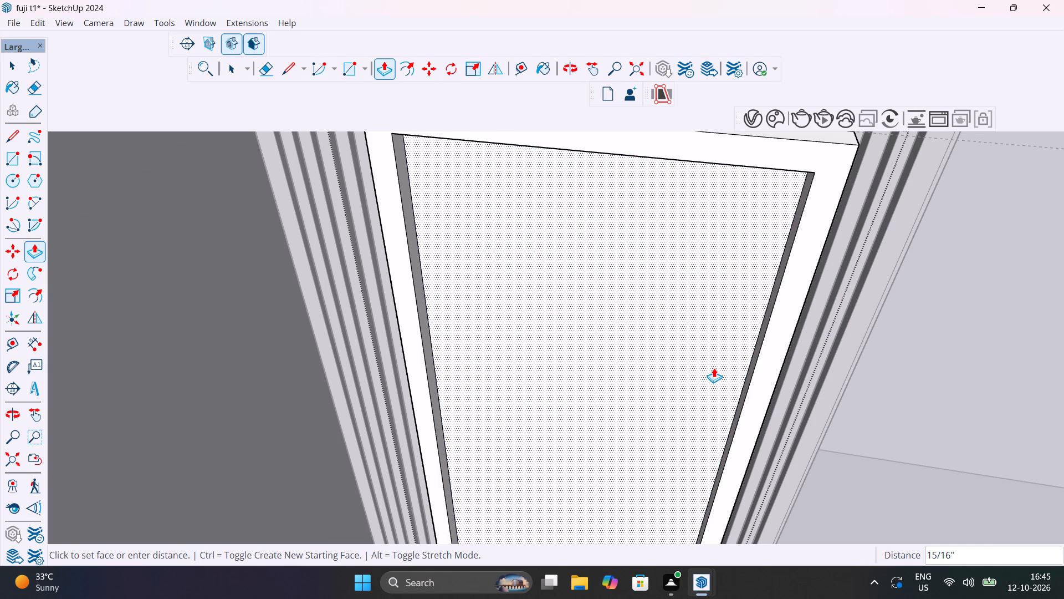
{"action": "left_click", "coordinate": [714, 368]}
Push the border frame's front face back 3/4" toward the grooved panel and close the group.
{"action": "scroll", "coordinate": [722, 379], "scroll_direction": "down", "scroll_amount": 6}
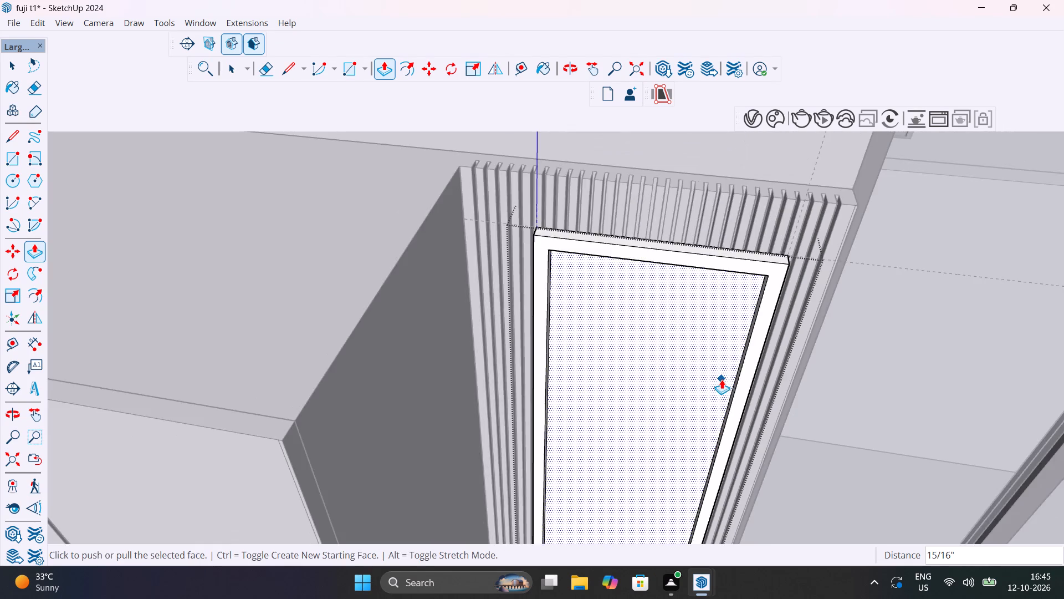
{"action": "scroll", "coordinate": [722, 379], "scroll_direction": "down", "scroll_amount": 4}
{"action": "scroll", "coordinate": [738, 371], "scroll_direction": "up", "scroll_amount": 9}
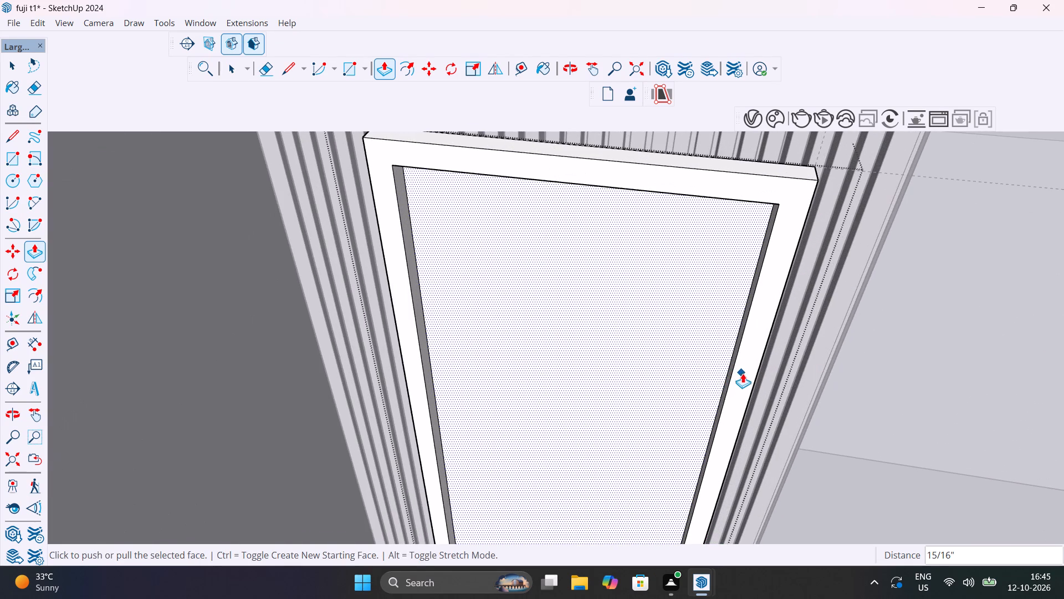
{"action": "key", "text": "space"}
{"action": "left_click", "coordinate": [743, 379]}
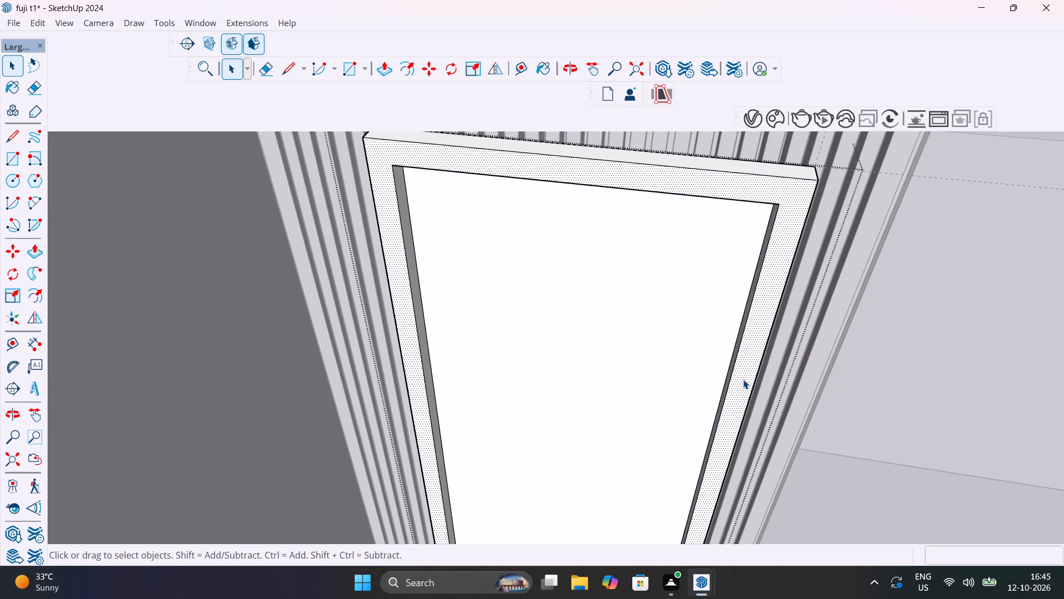
{"action": "key", "text": "p"}
{"action": "left_click", "coordinate": [743, 379]}
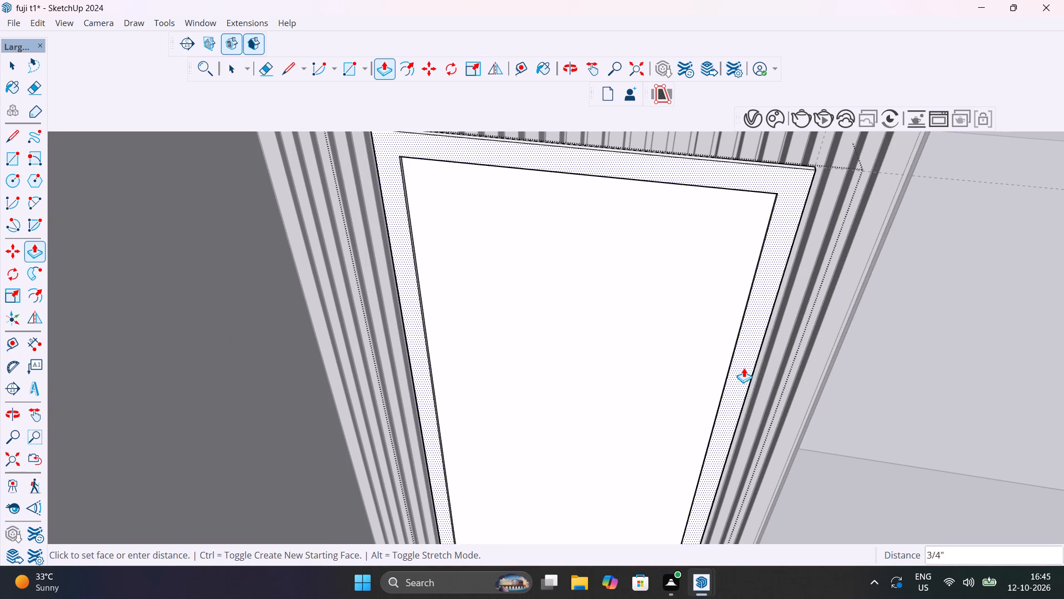
{"action": "left_click", "coordinate": [744, 368]}
{"action": "scroll", "coordinate": [748, 368], "scroll_direction": "down", "scroll_amount": 19}
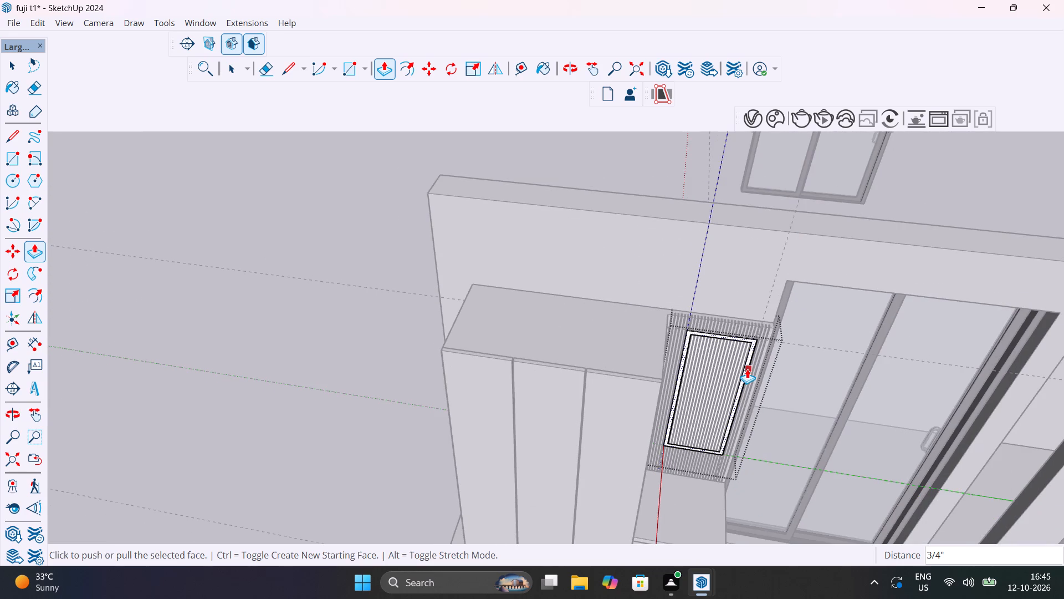
{"action": "key", "text": "space"}
{"action": "left_click", "coordinate": [372, 385]}
Reopen the framed panel's group, pull the inner face outward 1/2" in front of the grooves, and close the group.
{"action": "middle_click_drag", "start_coordinate": [468, 449], "coordinate": [461, 423]}
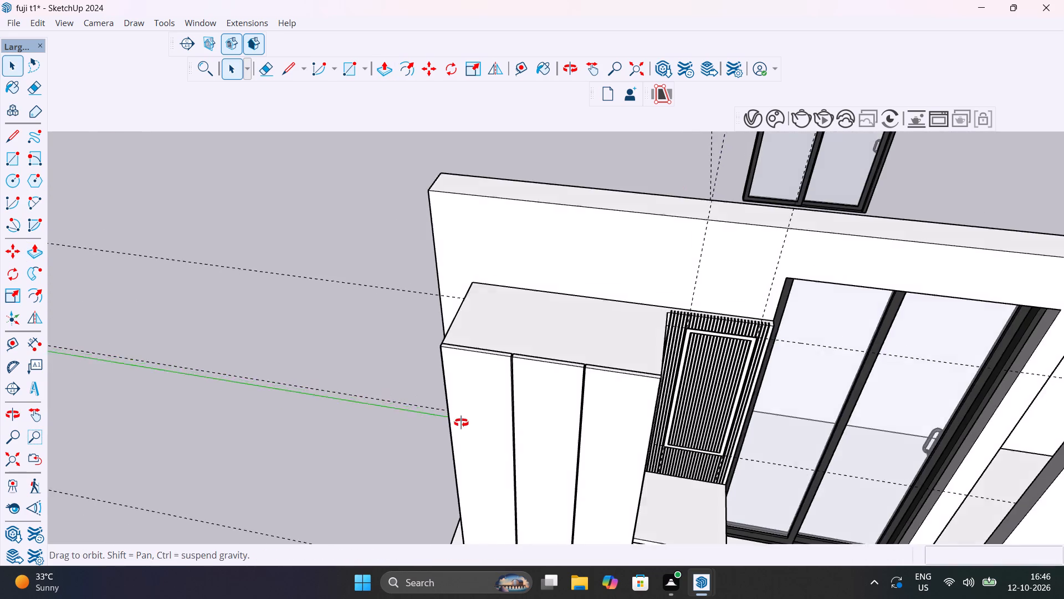
{"action": "middle_click_drag", "start_coordinate": [461, 423], "coordinate": [550, 358]}
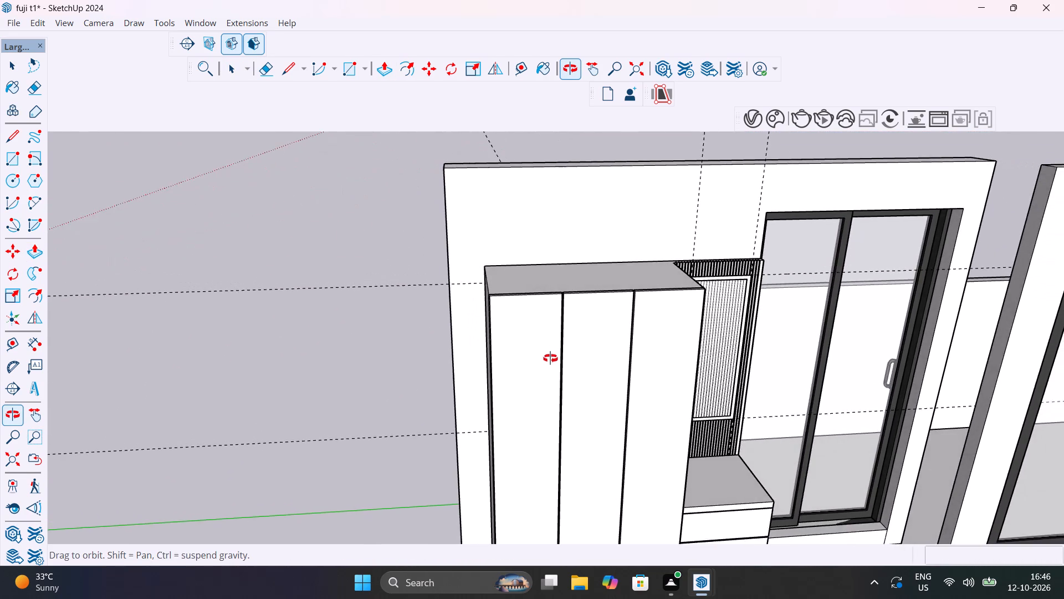
{"action": "middle_click_drag", "start_coordinate": [550, 358], "coordinate": [381, 340]}
{"action": "scroll", "coordinate": [686, 352], "scroll_direction": "up", "scroll_amount": 10}
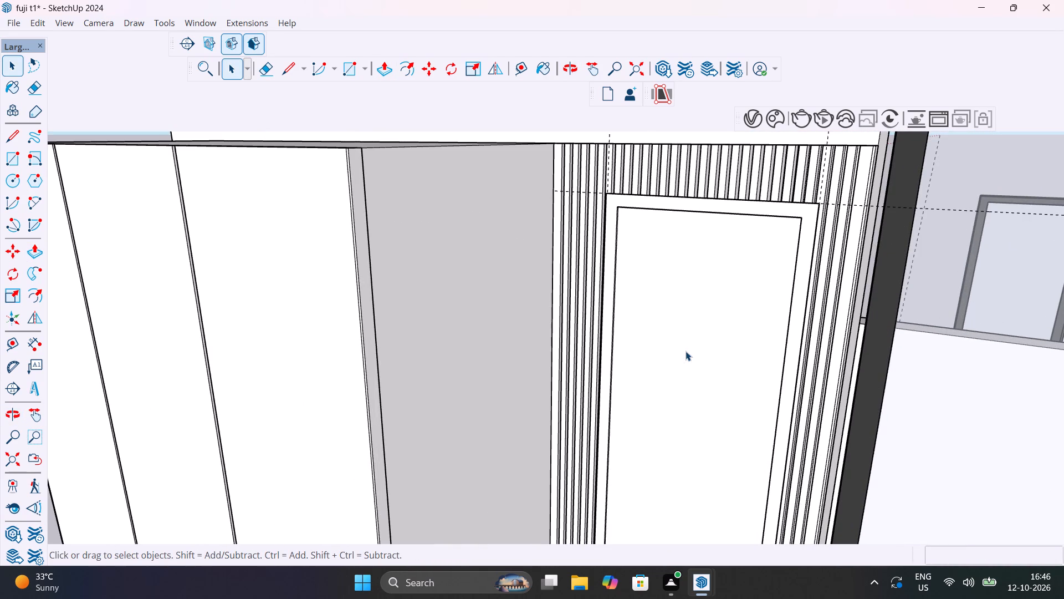
{"action": "left_click", "coordinate": [686, 351]}
{"action": "triple_click", "coordinate": [686, 351]}
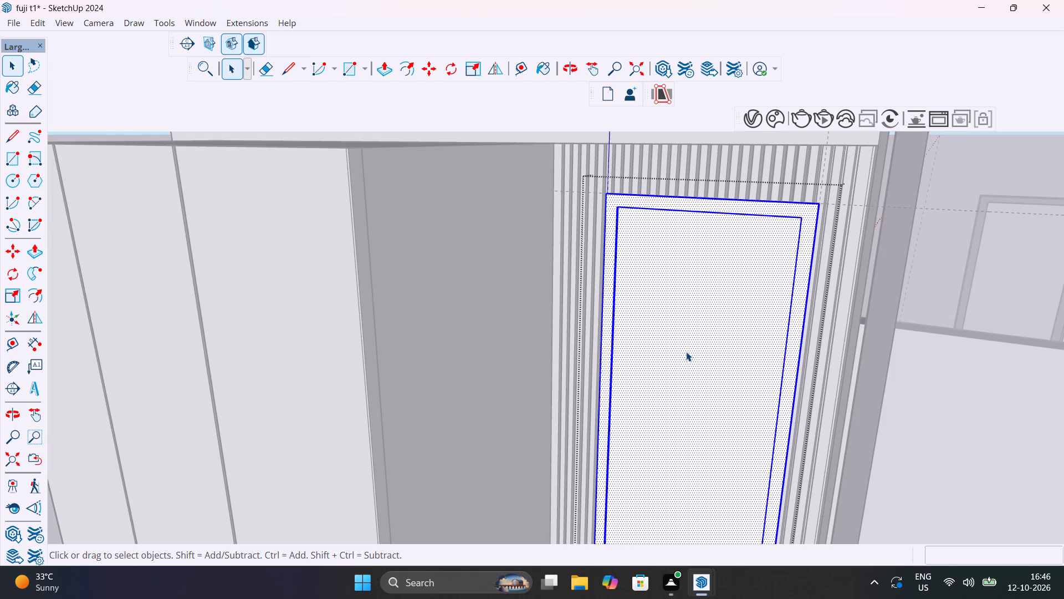
{"action": "left_click", "coordinate": [686, 352]}
{"action": "key", "text": "p"}
{"action": "left_click", "coordinate": [691, 356]}
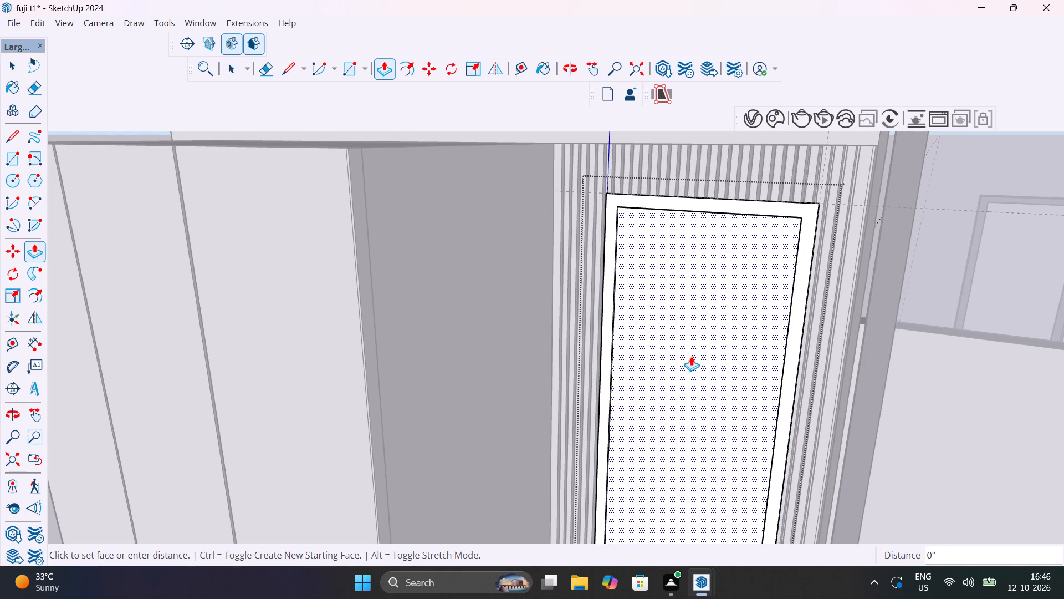
{"action": "left_click", "coordinate": [690, 359]}
{"action": "key", "text": "space"}
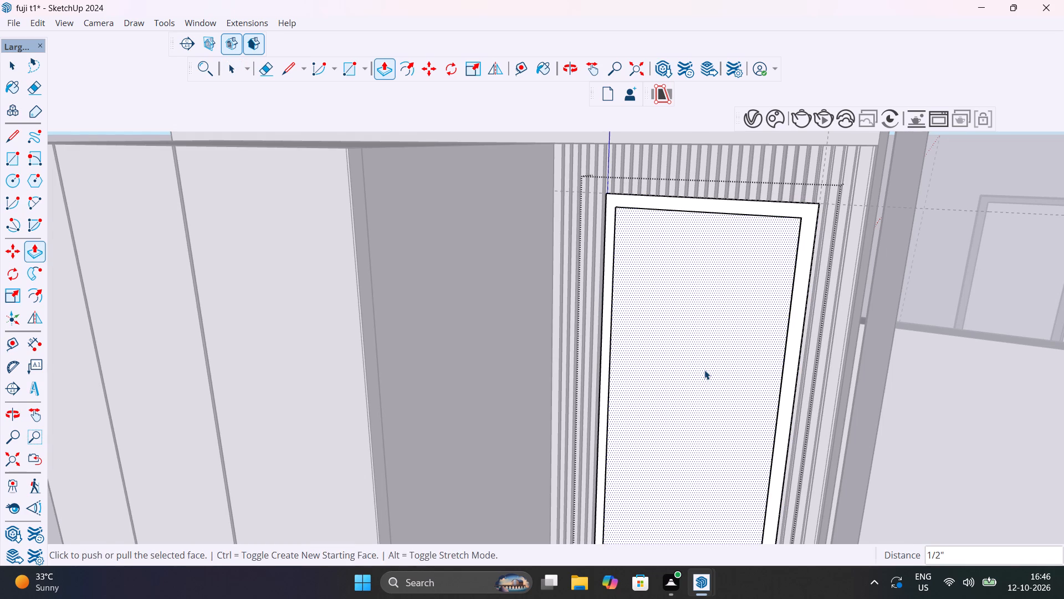
{"action": "scroll", "coordinate": [704, 370], "scroll_direction": "down", "scroll_amount": 13}
{"action": "left_click", "coordinate": [427, 356]}
{"action": "middle_click_drag", "start_coordinate": [436, 364], "coordinate": [594, 433]}
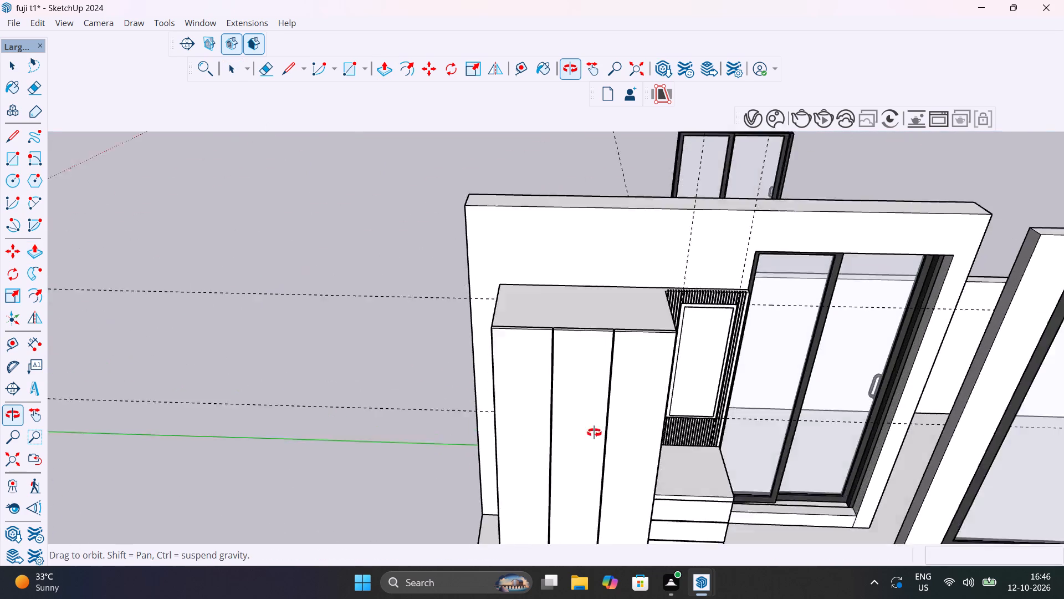
Delete all the dashed guide lines from the model.
{"action": "middle_click_drag", "start_coordinate": [594, 433], "coordinate": [452, 362]}
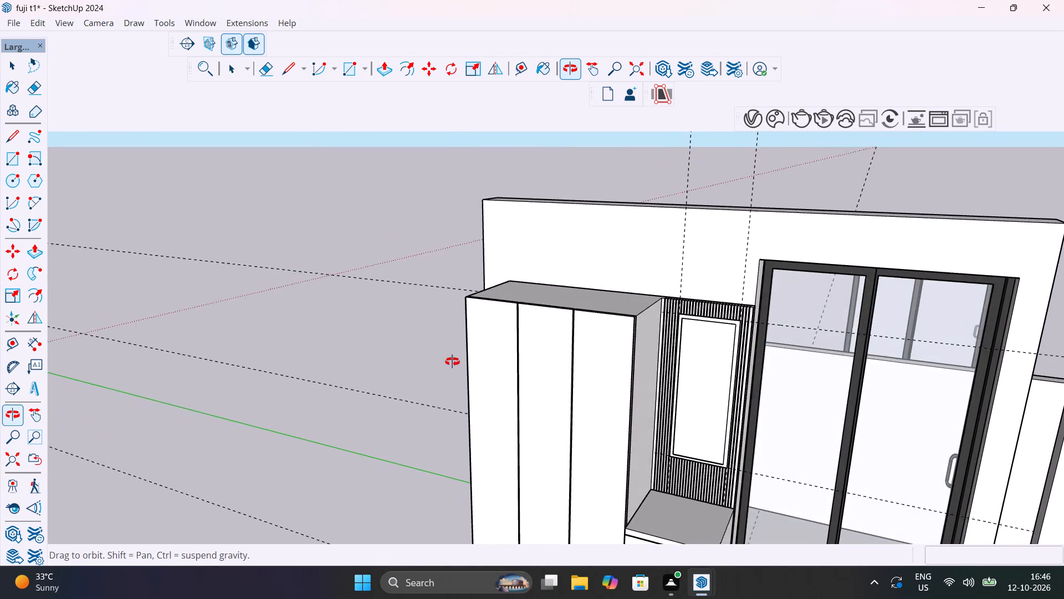
{"action": "middle_click_drag", "start_coordinate": [452, 362], "coordinate": [506, 380]}
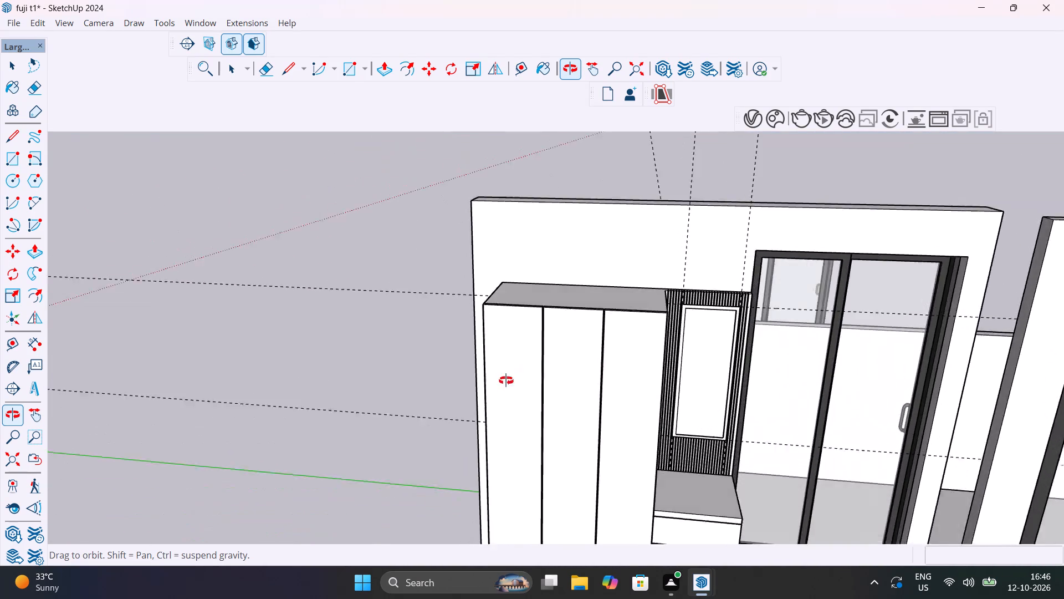
{"action": "middle_click_drag", "start_coordinate": [506, 380], "coordinate": [525, 358]}
{"action": "scroll", "coordinate": [649, 410], "scroll_direction": "down", "scroll_amount": 5}
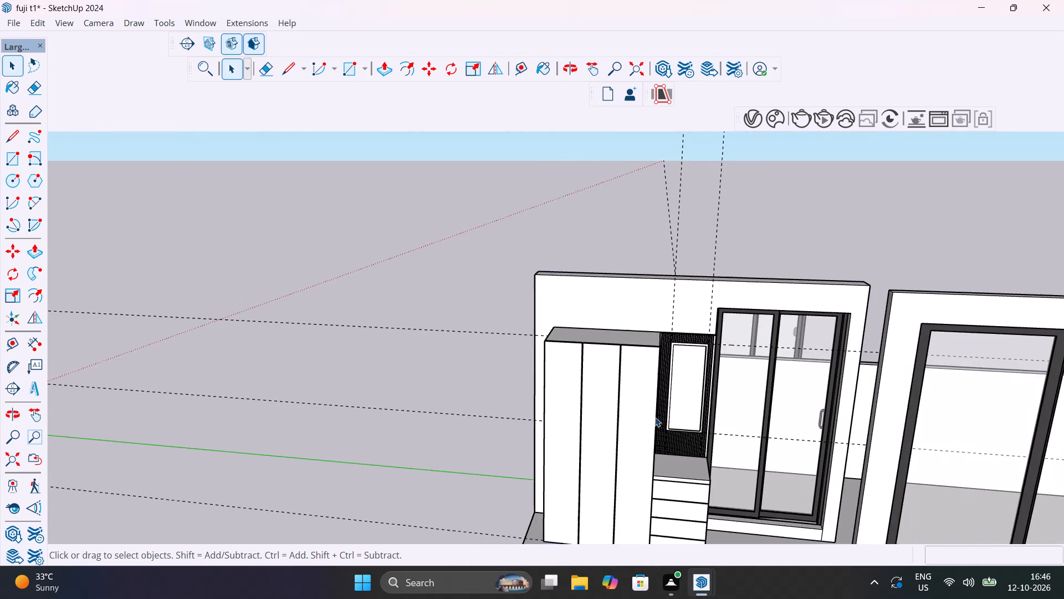
{"action": "scroll", "coordinate": [684, 418], "scroll_direction": "up", "scroll_amount": 8}
{"action": "middle_click_drag", "start_coordinate": [710, 453], "coordinate": [705, 450]}
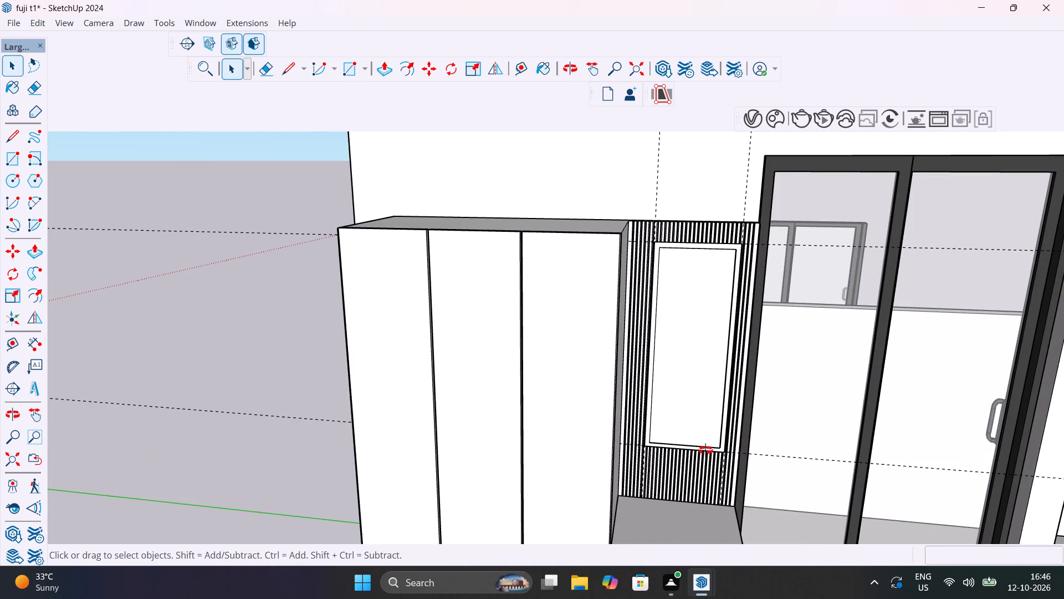
{"action": "middle_click_drag", "start_coordinate": [705, 450], "coordinate": [657, 451]}
{"action": "scroll", "coordinate": [656, 446], "scroll_direction": "down", "scroll_amount": 7}
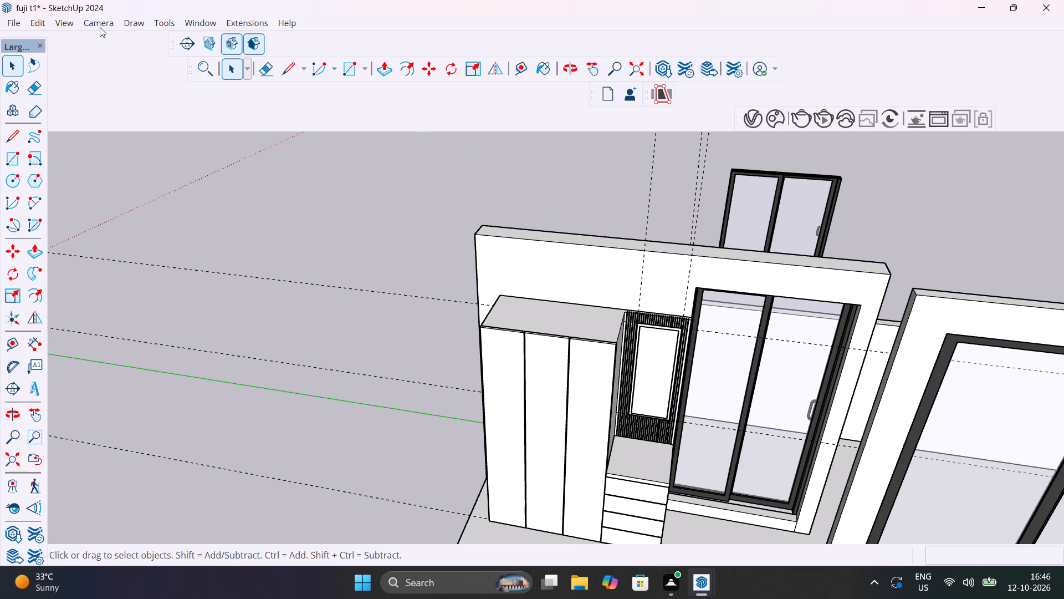
{"action": "left_click", "coordinate": [40, 22]}
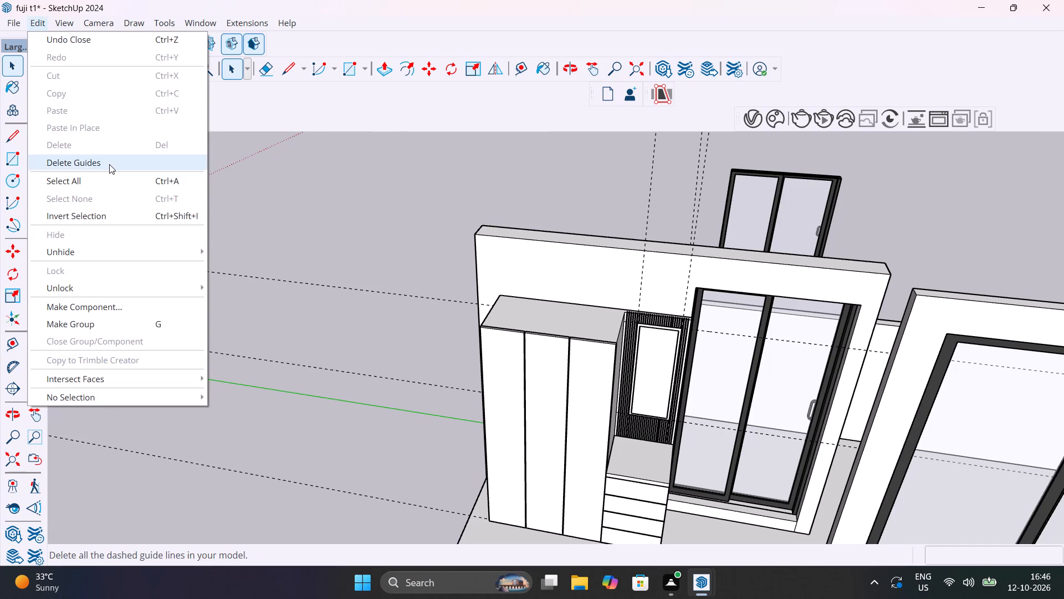
{"action": "left_click", "coordinate": [109, 164]}
Examine the cabinet's top, tall fronts, drawer block and framed grooved panel from the front and from above.
{"action": "scroll", "coordinate": [607, 369], "scroll_direction": "up", "scroll_amount": 6}
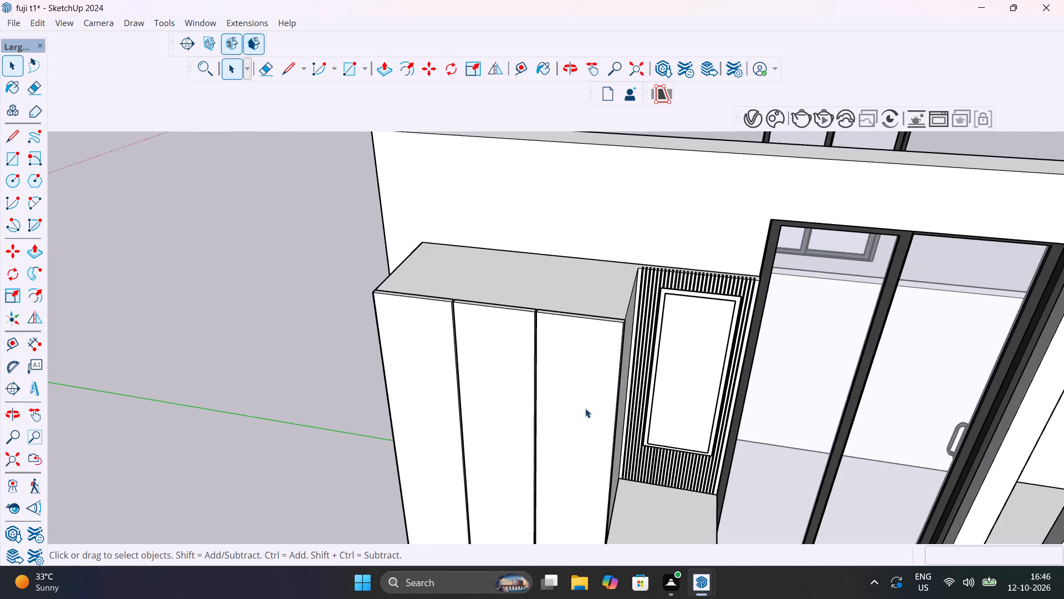
{"action": "middle_click_drag", "start_coordinate": [585, 408], "coordinate": [692, 262]}
{"action": "scroll", "coordinate": [650, 370], "scroll_direction": "down", "scroll_amount": 7, "text": "shift"}
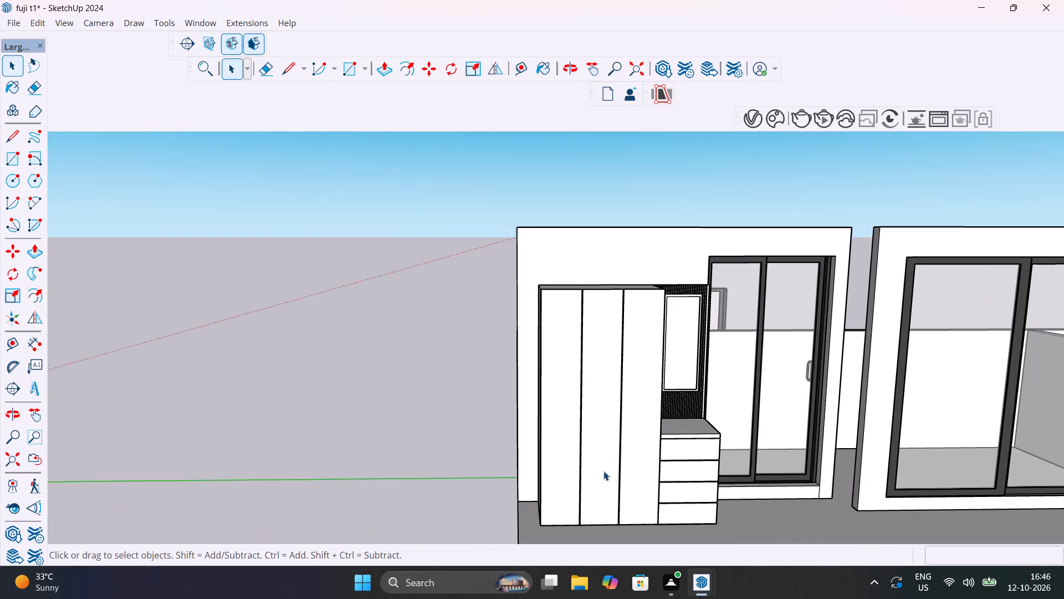
{"action": "scroll", "coordinate": [577, 467], "scroll_direction": "up", "scroll_amount": 10}
{"action": "middle_click_drag", "start_coordinate": [587, 453], "coordinate": [598, 549]}
{"action": "middle_click_drag", "start_coordinate": [611, 396], "coordinate": [619, 511]}
{"action": "scroll", "coordinate": [613, 399], "scroll_direction": "down", "scroll_amount": 1, "text": "shift"}
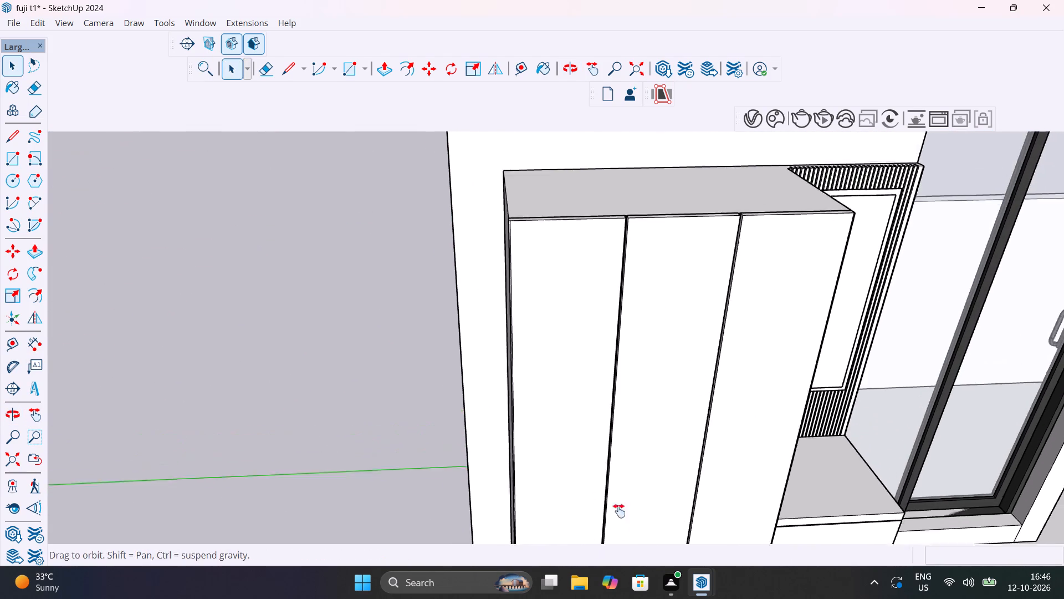
{"action": "middle_click_drag", "start_coordinate": [619, 511], "coordinate": [615, 566]}
{"action": "scroll", "coordinate": [636, 370], "scroll_direction": "up", "scroll_amount": 11}
{"action": "scroll", "coordinate": [630, 402], "scroll_direction": "down", "scroll_amount": 19}
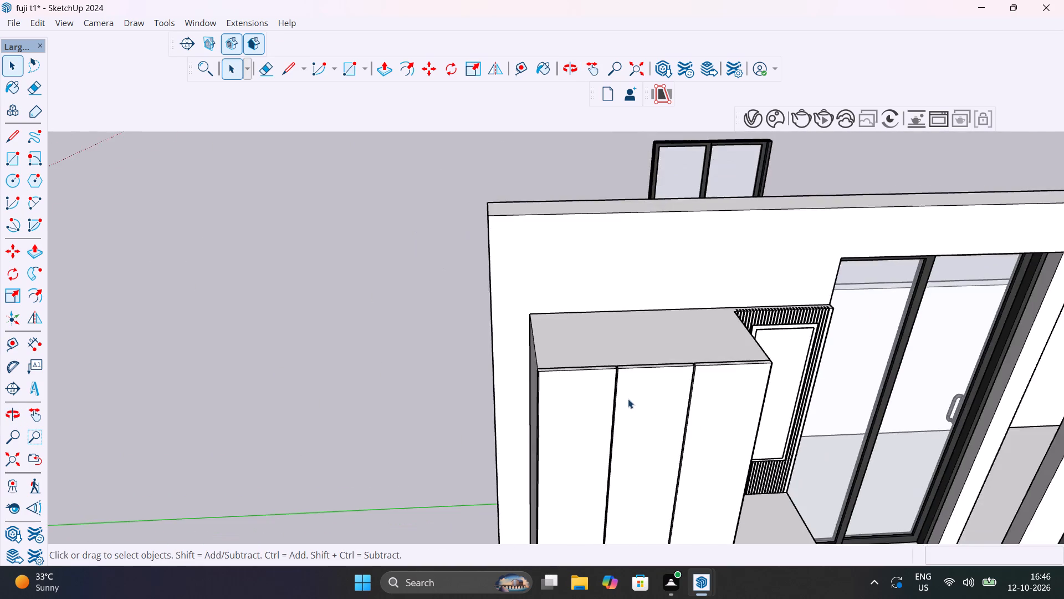
{"action": "scroll", "coordinate": [628, 399], "scroll_direction": "down", "scroll_amount": 2}
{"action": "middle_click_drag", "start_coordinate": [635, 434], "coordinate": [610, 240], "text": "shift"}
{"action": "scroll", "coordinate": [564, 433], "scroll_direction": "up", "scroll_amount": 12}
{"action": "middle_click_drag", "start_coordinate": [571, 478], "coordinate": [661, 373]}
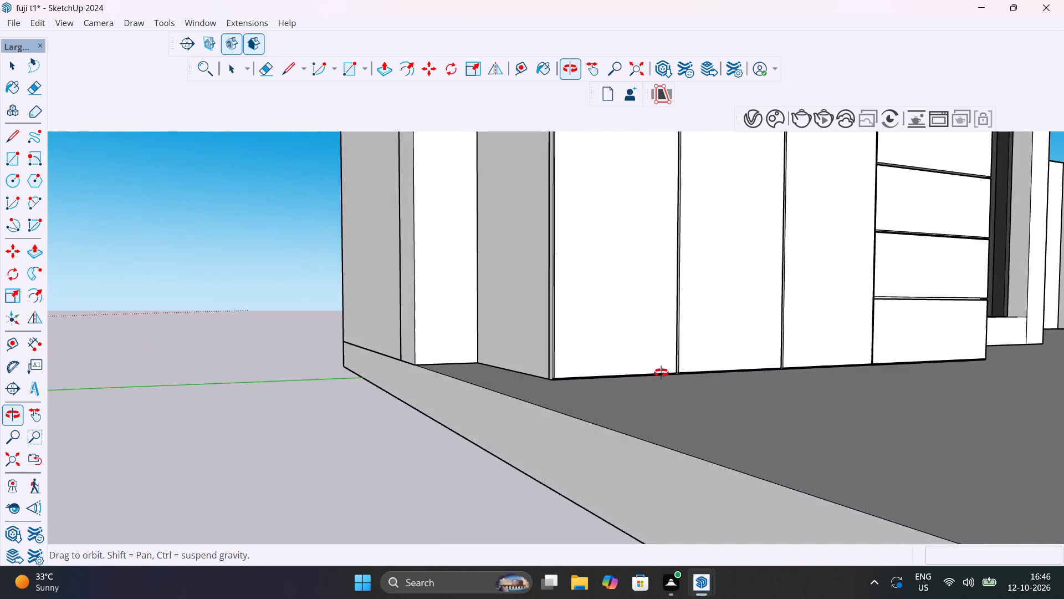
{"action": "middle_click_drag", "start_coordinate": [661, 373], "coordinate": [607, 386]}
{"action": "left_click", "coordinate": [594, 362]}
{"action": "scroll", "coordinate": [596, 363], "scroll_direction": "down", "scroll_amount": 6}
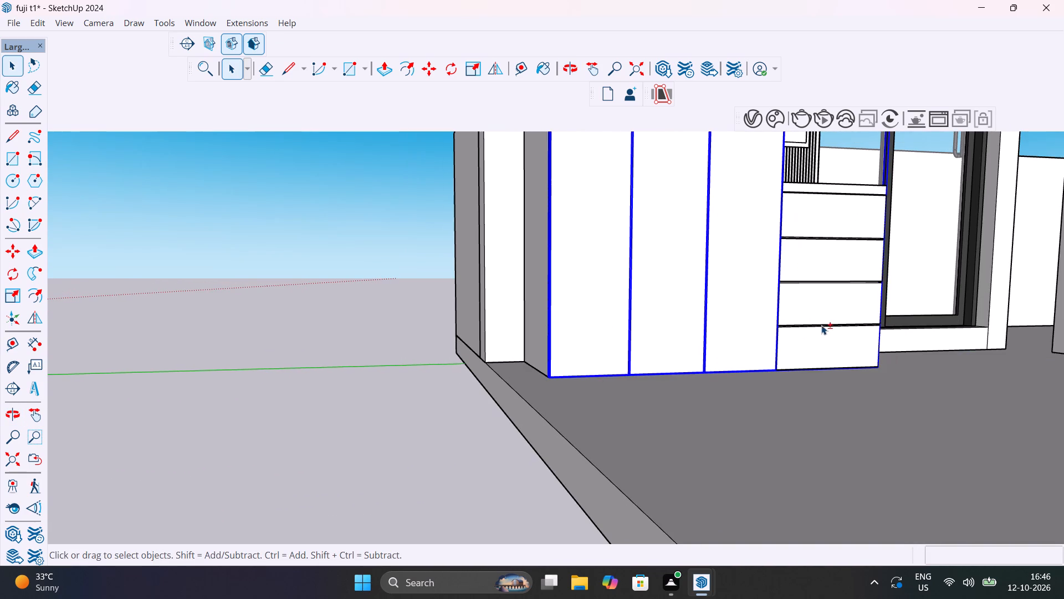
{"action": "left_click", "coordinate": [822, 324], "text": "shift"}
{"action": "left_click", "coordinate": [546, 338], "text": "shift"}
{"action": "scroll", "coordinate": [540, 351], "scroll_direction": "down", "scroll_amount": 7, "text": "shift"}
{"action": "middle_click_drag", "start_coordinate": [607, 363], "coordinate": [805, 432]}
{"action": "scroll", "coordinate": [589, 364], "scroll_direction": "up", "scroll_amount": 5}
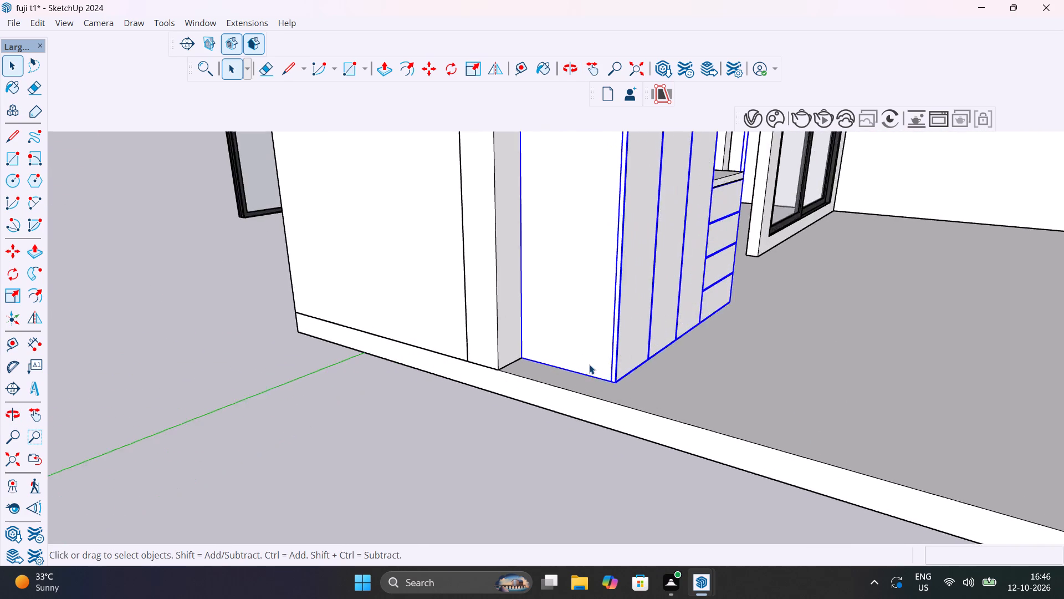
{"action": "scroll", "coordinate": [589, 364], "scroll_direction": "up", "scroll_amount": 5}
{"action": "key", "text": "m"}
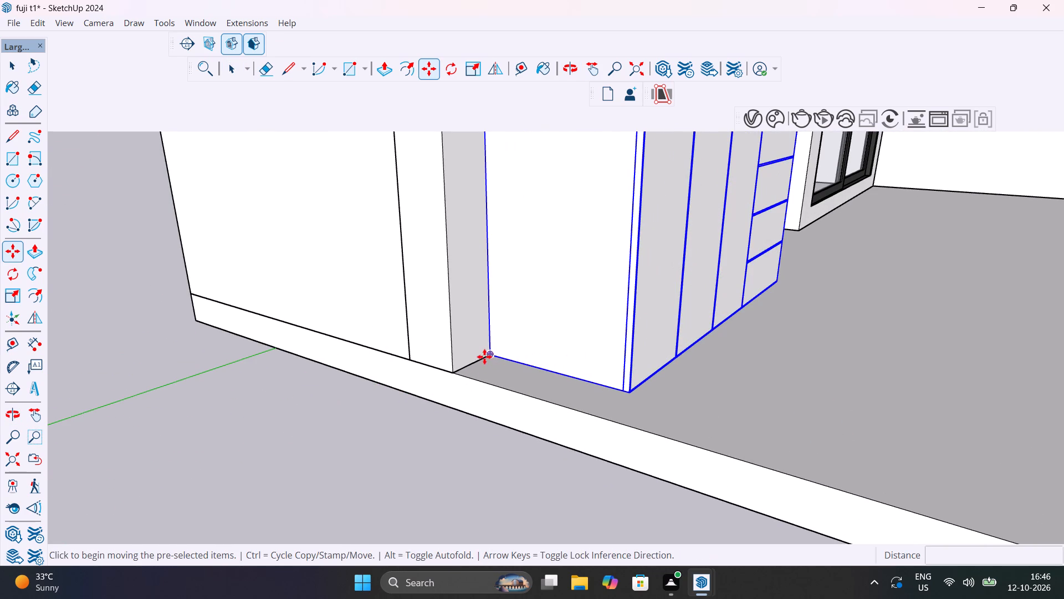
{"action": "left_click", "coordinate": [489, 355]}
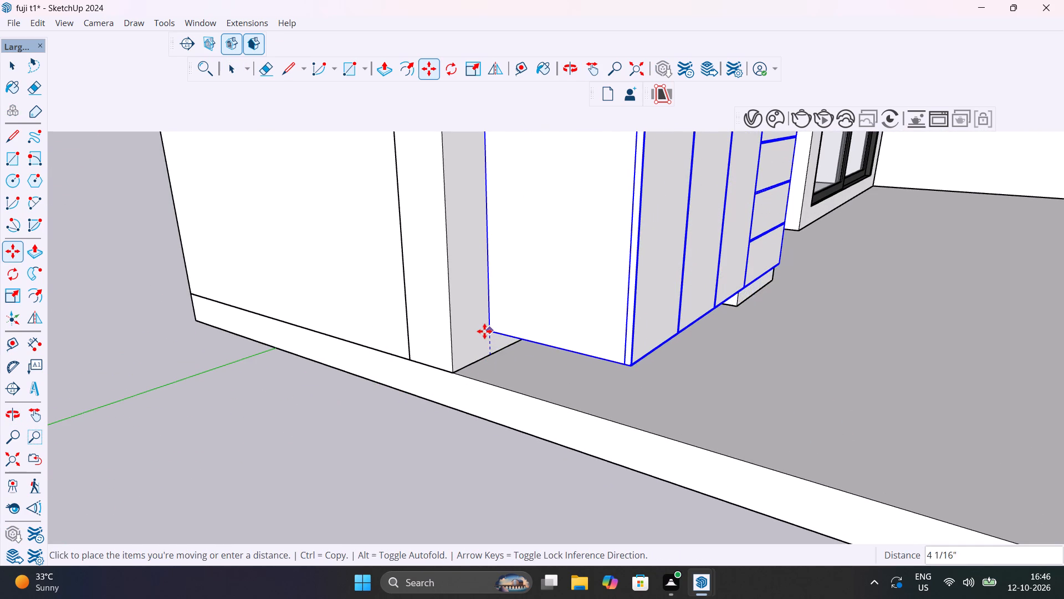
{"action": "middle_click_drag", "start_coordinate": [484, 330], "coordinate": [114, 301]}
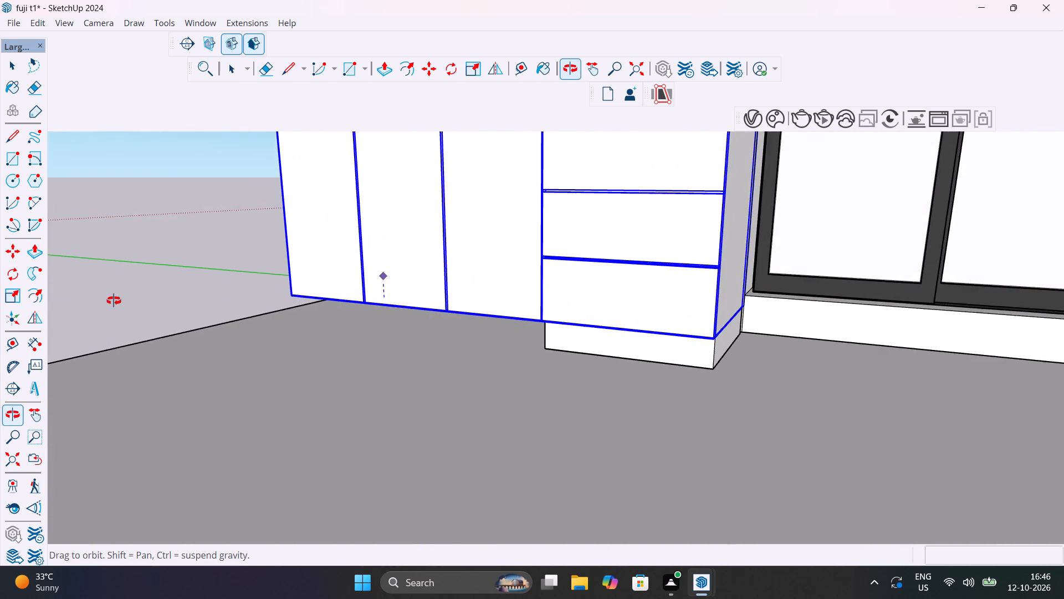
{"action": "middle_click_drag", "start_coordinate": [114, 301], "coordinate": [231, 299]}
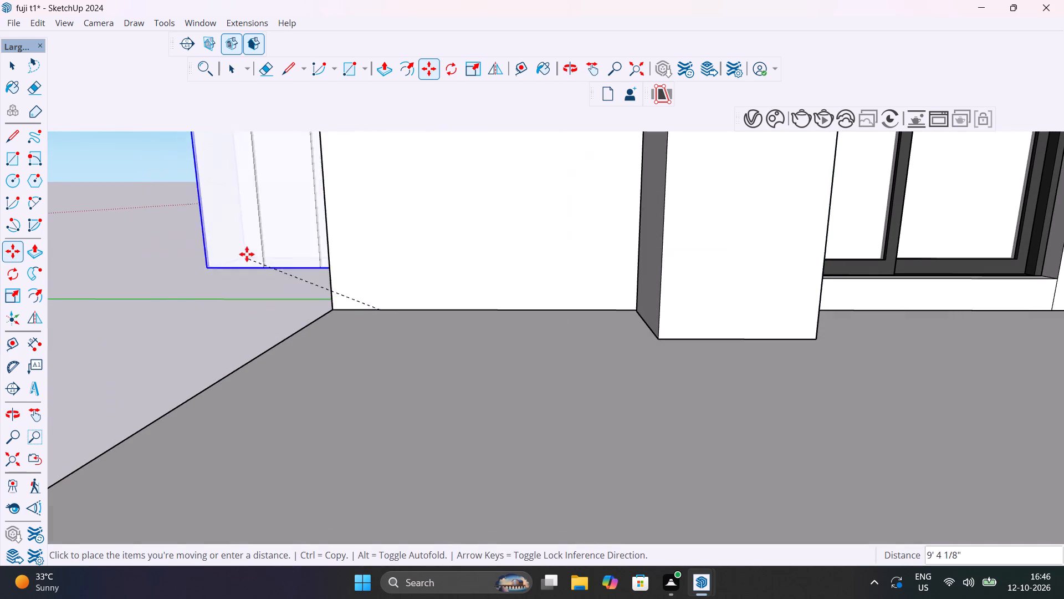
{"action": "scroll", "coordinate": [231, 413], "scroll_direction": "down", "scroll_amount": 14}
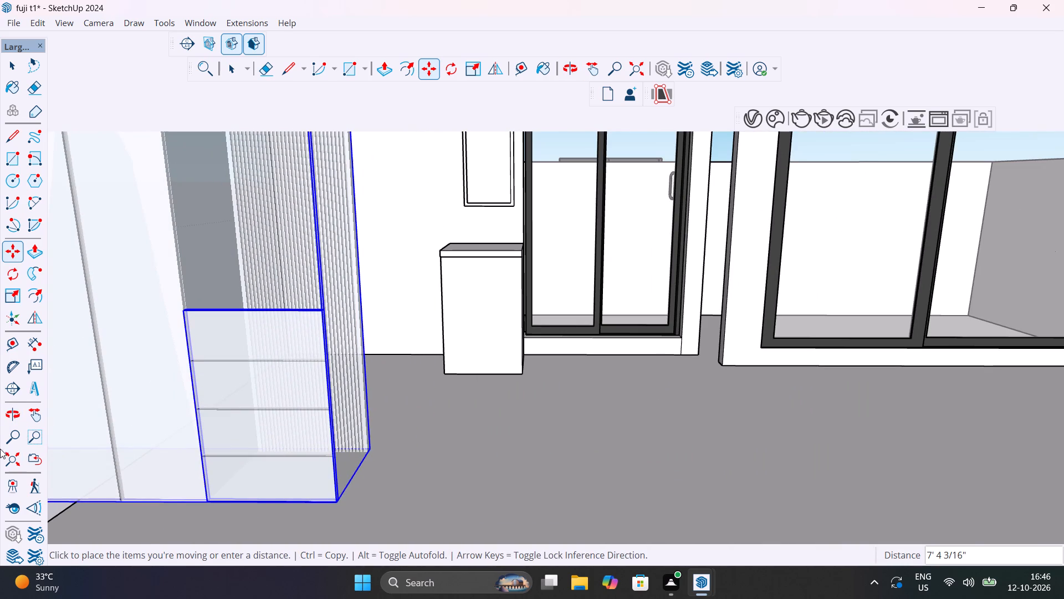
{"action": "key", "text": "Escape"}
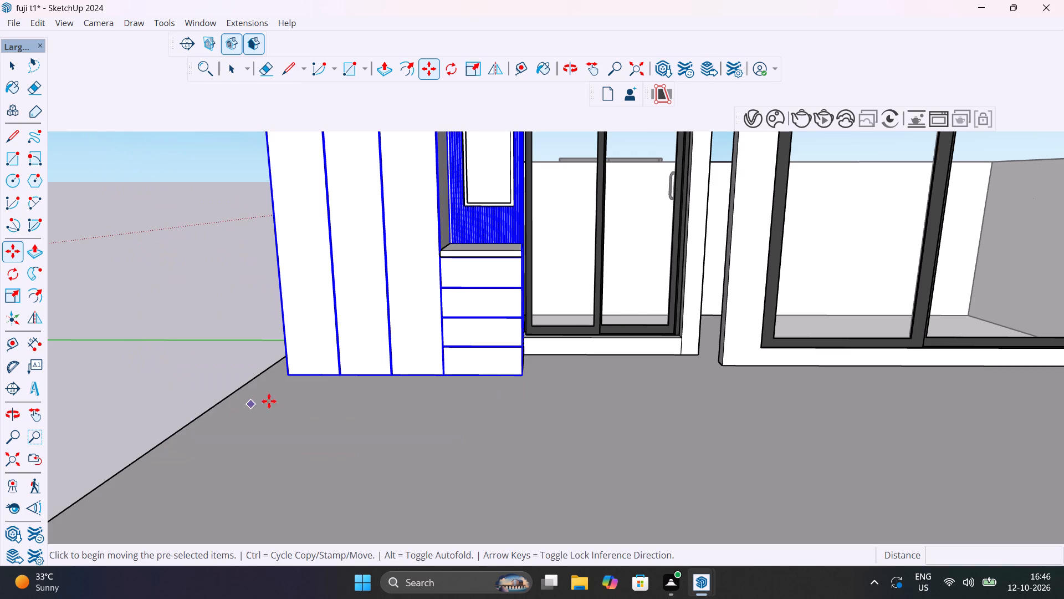
Select the whole cabinet, including tall fronts, drawer fronts, drawer block, grooved back and framed panel, and move it up 6" along the blue axis.
{"action": "middle_click_drag", "start_coordinate": [369, 440], "coordinate": [161, 464]}
{"action": "scroll", "coordinate": [494, 310], "scroll_direction": "up", "scroll_amount": 4}
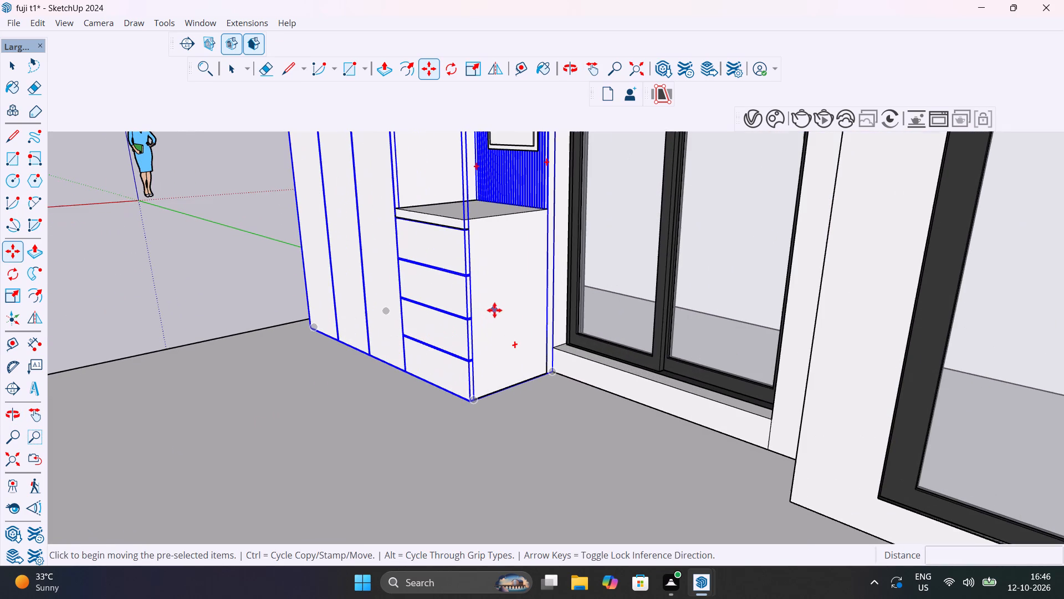
{"action": "key", "text": "space"}
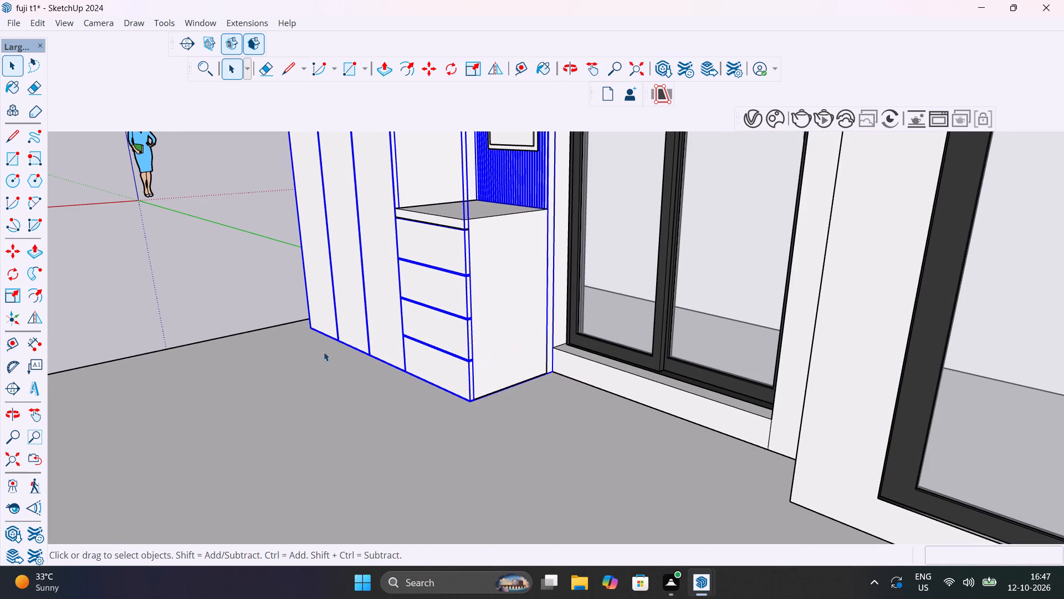
{"action": "left_click", "coordinate": [222, 247]}
{"action": "left_click", "coordinate": [363, 288]}
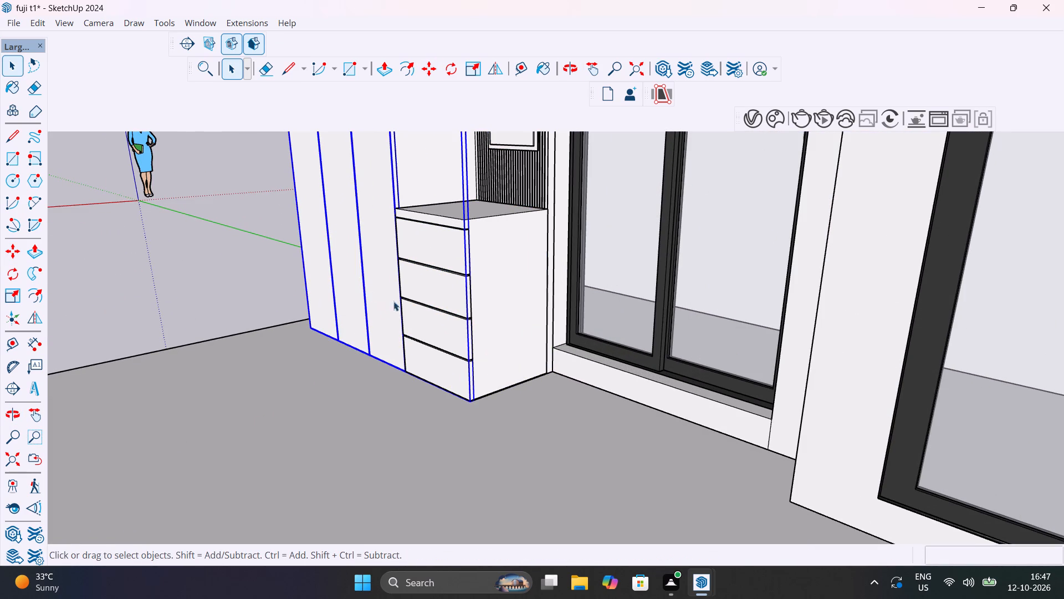
{"action": "left_click", "coordinate": [462, 333], "text": "shift"}
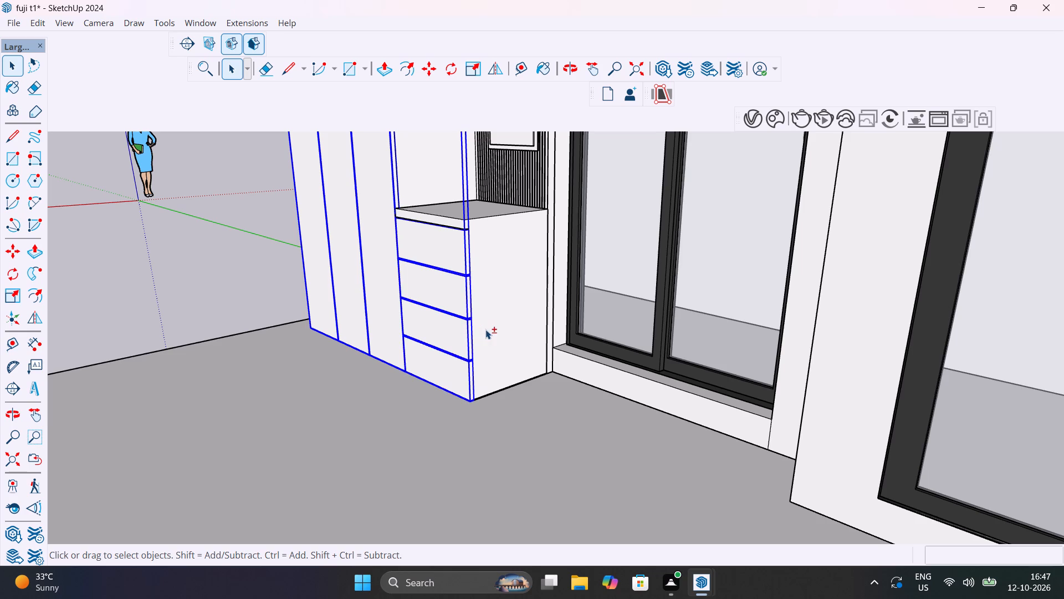
{"action": "left_click", "coordinate": [487, 329], "text": "shift"}
{"action": "middle_click_drag", "start_coordinate": [500, 327], "coordinate": [549, 531], "text": "shift"}
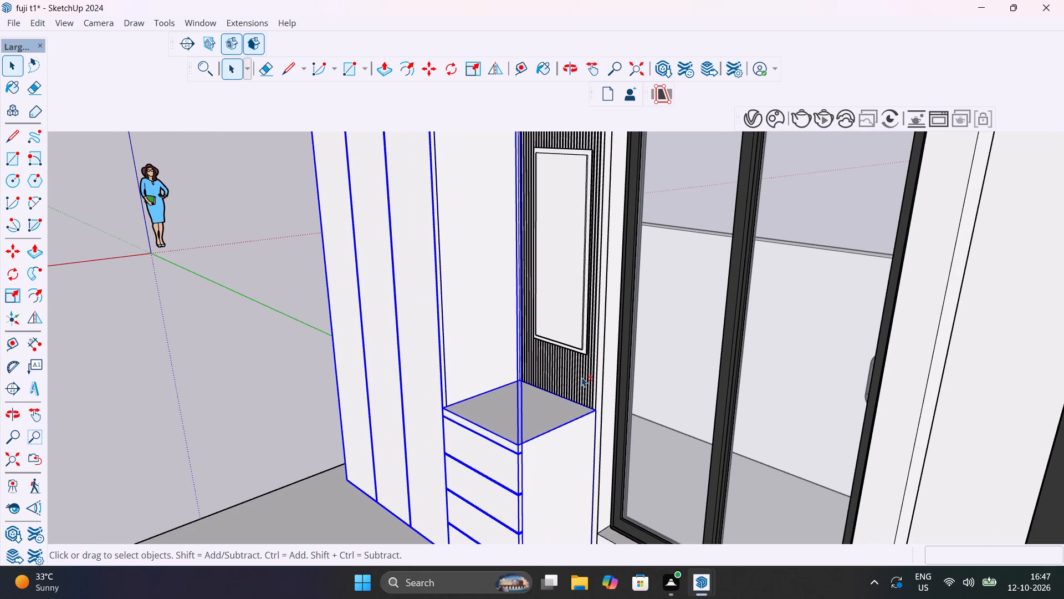
{"action": "left_click", "coordinate": [581, 377], "text": "shift"}
{"action": "left_click", "coordinate": [570, 314], "text": "shift"}
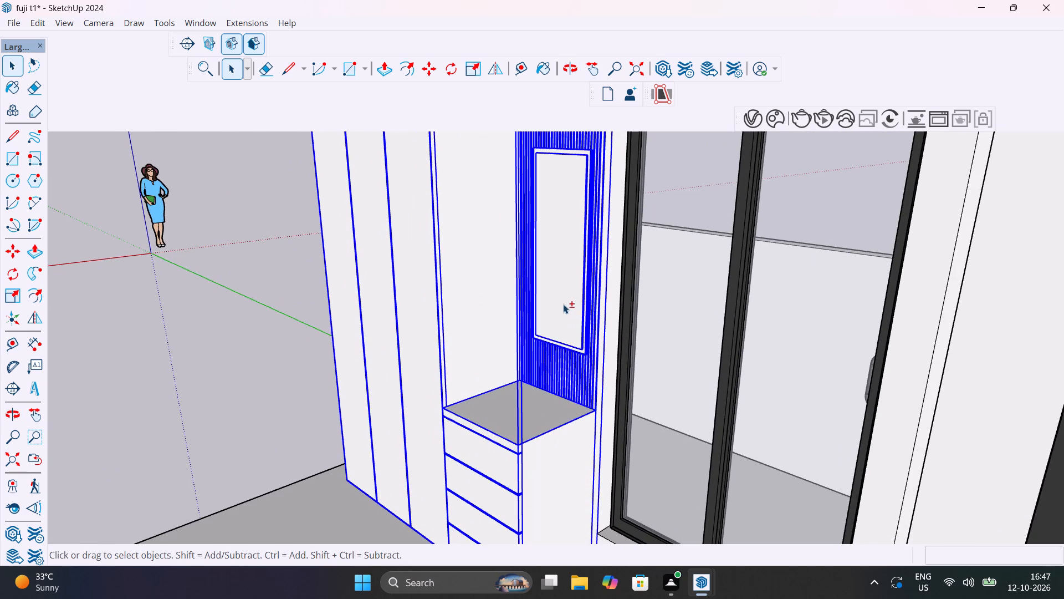
{"action": "left_click", "coordinate": [556, 296], "text": "shift"}
{"action": "left_click", "coordinate": [560, 303], "text": "shift"}
{"action": "scroll", "coordinate": [559, 310], "scroll_direction": "down", "scroll_amount": 7, "text": "shift"}
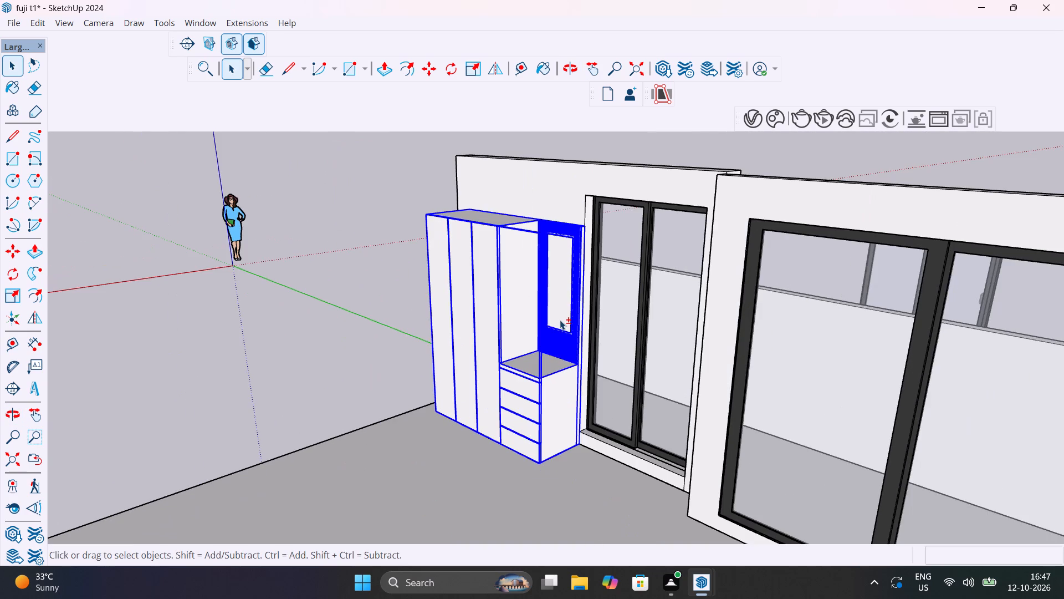
{"action": "middle_click_drag", "start_coordinate": [560, 328], "coordinate": [710, 468], "text": "shift"}
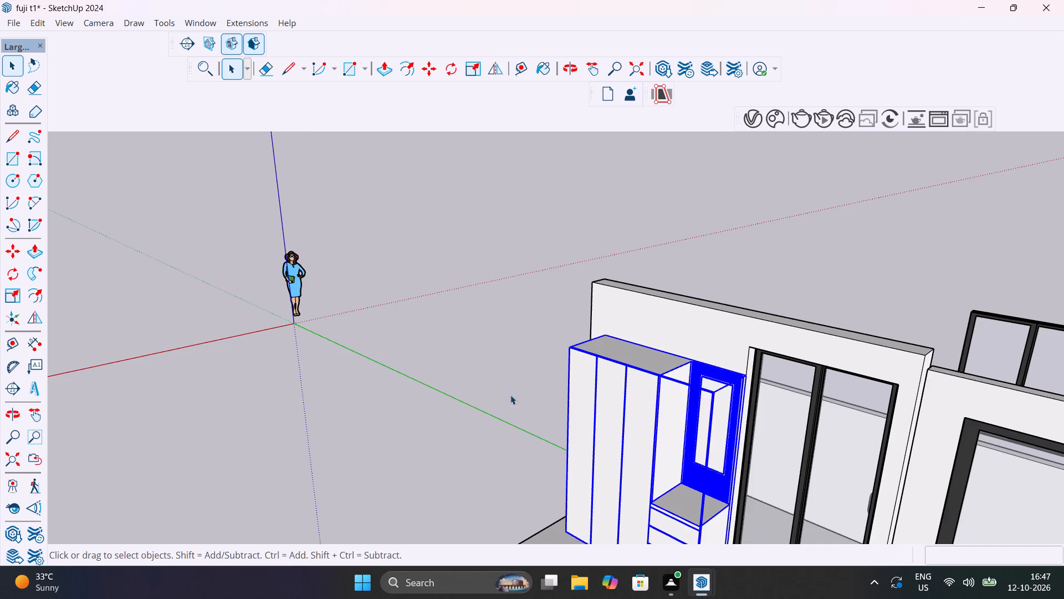
{"action": "middle_click_drag", "start_coordinate": [542, 406], "coordinate": [947, 422]}
{"action": "scroll", "coordinate": [597, 441], "scroll_direction": "up", "scroll_amount": 4}
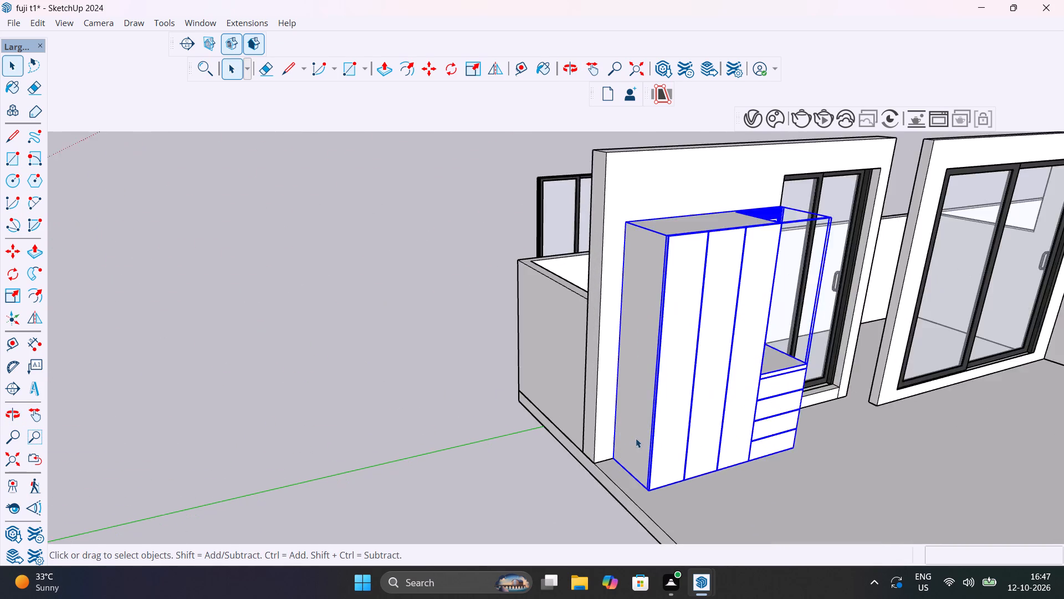
{"action": "scroll", "coordinate": [636, 438], "scroll_direction": "up", "scroll_amount": 3}
{"action": "key", "text": "m"}
{"action": "left_click", "coordinate": [603, 465]}
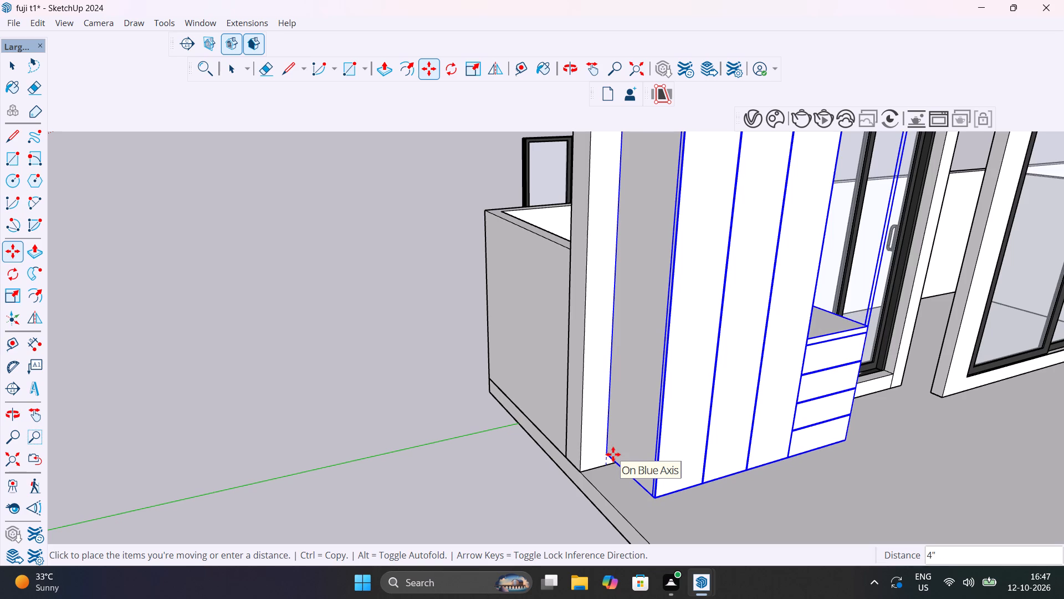
{"action": "type", "text": "6\""}
{"action": "key", "text": "Return"}
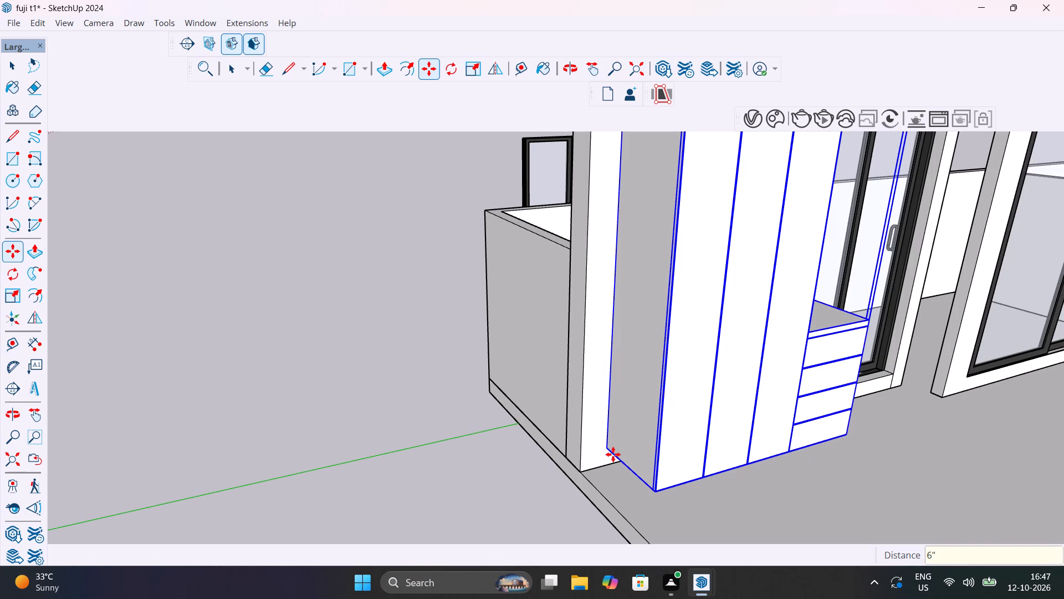
Change the distance of the cabinet's upward move to 2".
{"action": "type", "text": "2\""}
{"action": "key", "text": "Return"}
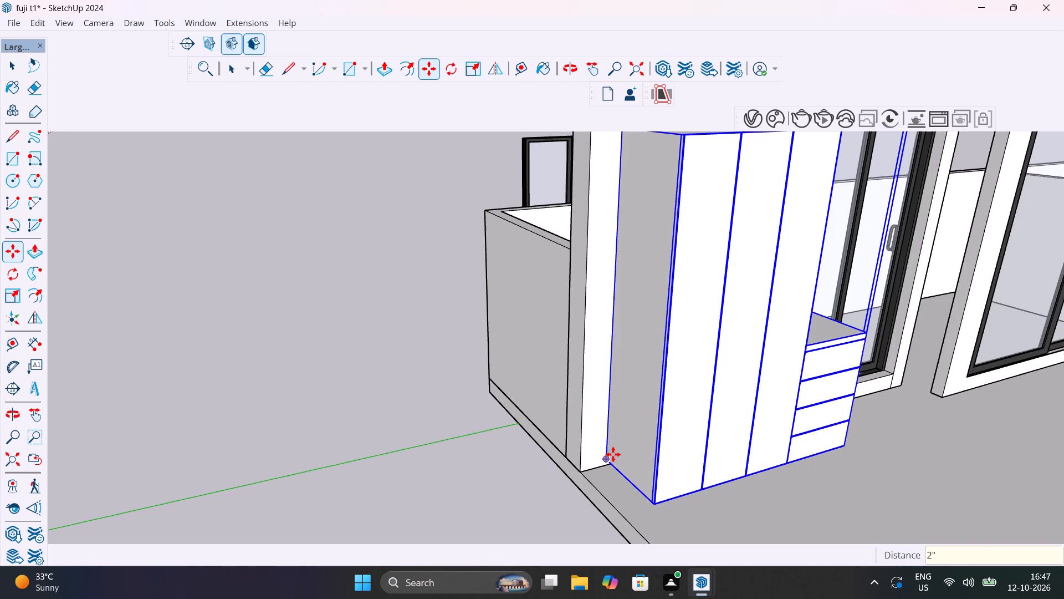
Inspect the gap beneath the raised cabinet from floor level and view the whole cabinet from the front.
{"action": "scroll", "coordinate": [622, 486], "scroll_direction": "up", "scroll_amount": 8}
{"action": "middle_click_drag", "start_coordinate": [702, 530], "coordinate": [735, 395]}
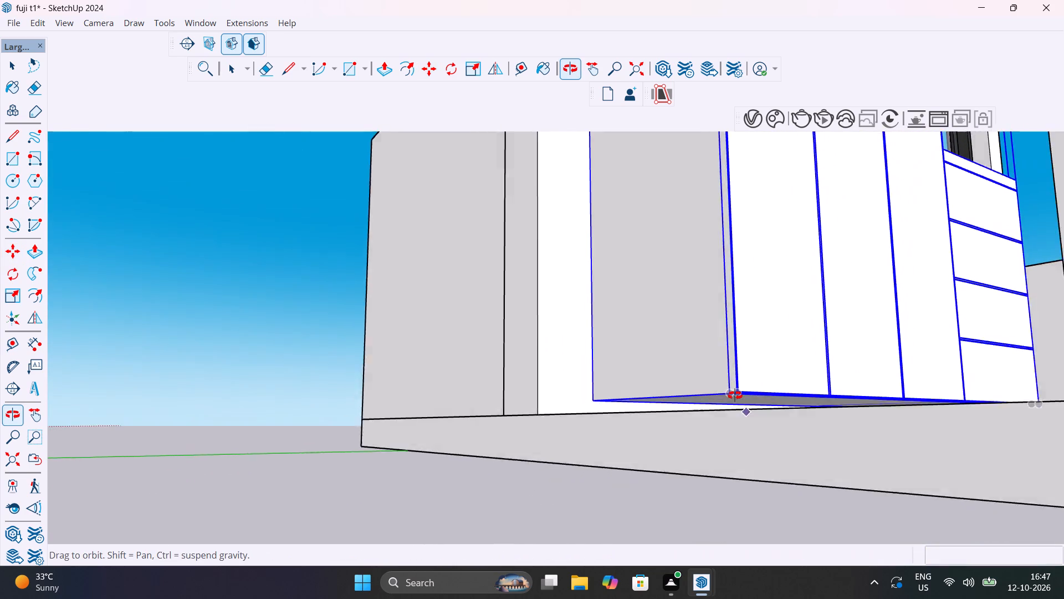
{"action": "middle_click_drag", "start_coordinate": [735, 395], "coordinate": [627, 403]}
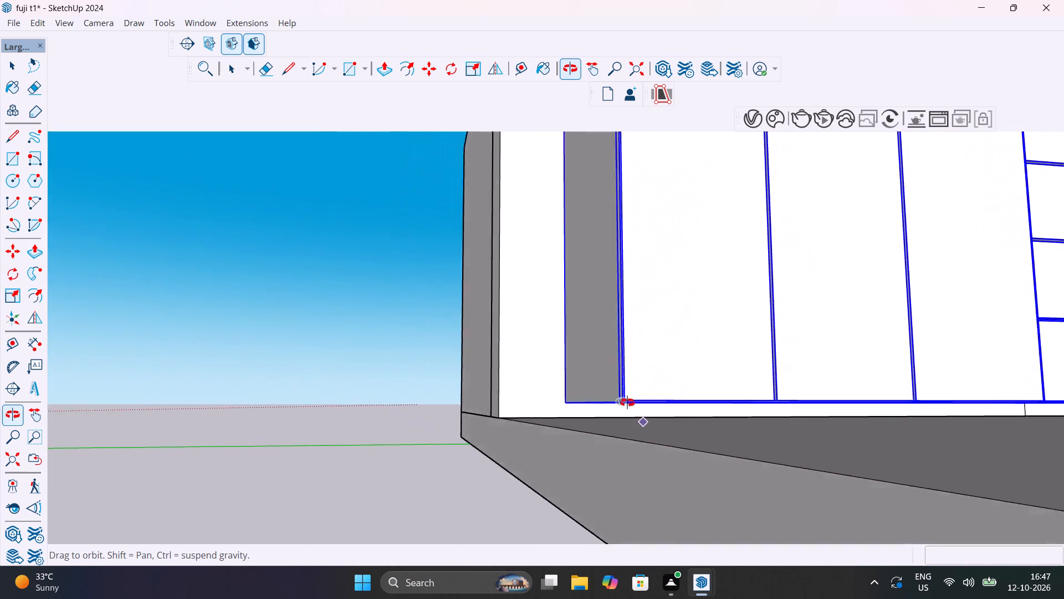
{"action": "middle_click_drag", "start_coordinate": [627, 403], "coordinate": [600, 415]}
{"action": "scroll", "coordinate": [606, 425], "scroll_direction": "down", "scroll_amount": 9}
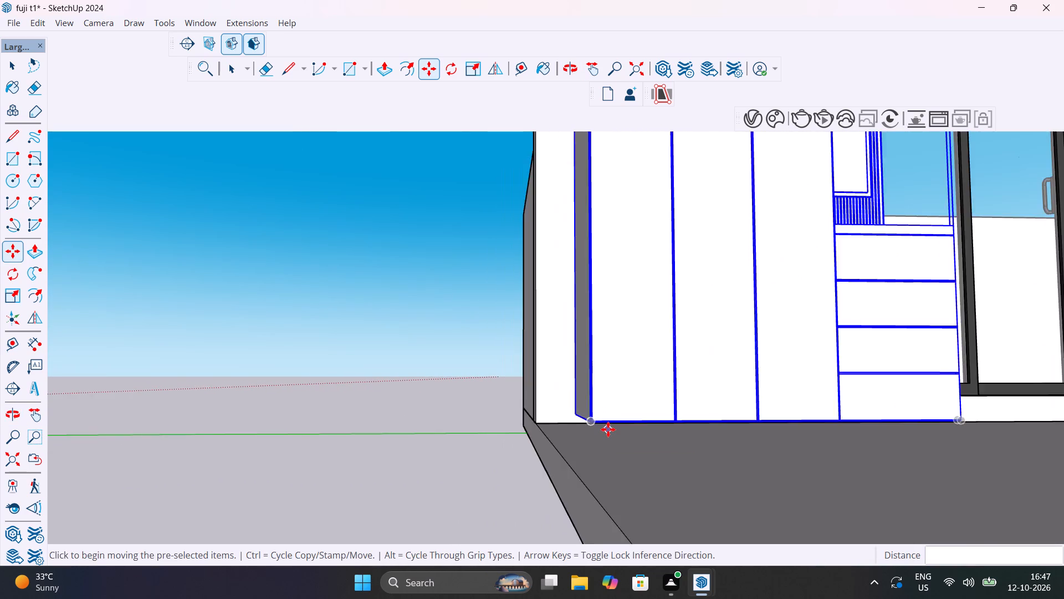
{"action": "scroll", "coordinate": [608, 429], "scroll_direction": "down", "scroll_amount": 4}
{"action": "middle_click_drag", "start_coordinate": [683, 430], "coordinate": [533, 512]}
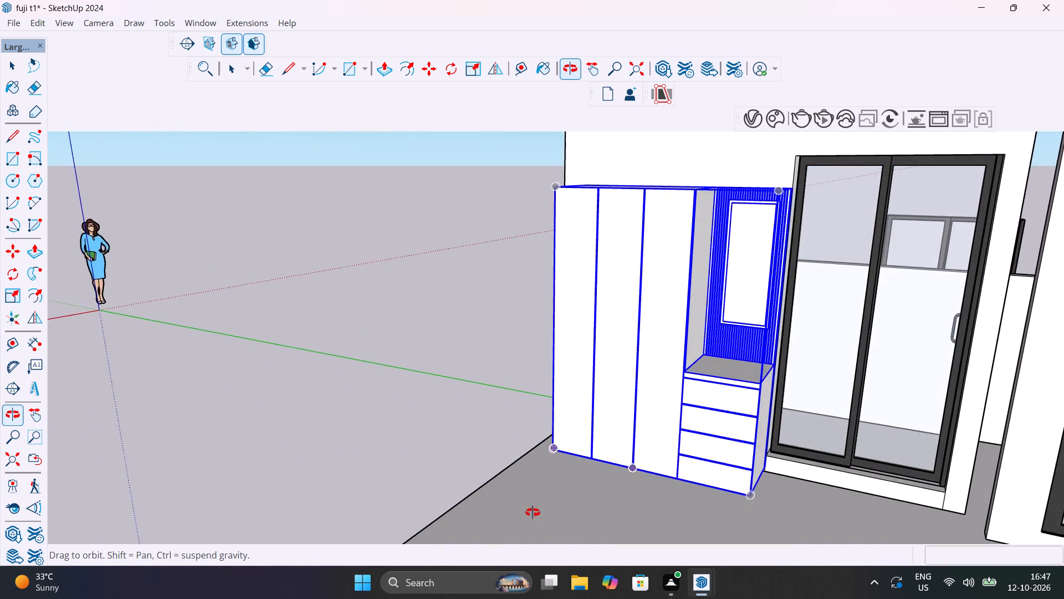
Take the floor slab under the cabinet out of view so the cabinet's underside is exposed.
{"action": "middle_click_drag", "start_coordinate": [533, 512], "coordinate": [713, 480]}
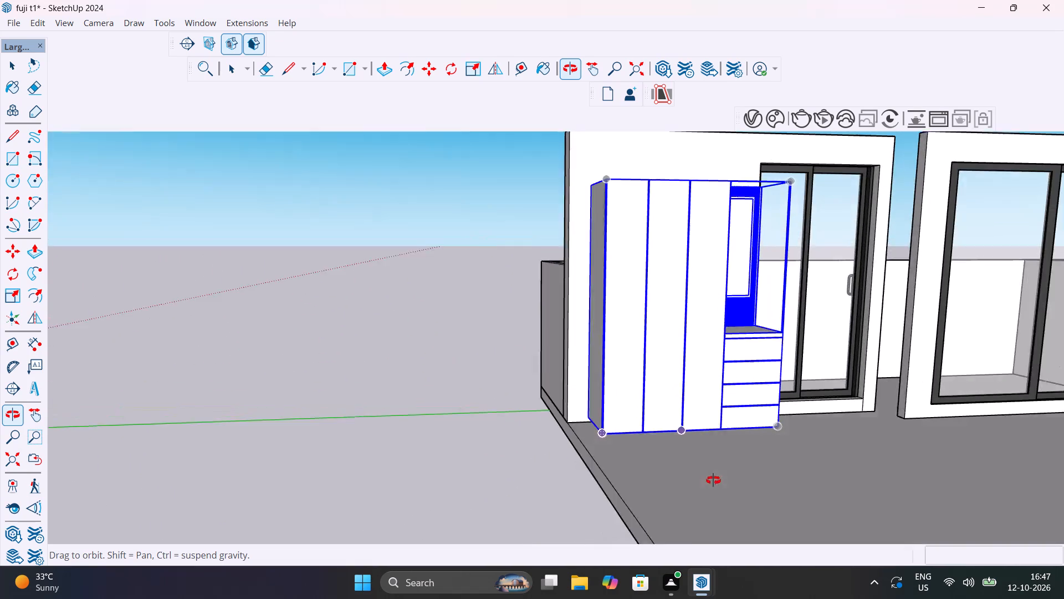
{"action": "middle_click_drag", "start_coordinate": [713, 480], "coordinate": [724, 479]}
{"action": "key", "text": "space"}
{"action": "left_click", "coordinate": [505, 506]}
{"action": "left_click", "coordinate": [625, 485]}
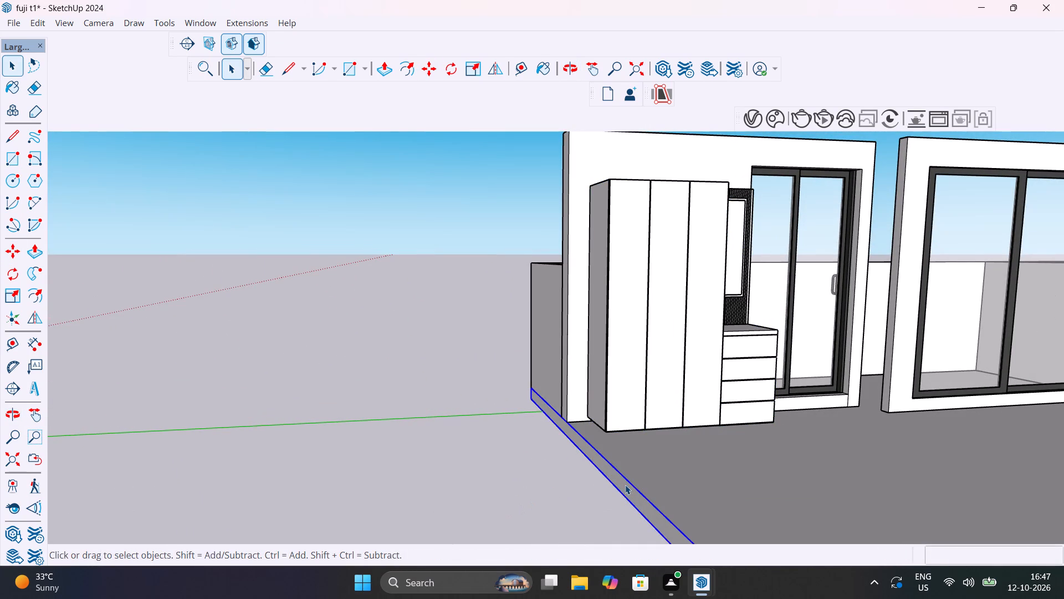
{"action": "right_click", "coordinate": [625, 485]}
{"action": "left_click", "coordinate": [651, 163]}
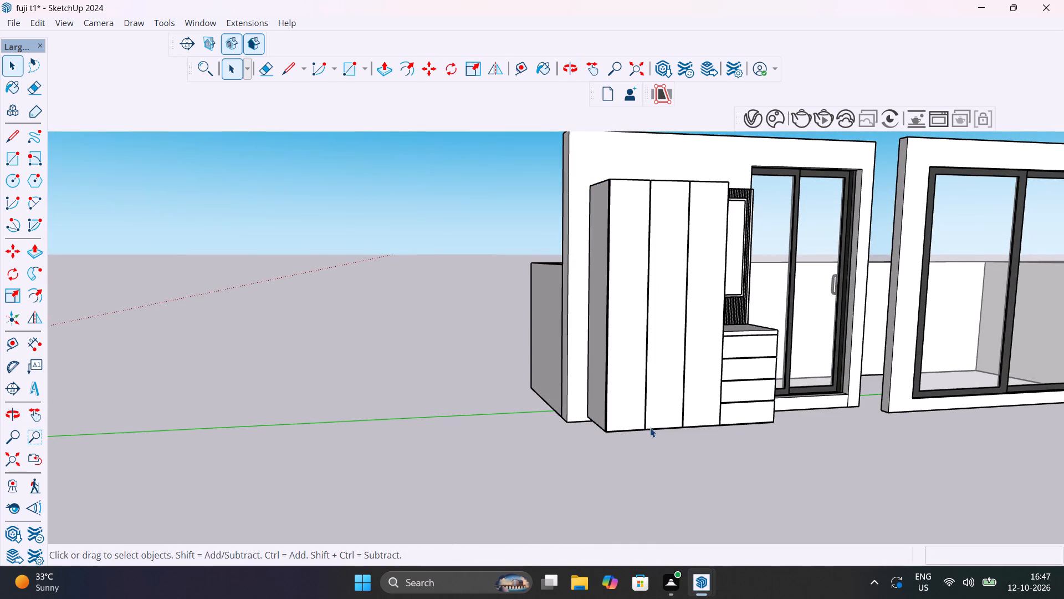
Examine the cabinet's underside and the bottom edge of its fronts from below and from the sliding-door side.
{"action": "scroll", "coordinate": [650, 428], "scroll_direction": "up", "scroll_amount": 10}
{"action": "middle_click_drag", "start_coordinate": [614, 500], "coordinate": [569, 346]}
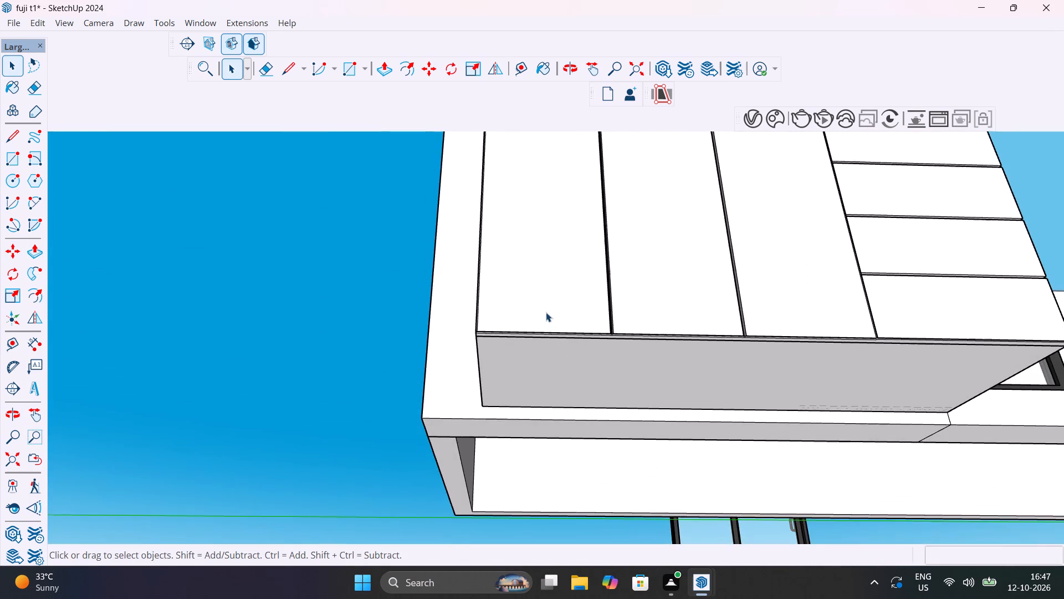
{"action": "scroll", "coordinate": [546, 312], "scroll_direction": "up", "scroll_amount": 10}
{"action": "middle_click_drag", "start_coordinate": [442, 390], "coordinate": [528, 412]}
{"action": "scroll", "coordinate": [512, 363], "scroll_direction": "up", "scroll_amount": 16}
{"action": "middle_click_drag", "start_coordinate": [469, 390], "coordinate": [608, 436]}
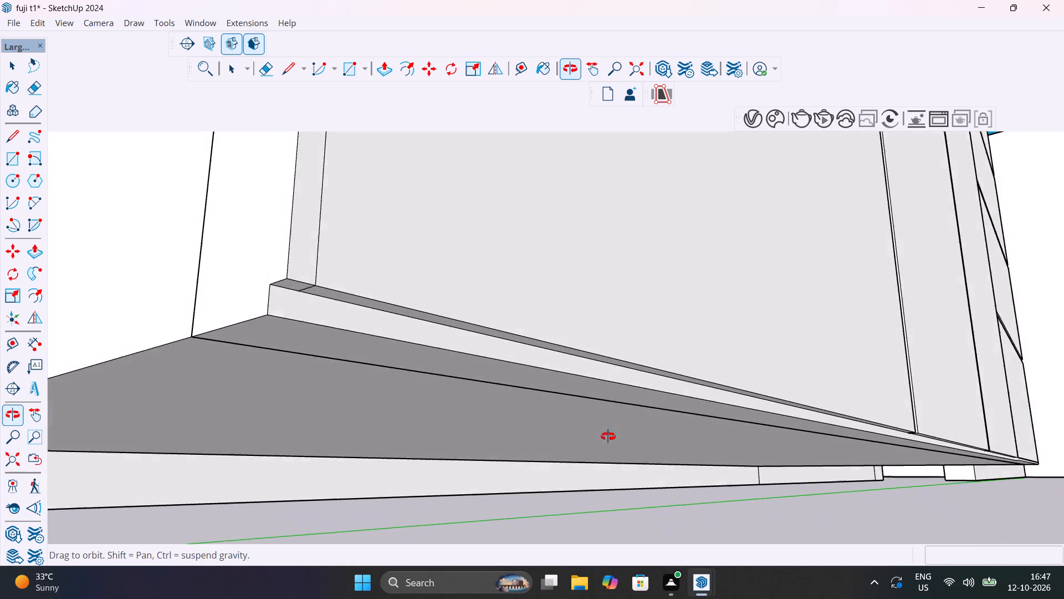
{"action": "middle_click_drag", "start_coordinate": [608, 436], "coordinate": [642, 425]}
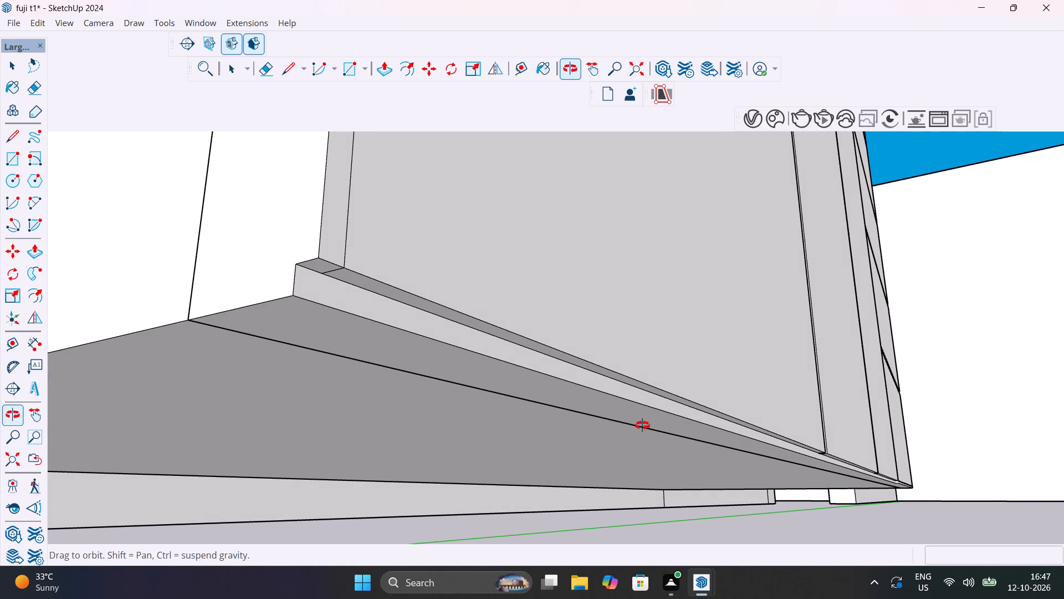
{"action": "middle_click_drag", "start_coordinate": [642, 425], "coordinate": [149, 418]}
{"action": "scroll", "coordinate": [859, 479], "scroll_direction": "up", "scroll_amount": 3}
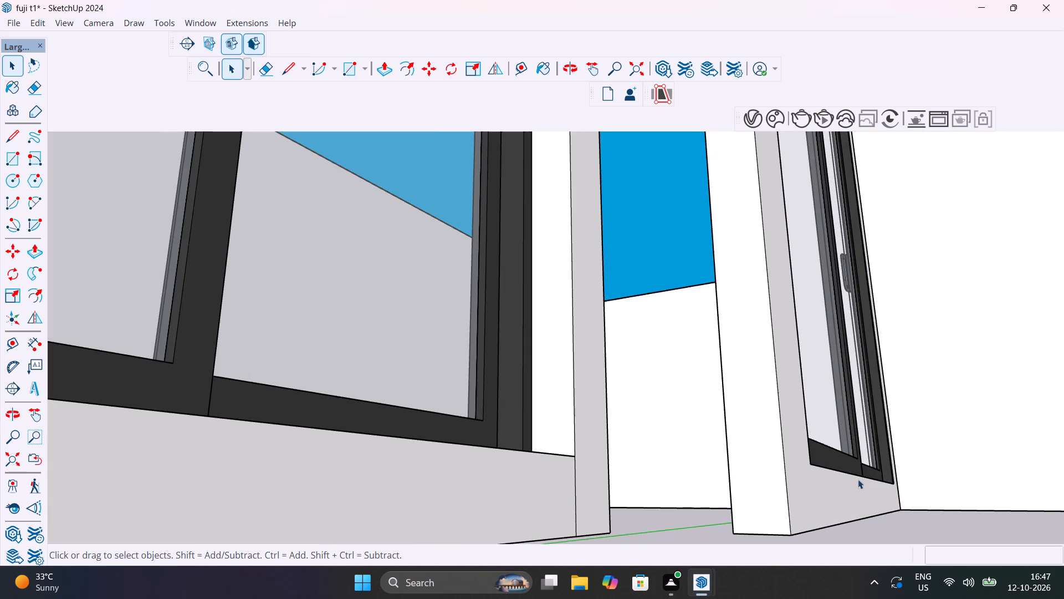
{"action": "scroll", "coordinate": [858, 479], "scroll_direction": "up", "scroll_amount": 4}
{"action": "scroll", "coordinate": [554, 531], "scroll_direction": "down", "scroll_amount": 5}
{"action": "middle_click_drag", "start_coordinate": [556, 526], "coordinate": [561, 436], "text": "shift"}
{"action": "scroll", "coordinate": [561, 434], "scroll_direction": "down", "scroll_amount": 6}
{"action": "scroll", "coordinate": [354, 368], "scroll_direction": "down", "scroll_amount": 1}
{"action": "middle_click_drag", "start_coordinate": [391, 379], "coordinate": [526, 417], "text": "shift"}
{"action": "scroll", "coordinate": [594, 379], "scroll_direction": "down", "scroll_amount": 1}
Push/pull the bottom strip beneath the drawers and its short end section about 3/16" flush with the strip under the tall fronts.
{"action": "scroll", "coordinate": [594, 379], "scroll_direction": "up", "scroll_amount": 15}
{"action": "scroll", "coordinate": [450, 471], "scroll_direction": "up", "scroll_amount": 5}
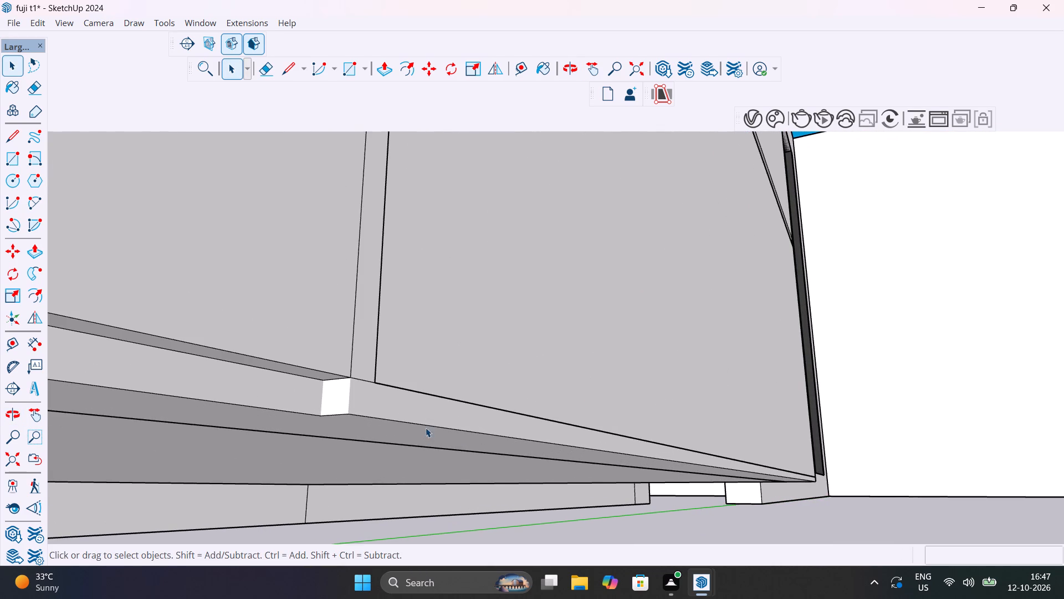
{"action": "left_click", "coordinate": [428, 422]}
{"action": "double_click", "coordinate": [428, 422]}
{"action": "left_click", "coordinate": [427, 415]}
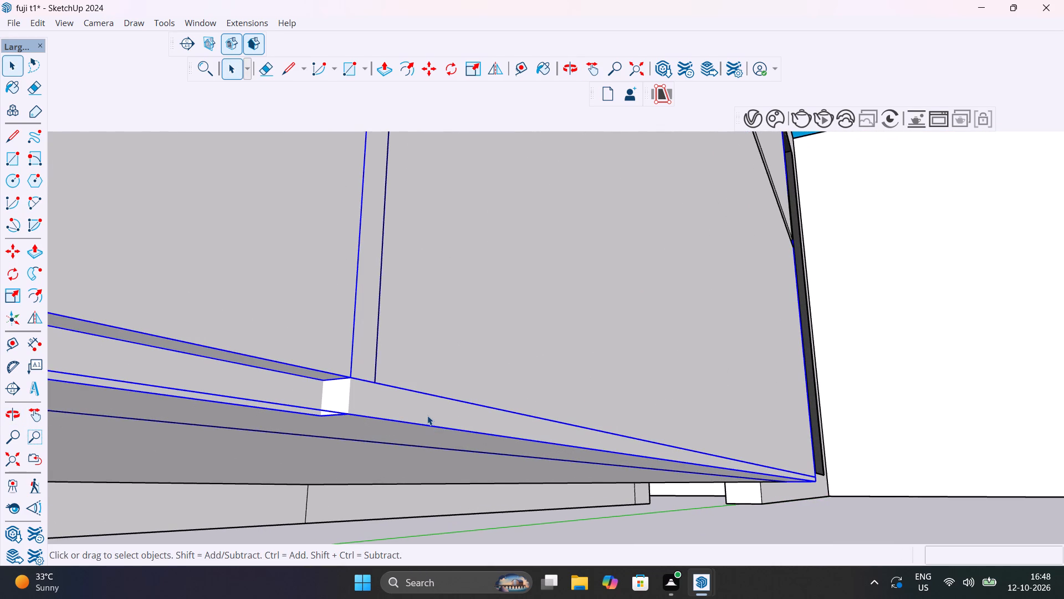
{"action": "left_click", "coordinate": [427, 415]}
{"action": "double_click", "coordinate": [422, 415]}
{"action": "left_click", "coordinate": [422, 415]}
{"action": "left_click", "coordinate": [422, 415]}
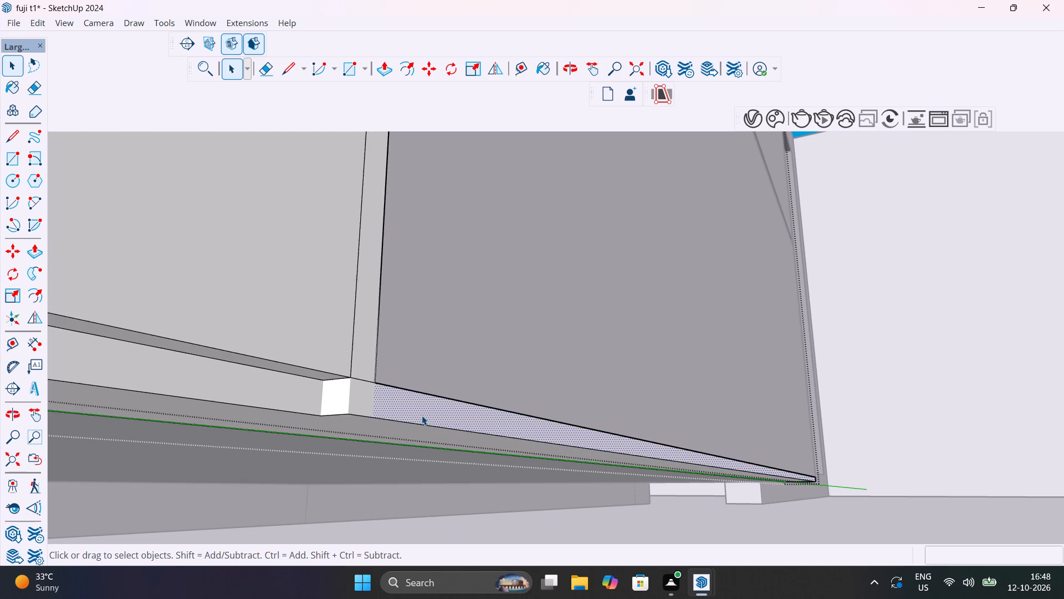
{"action": "left_click", "coordinate": [360, 404], "text": "shift"}
{"action": "key", "text": "p"}
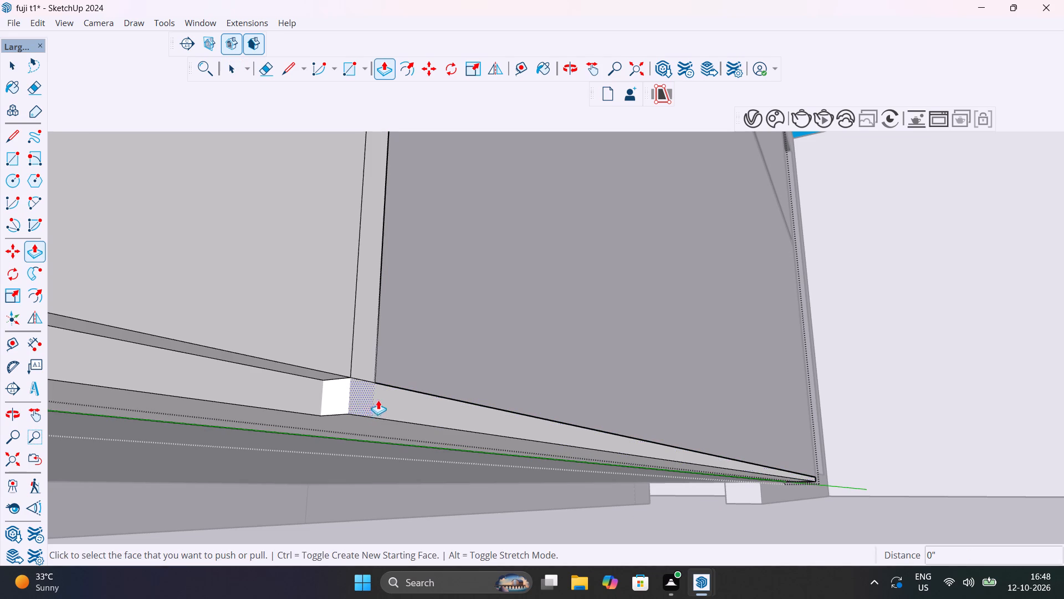
{"action": "left_click", "coordinate": [392, 404]}
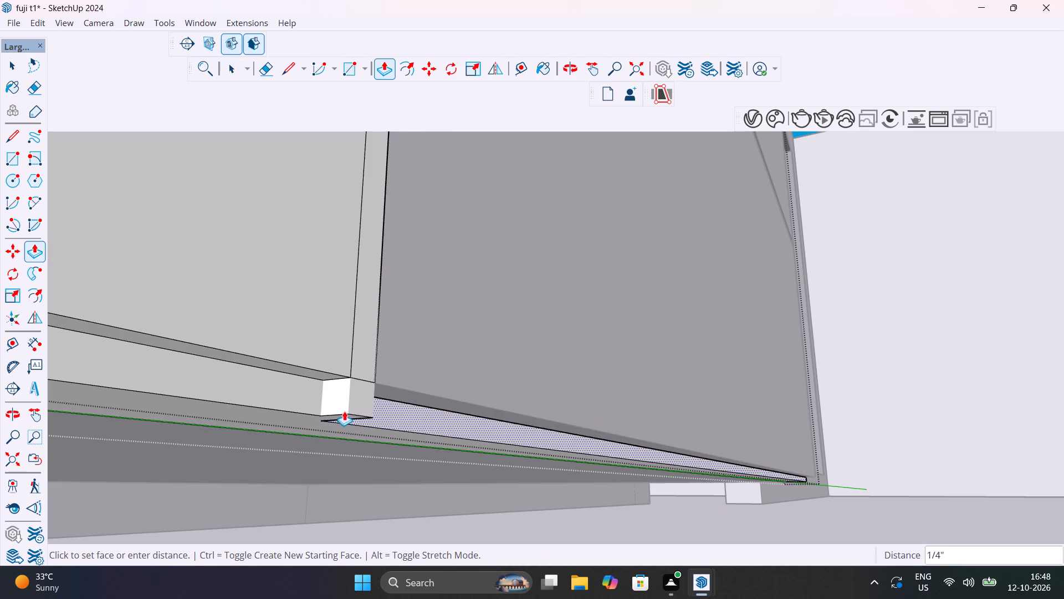
{"action": "left_click", "coordinate": [309, 399]}
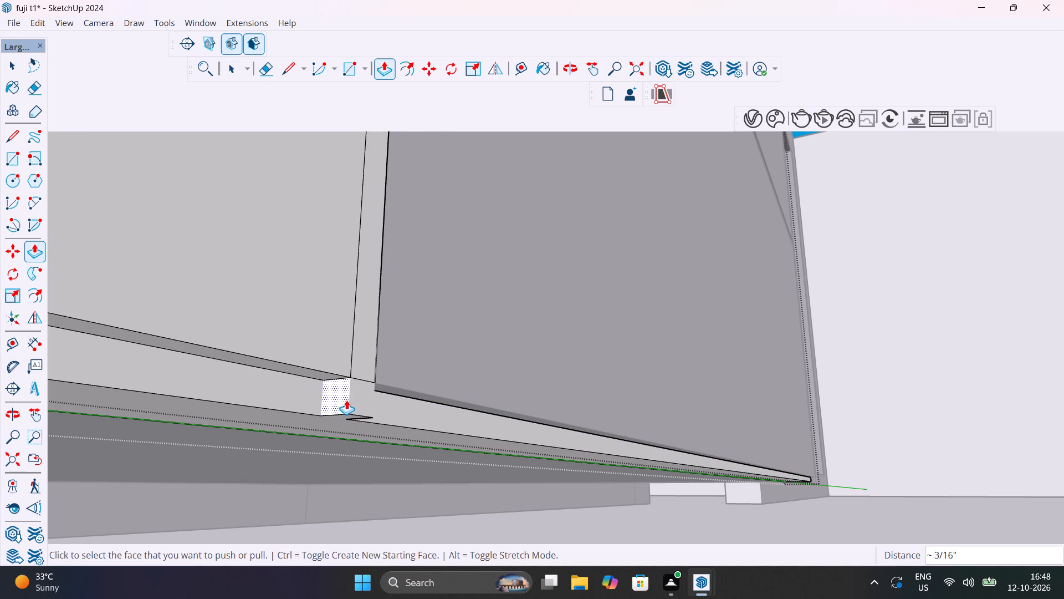
{"action": "left_click", "coordinate": [356, 397]}
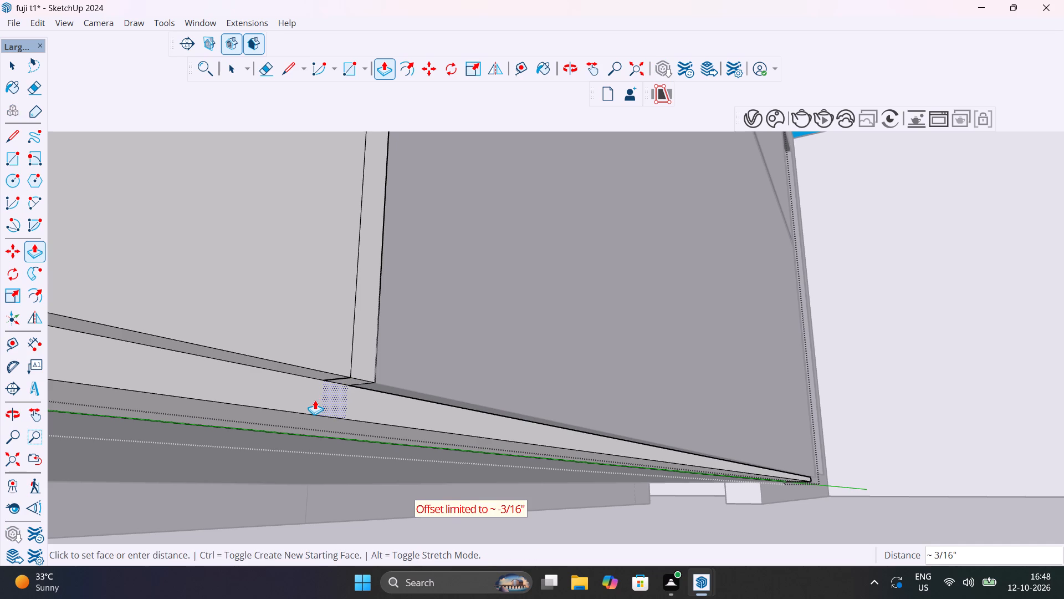
{"action": "left_click", "coordinate": [315, 400]}
{"action": "key", "text": "space"}
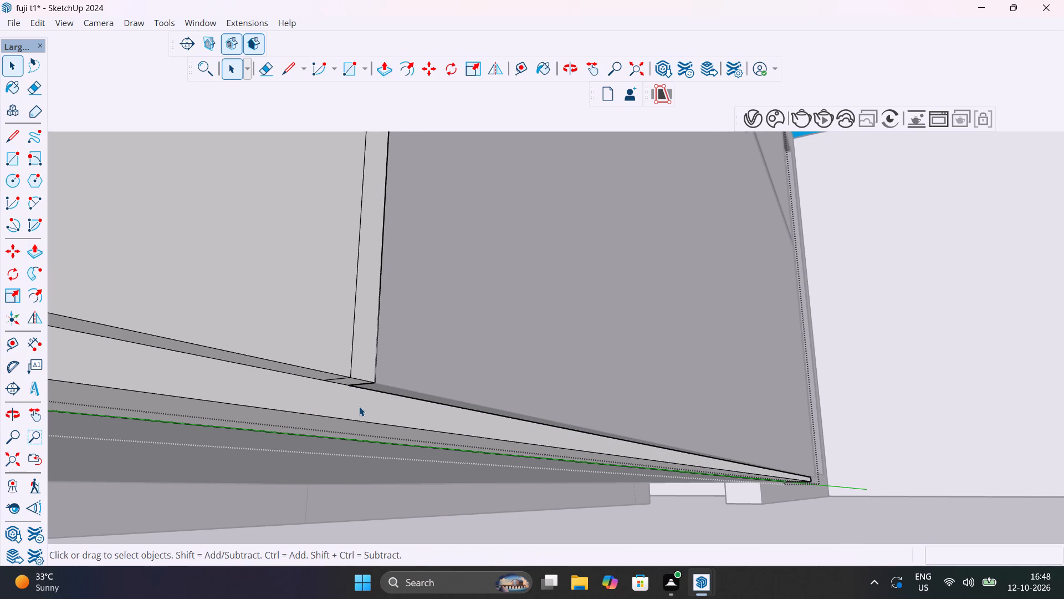
Leave the fronts group and examine the cabinet's bottom edge, drawer fronts and tall fronts from several sides.
{"action": "scroll", "coordinate": [359, 407], "scroll_direction": "down", "scroll_amount": 5}
{"action": "middle_click_drag", "start_coordinate": [459, 405], "coordinate": [304, 406]}
{"action": "scroll", "coordinate": [362, 416], "scroll_direction": "down", "scroll_amount": 9}
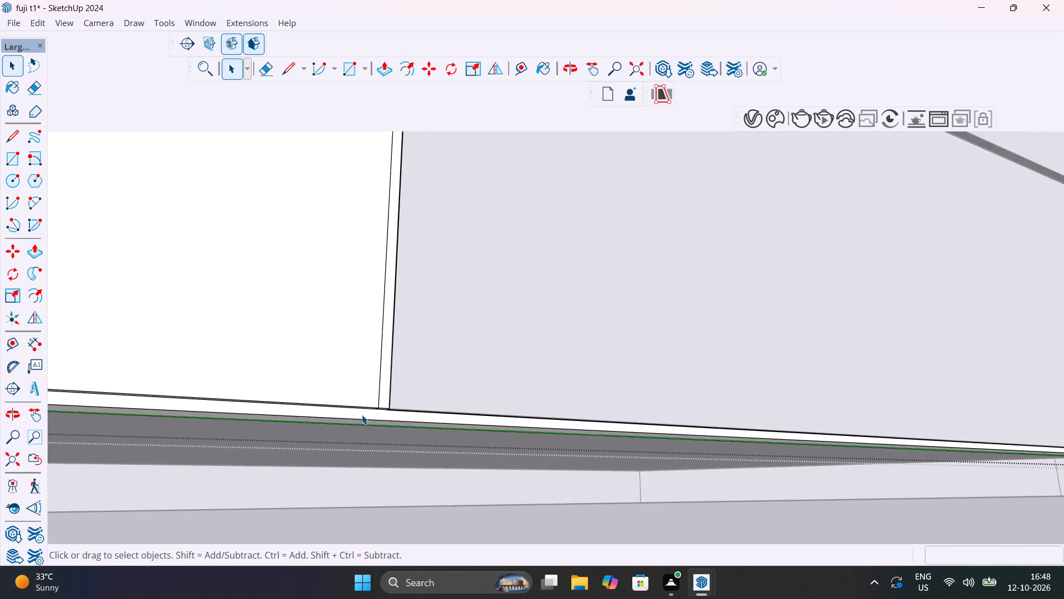
{"action": "scroll", "coordinate": [362, 415], "scroll_direction": "down", "scroll_amount": 13}
{"action": "scroll", "coordinate": [391, 385], "scroll_direction": "up", "scroll_amount": 1}
{"action": "middle_click_drag", "start_coordinate": [390, 384], "coordinate": [345, 537]}
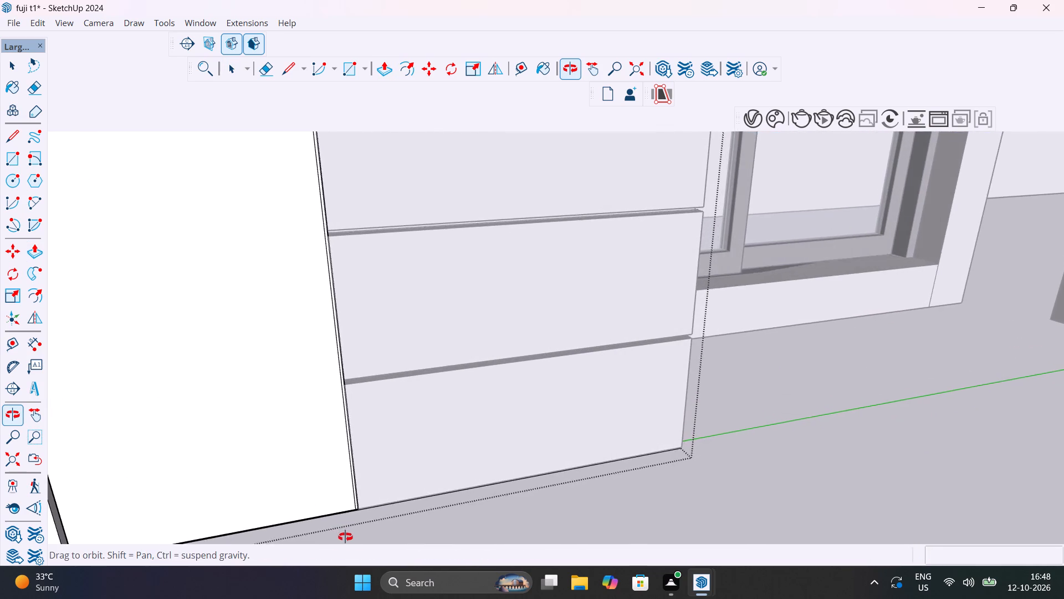
{"action": "middle_click_drag", "start_coordinate": [345, 537], "coordinate": [90, 509]}
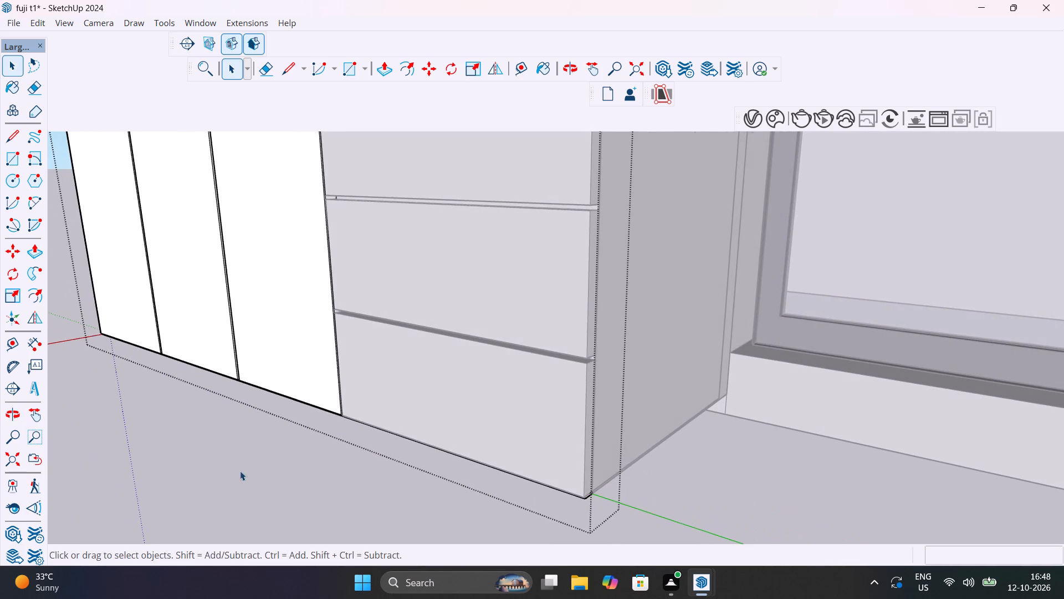
{"action": "scroll", "coordinate": [241, 471], "scroll_direction": "down", "scroll_amount": 12}
{"action": "left_click", "coordinate": [103, 352]}
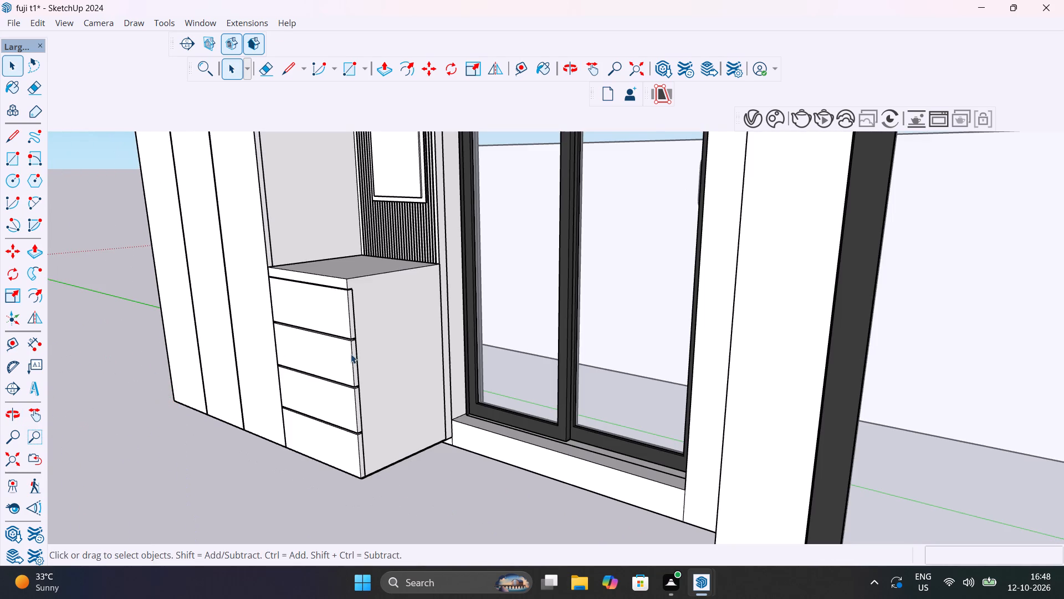
{"action": "scroll", "coordinate": [354, 371], "scroll_direction": "up", "scroll_amount": 10}
{"action": "middle_click_drag", "start_coordinate": [382, 410], "coordinate": [303, 363]}
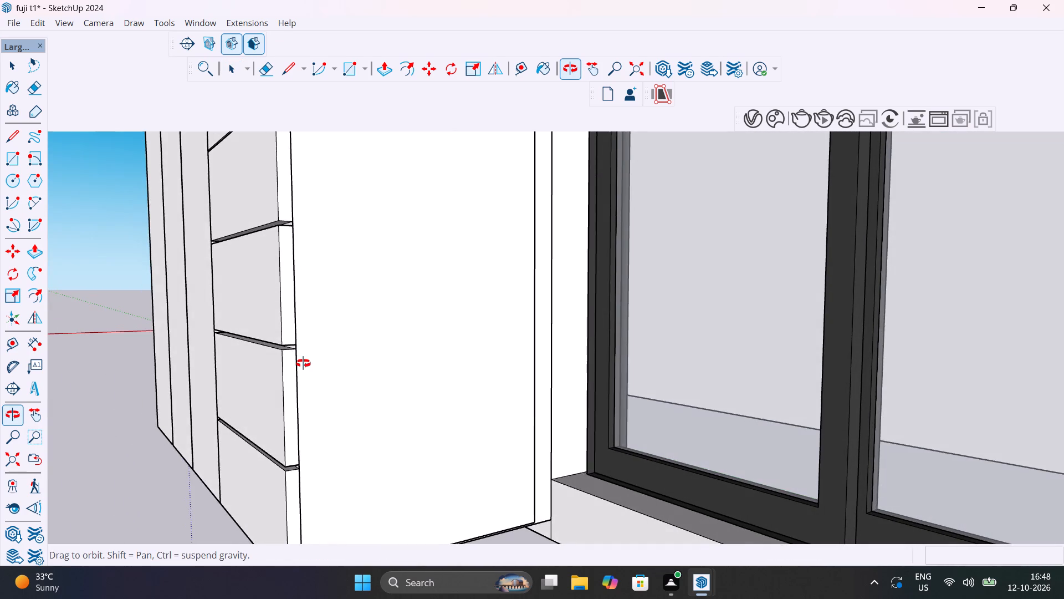
{"action": "middle_click_drag", "start_coordinate": [303, 363], "coordinate": [554, 377]}
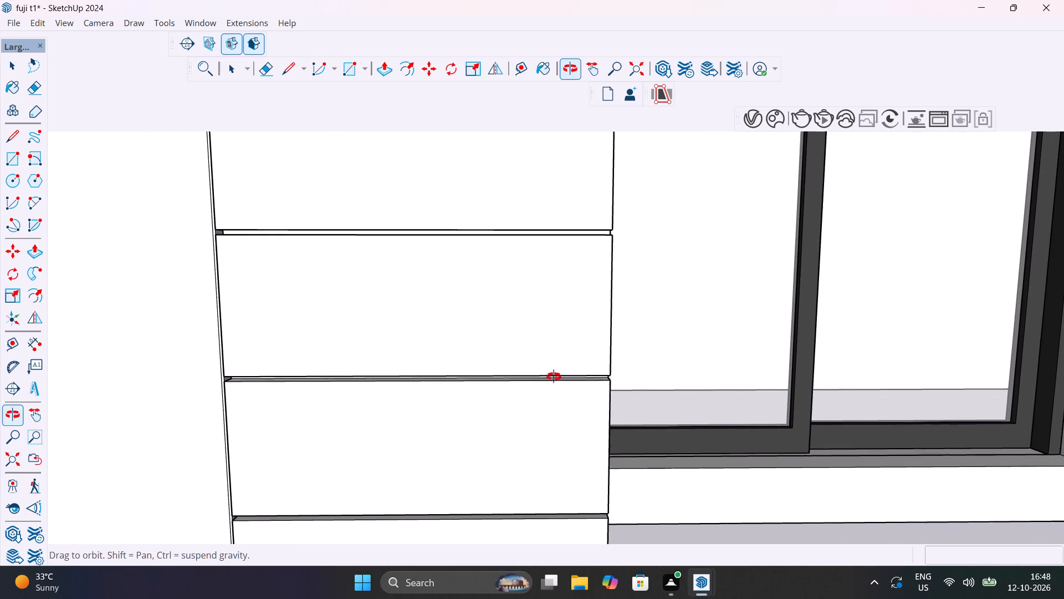
{"action": "middle_click_drag", "start_coordinate": [554, 377], "coordinate": [461, 410]}
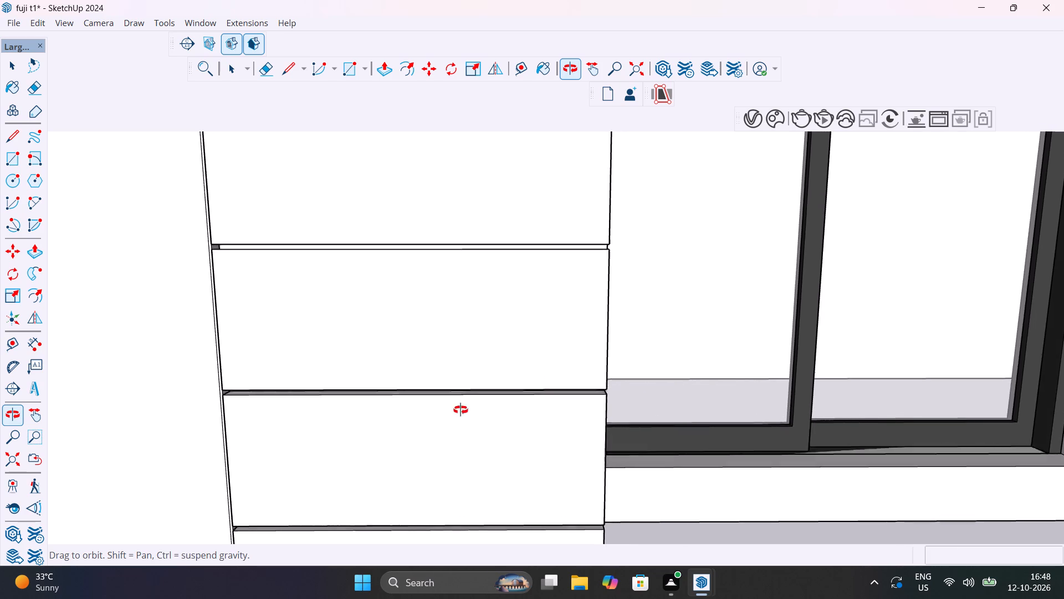
{"action": "middle_click_drag", "start_coordinate": [461, 410], "coordinate": [419, 423]}
{"action": "scroll", "coordinate": [421, 422], "scroll_direction": "down", "scroll_amount": 13}
{"action": "middle_click_drag", "start_coordinate": [451, 427], "coordinate": [614, 369]}
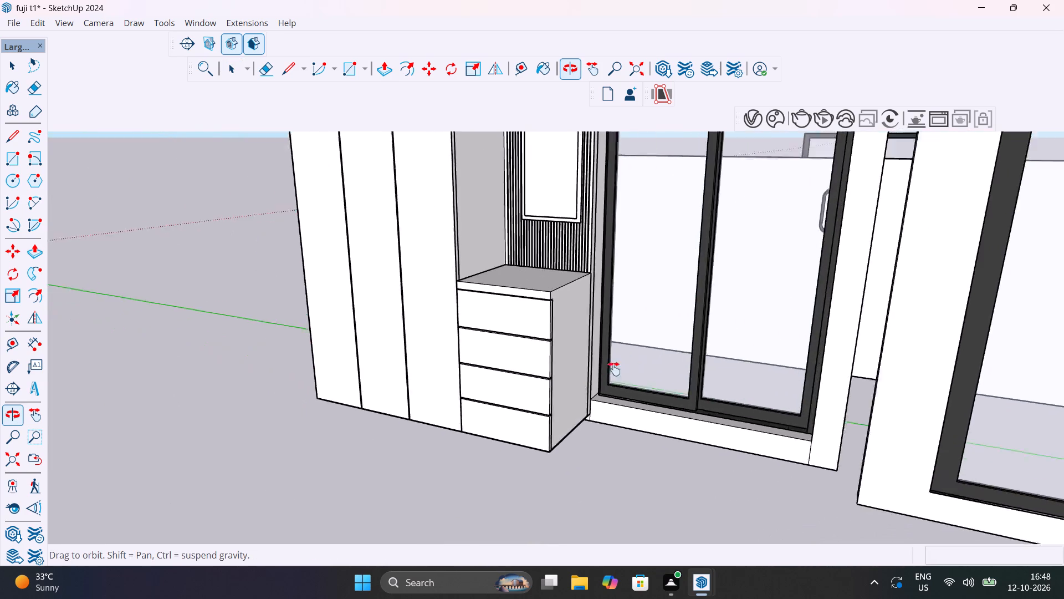
{"action": "middle_click_drag", "start_coordinate": [614, 369], "coordinate": [800, 348]}
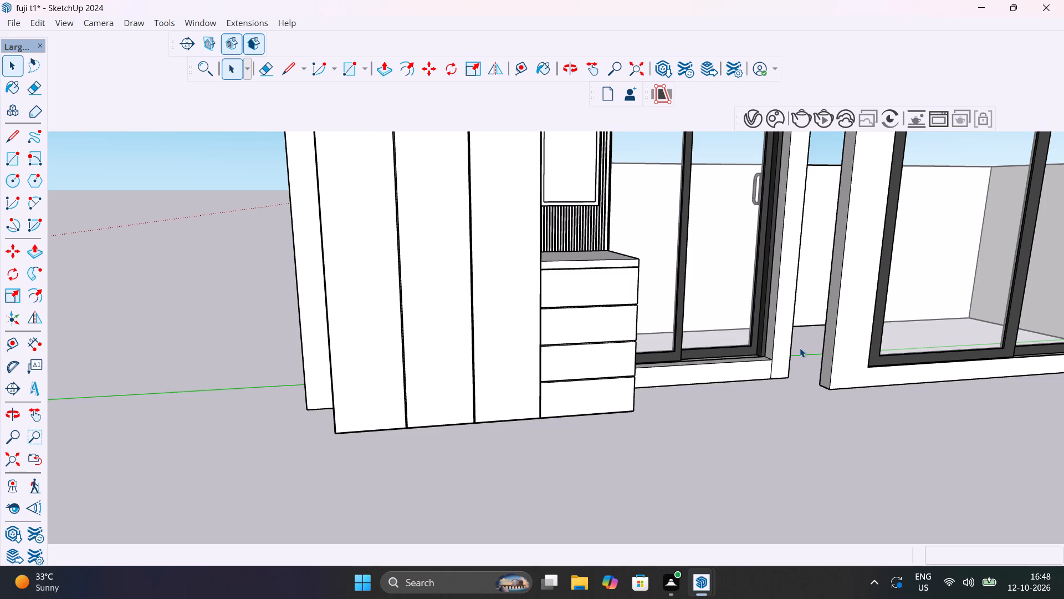
{"action": "scroll", "coordinate": [383, 445], "scroll_direction": "up", "scroll_amount": 6}
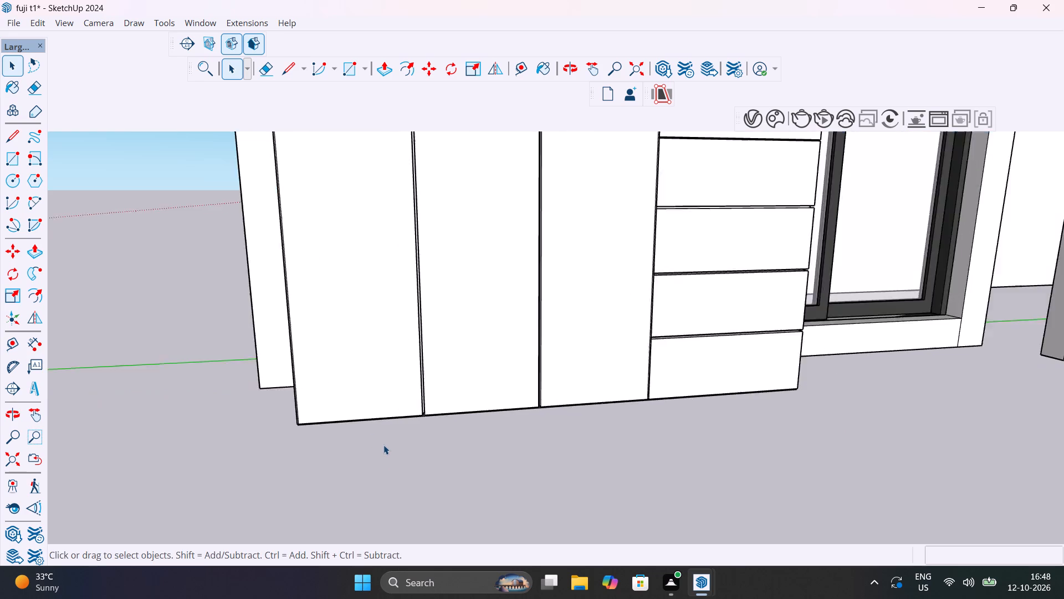
{"action": "scroll", "coordinate": [383, 445], "scroll_direction": "up", "scroll_amount": 4}
Open the cabinet carcass group and place a guide 1" in from the underside's outer end edge, away from the sliding doors.
{"action": "middle_click_drag", "start_coordinate": [397, 440], "coordinate": [433, 358]}
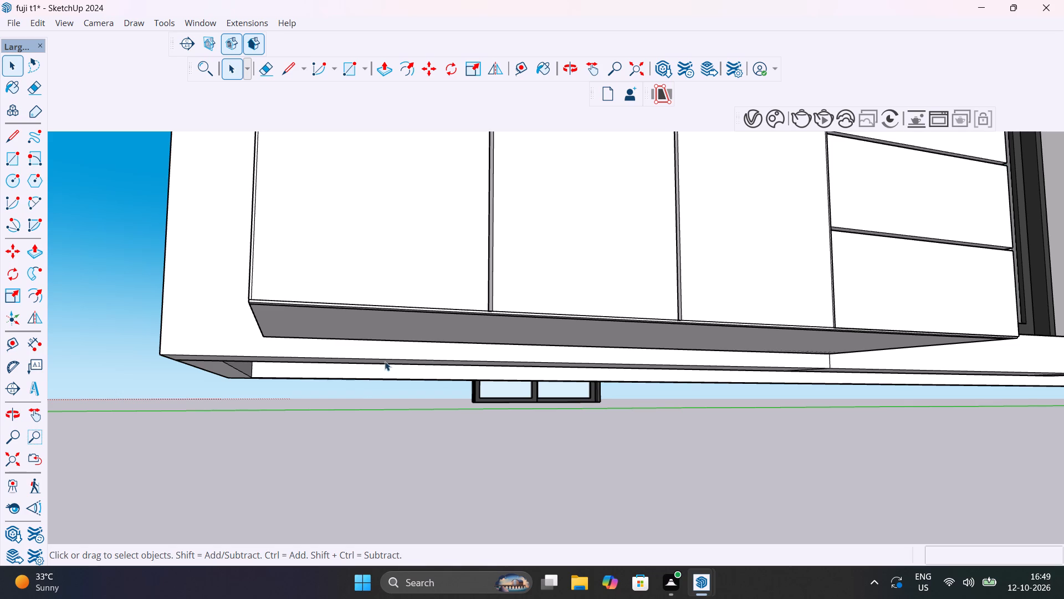
{"action": "scroll", "coordinate": [375, 359], "scroll_direction": "down", "scroll_amount": 5}
{"action": "middle_click_drag", "start_coordinate": [394, 383], "coordinate": [460, 393]}
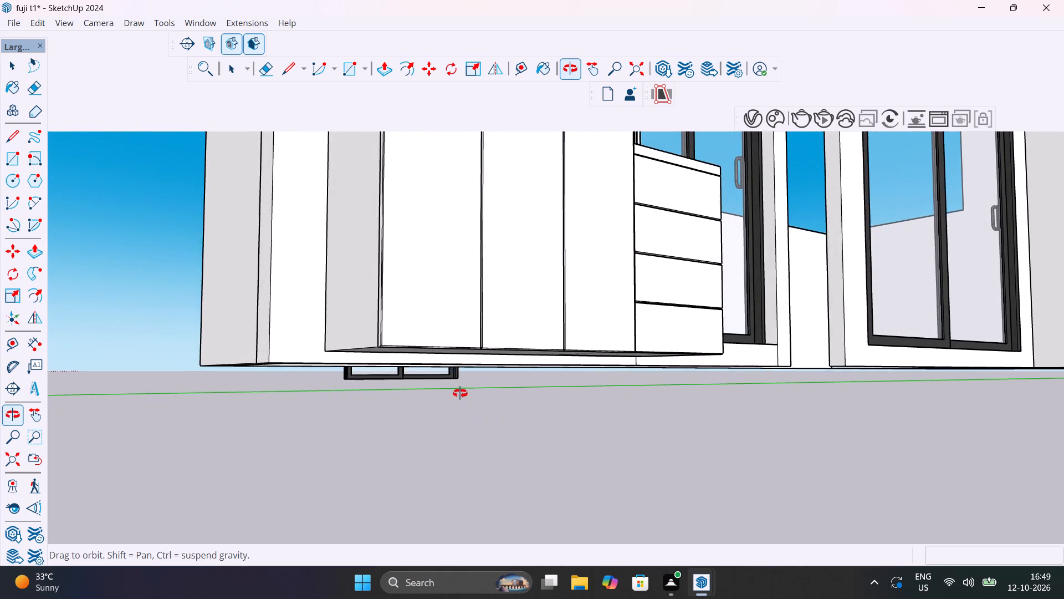
{"action": "middle_click_drag", "start_coordinate": [460, 393], "coordinate": [459, 393]}
{"action": "scroll", "coordinate": [458, 393], "scroll_direction": "down", "scroll_amount": 1}
{"action": "scroll", "coordinate": [410, 368], "scroll_direction": "up", "scroll_amount": 10}
{"action": "scroll", "coordinate": [304, 282], "scroll_direction": "up", "scroll_amount": 7}
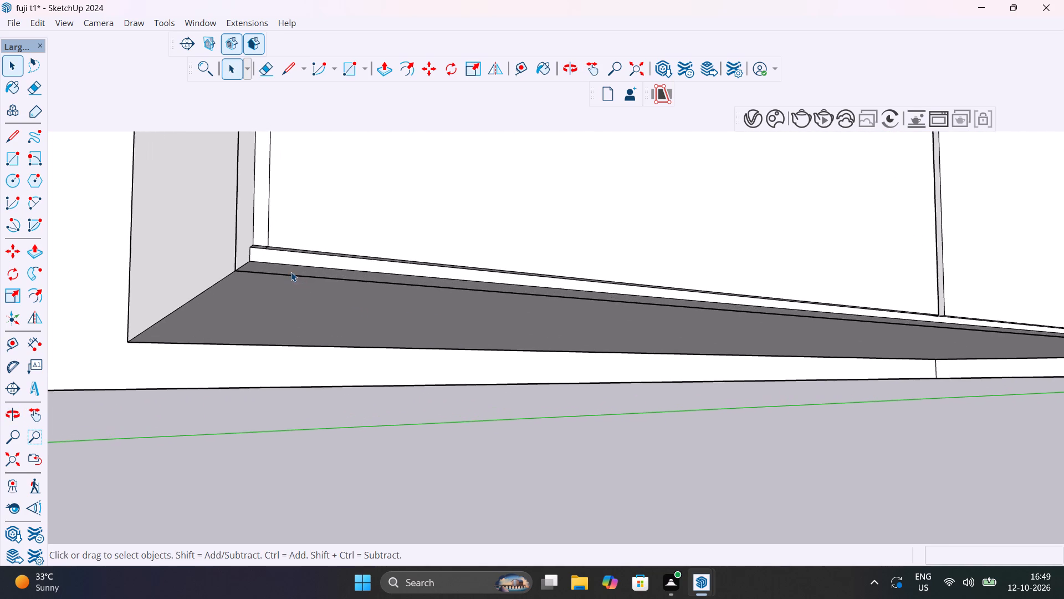
{"action": "middle_click_drag", "start_coordinate": [295, 274], "coordinate": [289, 217]}
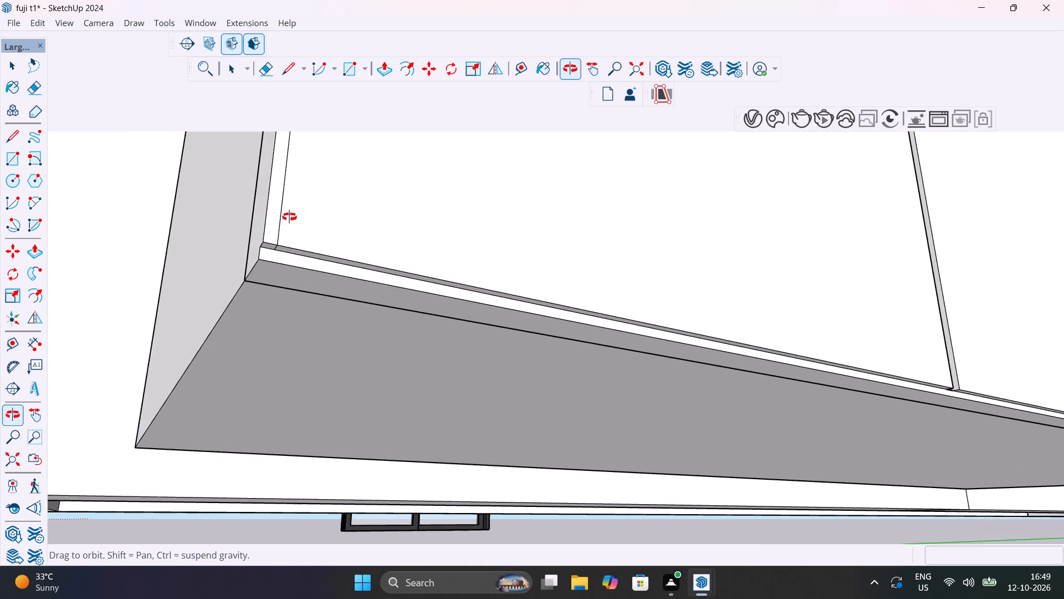
{"action": "middle_click_drag", "start_coordinate": [289, 217], "coordinate": [239, 204]}
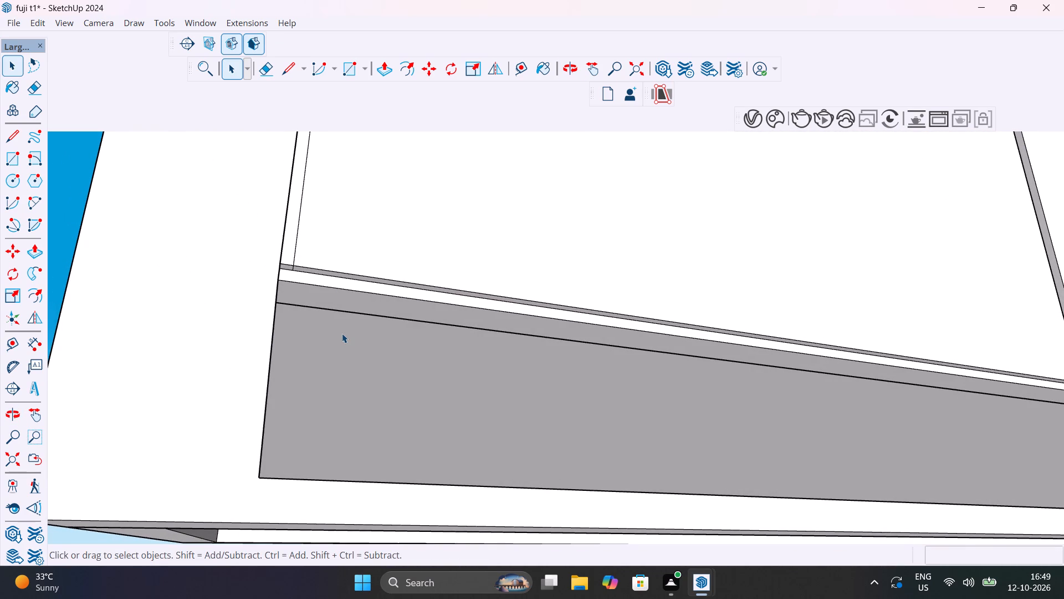
{"action": "double_click", "coordinate": [349, 338]}
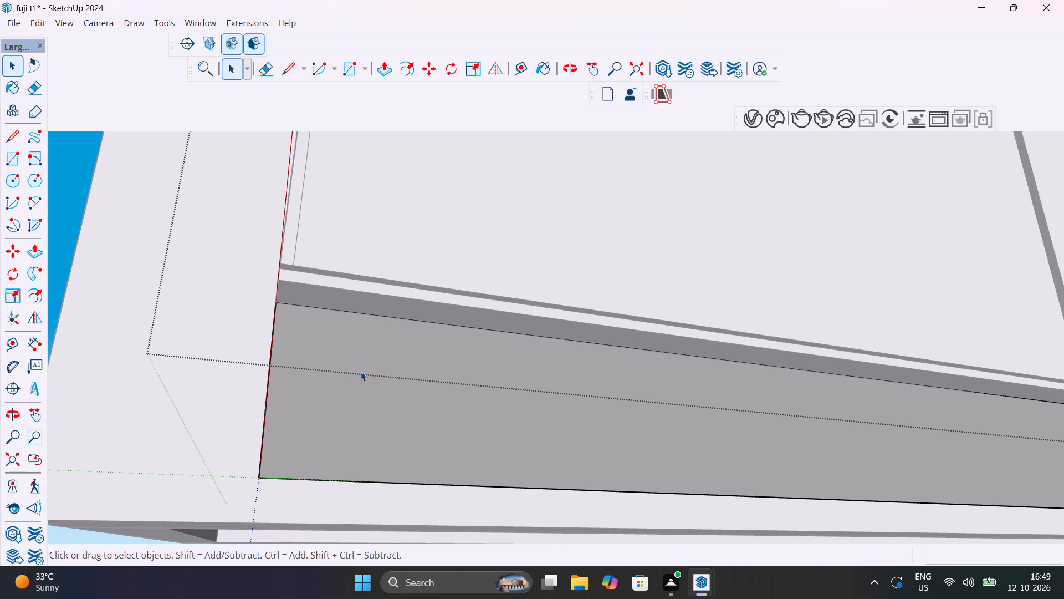
{"action": "middle_click_drag", "start_coordinate": [362, 372], "coordinate": [332, 308]}
{"action": "key", "text": "t"}
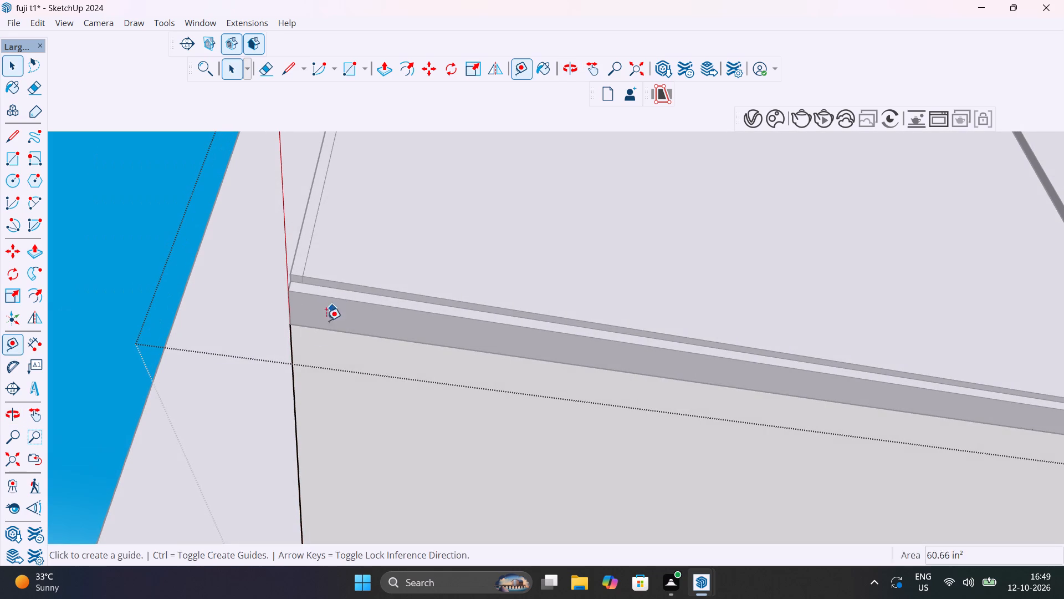
{"action": "left_click", "coordinate": [294, 389]}
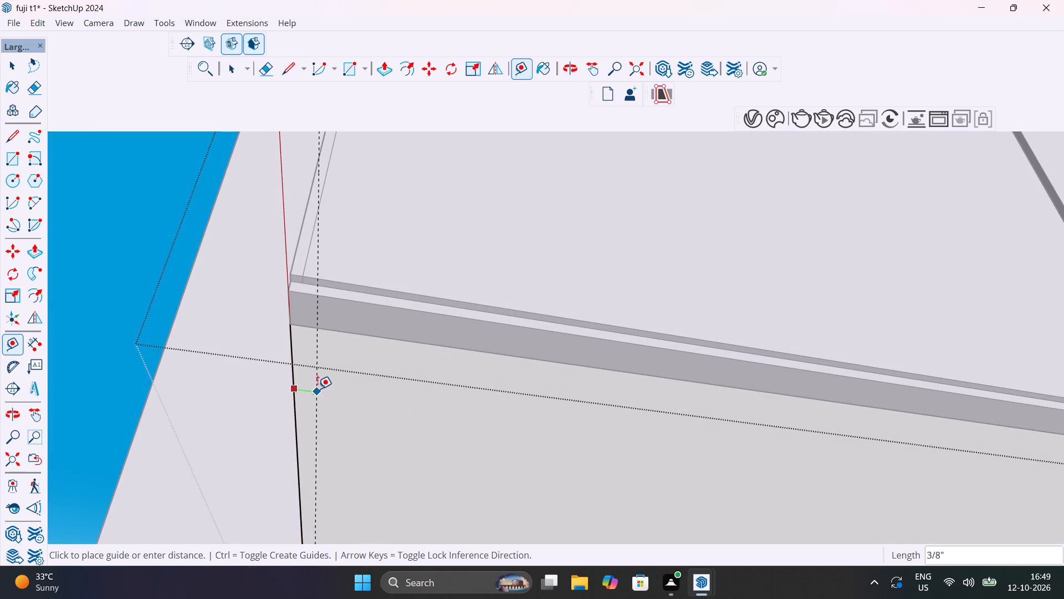
{"action": "type", "text": "1\""}
{"action": "key", "text": "Return"}
{"action": "scroll", "coordinate": [318, 389], "scroll_direction": "down", "scroll_amount": 15}
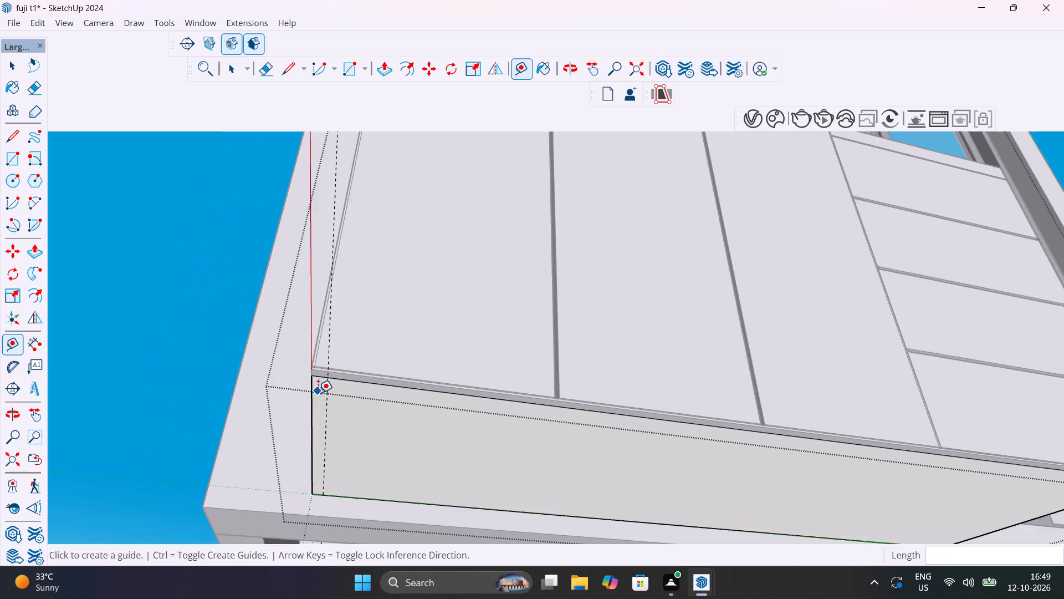
Undo the guide placed 1" in from the outer end edge of the cabinet's underside.
{"action": "scroll", "coordinate": [318, 393], "scroll_direction": "down", "scroll_amount": 6}
{"action": "middle_click_drag", "start_coordinate": [384, 415], "coordinate": [252, 399], "text": "shift"}
{"action": "scroll", "coordinate": [253, 400], "scroll_direction": "down", "scroll_amount": 1}
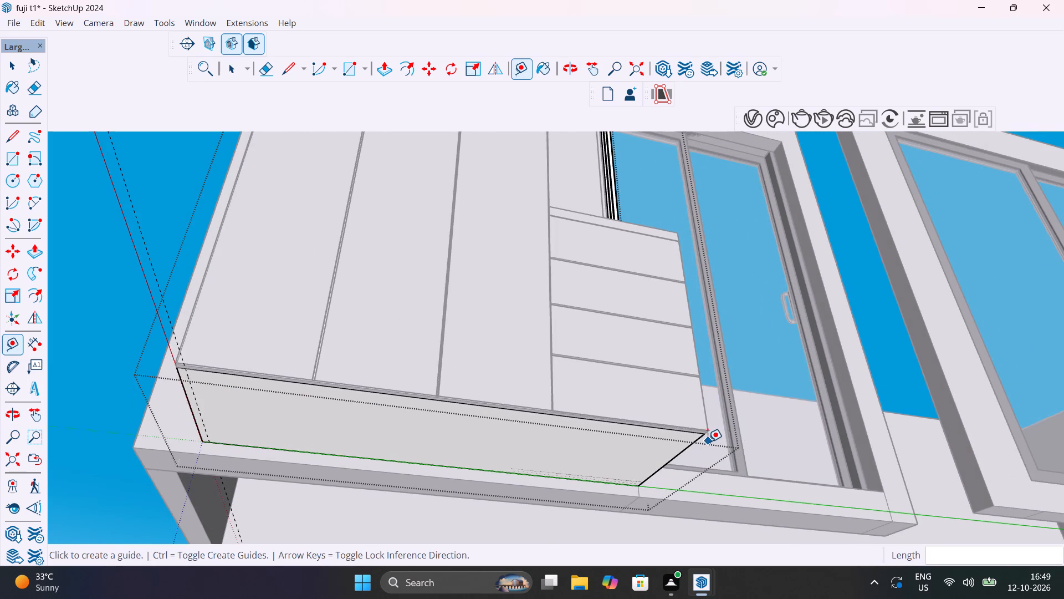
{"action": "scroll", "coordinate": [708, 441], "scroll_direction": "up", "scroll_amount": 7}
{"action": "key", "text": "ctrl+z"}
Copy the underside's outer end edge, away from the sliding doors, 1" inward along the underside.
{"action": "scroll", "coordinate": [635, 446], "scroll_direction": "down", "scroll_amount": 4}
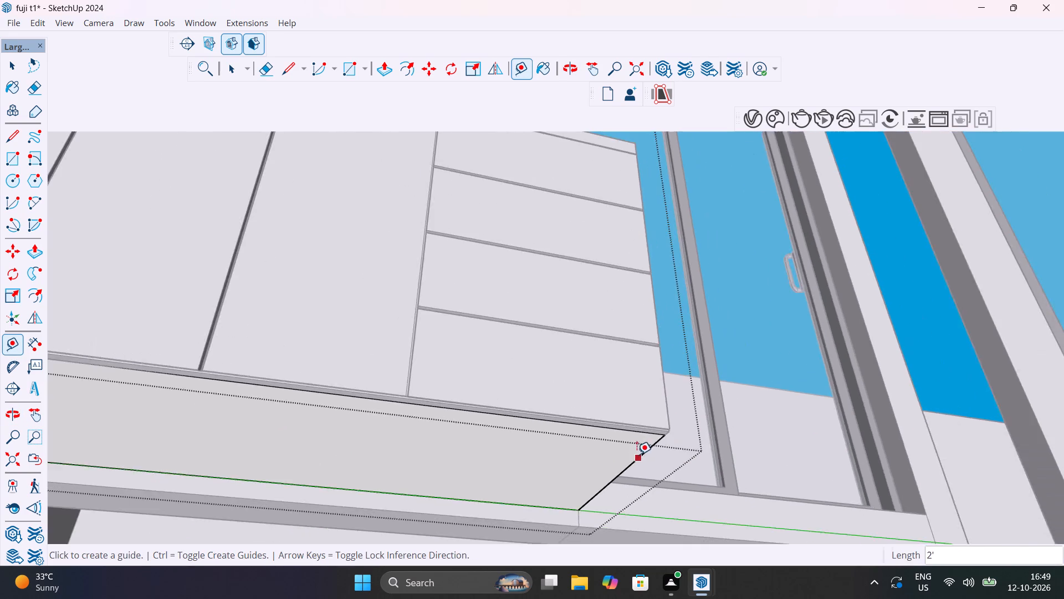
{"action": "scroll", "coordinate": [637, 454], "scroll_direction": "down", "scroll_amount": 10}
{"action": "scroll", "coordinate": [235, 415], "scroll_direction": "up", "scroll_amount": 11}
{"action": "key", "text": "space"}
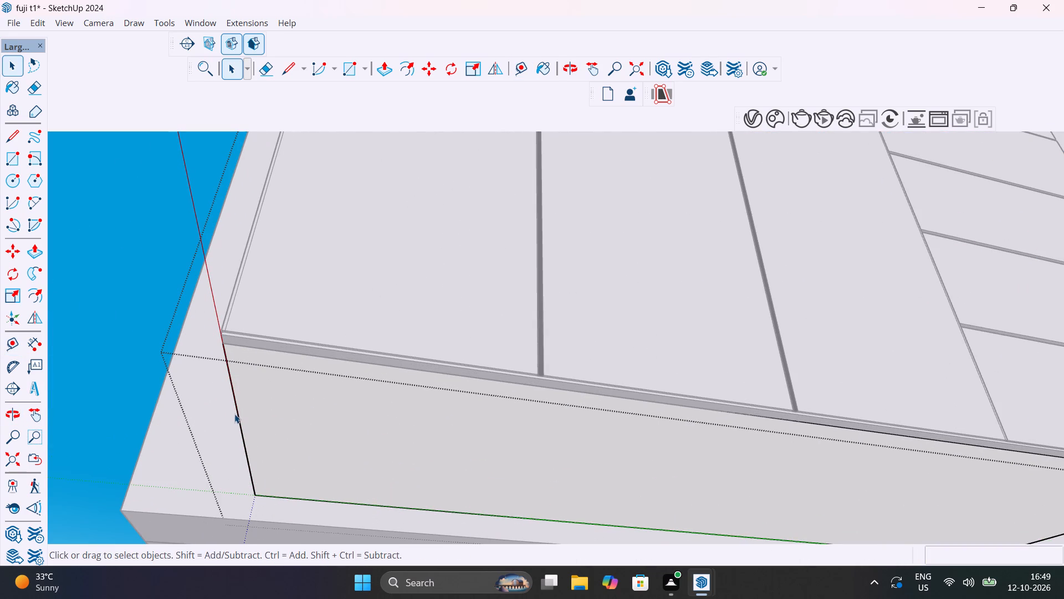
{"action": "left_click", "coordinate": [238, 418]}
{"action": "key", "text": "m"}
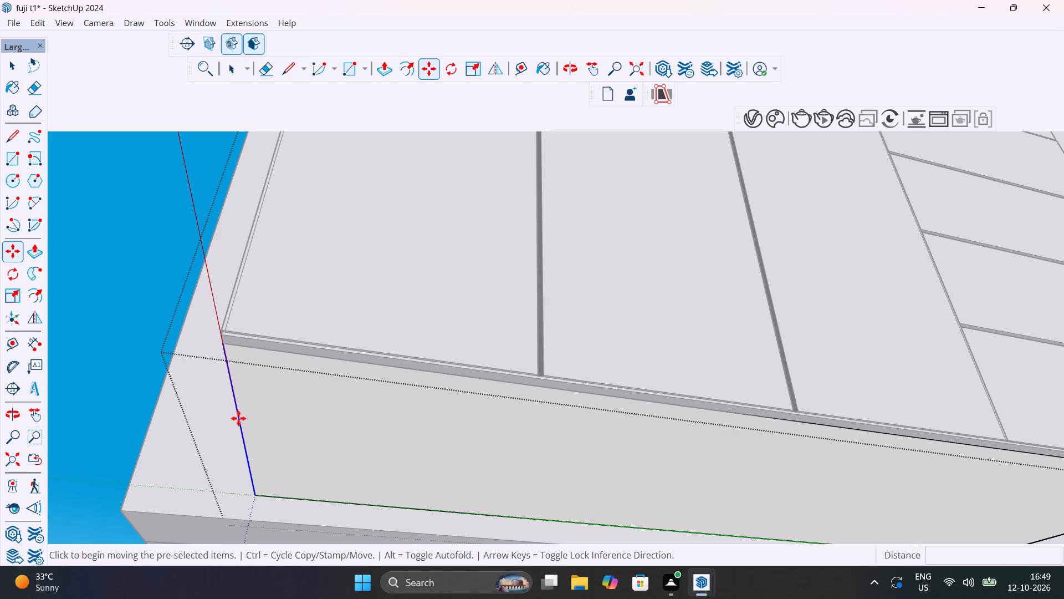
{"action": "left_click", "coordinate": [224, 349]}
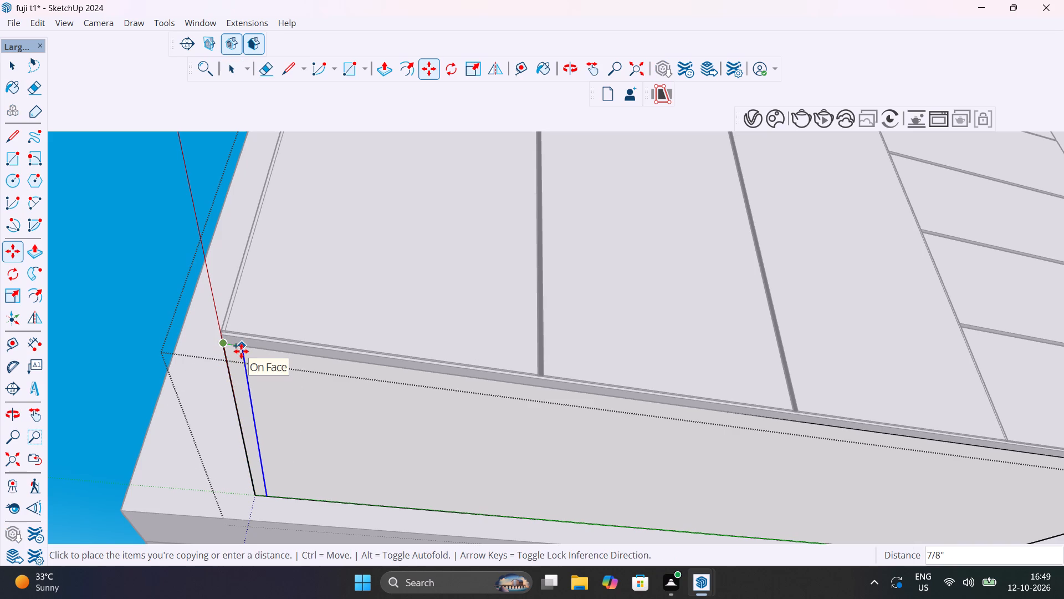
{"action": "type", "text": "1\""}
{"action": "key", "text": "Return"}
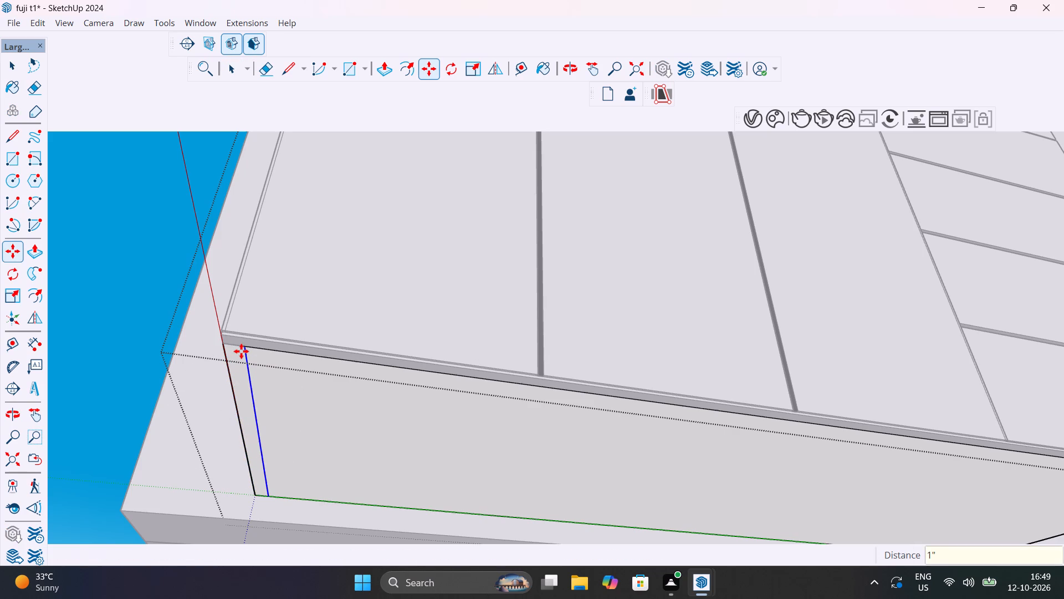
Copy the underside's end edge on the sliding-door side 1" inward.
{"action": "scroll", "coordinate": [241, 351], "scroll_direction": "down", "scroll_amount": 12}
{"action": "middle_click_drag", "start_coordinate": [540, 387], "coordinate": [402, 405], "text": "shift"}
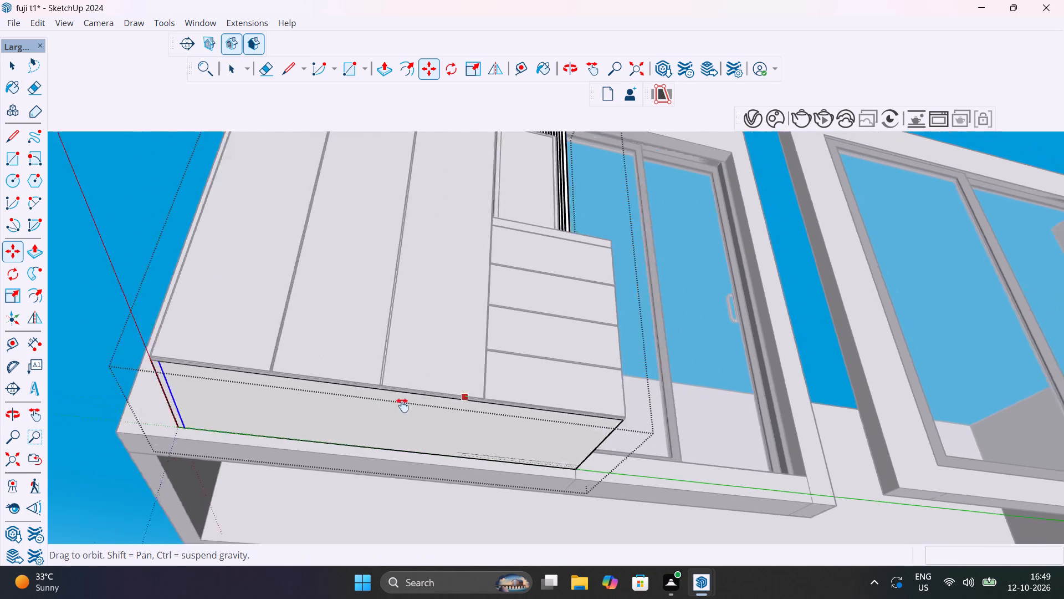
{"action": "middle_click_drag", "start_coordinate": [402, 405], "coordinate": [352, 408], "text": "shift"}
{"action": "key", "text": "space"}
{"action": "scroll", "coordinate": [499, 442], "scroll_direction": "up", "scroll_amount": 8}
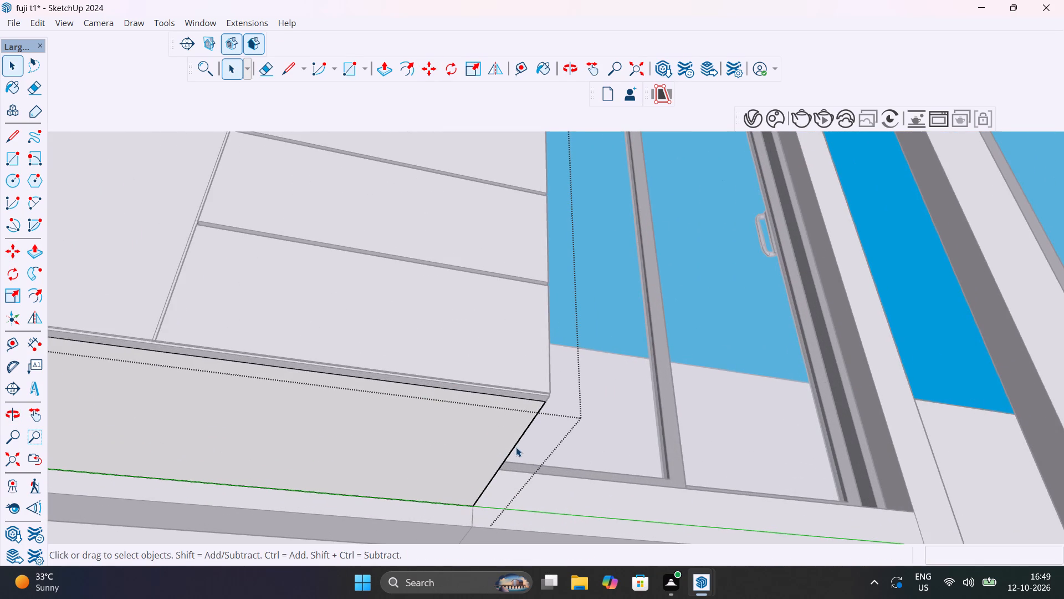
{"action": "left_click", "coordinate": [516, 445]}
{"action": "key", "text": "m"}
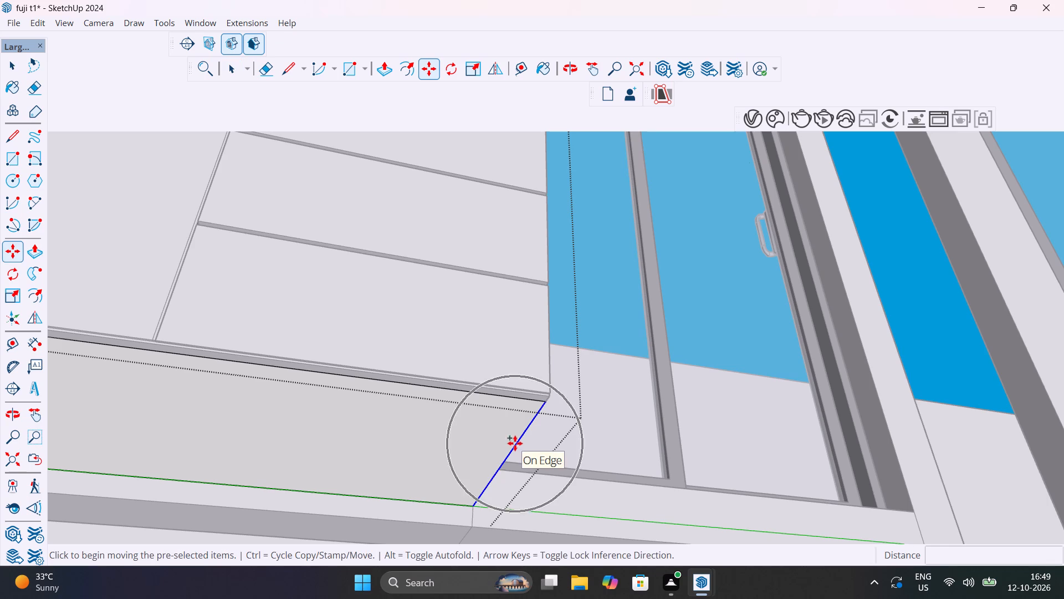
{"action": "left_click", "coordinate": [543, 403]}
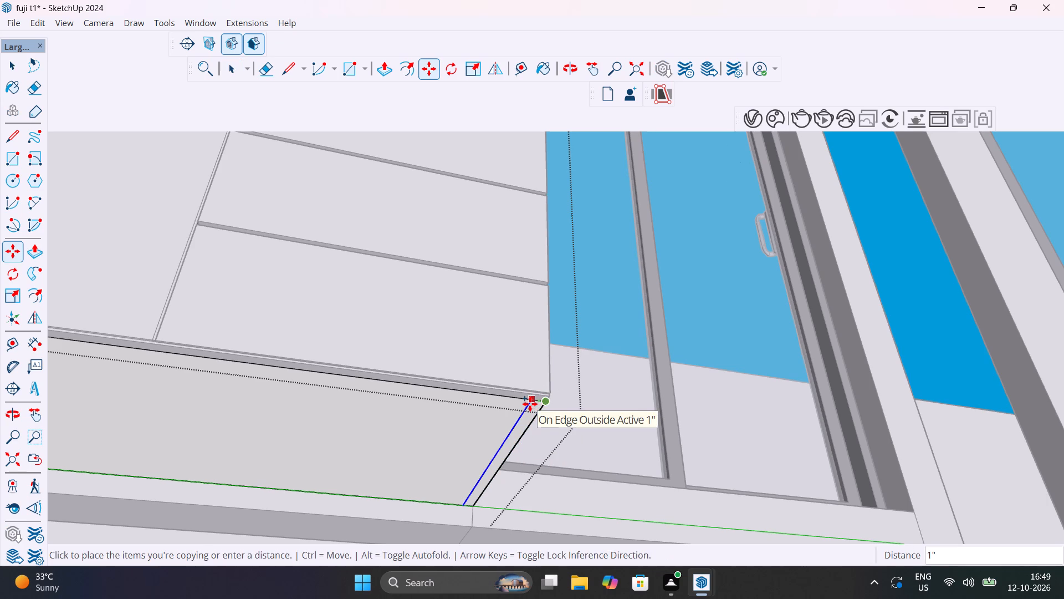
{"action": "type", "text": "1\""}
{"action": "key", "text": "Return"}
{"action": "key", "text": "space"}
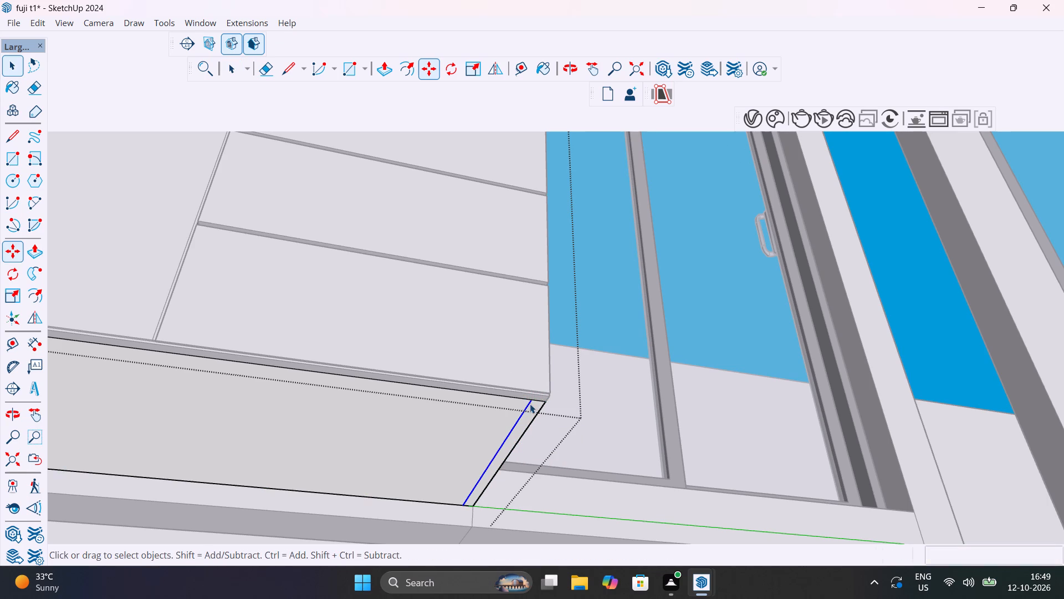
Push/pull the narrow underside strip at the outer end, away from the sliding doors, 2" downward.
{"action": "scroll", "coordinate": [530, 406], "scroll_direction": "down", "scroll_amount": 14}
{"action": "middle_click_drag", "start_coordinate": [416, 437], "coordinate": [508, 476]}
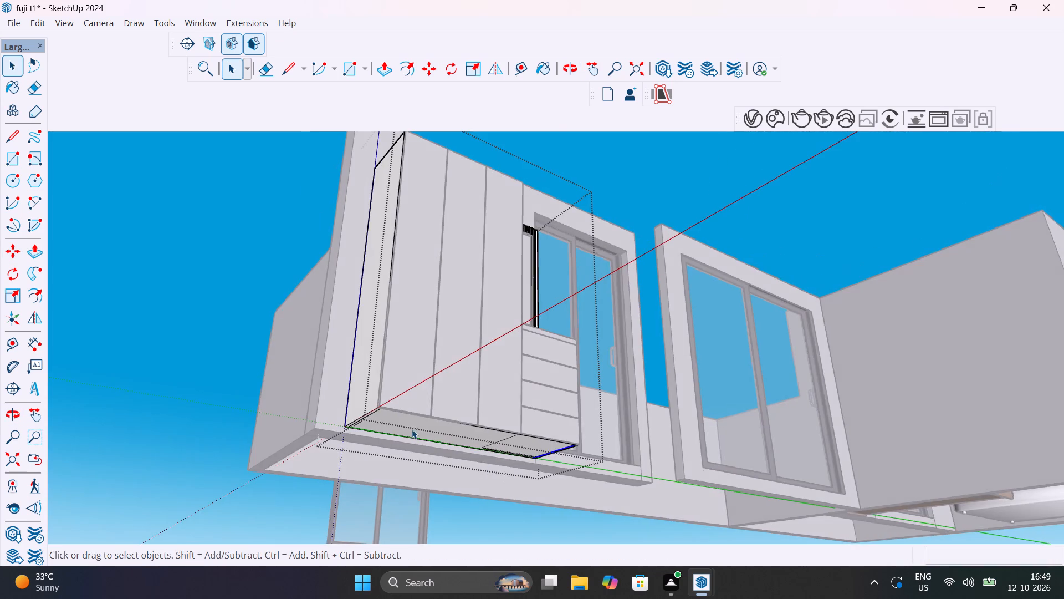
{"action": "scroll", "coordinate": [412, 429], "scroll_direction": "up", "scroll_amount": 12}
{"action": "scroll", "coordinate": [371, 388], "scroll_direction": "up", "scroll_amount": 1}
{"action": "scroll", "coordinate": [289, 358], "scroll_direction": "up", "scroll_amount": 4}
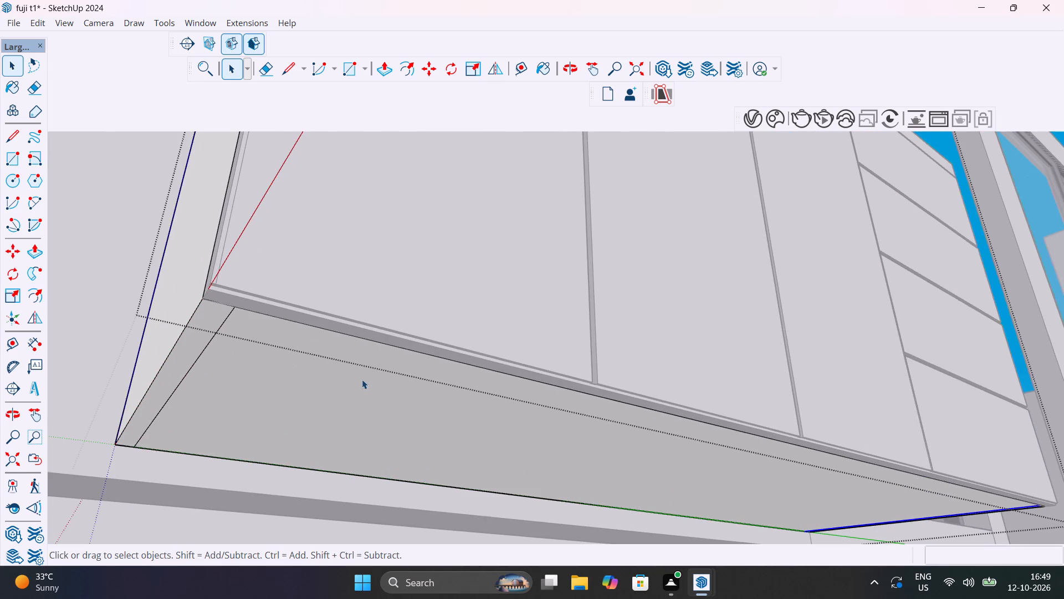
{"action": "middle_click_drag", "start_coordinate": [364, 379], "coordinate": [373, 378]}
{"action": "left_click", "coordinate": [322, 413]}
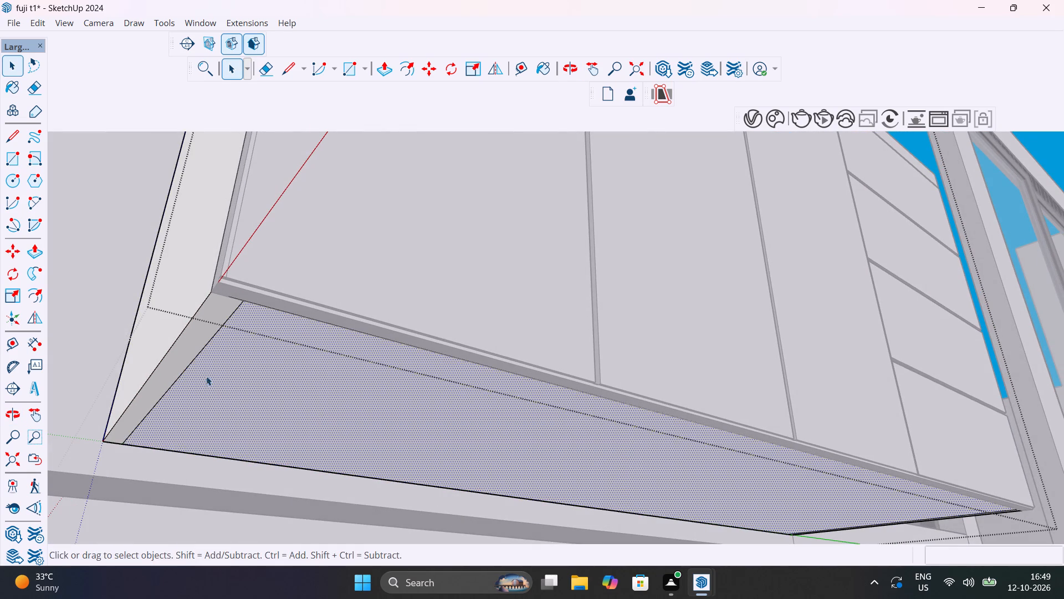
{"action": "left_click", "coordinate": [197, 343]}
{"action": "key", "text": "p"}
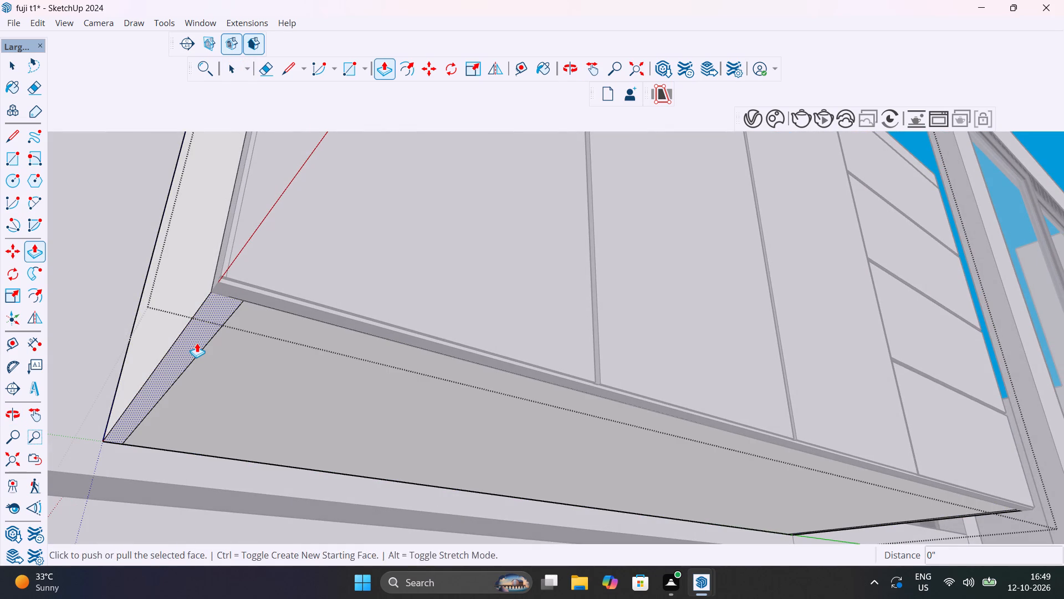
{"action": "left_click", "coordinate": [197, 343]}
{"action": "left_click", "coordinate": [72, 475]}
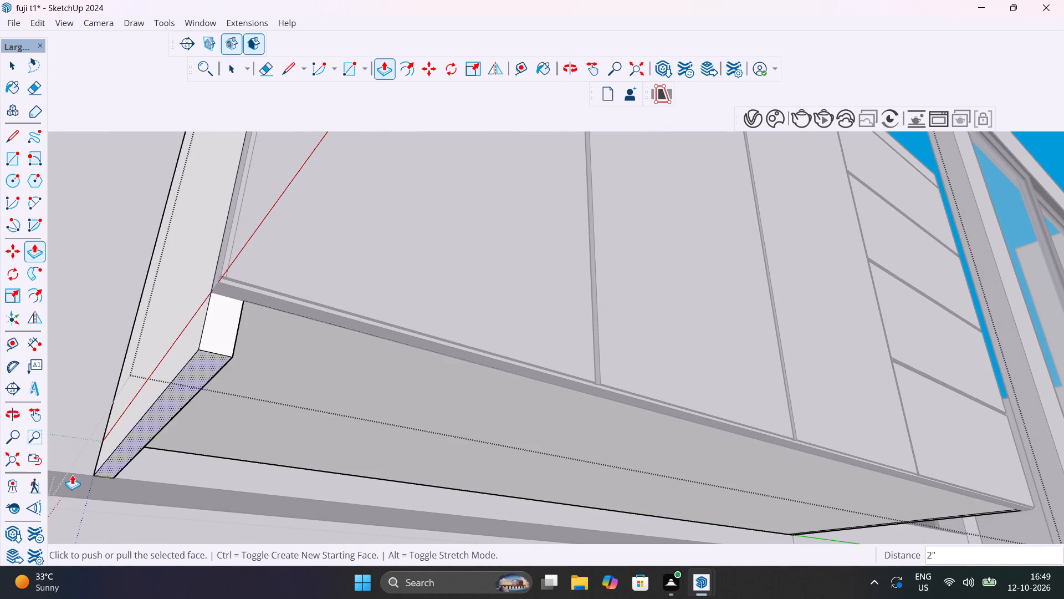
Push/pull the matching narrow underside strip at the sliding-door end 2" downward.
{"action": "scroll", "coordinate": [210, 424], "scroll_direction": "down", "scroll_amount": 9}
{"action": "middle_click_drag", "start_coordinate": [406, 438], "coordinate": [216, 391]}
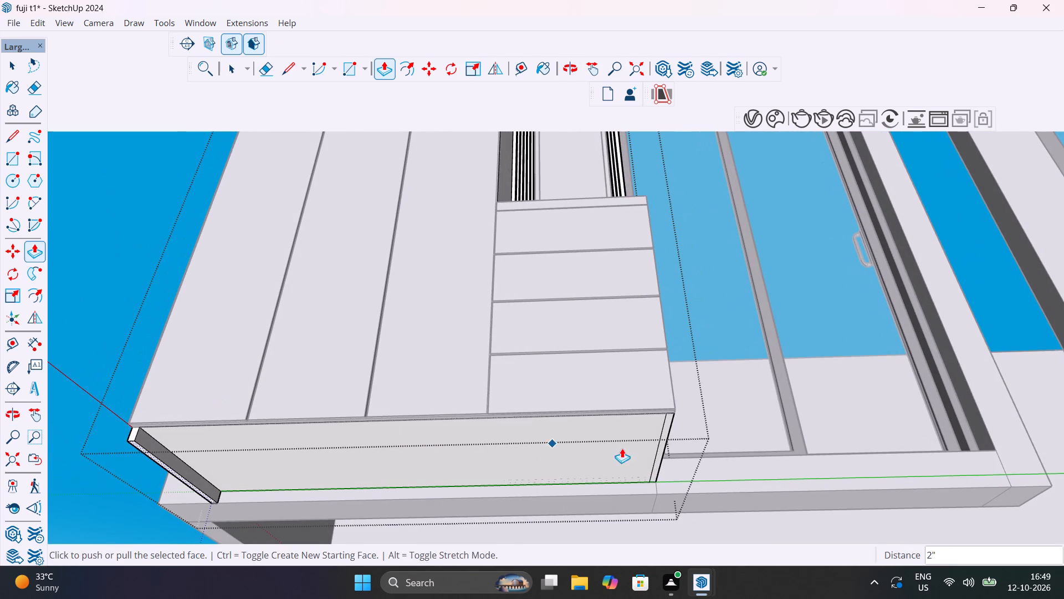
{"action": "scroll", "coordinate": [679, 445], "scroll_direction": "up", "scroll_amount": 11}
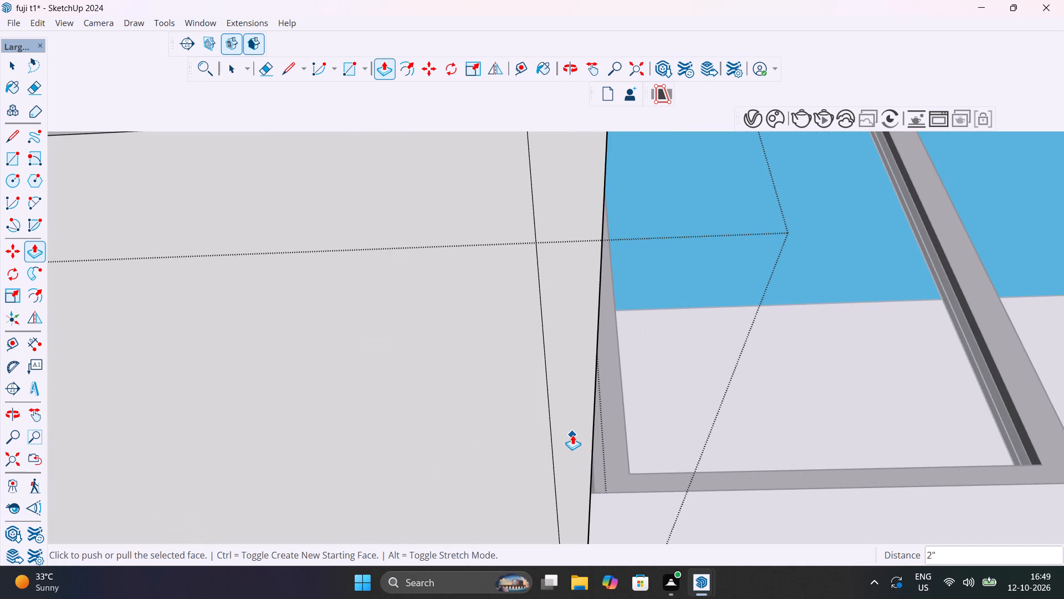
{"action": "key", "text": "space"}
{"action": "left_click", "coordinate": [572, 431]}
{"action": "key", "text": "p"}
{"action": "left_click", "coordinate": [572, 430]}
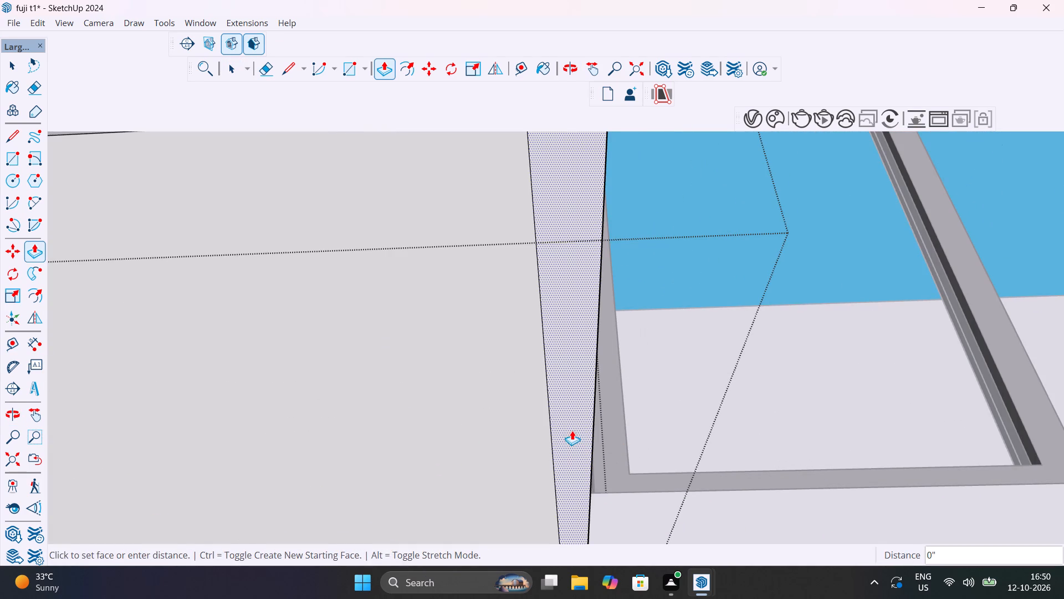
{"action": "scroll", "coordinate": [576, 443], "scroll_direction": "down", "scroll_amount": 12}
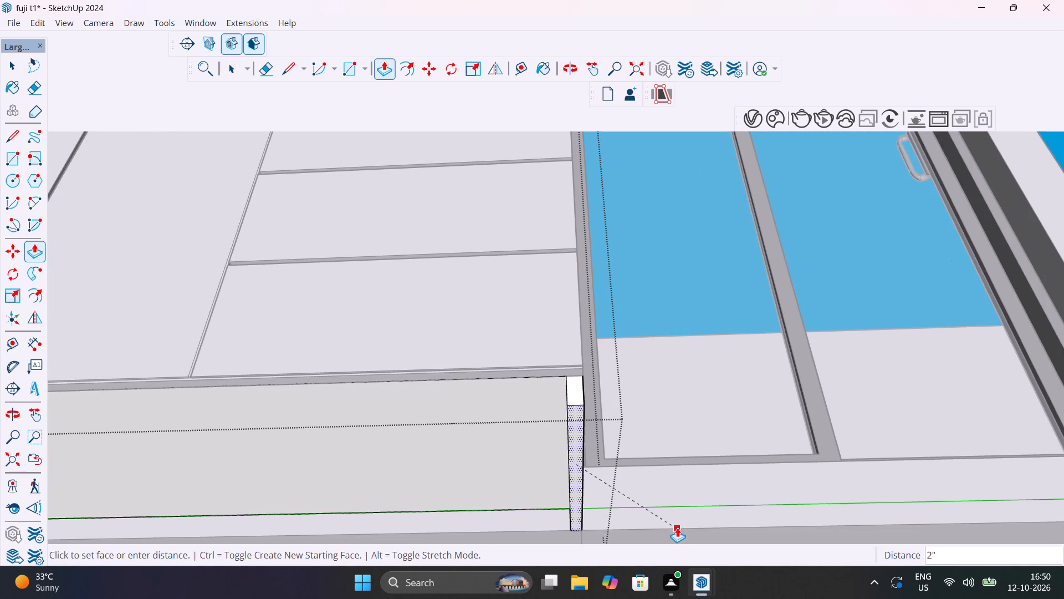
{"action": "left_click", "coordinate": [680, 528]}
Examine the two end strips and the underside between them from the front and from below.
{"action": "scroll", "coordinate": [599, 495], "scroll_direction": "down", "scroll_amount": 13}
{"action": "middle_click_drag", "start_coordinate": [565, 501], "coordinate": [602, 549]}
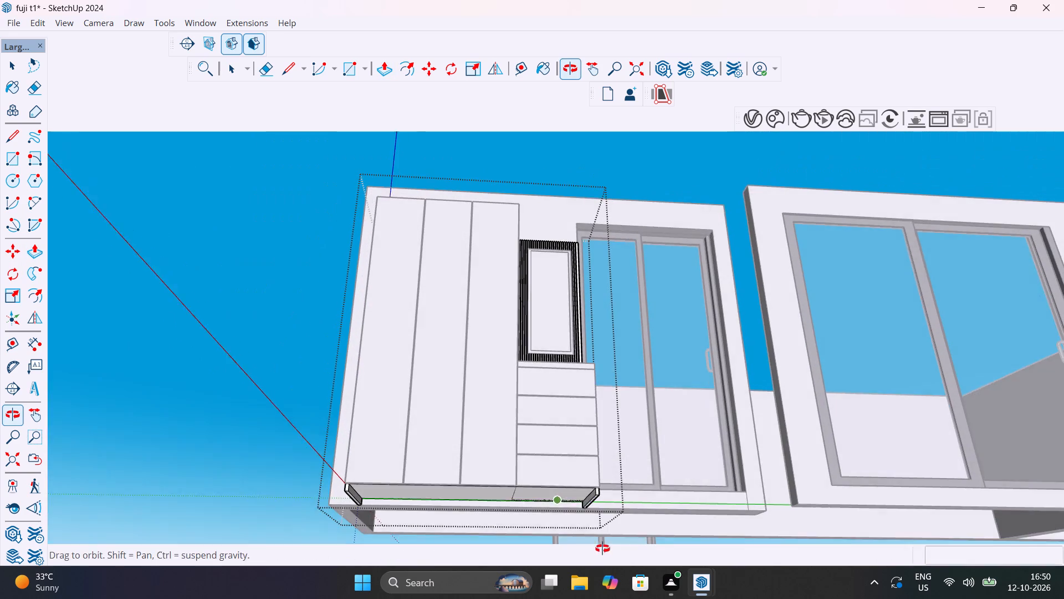
{"action": "middle_click_drag", "start_coordinate": [602, 549], "coordinate": [603, 551]}
{"action": "scroll", "coordinate": [433, 490], "scroll_direction": "up", "scroll_amount": 9}
{"action": "middle_click_drag", "start_coordinate": [403, 495], "coordinate": [410, 446]}
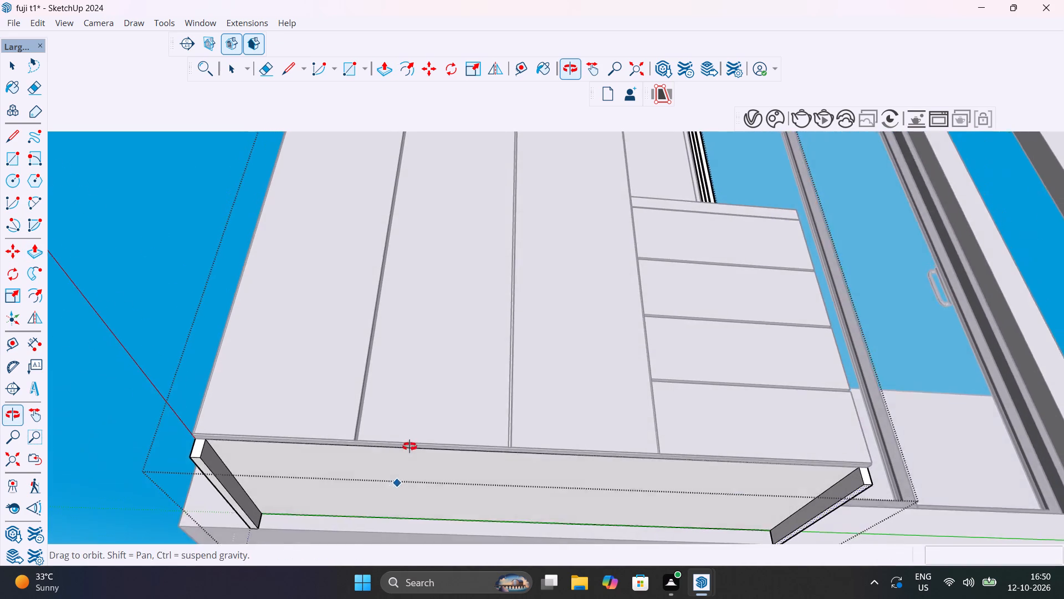
{"action": "middle_click_drag", "start_coordinate": [410, 446], "coordinate": [411, 440]}
{"action": "scroll", "coordinate": [418, 437], "scroll_direction": "up", "scroll_amount": 5}
{"action": "middle_click_drag", "start_coordinate": [445, 439], "coordinate": [533, 417]}
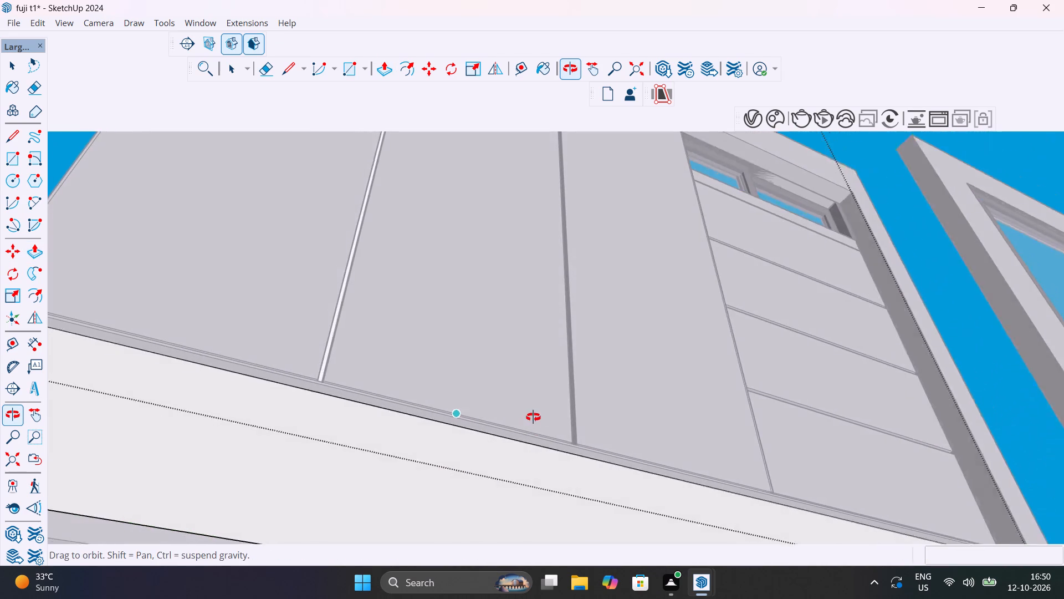
{"action": "middle_click_drag", "start_coordinate": [533, 417], "coordinate": [663, 426]}
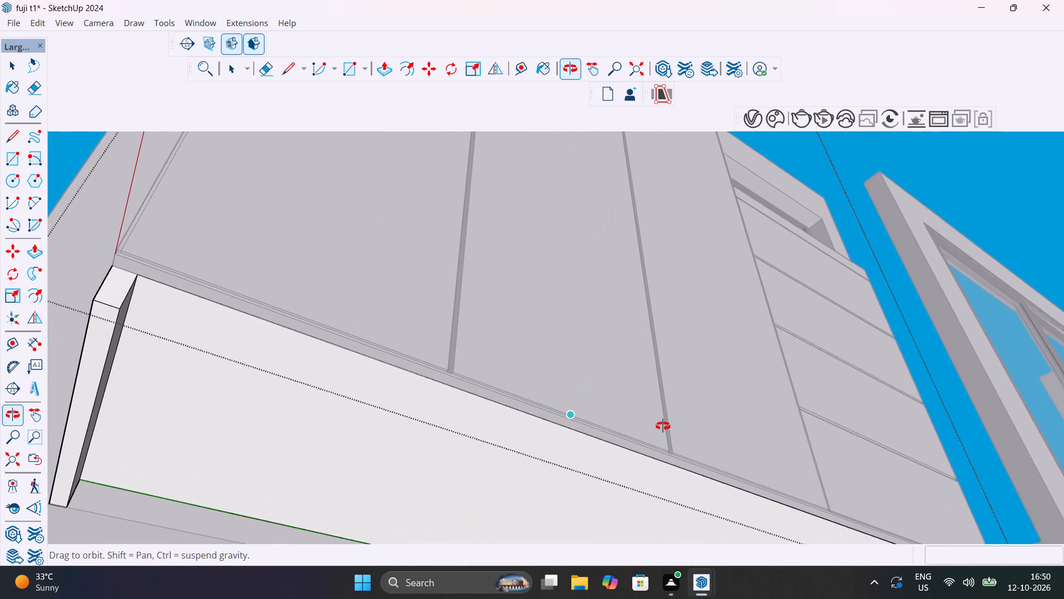
{"action": "middle_click_drag", "start_coordinate": [663, 426], "coordinate": [631, 414]}
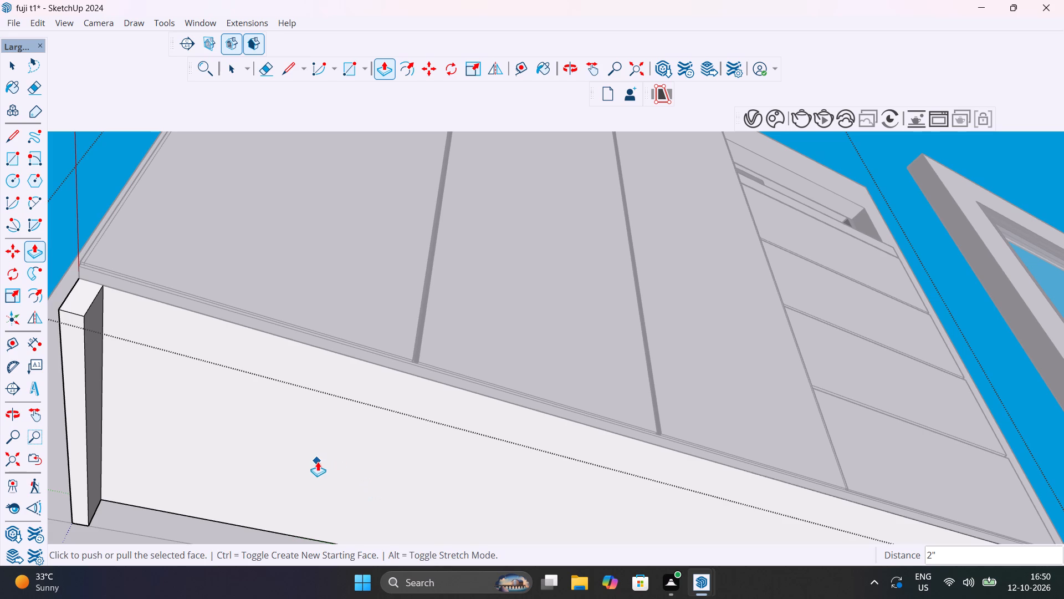
Copy the underside's long back edge 2' forward to the front inner corner of the outer end strip.
{"action": "key", "text": "space"}
{"action": "left_click", "coordinate": [247, 427]}
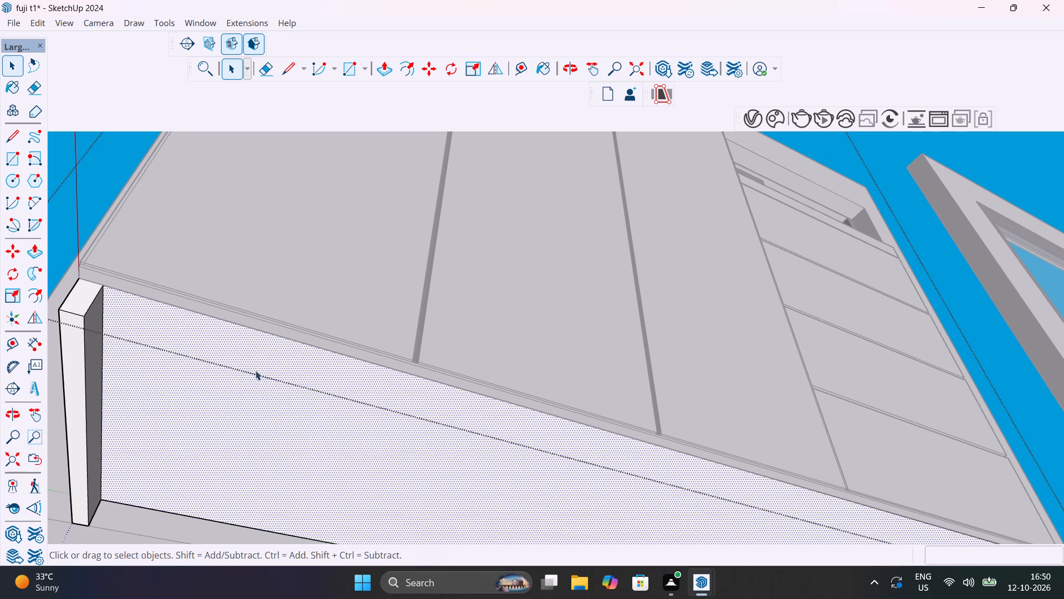
{"action": "left_click", "coordinate": [329, 353]}
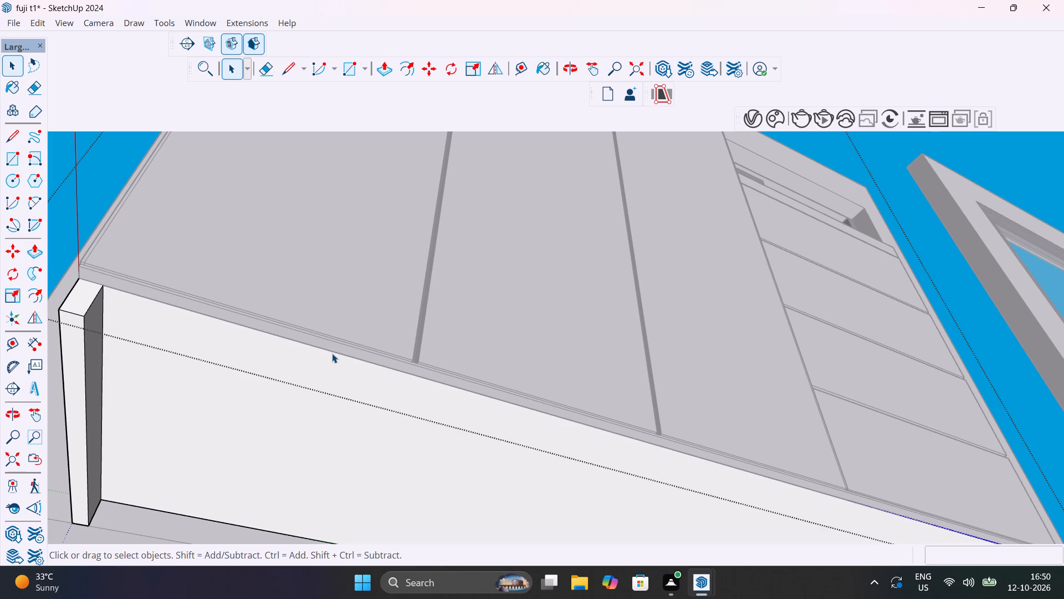
{"action": "left_click", "coordinate": [252, 526]}
{"action": "key", "text": "m"}
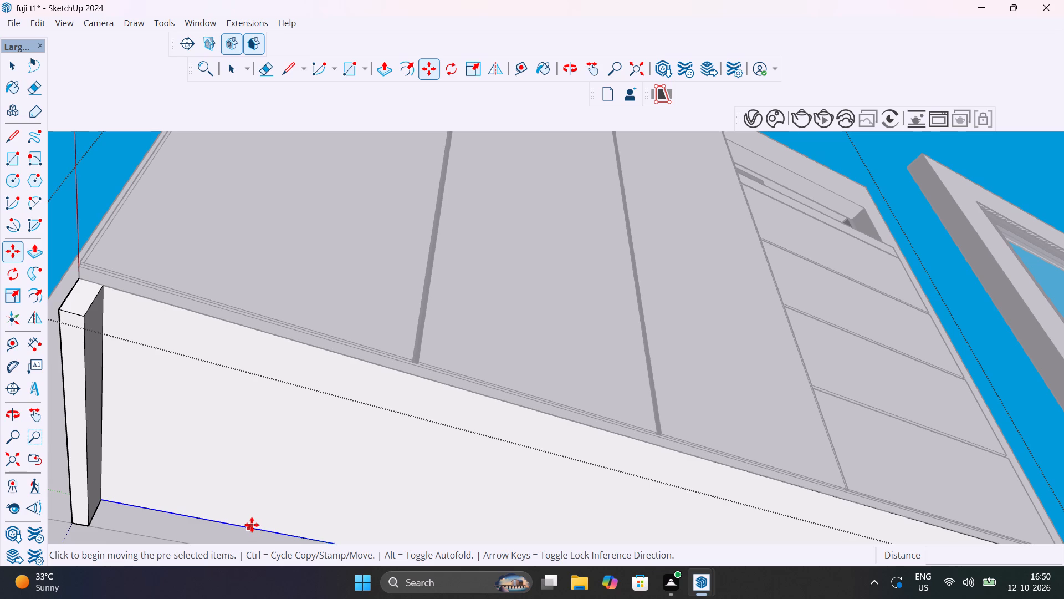
{"action": "left_click", "coordinate": [104, 503]}
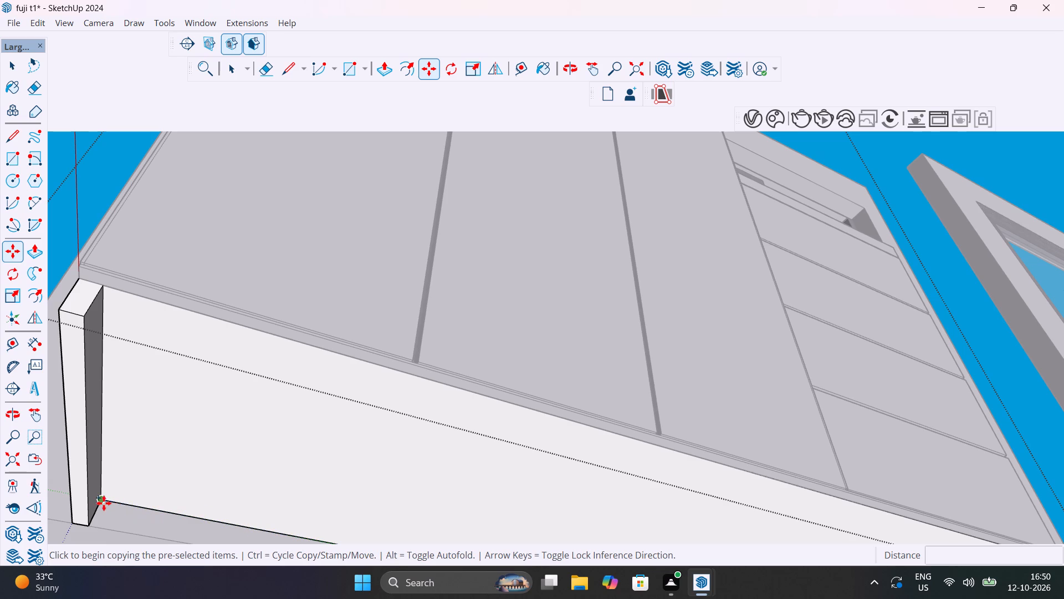
{"action": "left_click", "coordinate": [107, 291]}
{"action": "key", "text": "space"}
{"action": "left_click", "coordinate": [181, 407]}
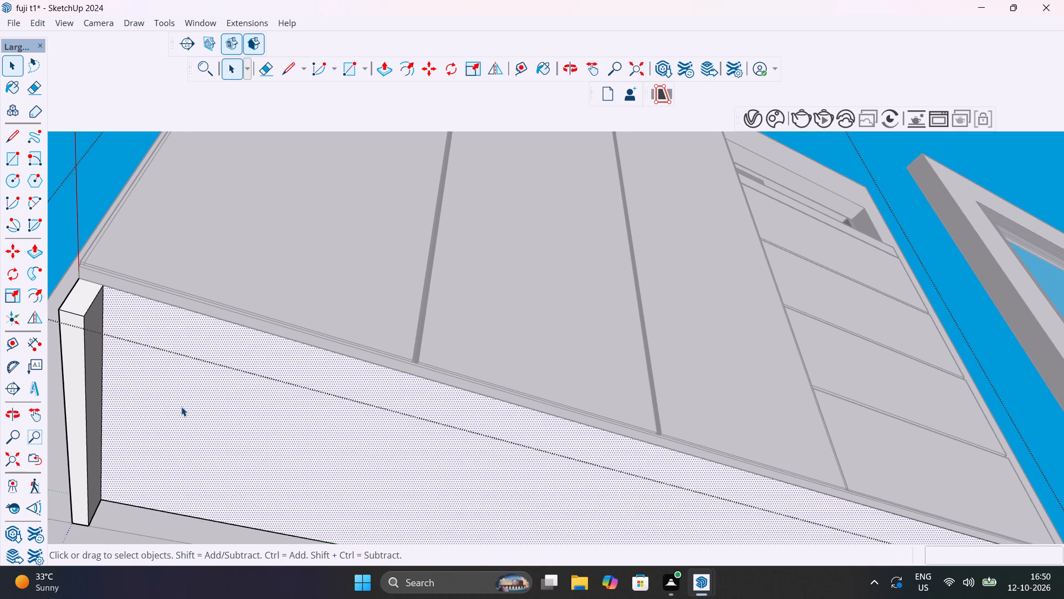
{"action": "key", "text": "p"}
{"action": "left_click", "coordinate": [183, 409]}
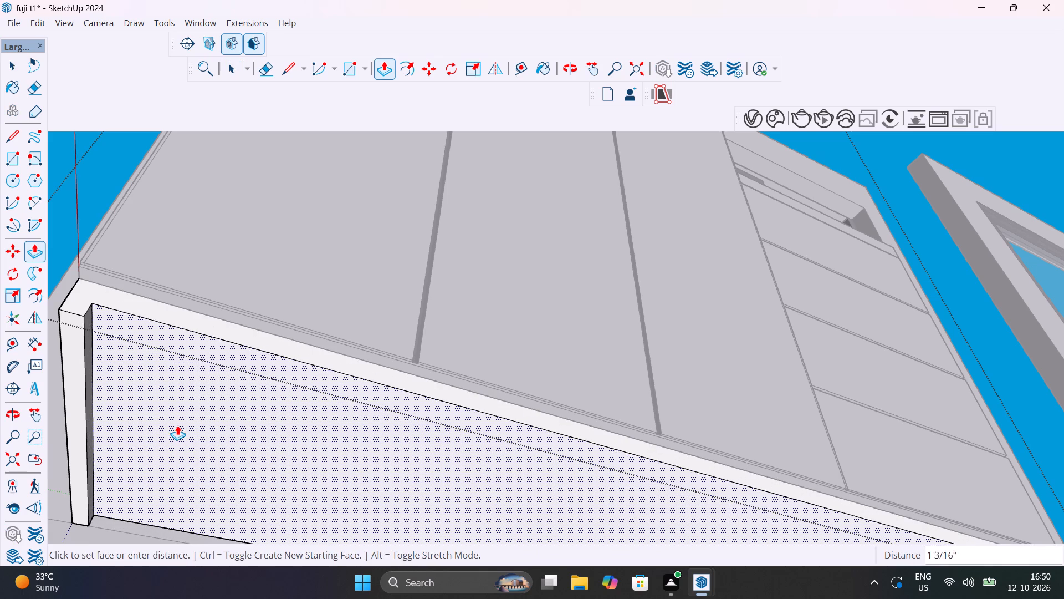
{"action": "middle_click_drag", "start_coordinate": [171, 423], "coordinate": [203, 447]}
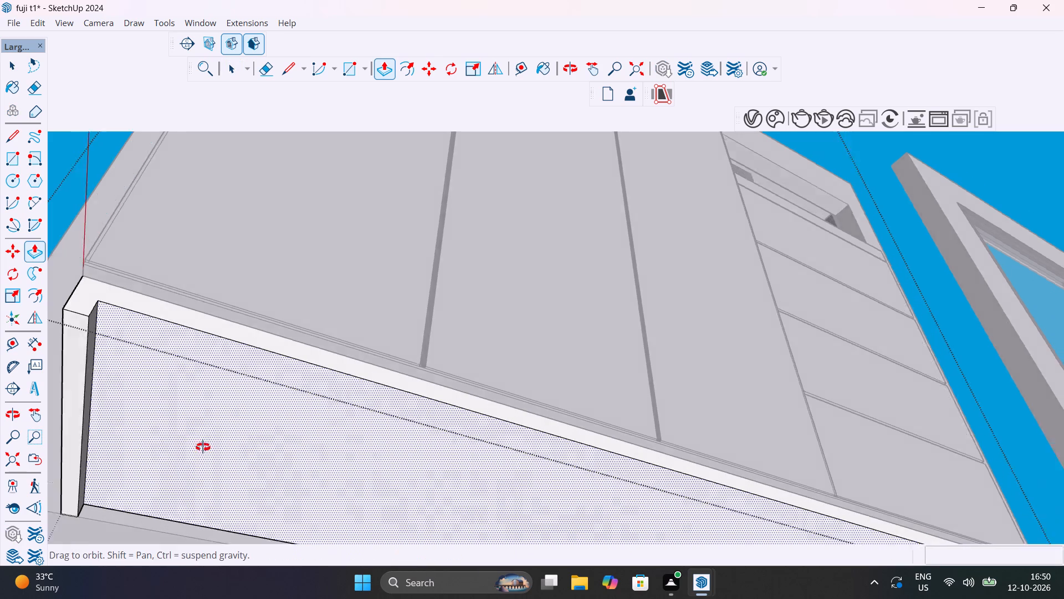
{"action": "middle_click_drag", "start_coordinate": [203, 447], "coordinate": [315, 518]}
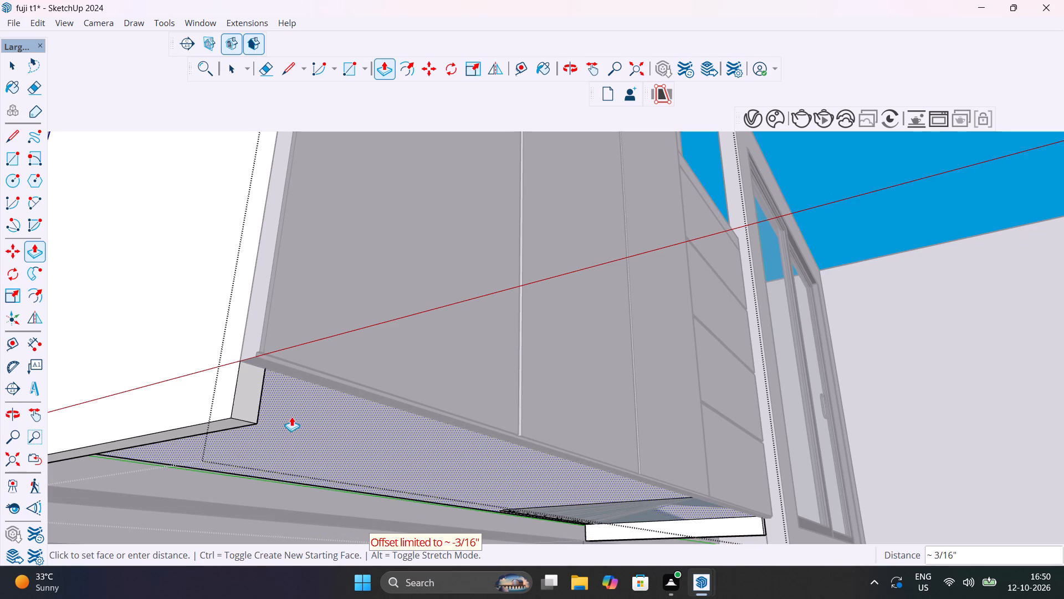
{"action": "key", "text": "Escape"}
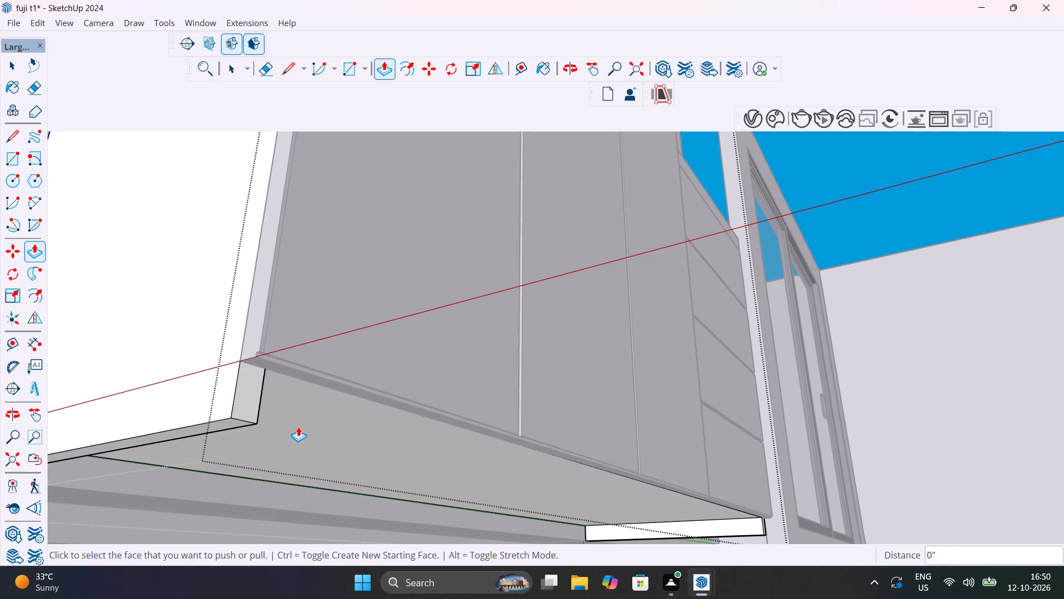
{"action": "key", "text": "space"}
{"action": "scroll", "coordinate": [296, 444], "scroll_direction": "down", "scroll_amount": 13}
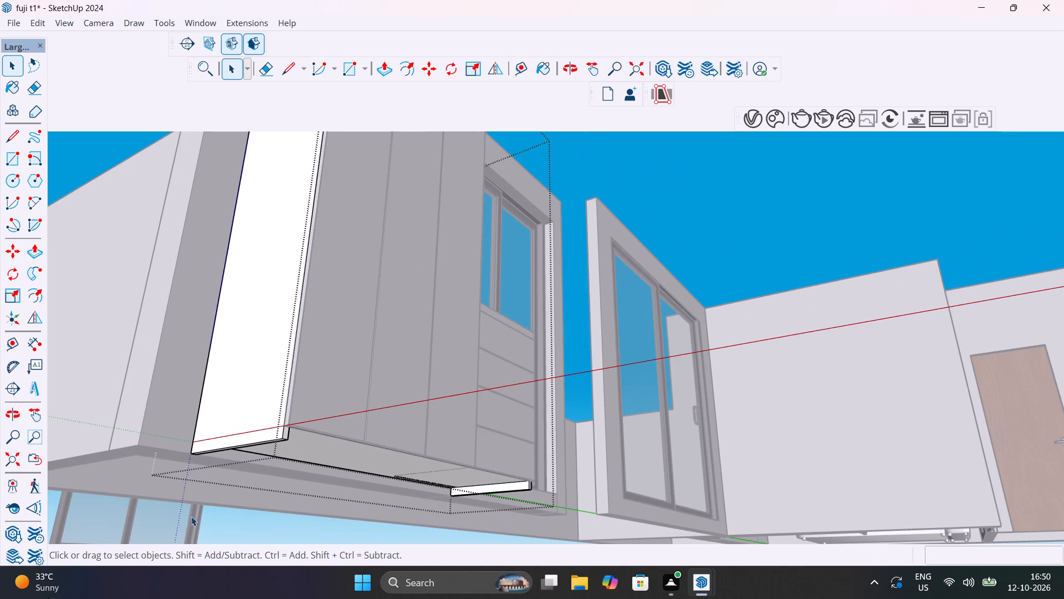
Examine the cabinet's bottom front edge and the outer end strip from the front, the side and below.
{"action": "left_click", "coordinate": [255, 532]}
{"action": "scroll", "coordinate": [305, 432], "scroll_direction": "up", "scroll_amount": 10}
{"action": "middle_click_drag", "start_coordinate": [307, 432], "coordinate": [299, 430]}
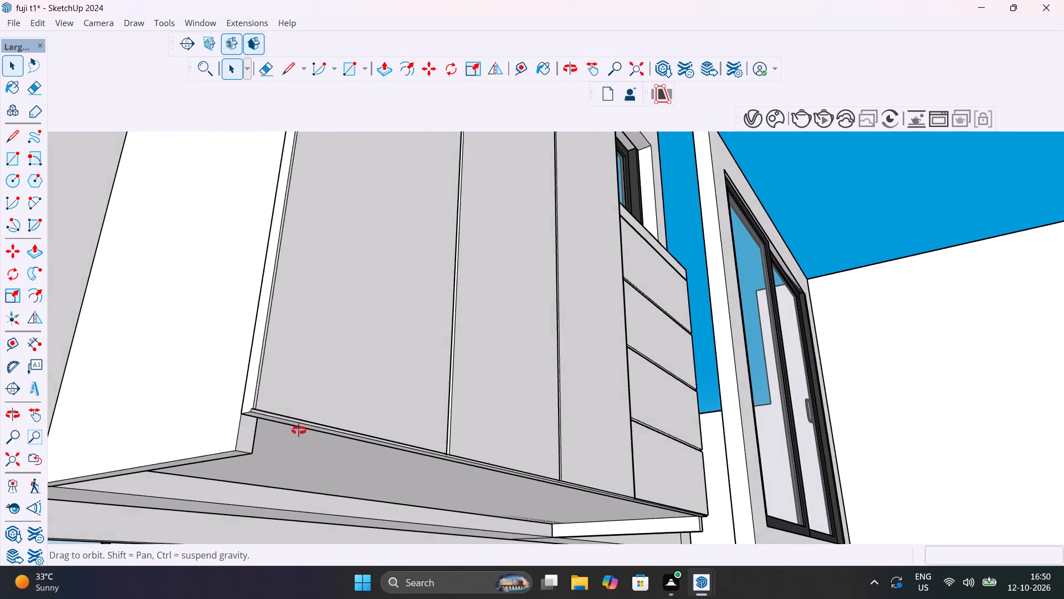
{"action": "middle_click_drag", "start_coordinate": [299, 430], "coordinate": [257, 417]}
{"action": "scroll", "coordinate": [254, 414], "scroll_direction": "up", "scroll_amount": 13}
{"action": "middle_click_drag", "start_coordinate": [259, 417], "coordinate": [272, 425]}
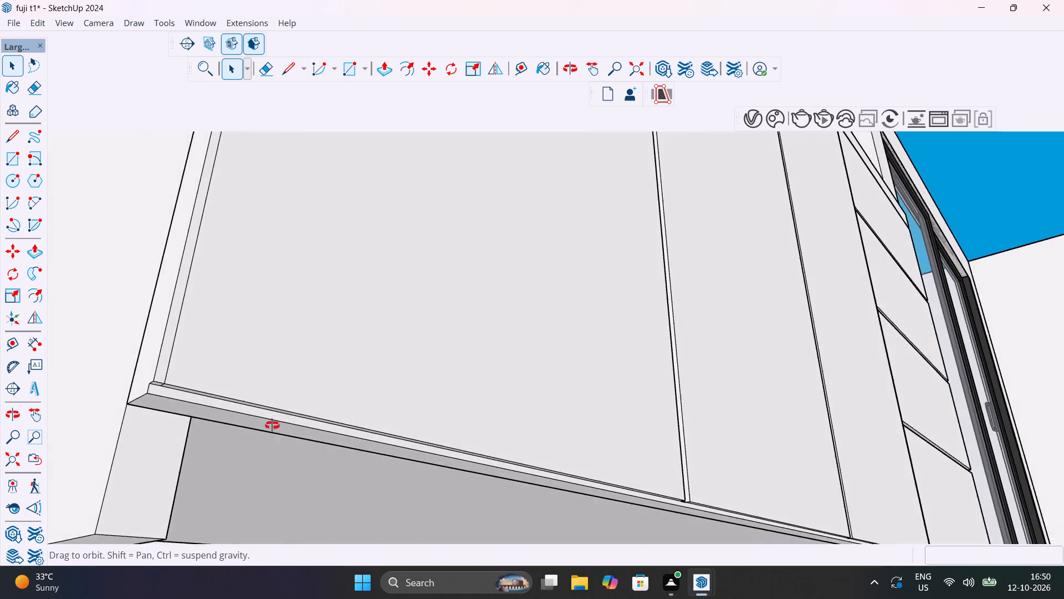
{"action": "middle_click_drag", "start_coordinate": [272, 425], "coordinate": [336, 534]}
{"action": "scroll", "coordinate": [127, 412], "scroll_direction": "up", "scroll_amount": 2}
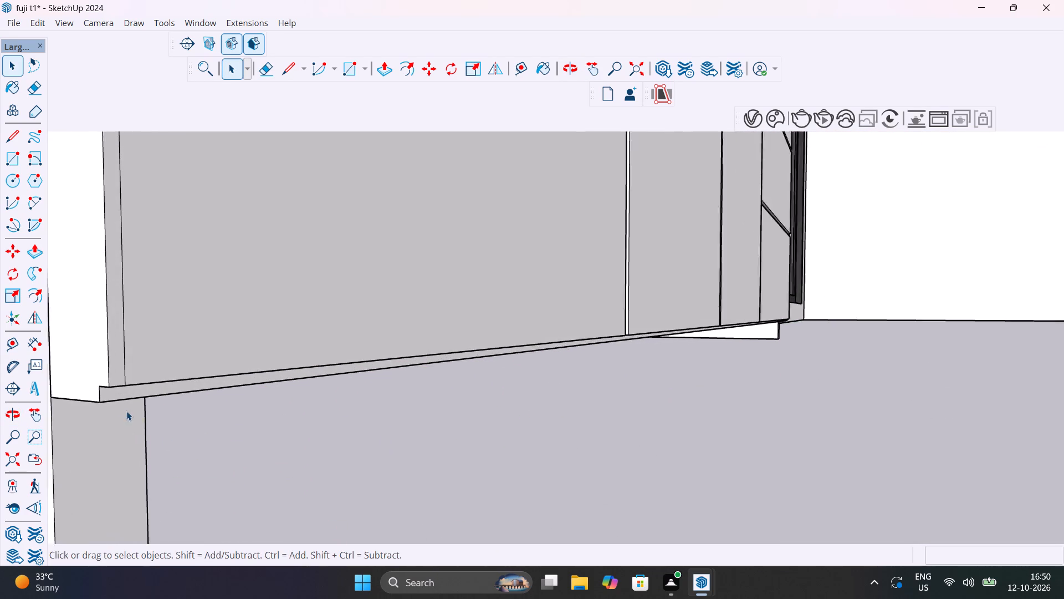
{"action": "scroll", "coordinate": [126, 411], "scroll_direction": "up", "scroll_amount": 5}
{"action": "middle_click_drag", "start_coordinate": [157, 417], "coordinate": [444, 400]}
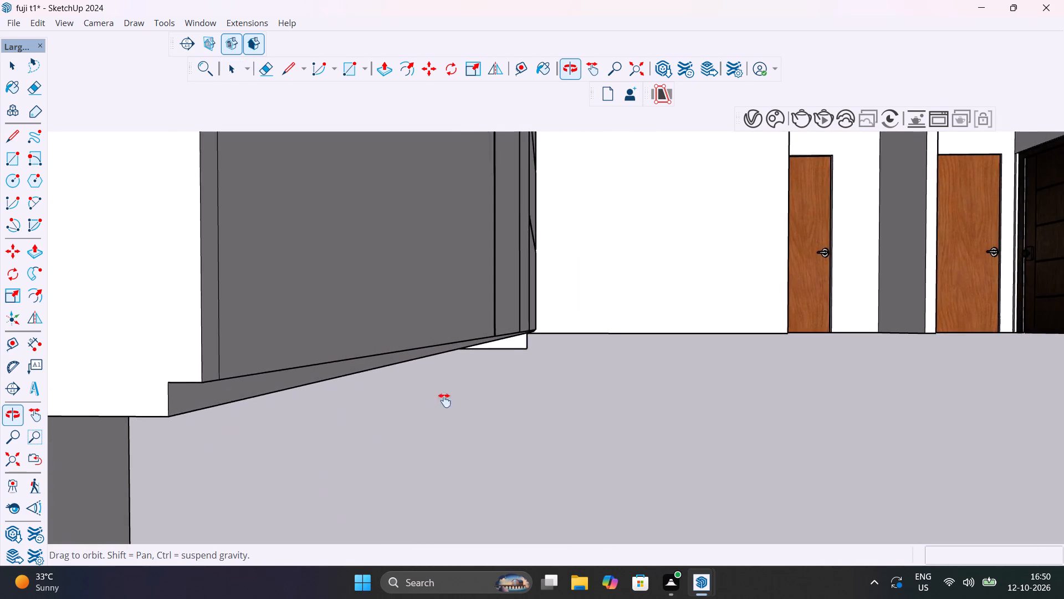
{"action": "middle_click_drag", "start_coordinate": [444, 400], "coordinate": [651, 391]}
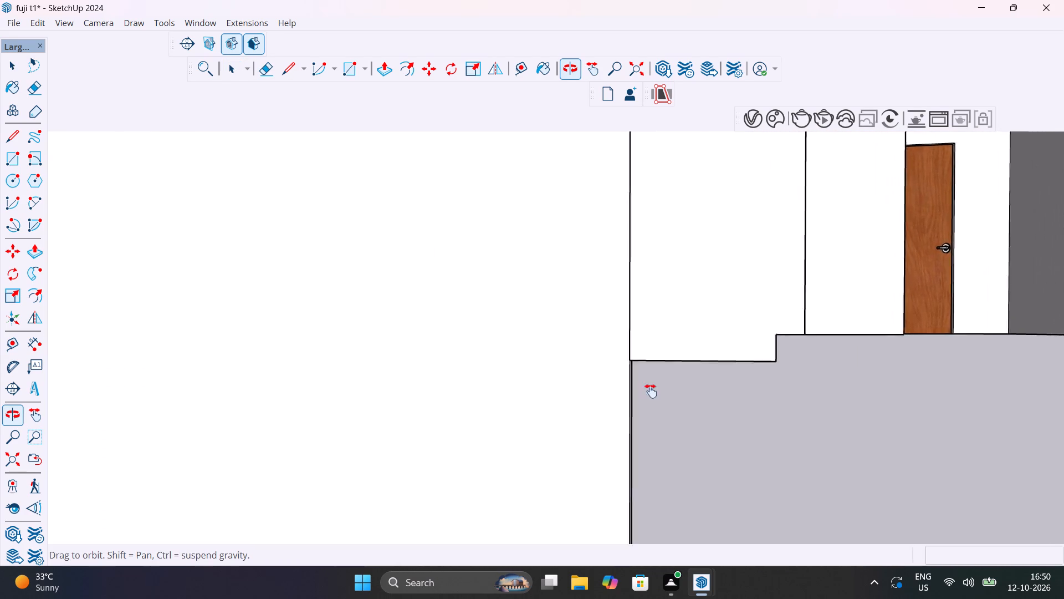
{"action": "middle_click_drag", "start_coordinate": [651, 391], "coordinate": [526, 401]}
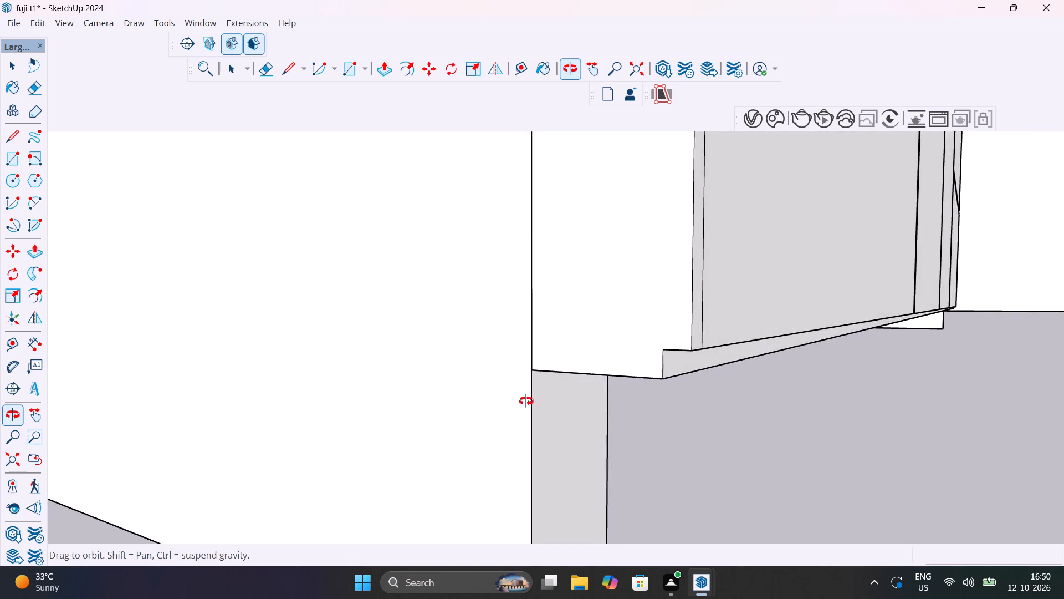
{"action": "middle_click_drag", "start_coordinate": [526, 401], "coordinate": [381, 333]}
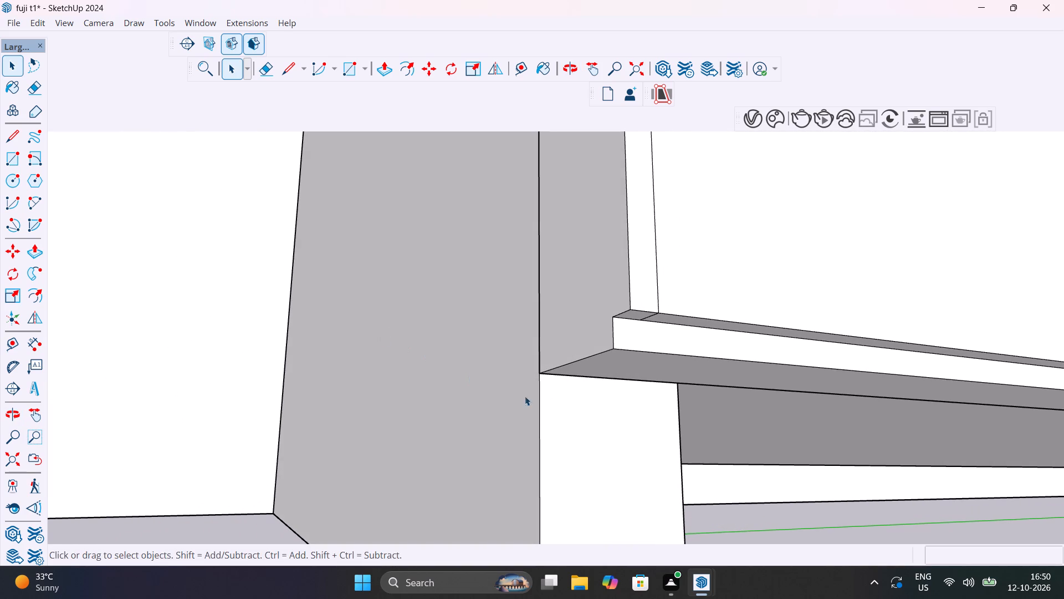
{"action": "middle_click_drag", "start_coordinate": [621, 408], "coordinate": [312, 371]}
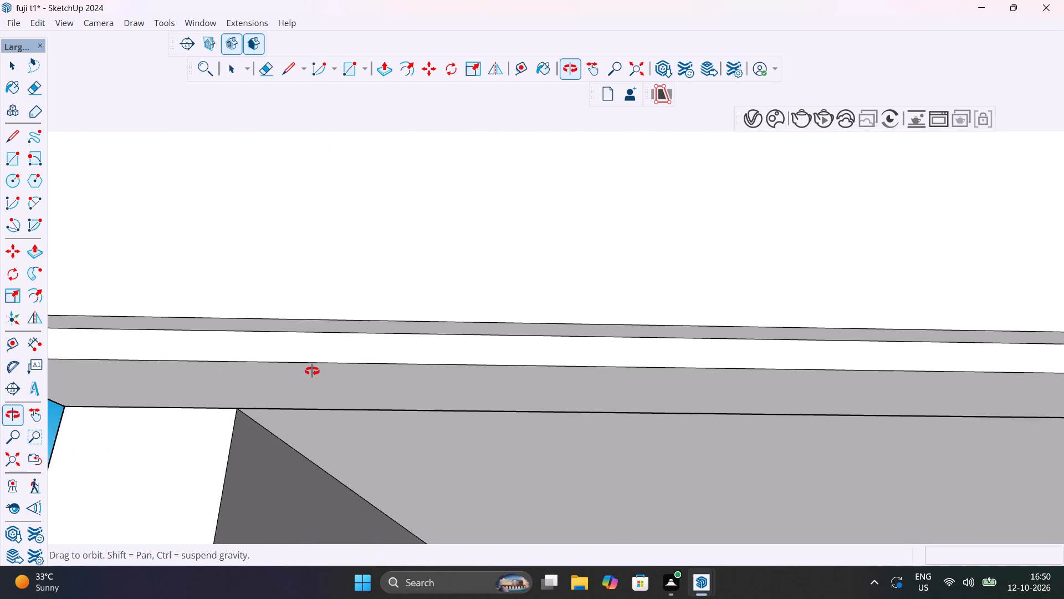
{"action": "middle_click_drag", "start_coordinate": [312, 371], "coordinate": [345, 359]}
{"action": "scroll", "coordinate": [345, 359], "scroll_direction": "down", "scroll_amount": 11}
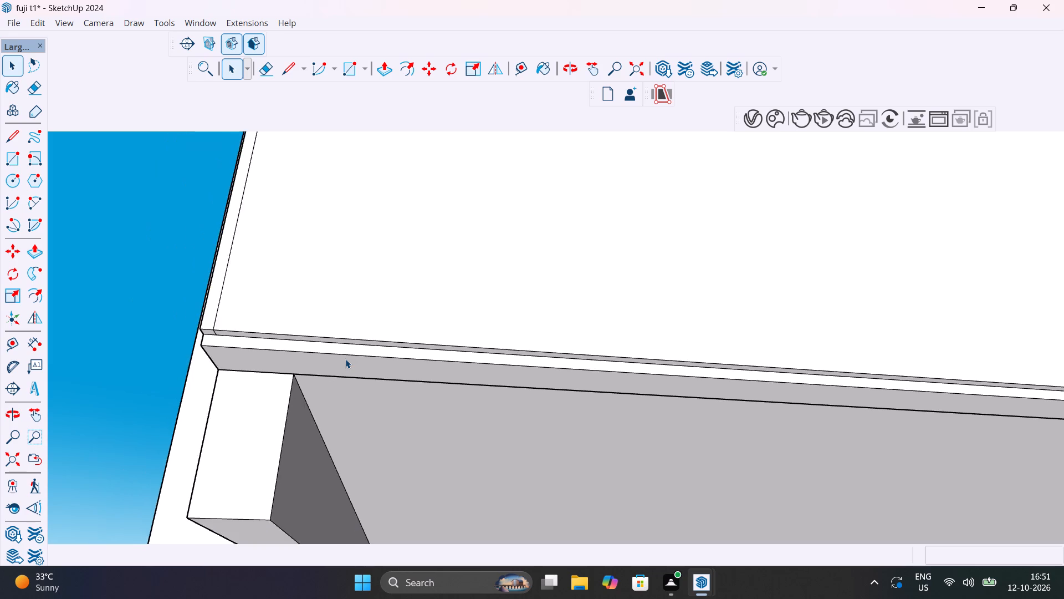
{"action": "scroll", "coordinate": [345, 359], "scroll_direction": "down", "scroll_amount": 6}
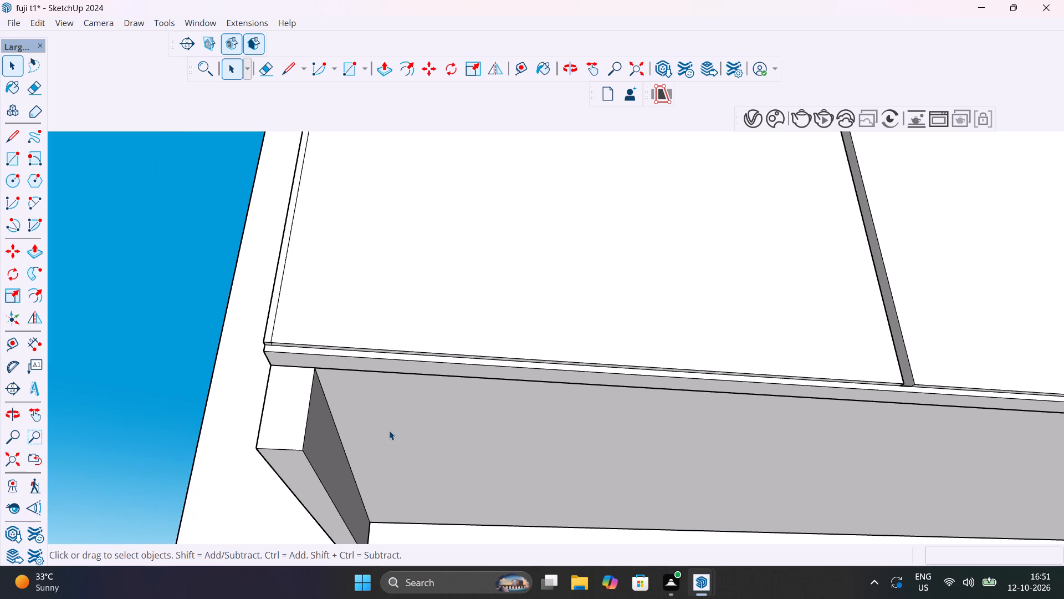
Push/pull the long narrow strip along the front of the cabinet's underside 2" downward, level with the end strips.
{"action": "scroll", "coordinate": [390, 376], "scroll_direction": "up", "scroll_amount": 10}
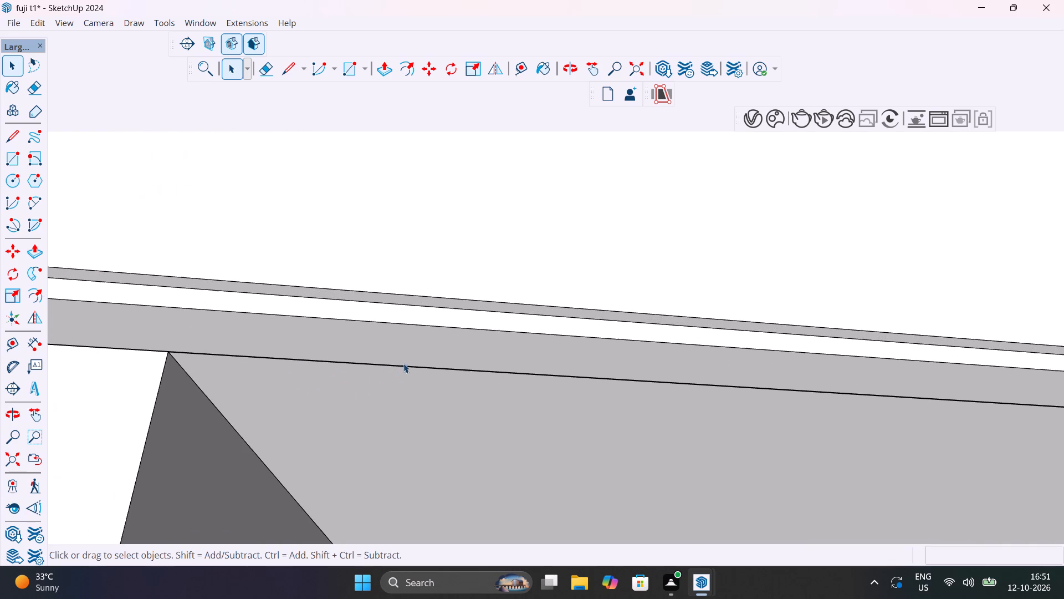
{"action": "left_click", "coordinate": [411, 354]}
{"action": "double_click", "coordinate": [412, 354]}
{"action": "left_click", "coordinate": [412, 354]}
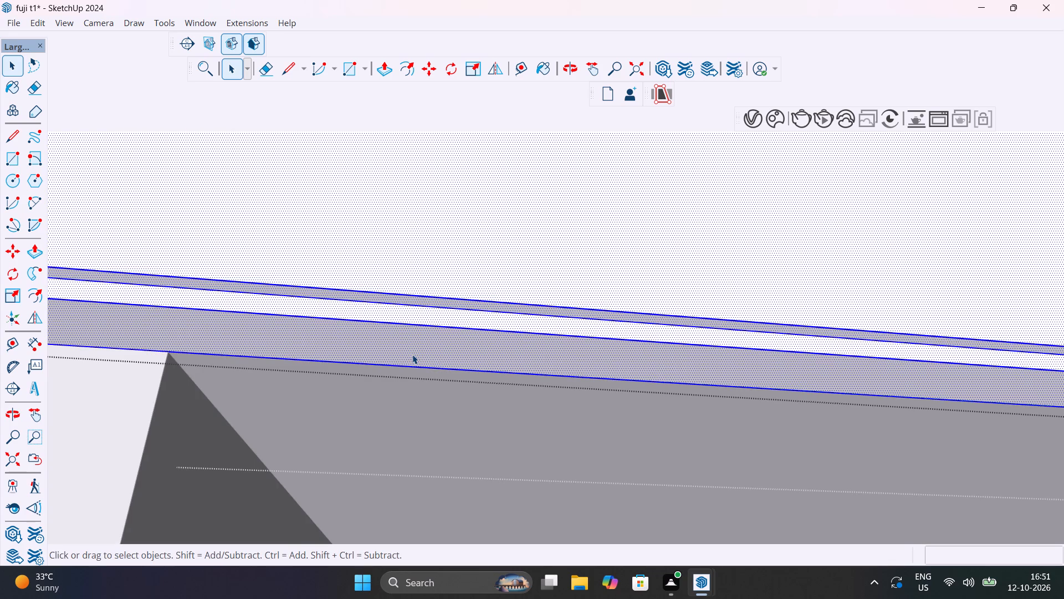
{"action": "left_click", "coordinate": [412, 354]}
{"action": "left_click", "coordinate": [423, 354]}
{"action": "scroll", "coordinate": [447, 351], "scroll_direction": "down", "scroll_amount": 9}
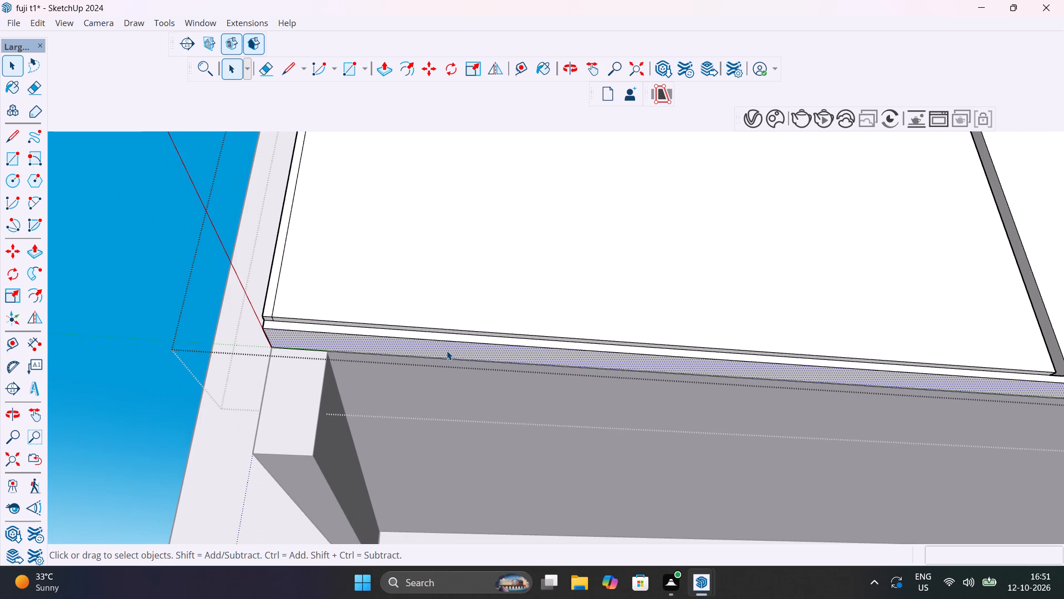
{"action": "key", "text": "p"}
{"action": "left_click", "coordinate": [447, 349]}
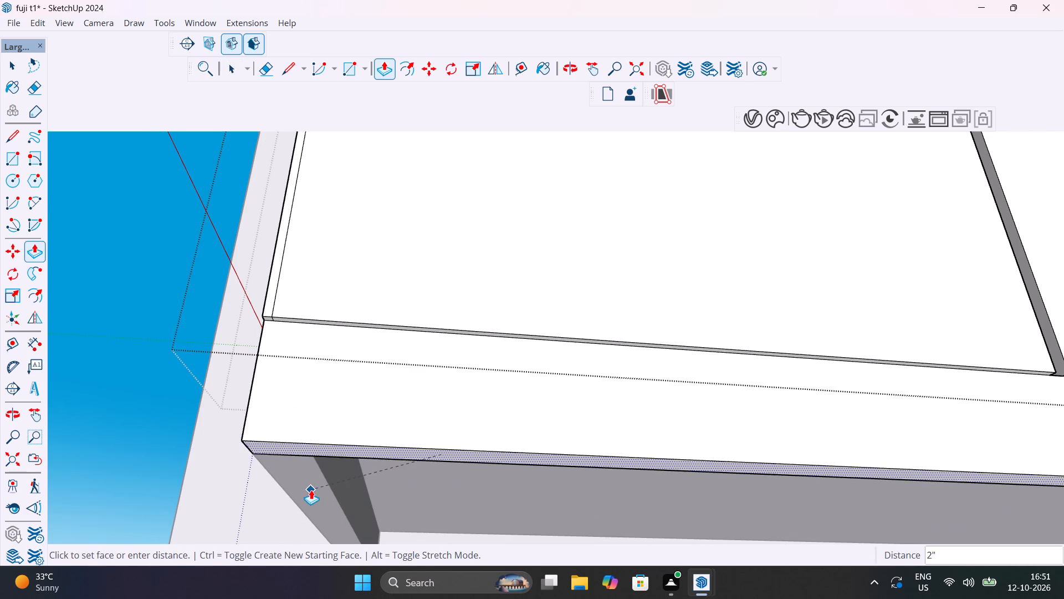
{"action": "middle_click_drag", "start_coordinate": [311, 490], "coordinate": [385, 444]}
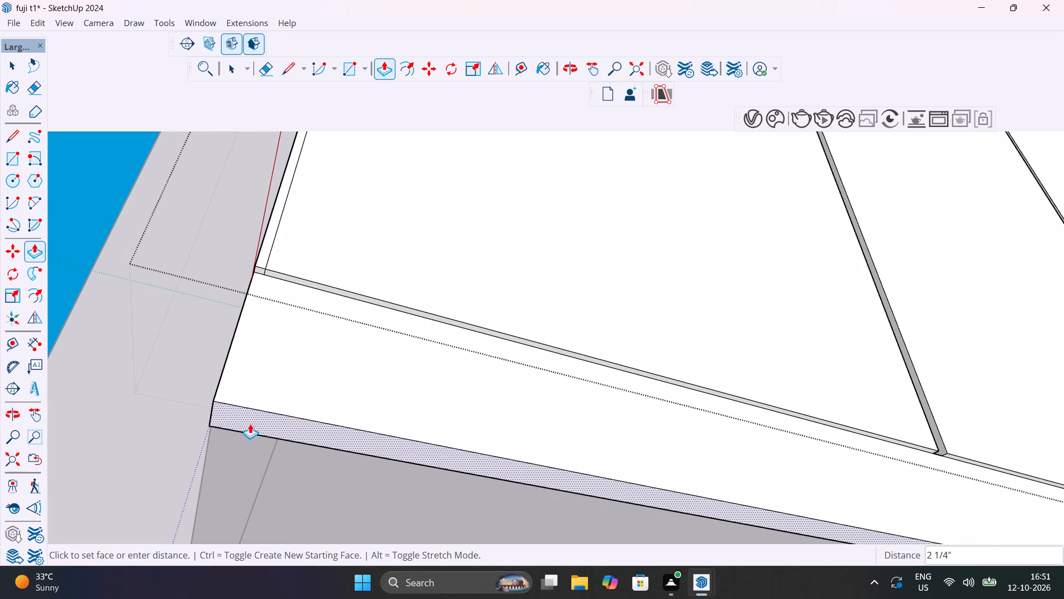
{"action": "middle_click_drag", "start_coordinate": [242, 459], "coordinate": [274, 451]}
{"action": "scroll", "coordinate": [274, 451], "scroll_direction": "up", "scroll_amount": 1}
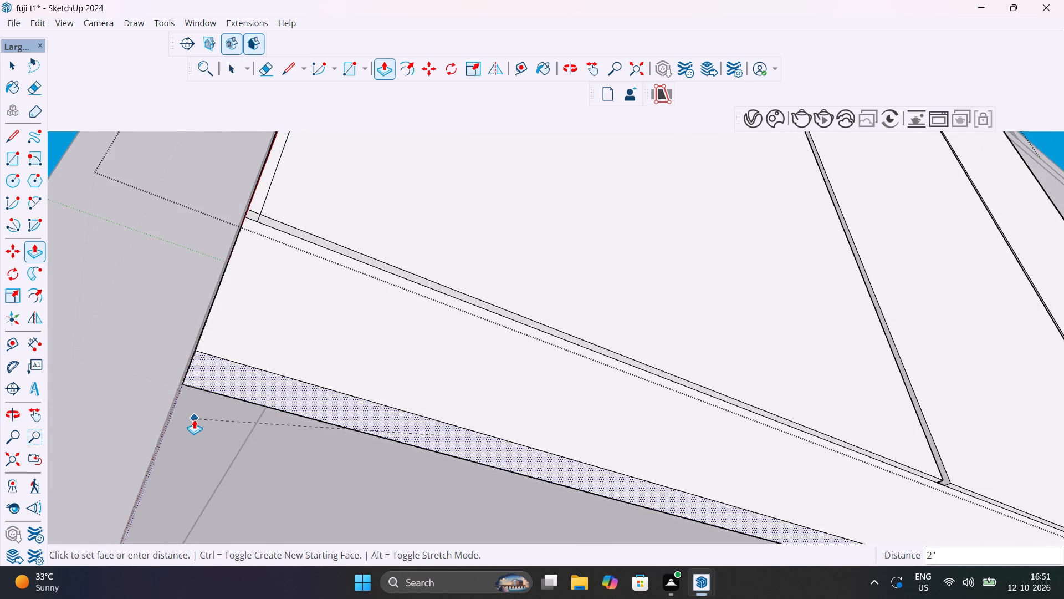
{"action": "left_click", "coordinate": [194, 419]}
{"action": "key", "text": "space"}
{"action": "scroll", "coordinate": [240, 412], "scroll_direction": "down", "scroll_amount": 11}
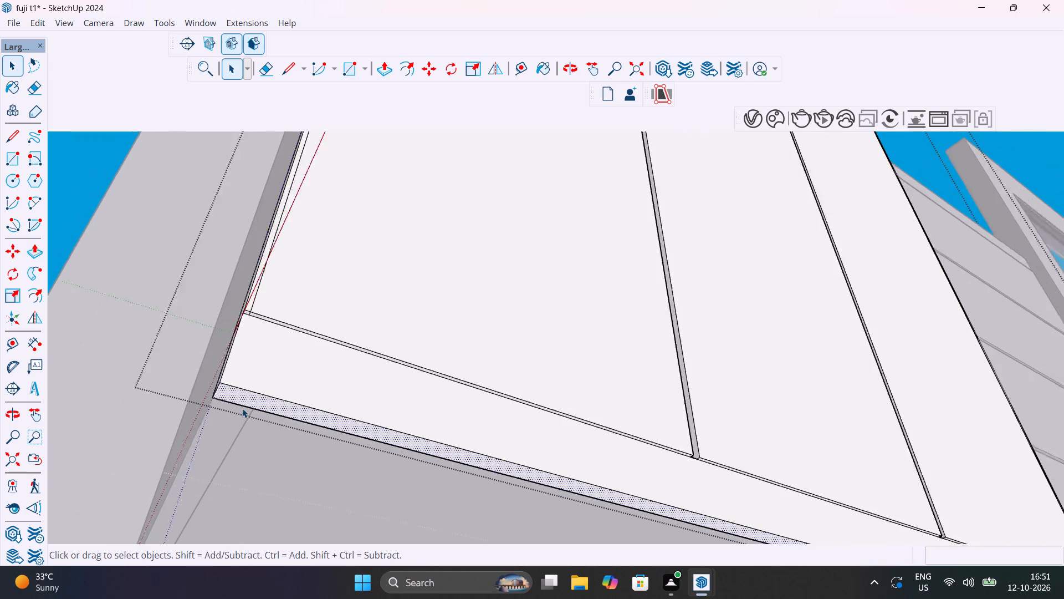
{"action": "scroll", "coordinate": [242, 408], "scroll_direction": "down", "scroll_amount": 2}
{"action": "middle_click_drag", "start_coordinate": [310, 390], "coordinate": [428, 562]}
{"action": "left_click", "coordinate": [518, 446]}
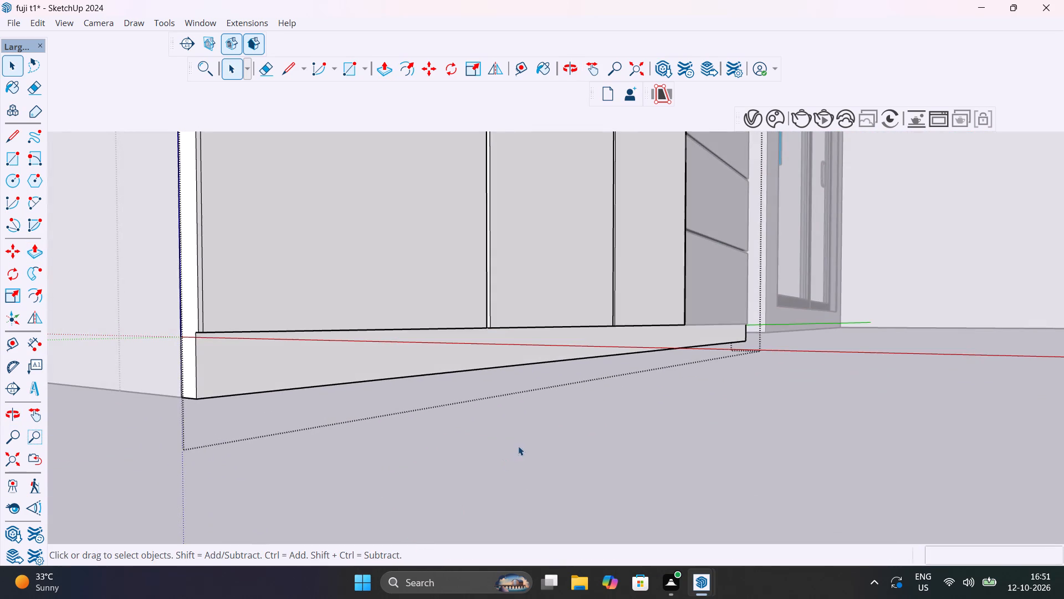
Delete the short edge crossing the narrow ledge on top of the front base strip at the outer end.
{"action": "middle_click_drag", "start_coordinate": [296, 406], "coordinate": [370, 410]}
{"action": "scroll", "coordinate": [406, 390], "scroll_direction": "up", "scroll_amount": 9}
{"action": "middle_click_drag", "start_coordinate": [480, 373], "coordinate": [450, 326]}
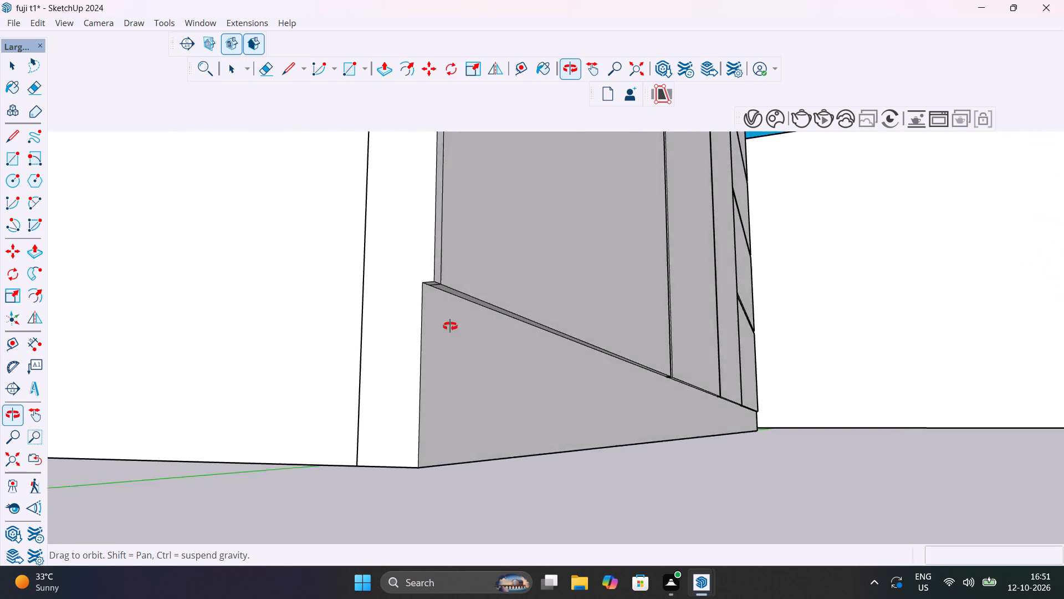
{"action": "middle_click_drag", "start_coordinate": [450, 326], "coordinate": [428, 318]}
{"action": "scroll", "coordinate": [428, 318], "scroll_direction": "up", "scroll_amount": 10}
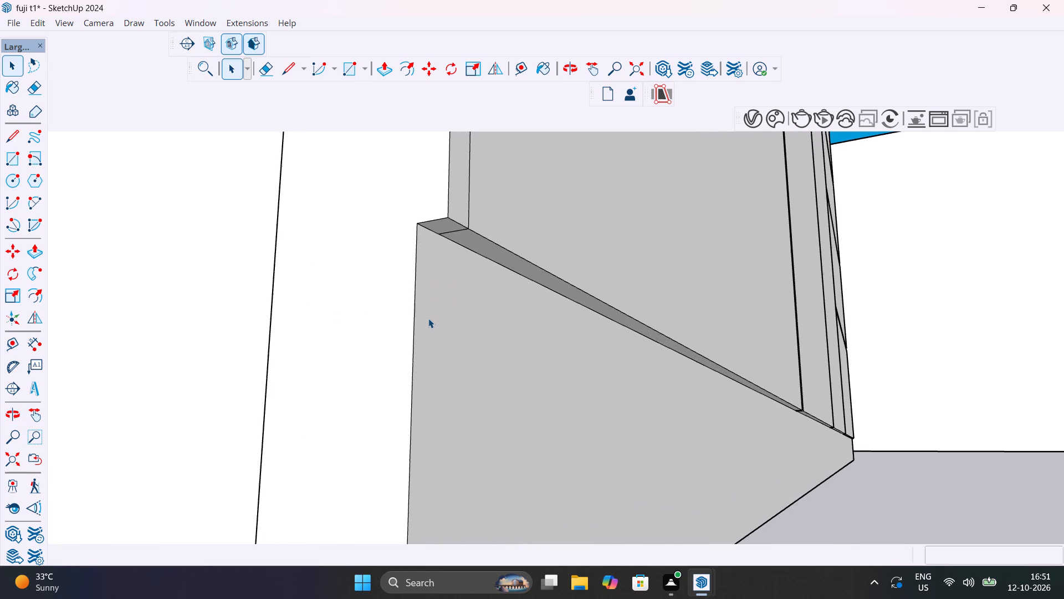
{"action": "triple_click", "coordinate": [428, 318]}
{"action": "scroll", "coordinate": [454, 226], "scroll_direction": "up", "scroll_amount": 4}
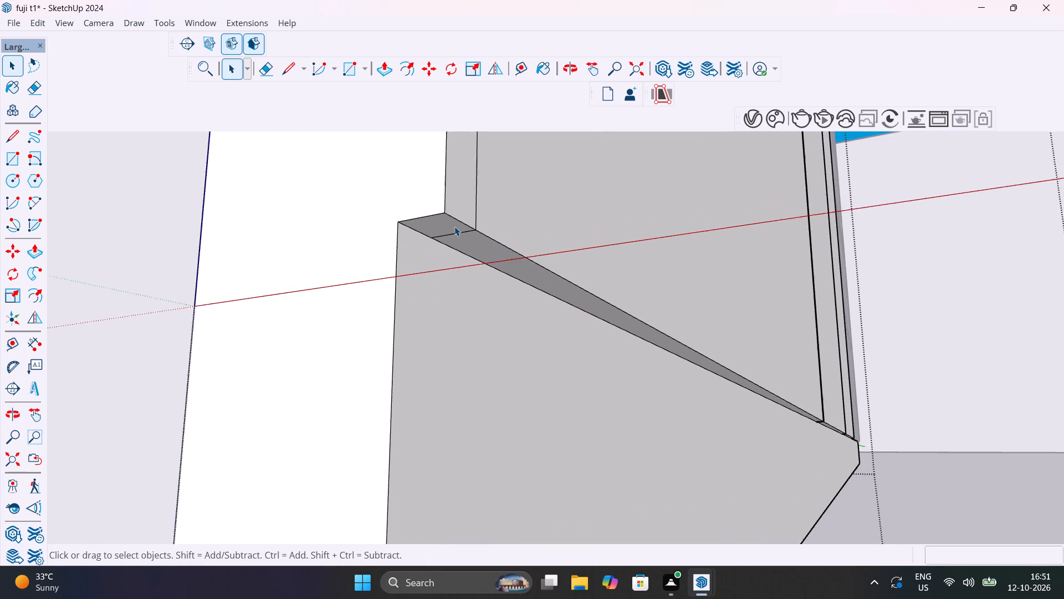
{"action": "scroll", "coordinate": [454, 226], "scroll_direction": "up", "scroll_amount": 1}
{"action": "left_click", "coordinate": [457, 235]}
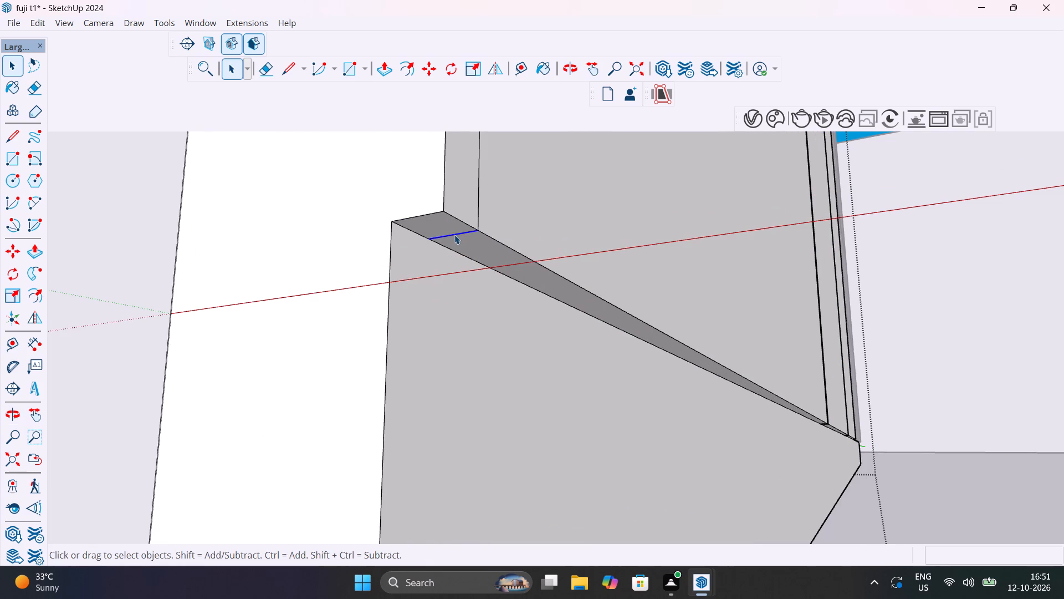
{"action": "key", "text": "Delete"}
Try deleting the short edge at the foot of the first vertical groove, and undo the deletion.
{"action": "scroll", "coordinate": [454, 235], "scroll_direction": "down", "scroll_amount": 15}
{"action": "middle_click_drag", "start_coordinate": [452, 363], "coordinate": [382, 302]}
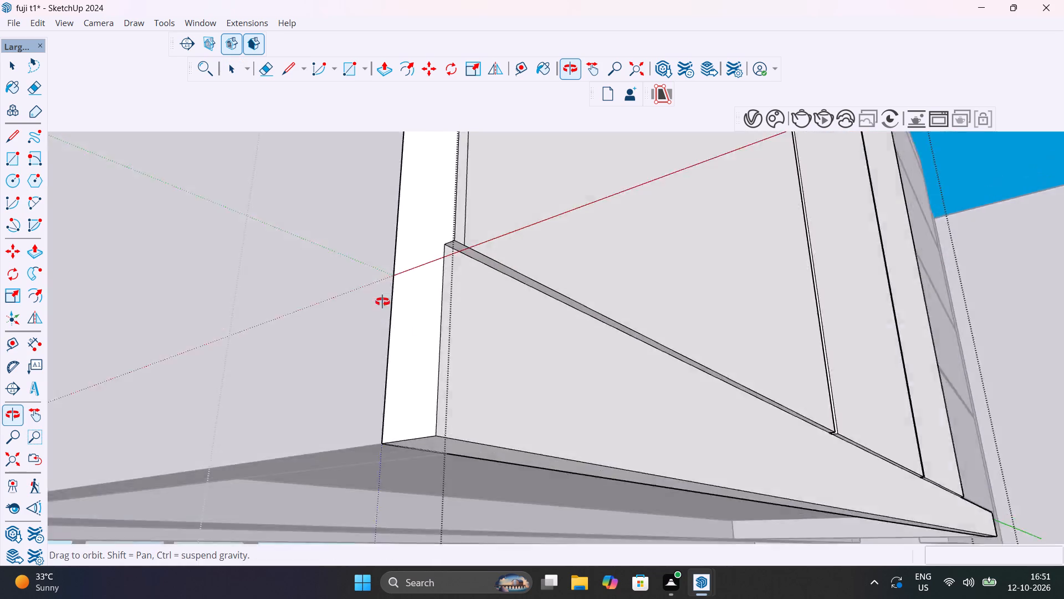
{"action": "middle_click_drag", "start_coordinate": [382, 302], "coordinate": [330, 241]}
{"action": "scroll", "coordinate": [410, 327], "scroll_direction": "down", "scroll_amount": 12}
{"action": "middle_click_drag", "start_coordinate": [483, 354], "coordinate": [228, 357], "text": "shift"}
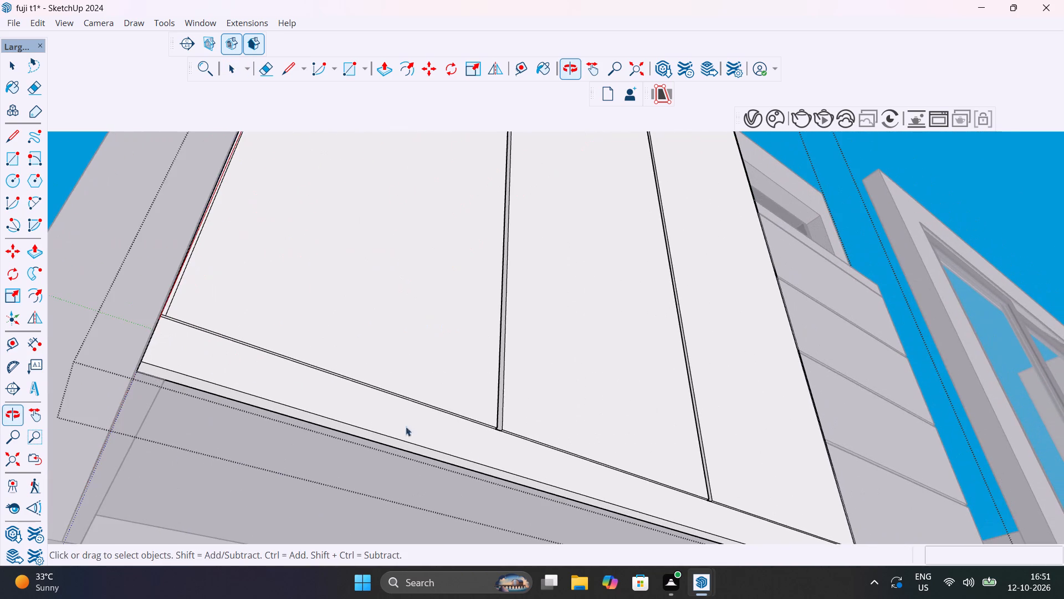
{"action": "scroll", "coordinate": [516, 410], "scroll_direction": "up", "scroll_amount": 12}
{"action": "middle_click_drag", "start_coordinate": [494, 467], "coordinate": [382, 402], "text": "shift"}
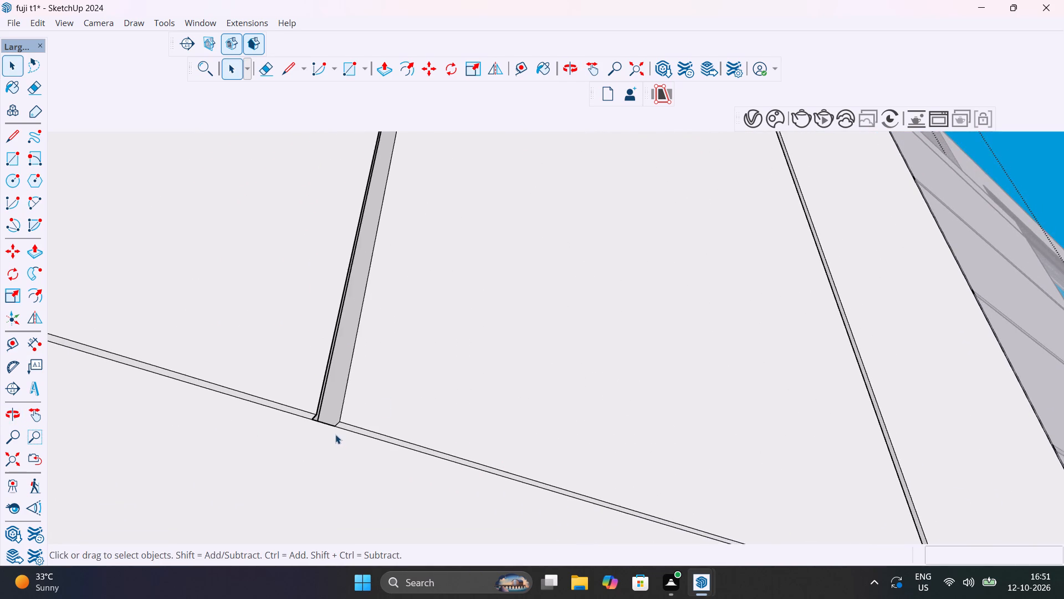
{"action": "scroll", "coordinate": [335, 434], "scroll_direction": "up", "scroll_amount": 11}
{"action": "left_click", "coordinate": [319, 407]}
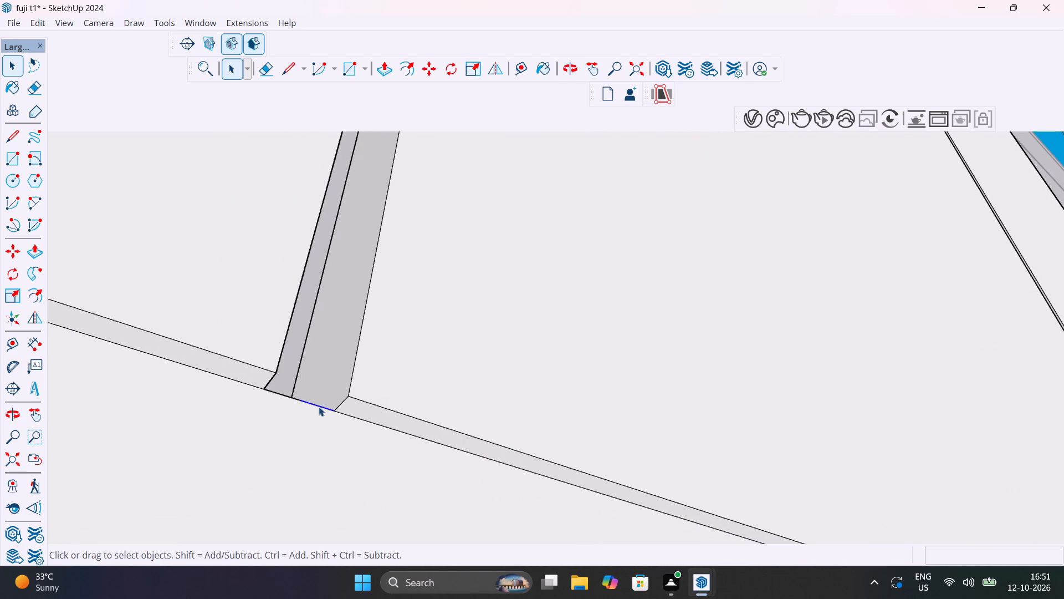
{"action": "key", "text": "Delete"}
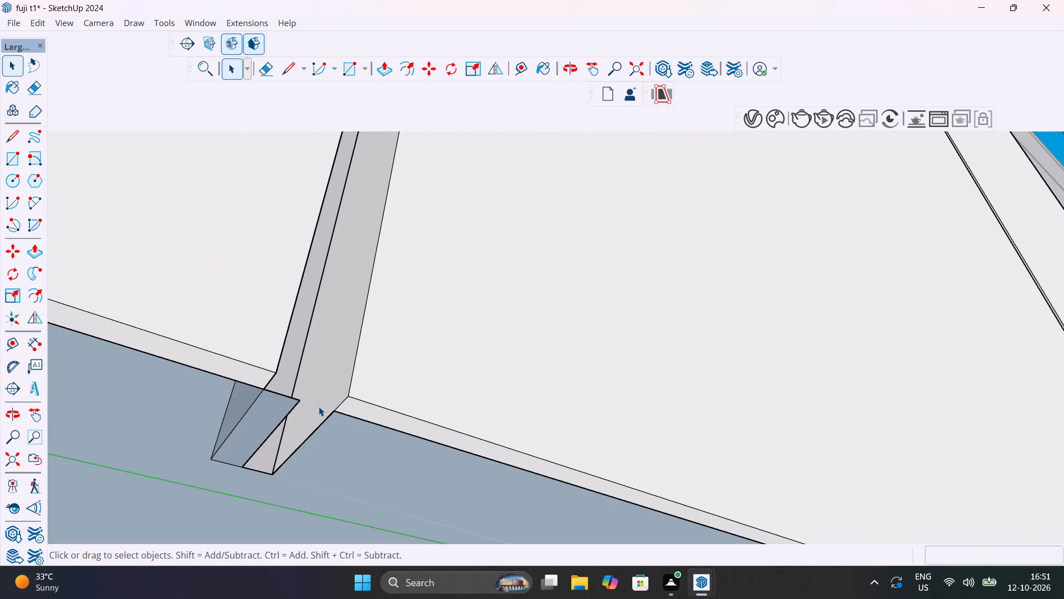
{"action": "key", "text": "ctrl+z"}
Examine the front base strip along the remaining grooves and its corner at the sliding-door end from the front and below.
{"action": "scroll", "coordinate": [319, 407], "scroll_direction": "down", "scroll_amount": 7}
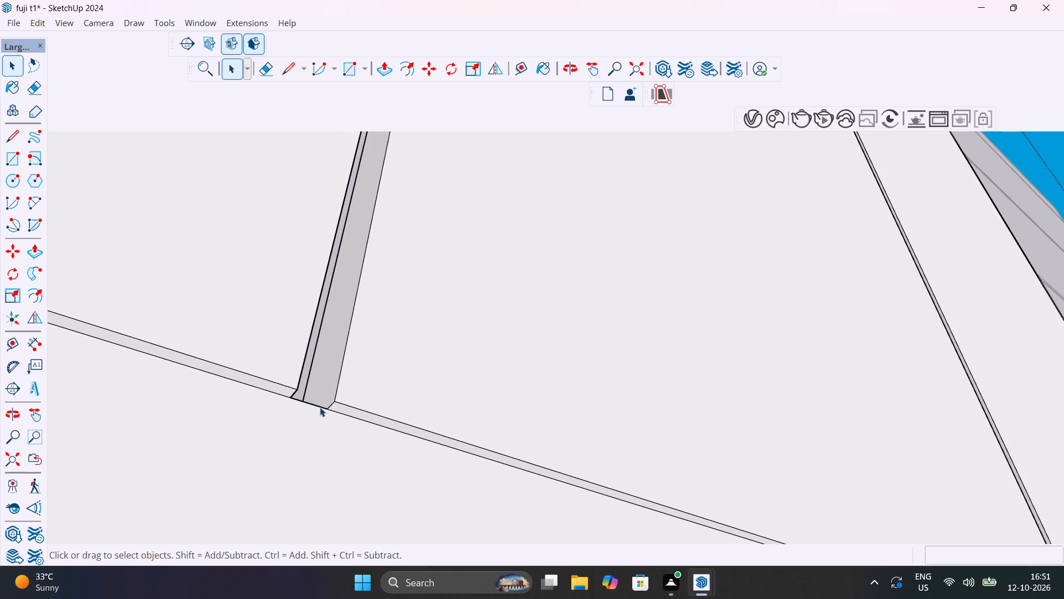
{"action": "scroll", "coordinate": [320, 407], "scroll_direction": "down", "scroll_amount": 13}
{"action": "middle_click_drag", "start_coordinate": [357, 421], "coordinate": [173, 391]}
{"action": "scroll", "coordinate": [347, 418], "scroll_direction": "down", "scroll_amount": 1, "text": "shift"}
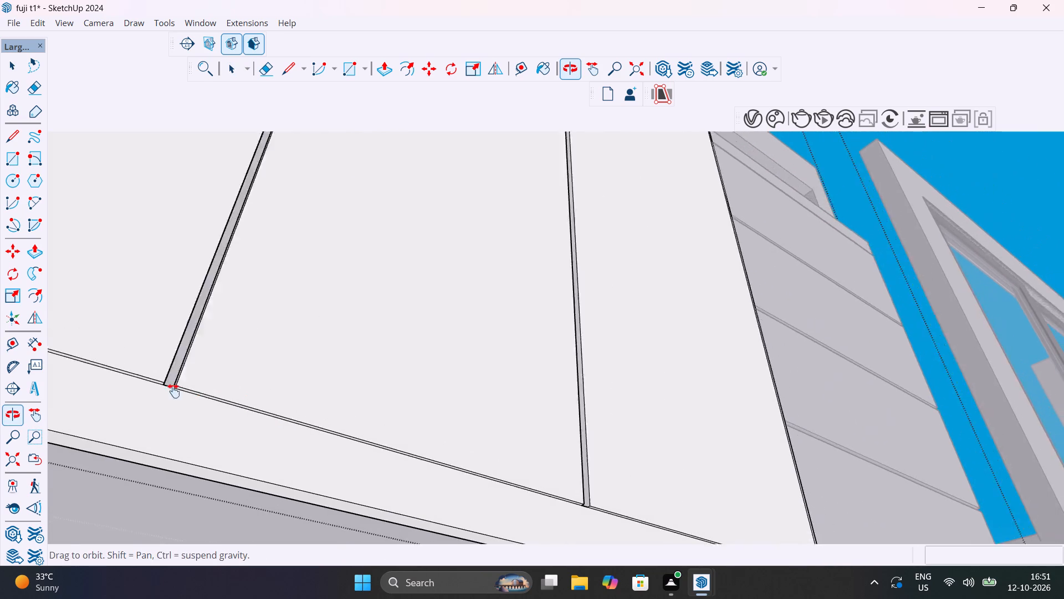
{"action": "middle_click_drag", "start_coordinate": [173, 391], "coordinate": [22, 362]}
{"action": "scroll", "coordinate": [243, 412], "scroll_direction": "down", "scroll_amount": 7}
{"action": "middle_click_drag", "start_coordinate": [494, 500], "coordinate": [163, 418], "text": "shift"}
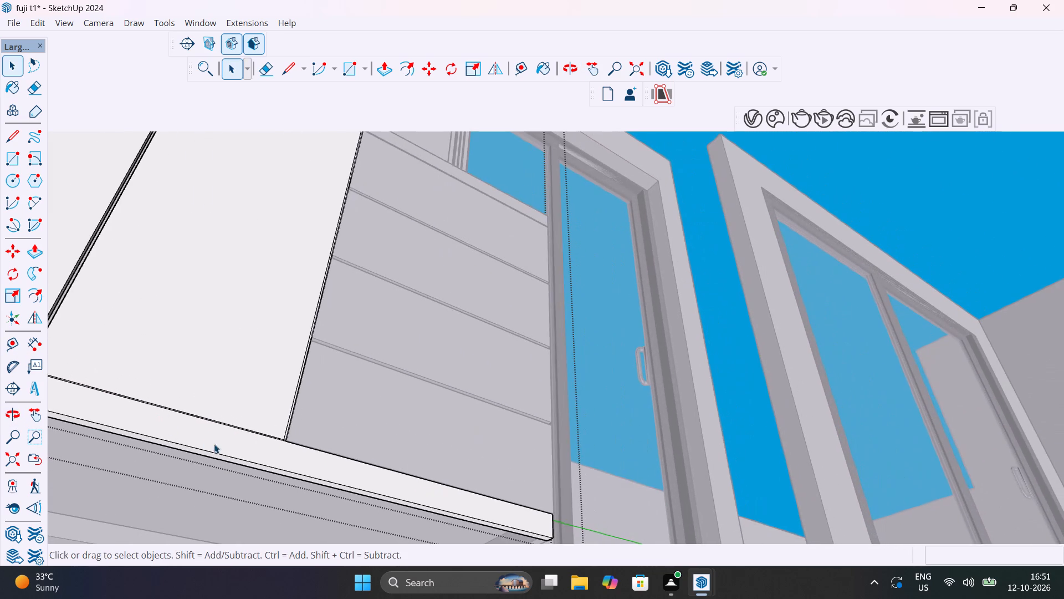
{"action": "scroll", "coordinate": [237, 446], "scroll_direction": "up", "scroll_amount": 20}
{"action": "scroll", "coordinate": [237, 446], "scroll_direction": "up", "scroll_amount": 1}
{"action": "scroll", "coordinate": [383, 472], "scroll_direction": "down", "scroll_amount": 3}
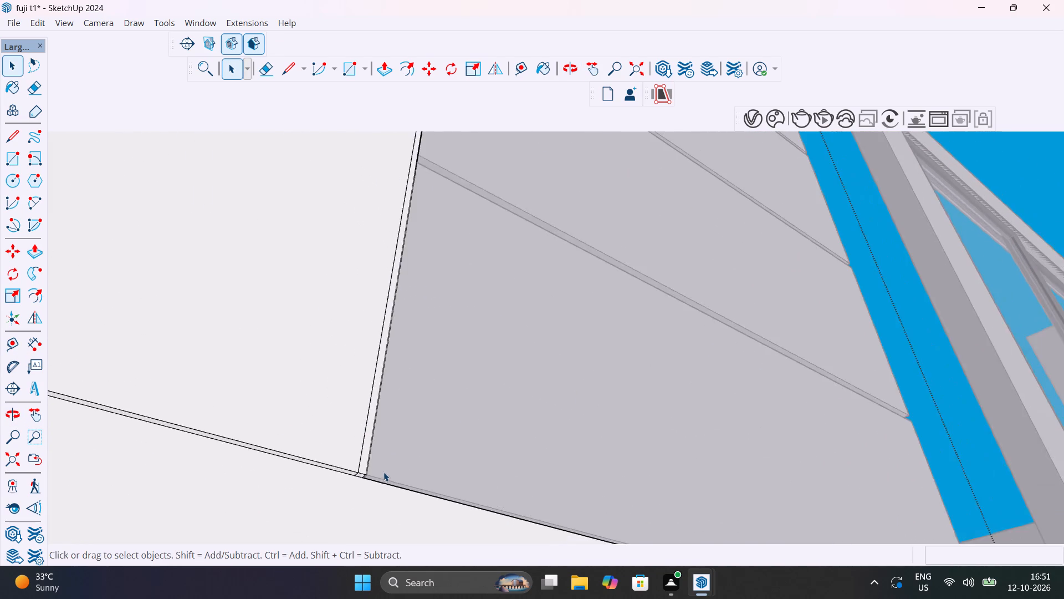
{"action": "scroll", "coordinate": [383, 472], "scroll_direction": "down", "scroll_amount": 20}
{"action": "scroll", "coordinate": [383, 472], "scroll_direction": "down", "scroll_amount": 2}
{"action": "scroll", "coordinate": [419, 474], "scroll_direction": "up", "scroll_amount": 1, "text": "shift"}
{"action": "middle_click_drag", "start_coordinate": [419, 474], "coordinate": [190, 378], "text": "shift"}
{"action": "scroll", "coordinate": [387, 475], "scroll_direction": "up", "scroll_amount": 2}
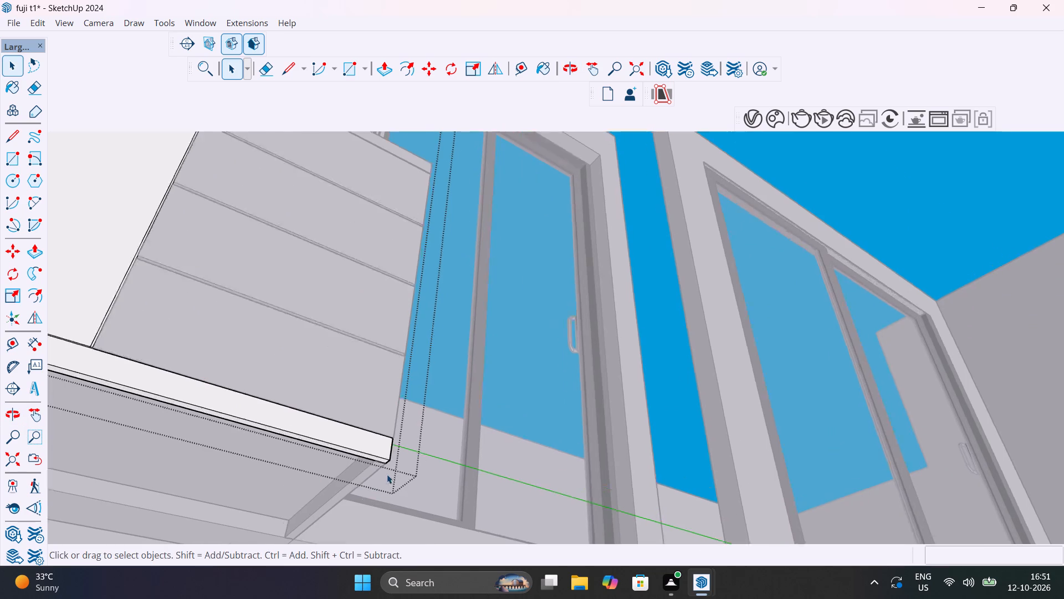
{"action": "scroll", "coordinate": [387, 474], "scroll_direction": "up", "scroll_amount": 11}
{"action": "scroll", "coordinate": [388, 471], "scroll_direction": "down", "scroll_amount": 6}
{"action": "middle_click_drag", "start_coordinate": [381, 471], "coordinate": [443, 394]}
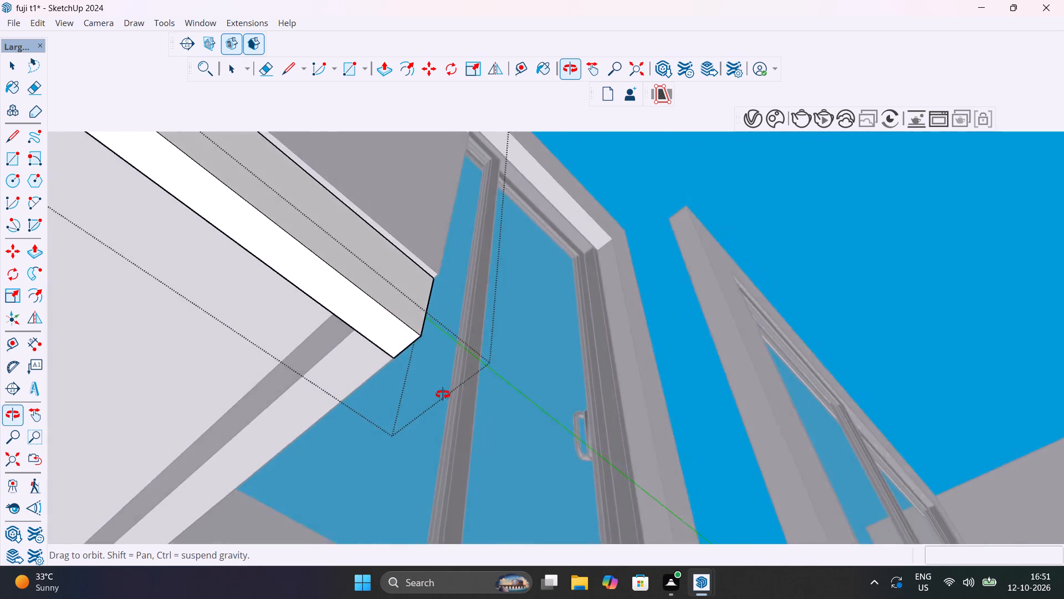
{"action": "middle_click_drag", "start_coordinate": [443, 394], "coordinate": [725, 513]}
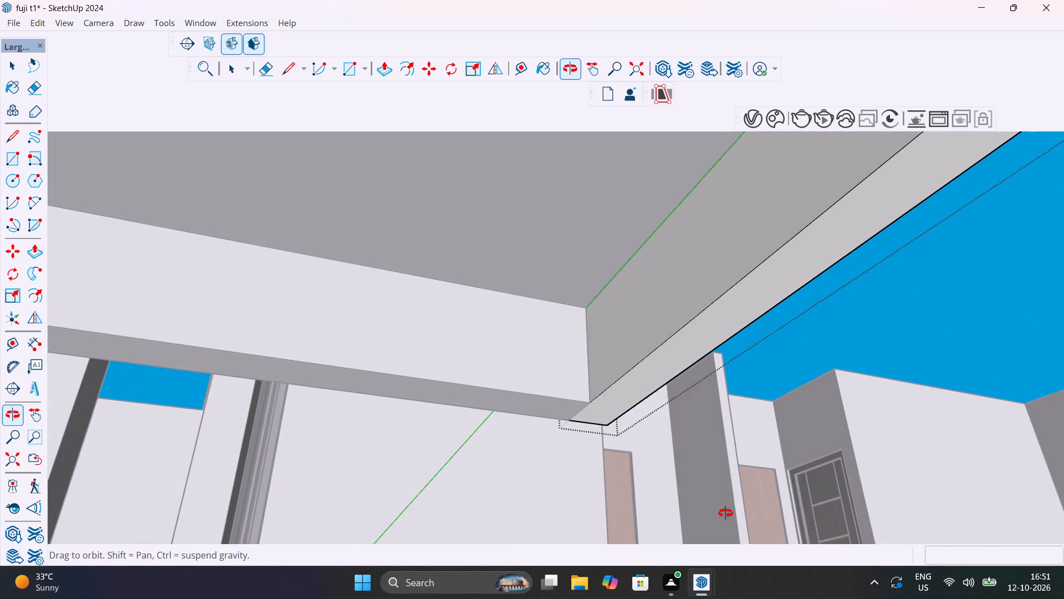
{"action": "middle_click_drag", "start_coordinate": [725, 513], "coordinate": [458, 490]}
{"action": "scroll", "coordinate": [427, 424], "scroll_direction": "down", "scroll_amount": 8}
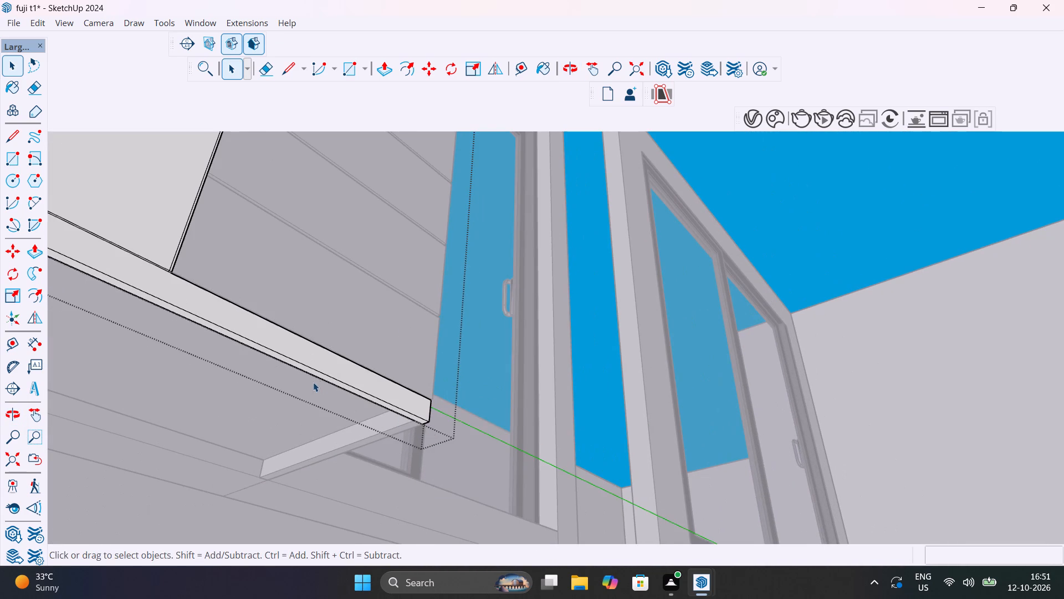
Open the cabinet group for editing and delete the short vertical seam edge on the front base strip below the last groove.
{"action": "middle_click_drag", "start_coordinate": [313, 382], "coordinate": [610, 482]}
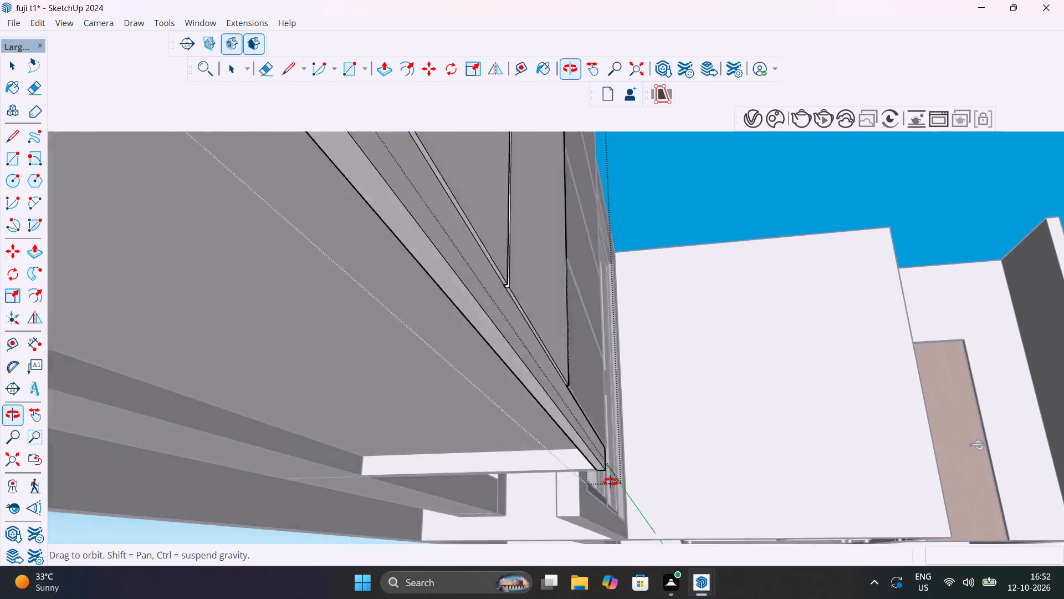
{"action": "middle_click_drag", "start_coordinate": [610, 482], "coordinate": [580, 511]}
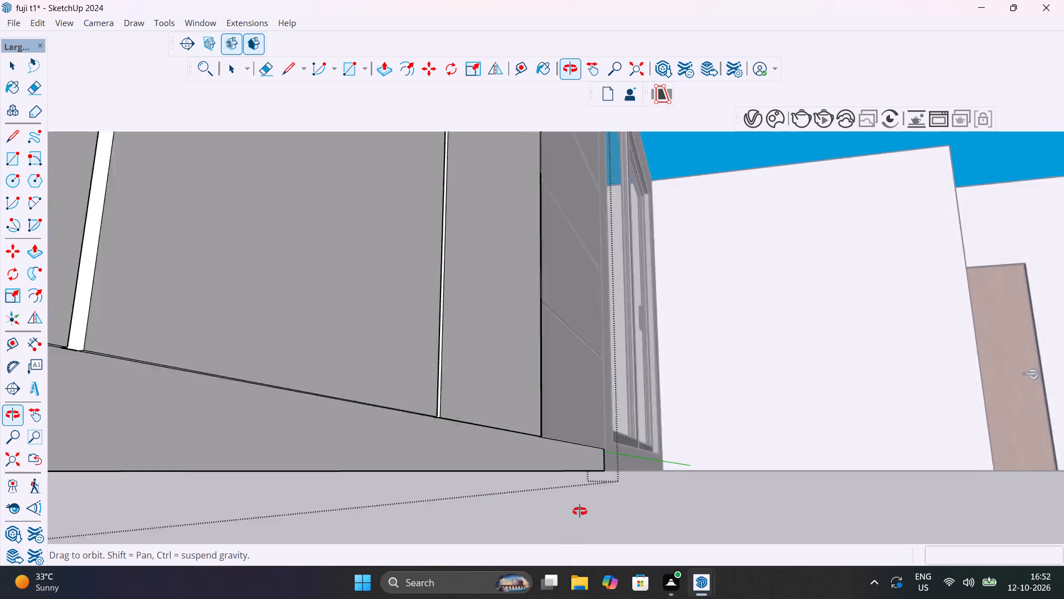
{"action": "middle_click_drag", "start_coordinate": [580, 511], "coordinate": [545, 520]}
{"action": "scroll", "coordinate": [477, 469], "scroll_direction": "down", "scroll_amount": 16}
{"action": "left_click", "coordinate": [315, 528]}
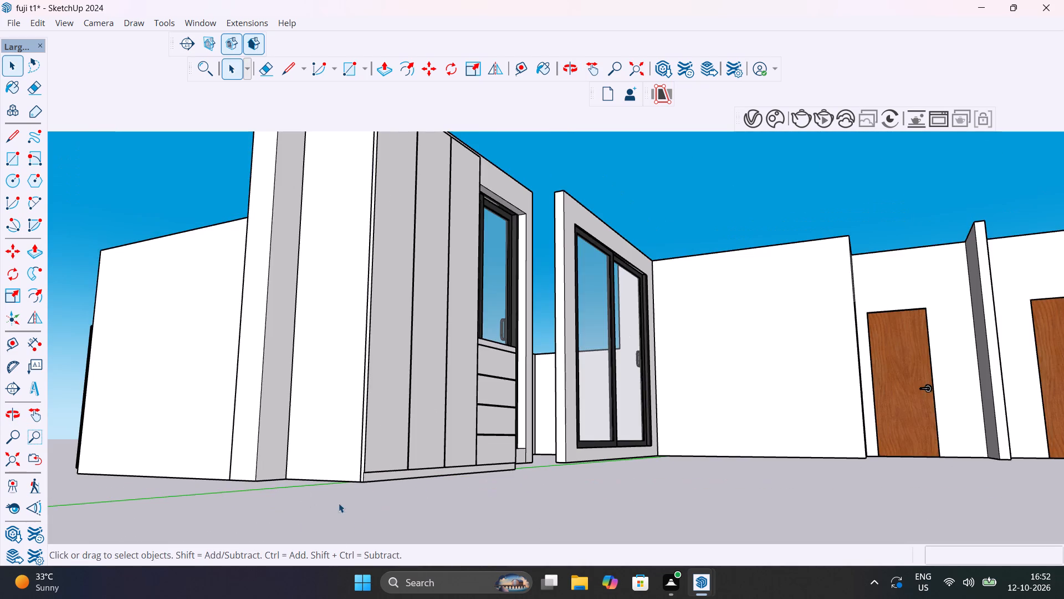
{"action": "scroll", "coordinate": [388, 466], "scroll_direction": "up", "scroll_amount": 15}
{"action": "middle_click_drag", "start_coordinate": [300, 537], "coordinate": [333, 485]}
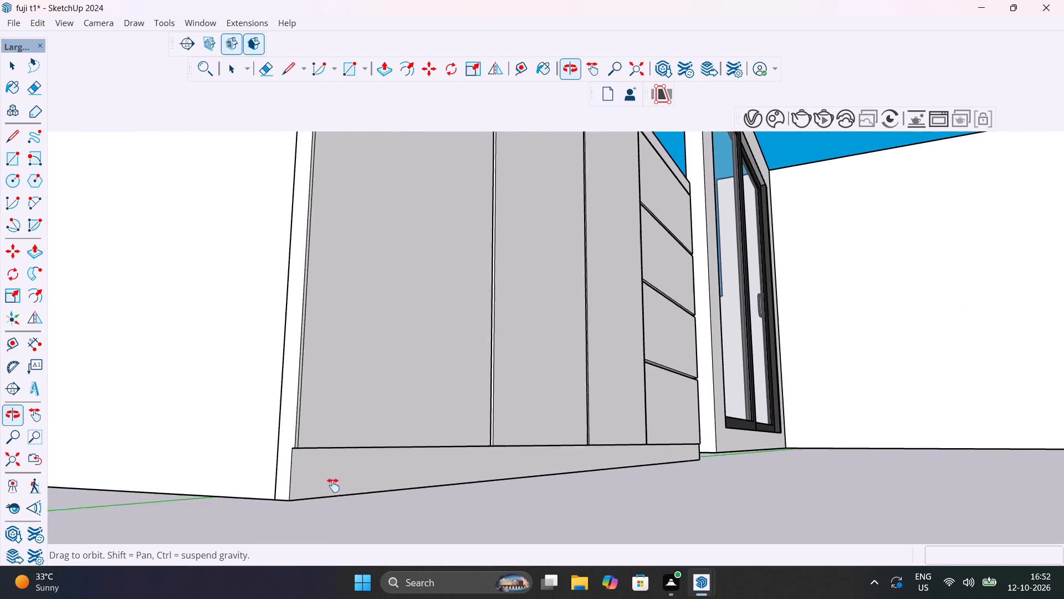
{"action": "middle_click_drag", "start_coordinate": [333, 485], "coordinate": [462, 463]}
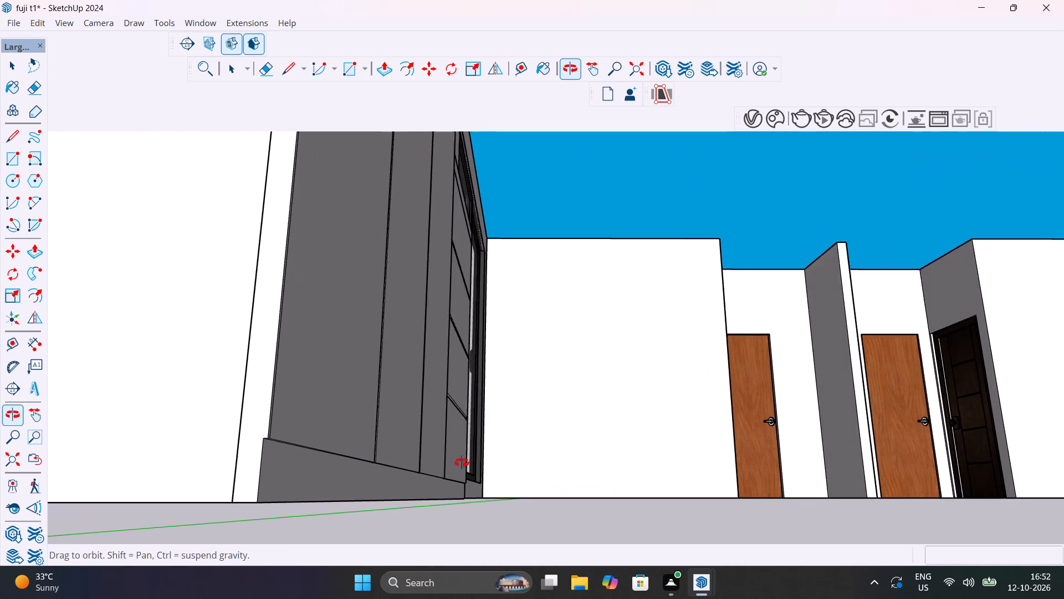
{"action": "middle_click_drag", "start_coordinate": [462, 463], "coordinate": [457, 463]}
{"action": "left_click", "coordinate": [386, 483]}
{"action": "double_click", "coordinate": [386, 483]}
{"action": "left_click", "coordinate": [386, 483]}
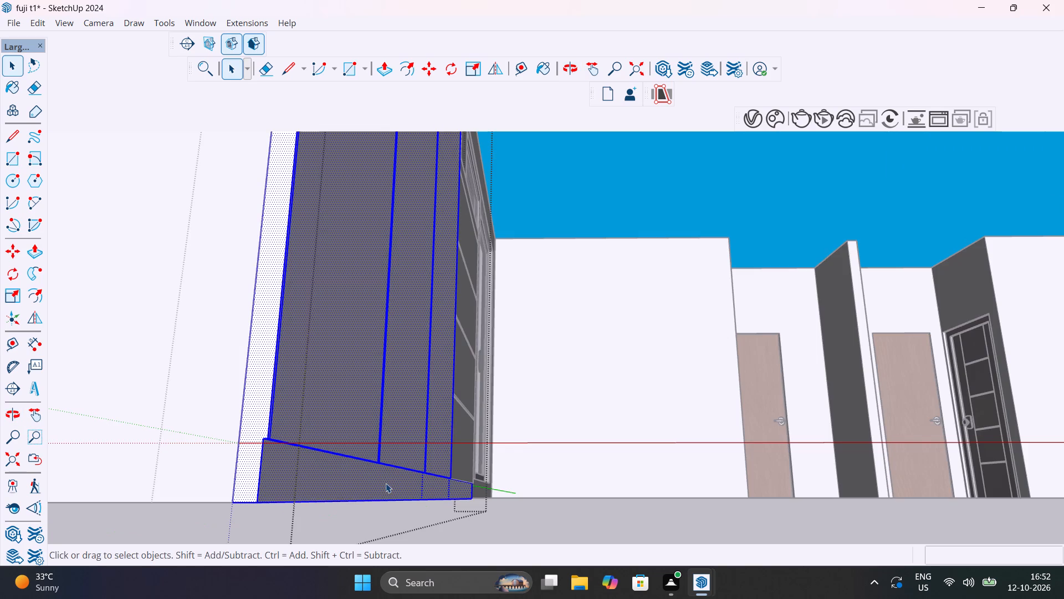
{"action": "double_click", "coordinate": [386, 483]}
{"action": "scroll", "coordinate": [433, 479], "scroll_direction": "up", "scroll_amount": 9}
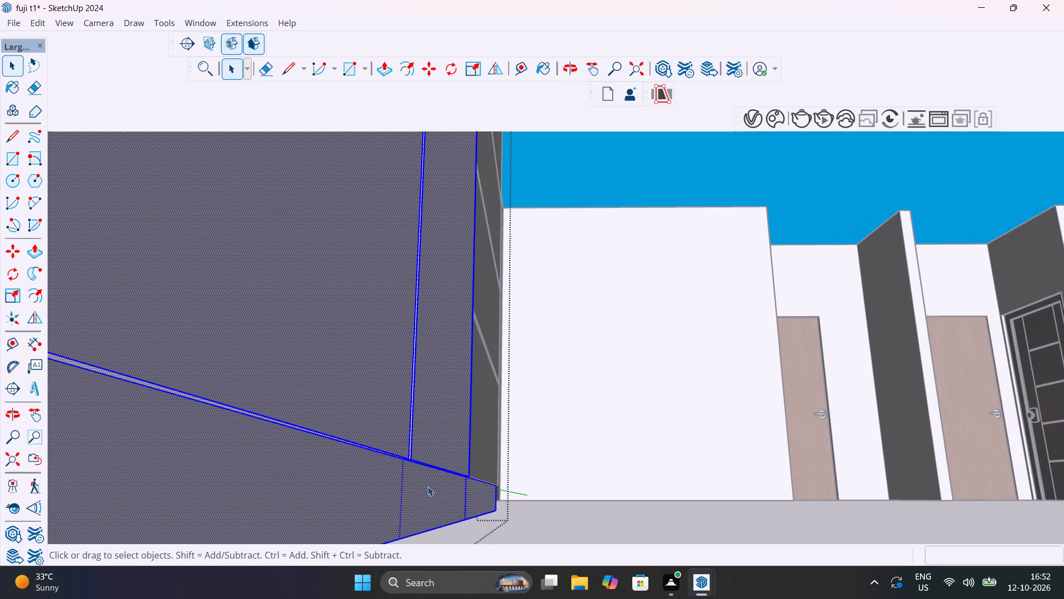
{"action": "left_click", "coordinate": [402, 500]}
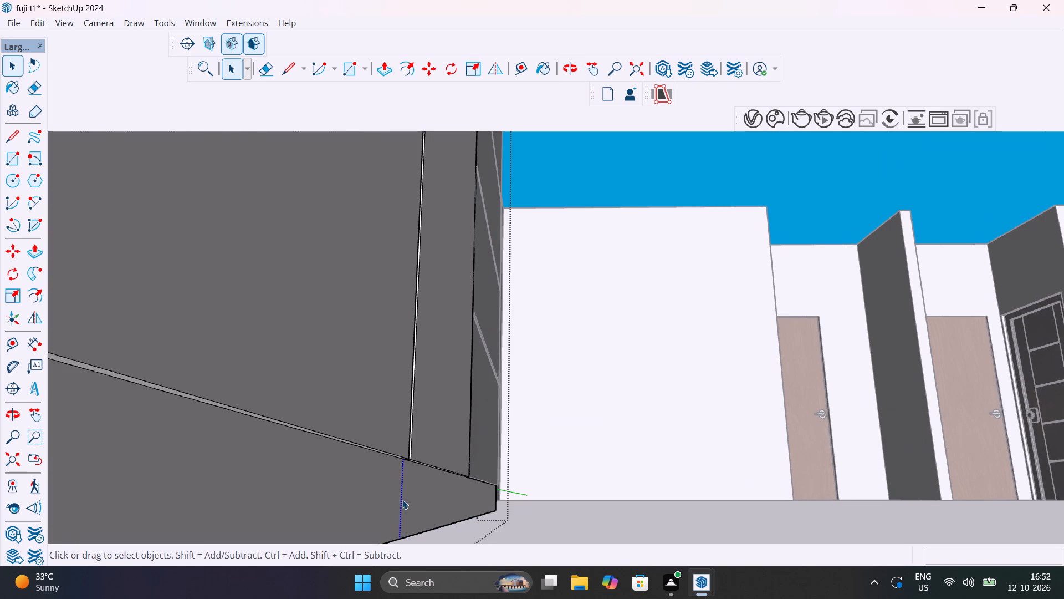
{"action": "key", "text": "Delete"}
Delete the remaining short vertical seam edge on the front base strip, where the grooved fronts meet the drawer block.
{"action": "triple_click", "coordinate": [438, 498]}
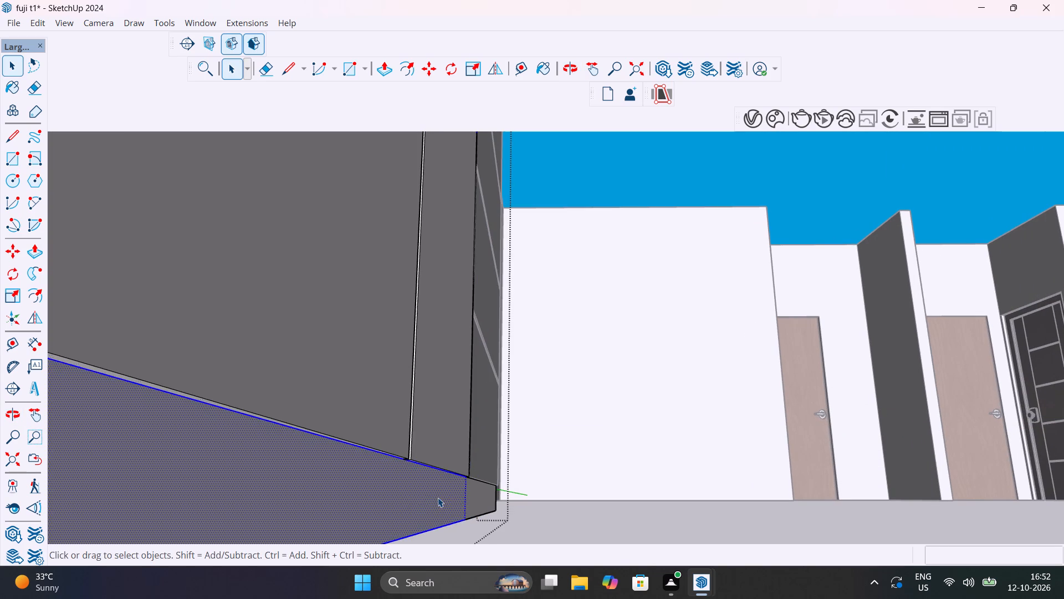
{"action": "left_click", "coordinate": [465, 503]}
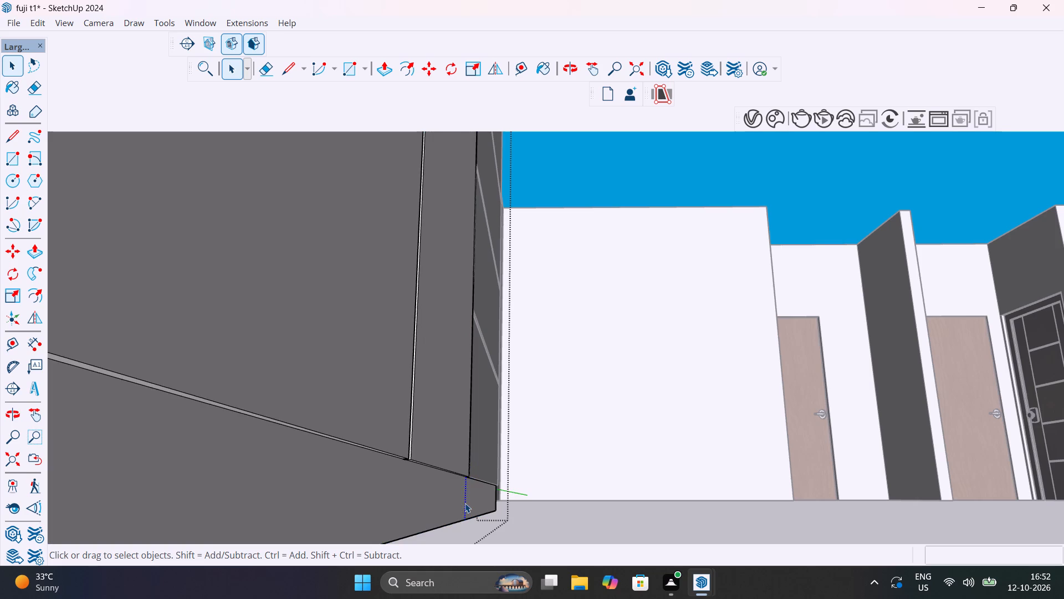
{"action": "key", "text": "Delete"}
{"action": "scroll", "coordinate": [465, 503], "scroll_direction": "down", "scroll_amount": 4}
{"action": "left_click", "coordinate": [465, 500]}
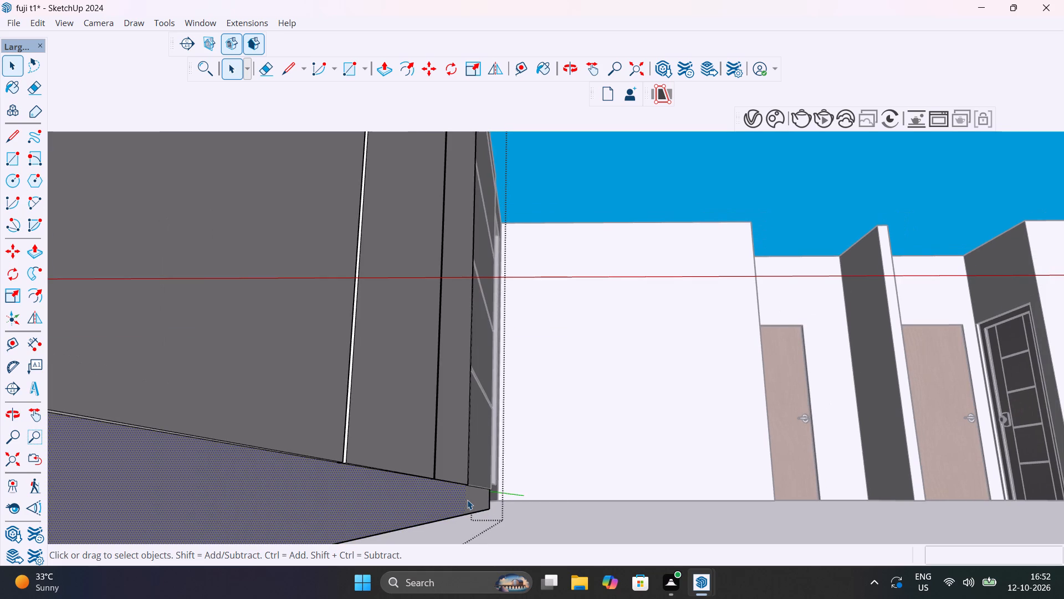
{"action": "scroll", "coordinate": [465, 500], "scroll_direction": "down", "scroll_amount": 8}
{"action": "double_click", "coordinate": [458, 504]}
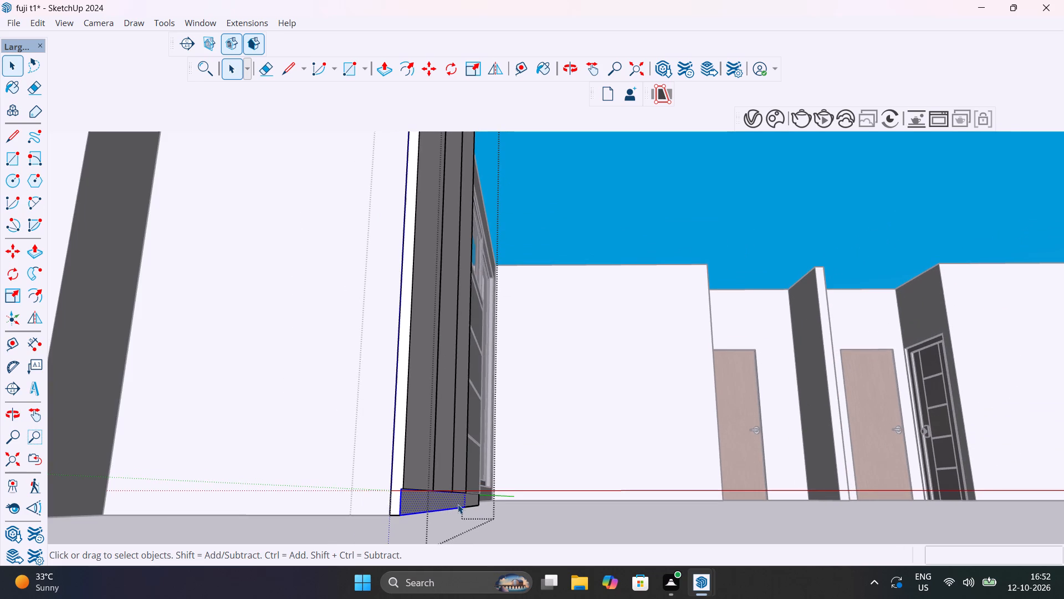
{"action": "scroll", "coordinate": [468, 499], "scroll_direction": "up", "scroll_amount": 11}
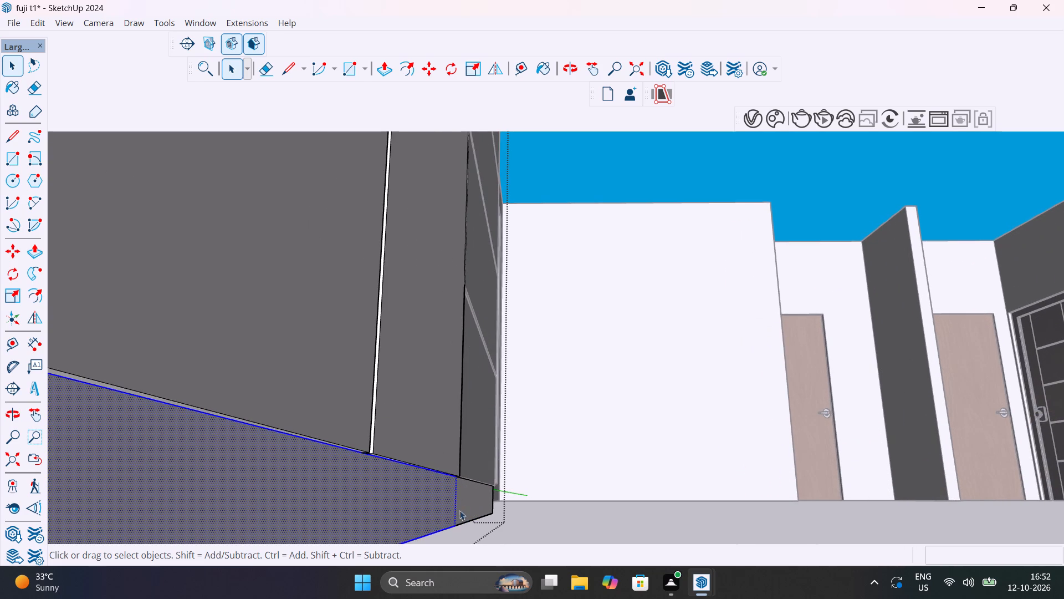
{"action": "left_click", "coordinate": [456, 514]}
{"action": "key", "text": "Delete"}
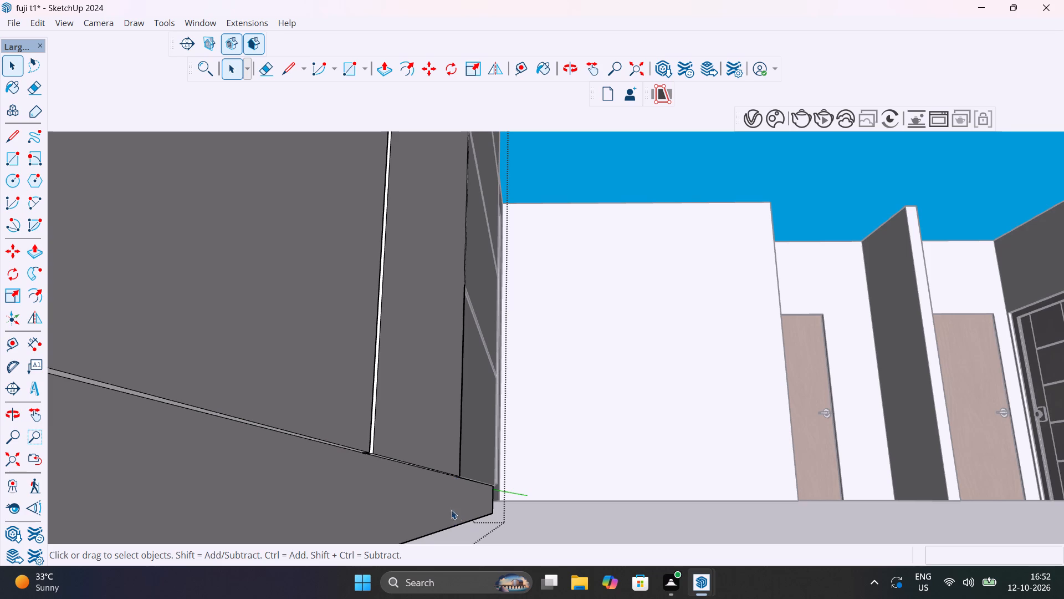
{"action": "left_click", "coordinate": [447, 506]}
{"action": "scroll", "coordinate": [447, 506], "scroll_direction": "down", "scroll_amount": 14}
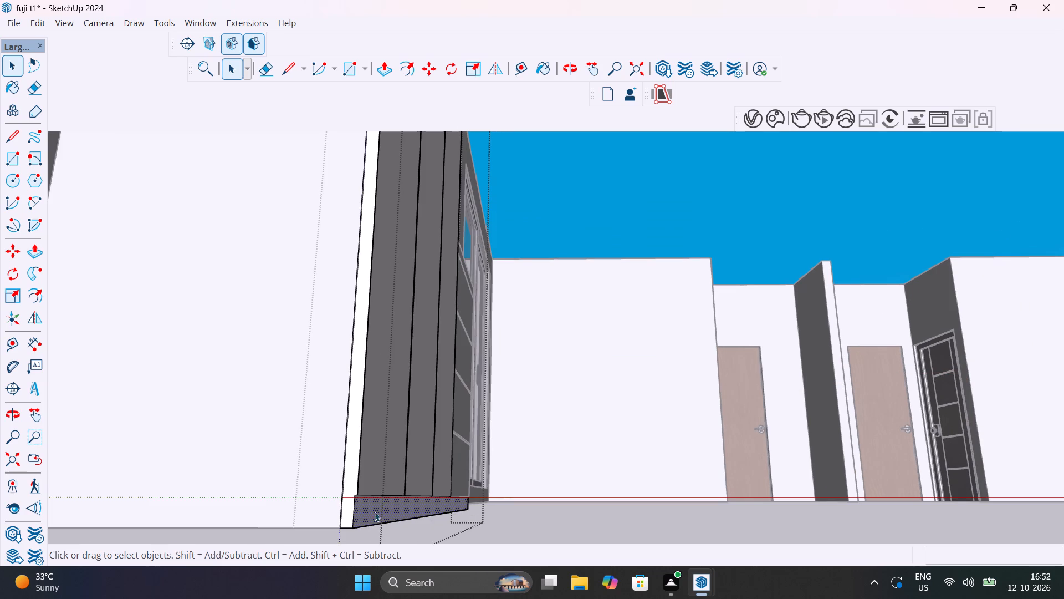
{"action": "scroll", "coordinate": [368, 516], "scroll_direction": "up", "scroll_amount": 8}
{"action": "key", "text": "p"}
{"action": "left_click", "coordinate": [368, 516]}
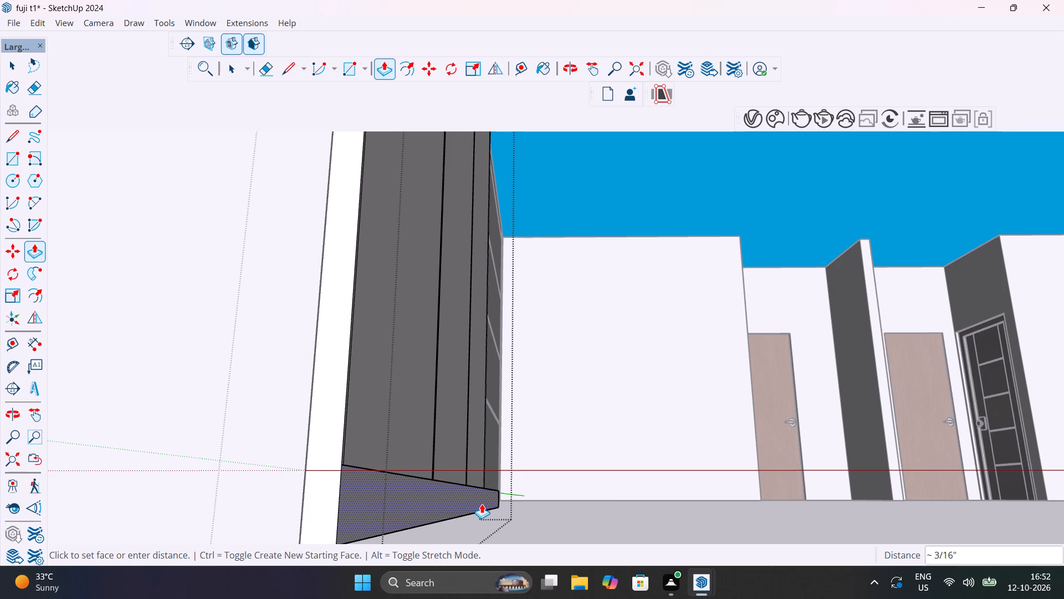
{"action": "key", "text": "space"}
Push/pull the front base strip's face 7/16" inward, setting it back behind the cabinet fronts, and leave the group.
{"action": "left_click", "coordinate": [382, 505]}
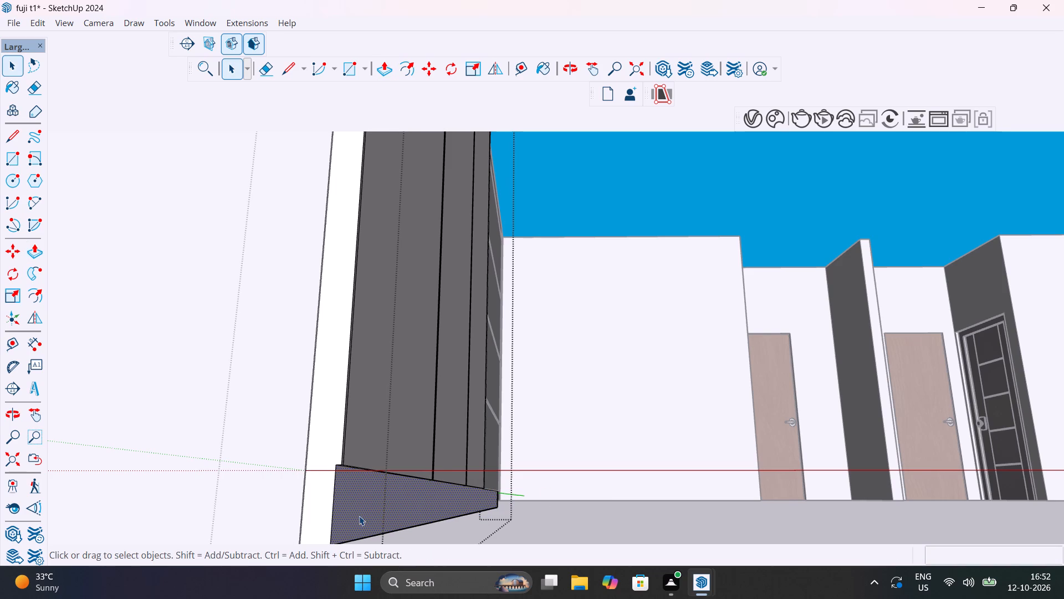
{"action": "key", "text": "p"}
{"action": "left_click", "coordinate": [361, 511]}
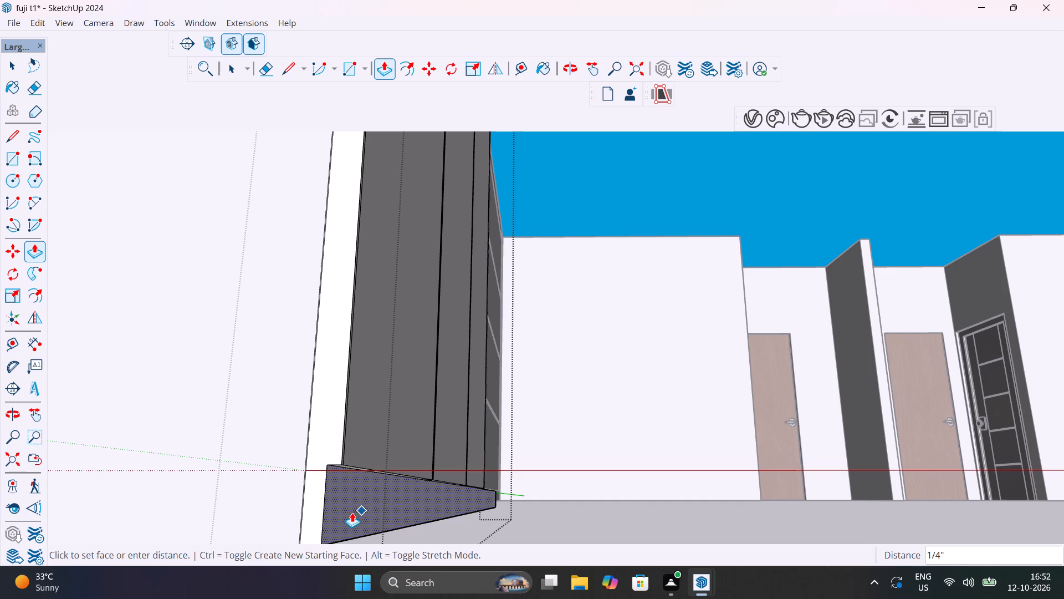
{"action": "left_click", "coordinate": [347, 512]}
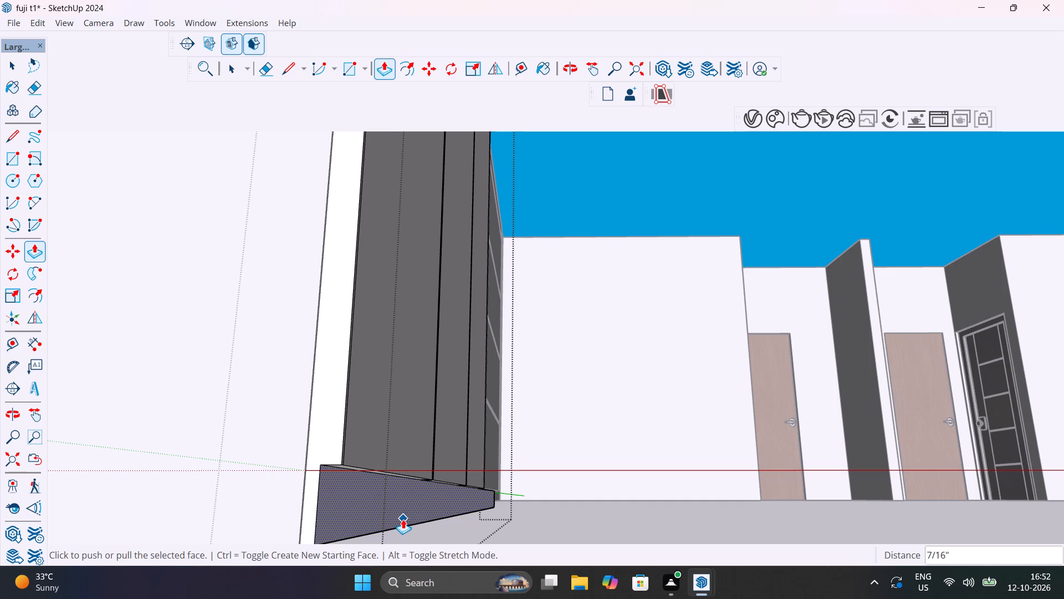
{"action": "key", "text": "space"}
{"action": "left_click", "coordinate": [638, 515]}
Examine the recessed front base strip and the whole cabinet beside the sliding doors from low and raised viewpoints.
{"action": "scroll", "coordinate": [511, 512], "scroll_direction": "down", "scroll_amount": 6}
{"action": "middle_click_drag", "start_coordinate": [525, 500], "coordinate": [442, 535]}
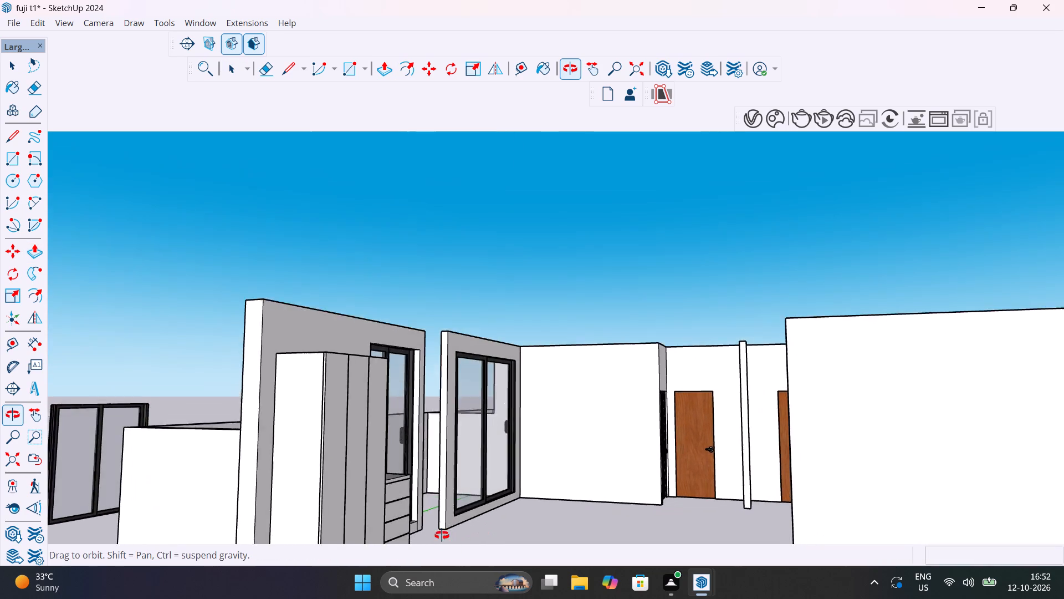
{"action": "middle_click_drag", "start_coordinate": [442, 535], "coordinate": [522, 438]}
{"action": "scroll", "coordinate": [432, 448], "scroll_direction": "up", "scroll_amount": 2}
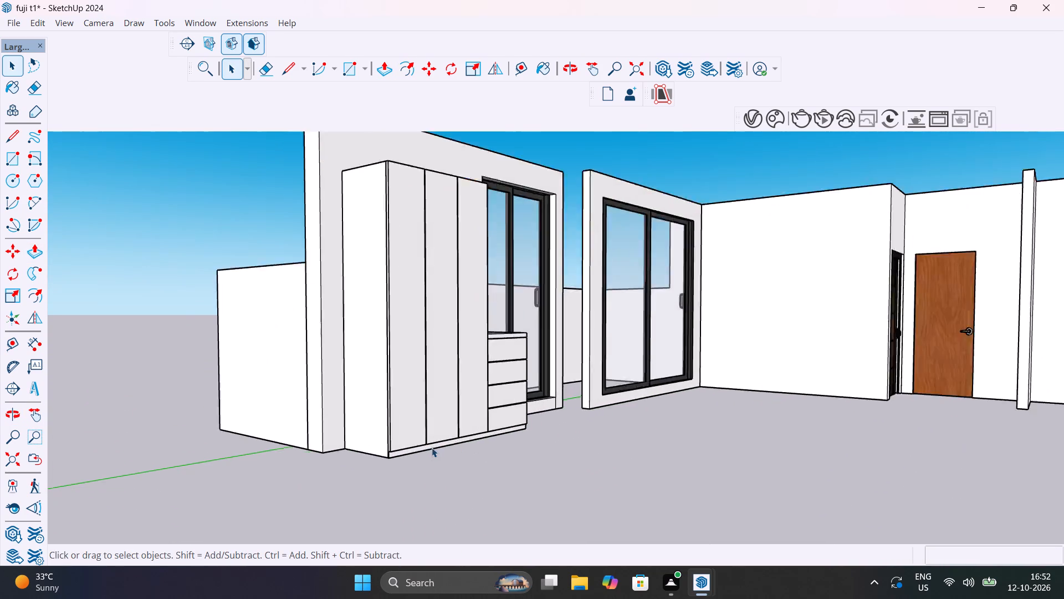
{"action": "scroll", "coordinate": [432, 448], "scroll_direction": "up", "scroll_amount": 9}
{"action": "middle_click_drag", "start_coordinate": [434, 449], "coordinate": [519, 443]}
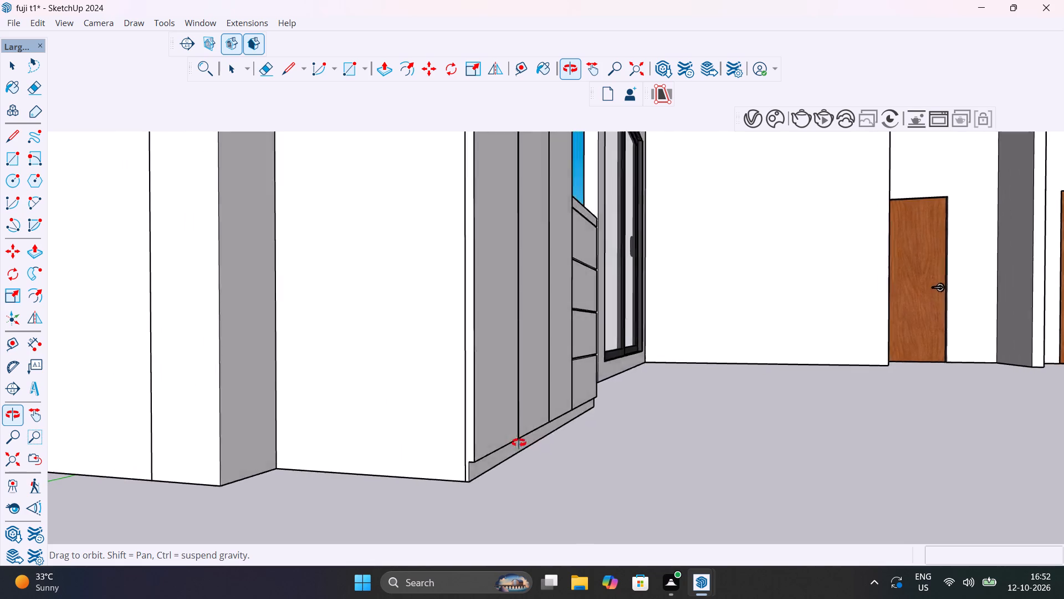
{"action": "middle_click_drag", "start_coordinate": [519, 443], "coordinate": [359, 540]}
{"action": "scroll", "coordinate": [454, 458], "scroll_direction": "down", "scroll_amount": 12}
{"action": "middle_click_drag", "start_coordinate": [488, 448], "coordinate": [462, 442]}
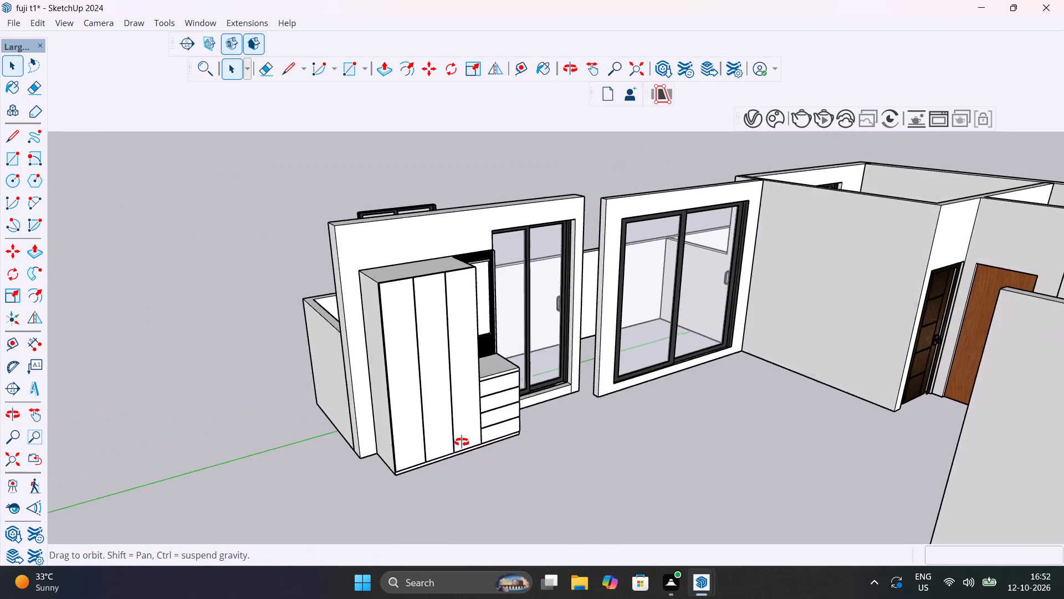
{"action": "middle_click_drag", "start_coordinate": [462, 442], "coordinate": [514, 501]}
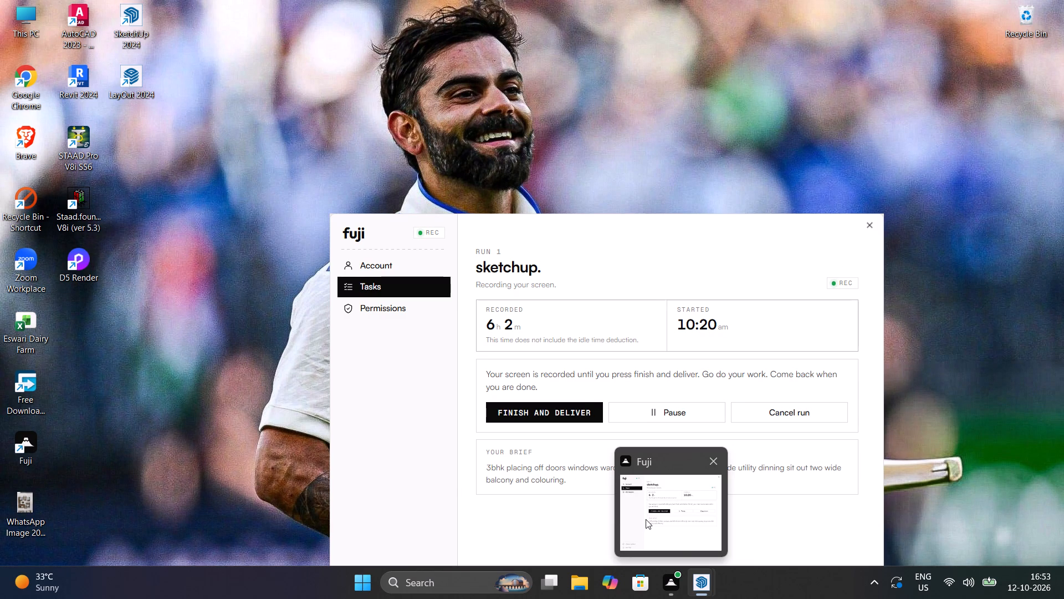
{"action": "left_click", "coordinate": [344, 436]}
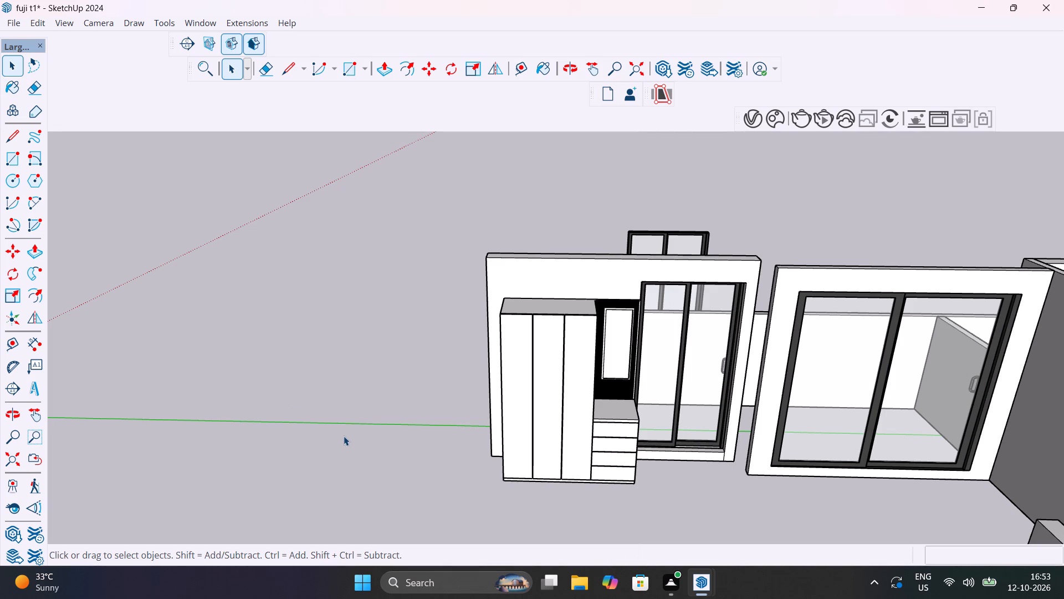
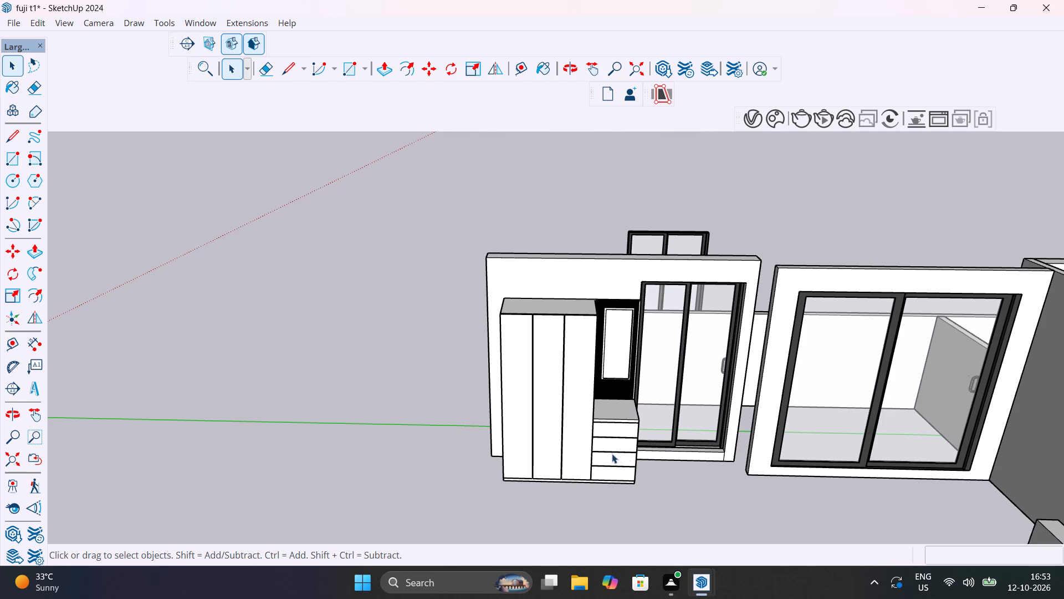
Unhide all the hidden walls and rooms around the cabinet and sliding doors.
{"action": "scroll", "coordinate": [600, 435], "scroll_direction": "up", "scroll_amount": 7}
{"action": "middle_click_drag", "start_coordinate": [568, 400], "coordinate": [464, 403]}
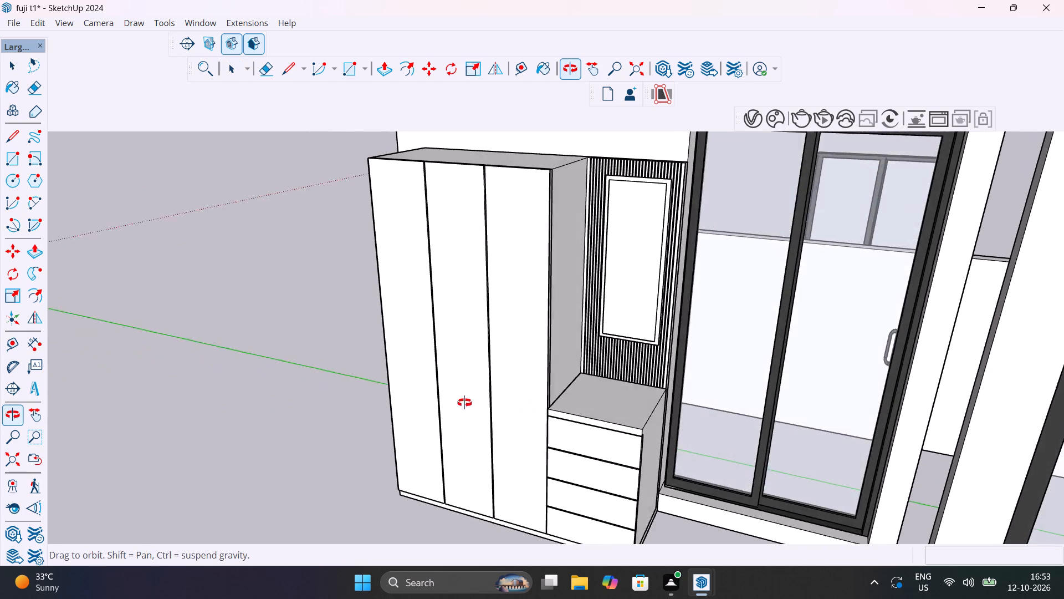
{"action": "middle_click_drag", "start_coordinate": [464, 403], "coordinate": [611, 378]}
{"action": "scroll", "coordinate": [608, 377], "scroll_direction": "down", "scroll_amount": 3}
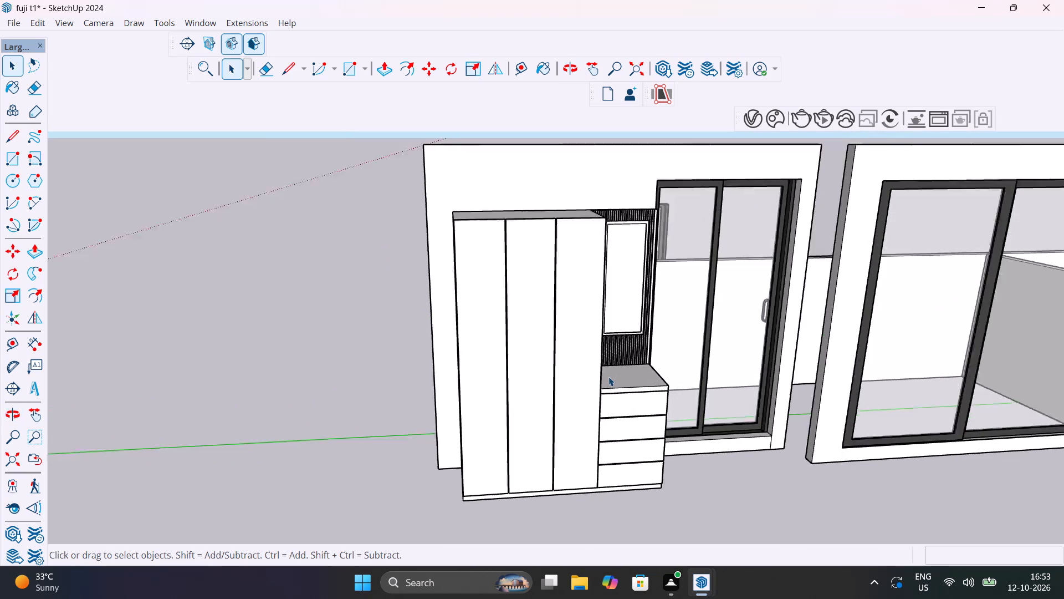
{"action": "scroll", "coordinate": [608, 377], "scroll_direction": "down", "scroll_amount": 3}
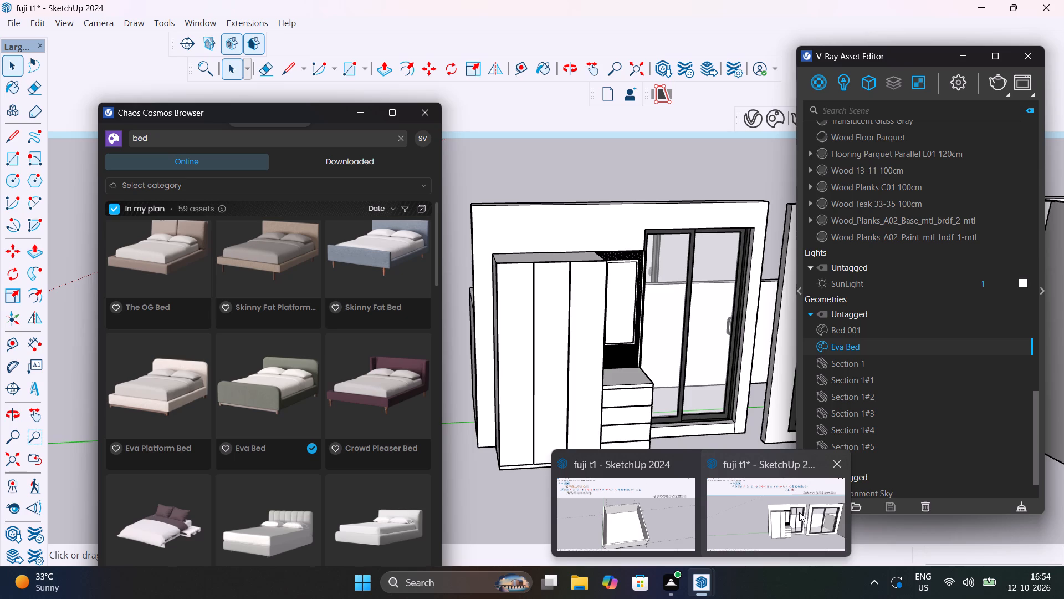
{"action": "scroll", "coordinate": [709, 456], "scroll_direction": "down", "scroll_amount": 9}
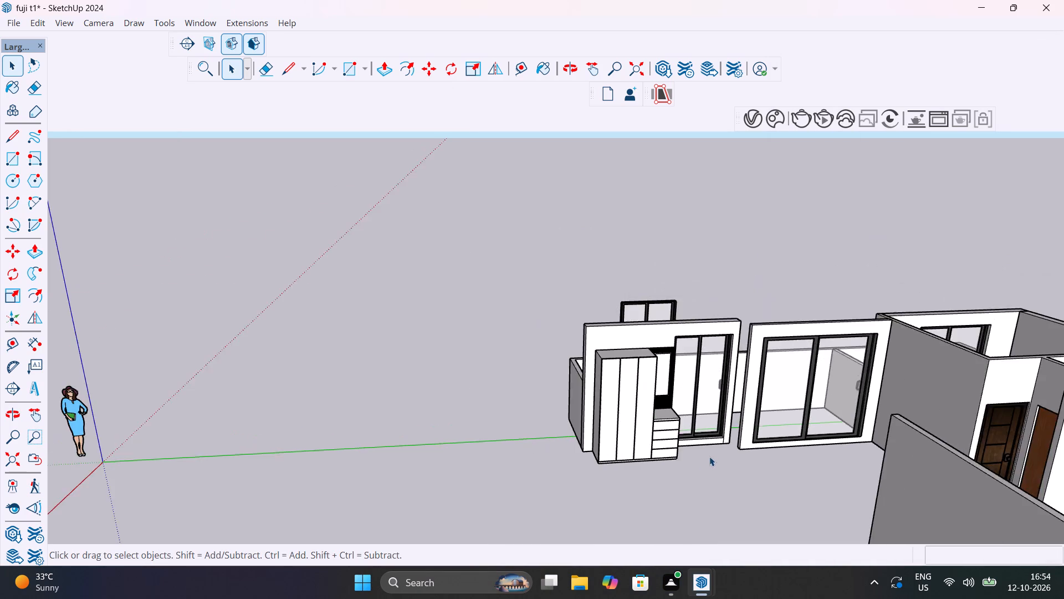
{"action": "scroll", "coordinate": [709, 456], "scroll_direction": "down", "scroll_amount": 5}
{"action": "middle_click_drag", "start_coordinate": [735, 470], "coordinate": [681, 516]}
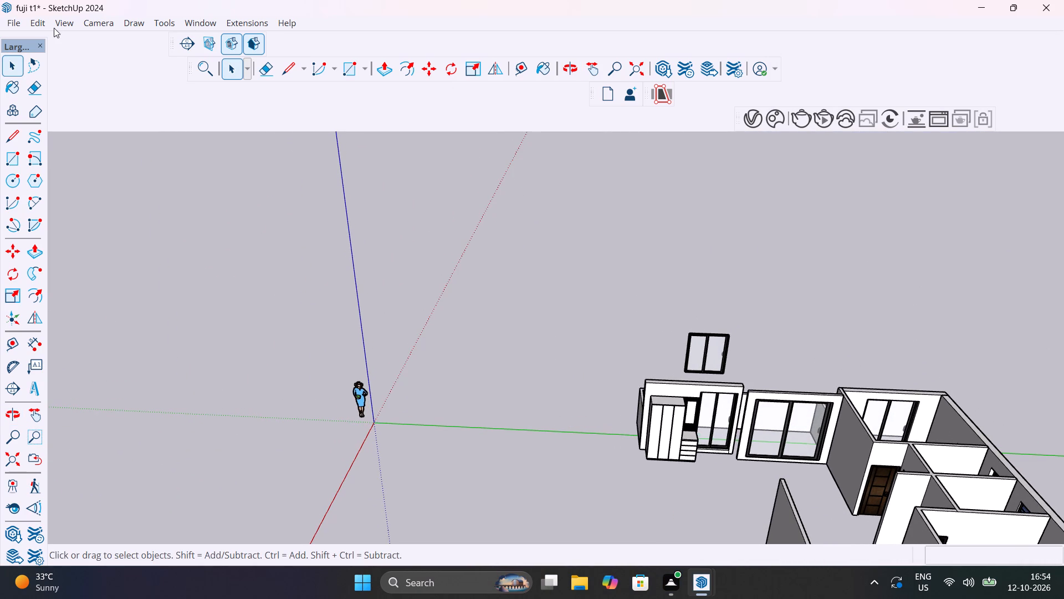
{"action": "left_click", "coordinate": [43, 23]}
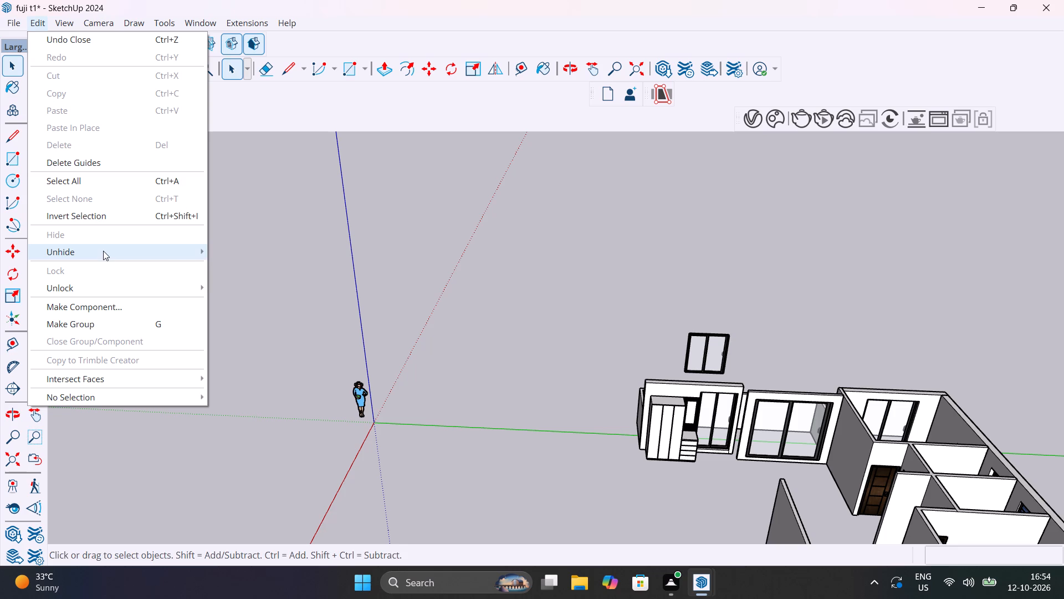
{"action": "left_click", "coordinate": [247, 284]}
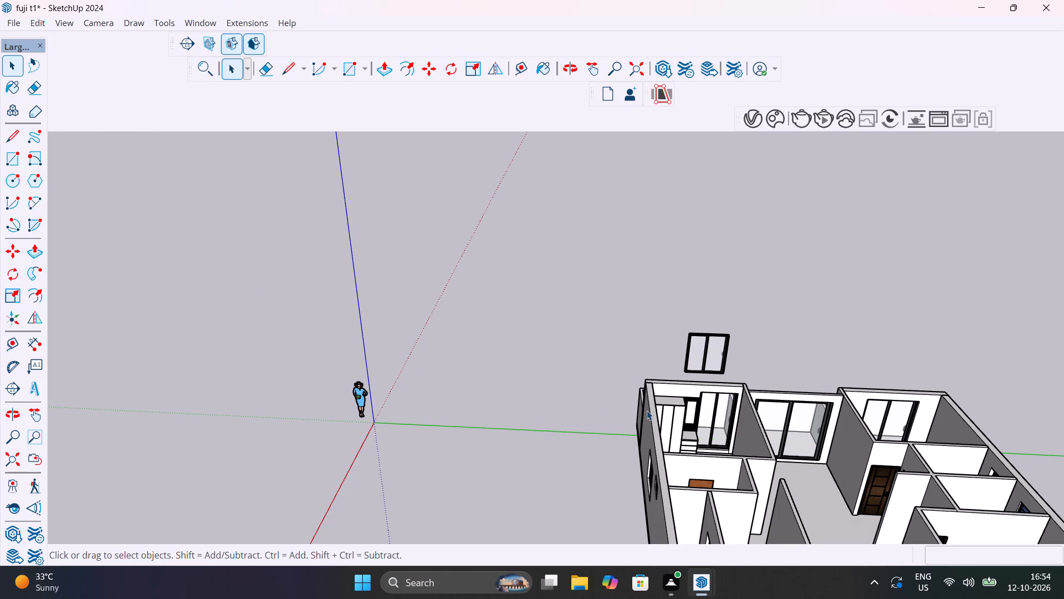
Examine the cabinet inside its walled room, checking the grooved fronts, top edges and drawer block from several angles.
{"action": "scroll", "coordinate": [648, 411], "scroll_direction": "down", "scroll_amount": 1}
{"action": "middle_click_drag", "start_coordinate": [643, 411], "coordinate": [768, 467]}
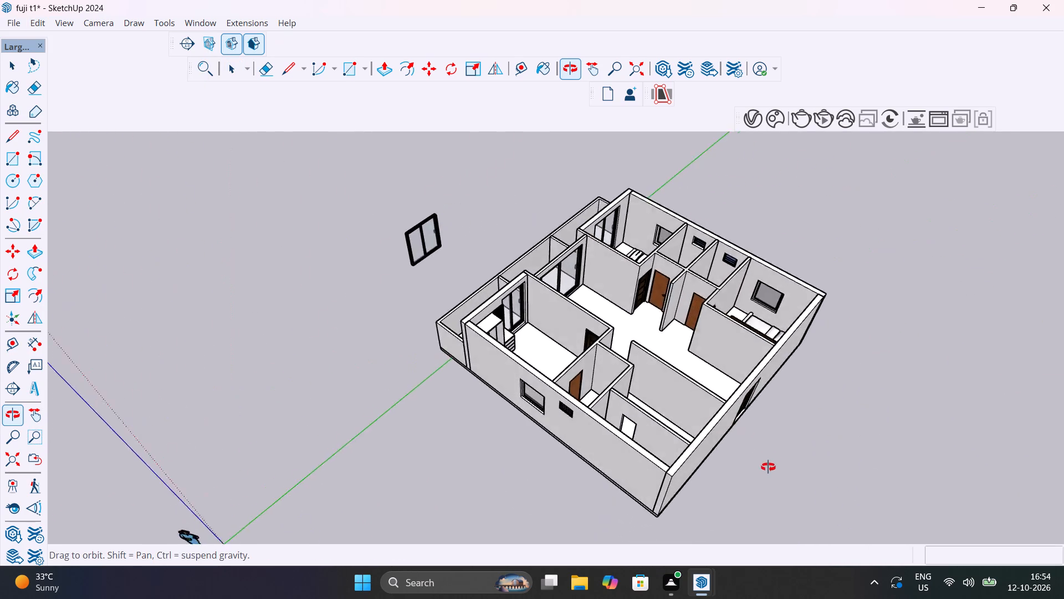
{"action": "middle_click_drag", "start_coordinate": [768, 467], "coordinate": [504, 391]}
{"action": "scroll", "coordinate": [565, 341], "scroll_direction": "up", "scroll_amount": 12}
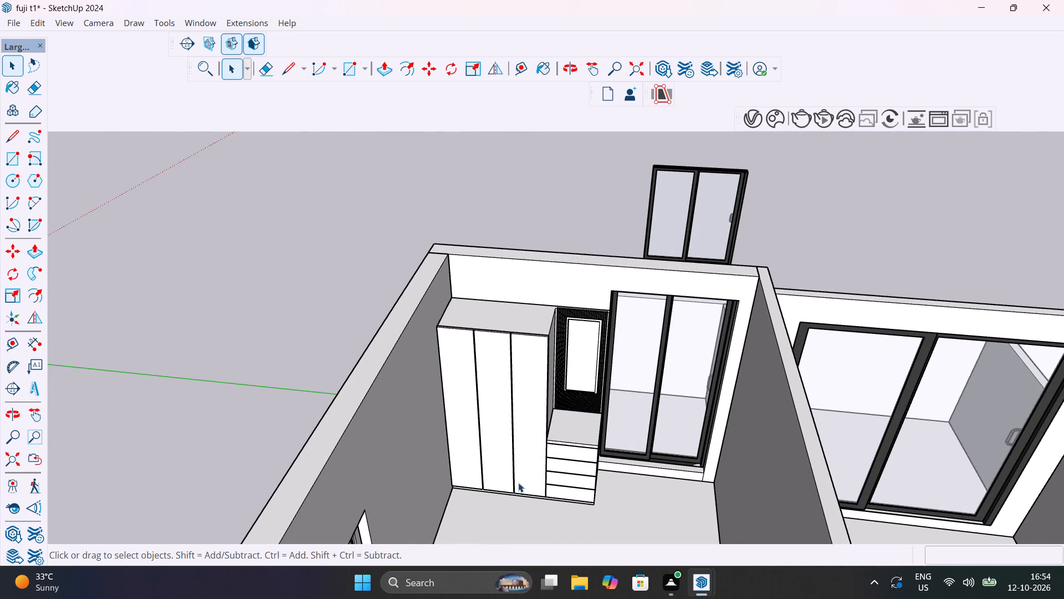
{"action": "scroll", "coordinate": [488, 410], "scroll_direction": "up", "scroll_amount": 4}
{"action": "middle_click_drag", "start_coordinate": [603, 473], "coordinate": [662, 495]}
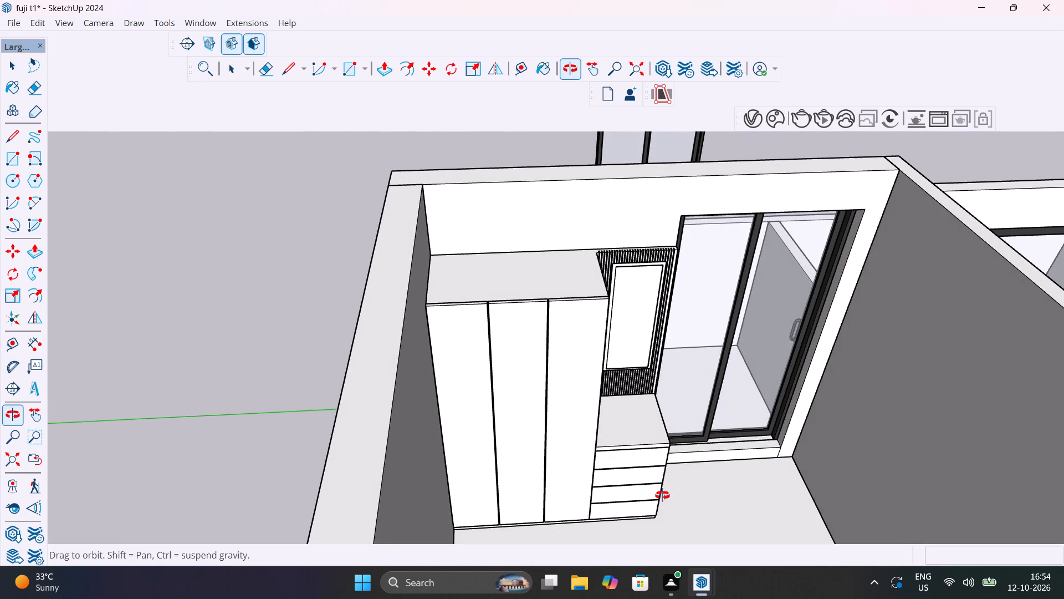
{"action": "middle_click_drag", "start_coordinate": [662, 495], "coordinate": [523, 408]}
{"action": "scroll", "coordinate": [523, 408], "scroll_direction": "down", "scroll_amount": 2}
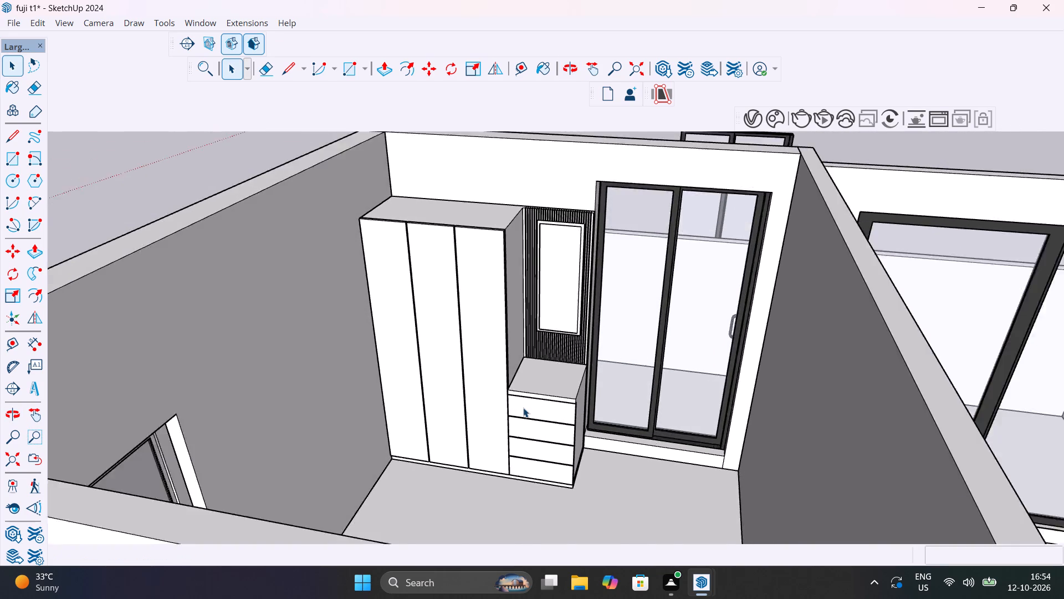
{"action": "scroll", "coordinate": [523, 408], "scroll_direction": "down", "scroll_amount": 6}
{"action": "middle_click_drag", "start_coordinate": [531, 412], "coordinate": [590, 516]}
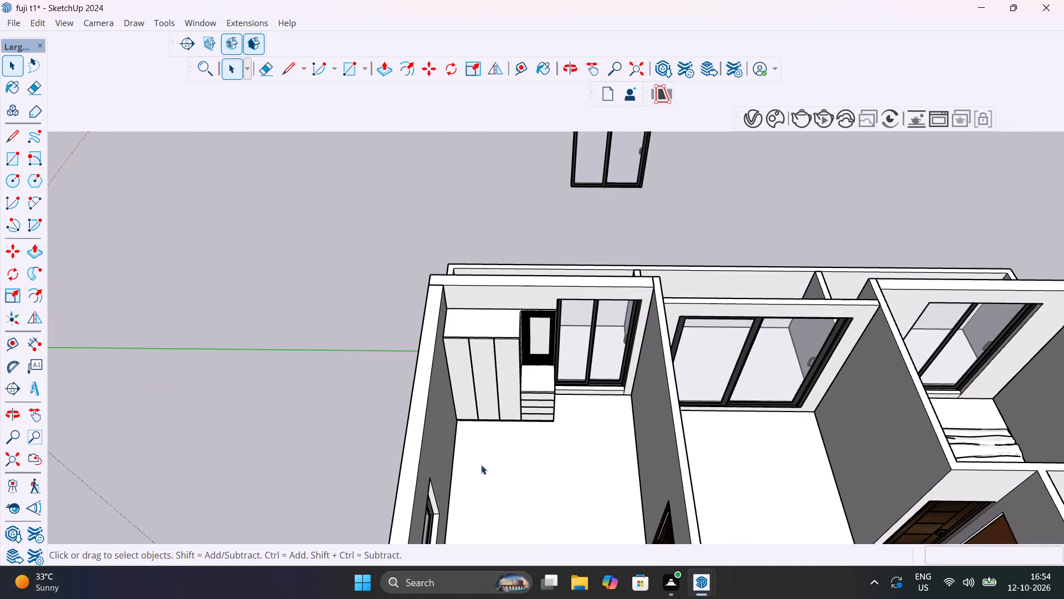
{"action": "scroll", "coordinate": [484, 390], "scroll_direction": "up", "scroll_amount": 8}
{"action": "scroll", "coordinate": [426, 265], "scroll_direction": "up", "scroll_amount": 9}
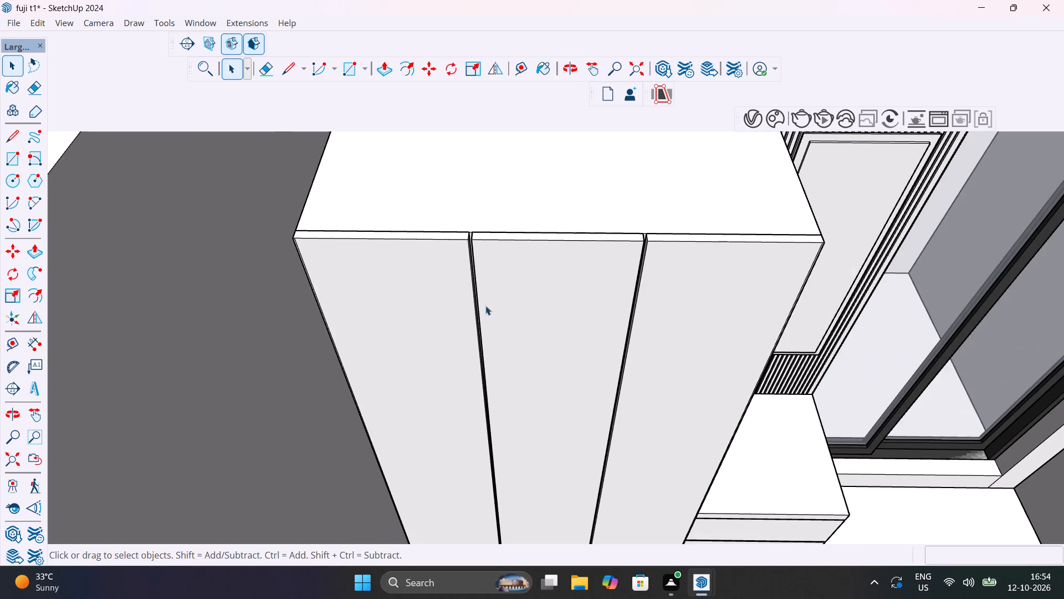
{"action": "middle_click_drag", "start_coordinate": [485, 306], "coordinate": [512, 255]}
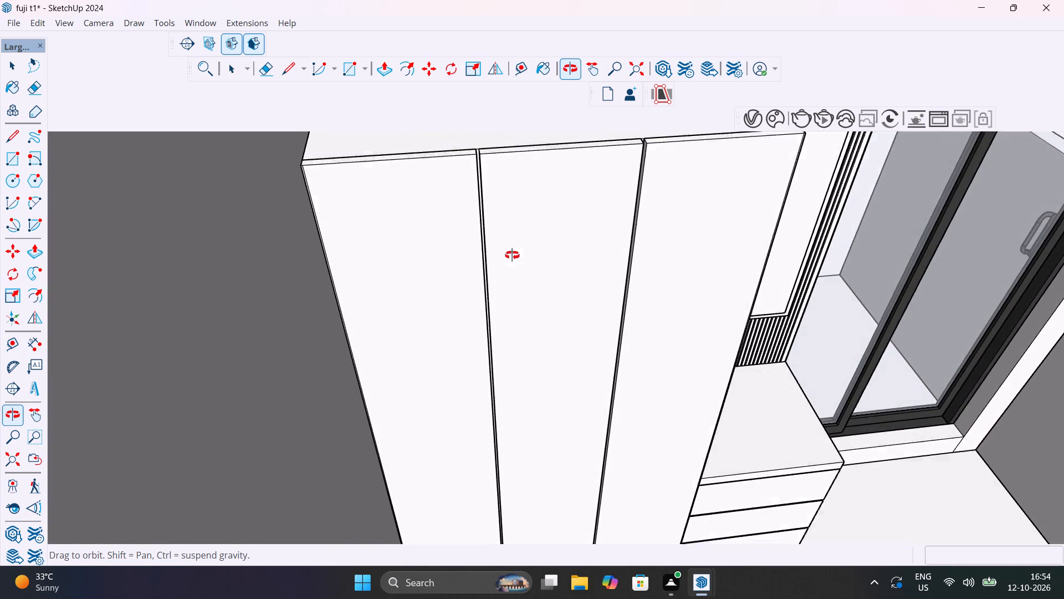
{"action": "middle_click_drag", "start_coordinate": [512, 255], "coordinate": [512, 256]}
{"action": "scroll", "coordinate": [517, 287], "scroll_direction": "down", "scroll_amount": 10}
{"action": "middle_click_drag", "start_coordinate": [561, 362], "coordinate": [480, 298]}
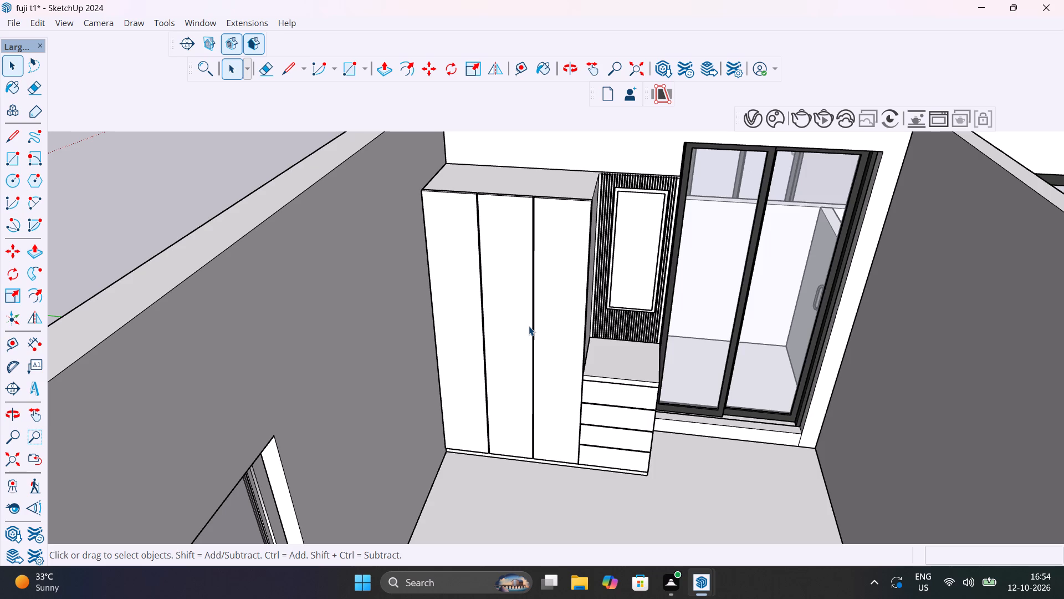
{"action": "scroll", "coordinate": [470, 200], "scroll_direction": "up", "scroll_amount": 11}
{"action": "middle_click_drag", "start_coordinate": [497, 217], "coordinate": [534, 247]}
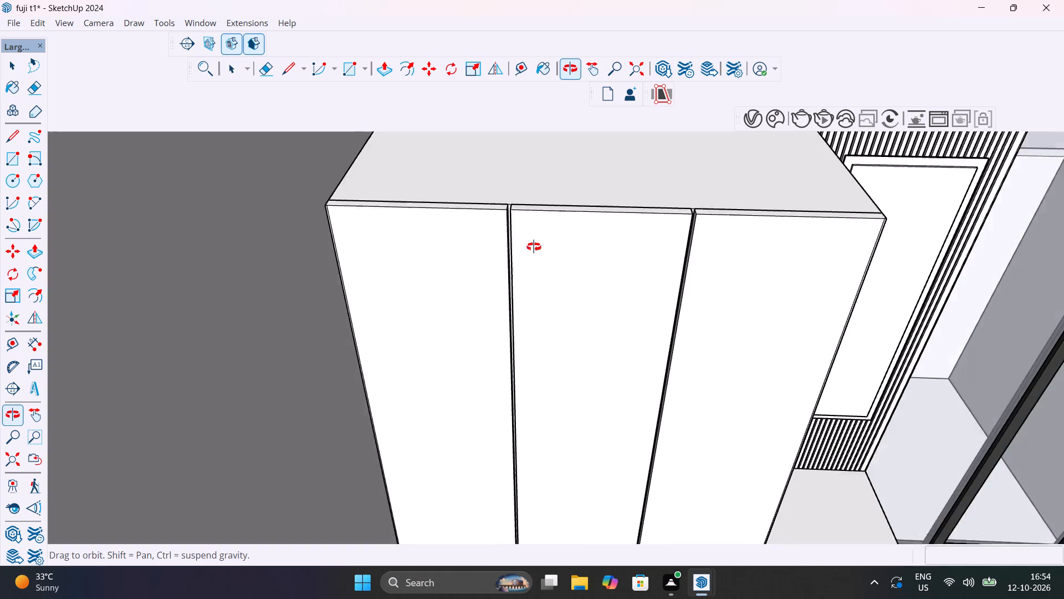
{"action": "middle_click_drag", "start_coordinate": [534, 247], "coordinate": [535, 239]}
{"action": "scroll", "coordinate": [533, 237], "scroll_direction": "down", "scroll_amount": 8}
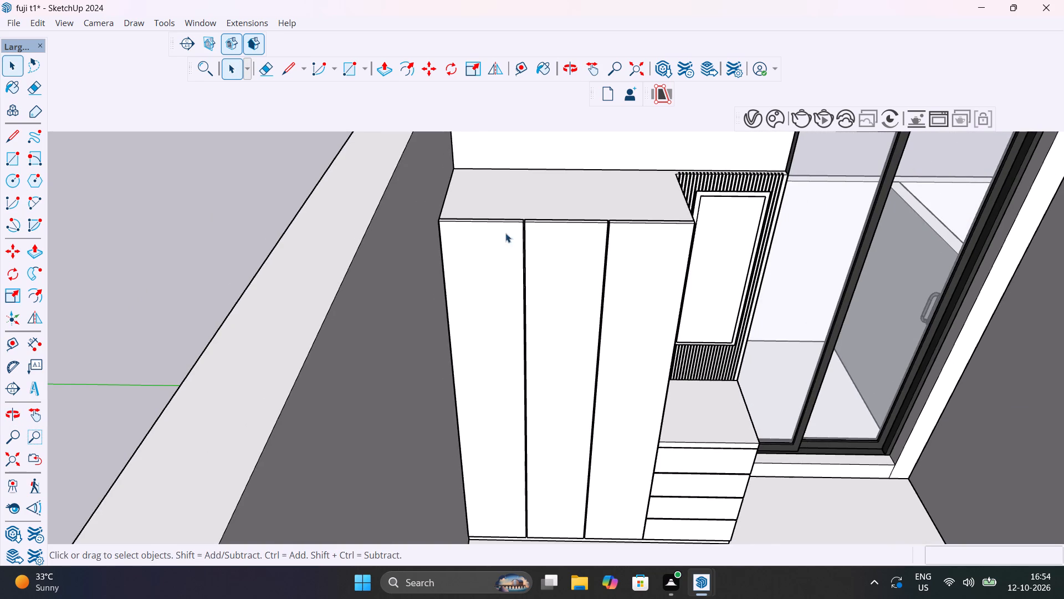
Search 3D Warehouse for handles and load the Straight Handle component directly into the model.
{"action": "left_click", "coordinate": [206, 24]}
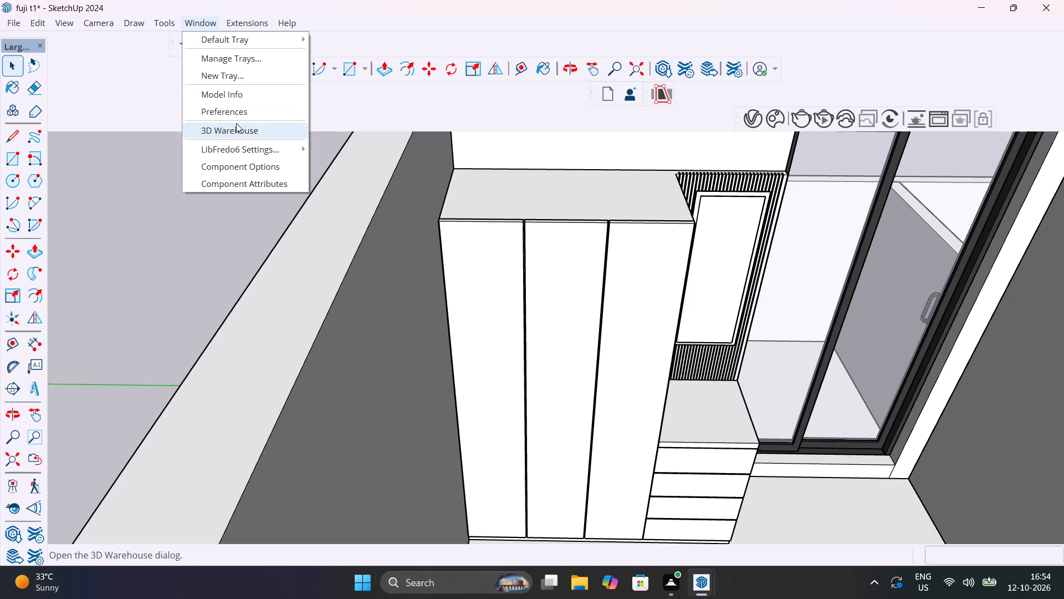
{"action": "left_click", "coordinate": [237, 125]}
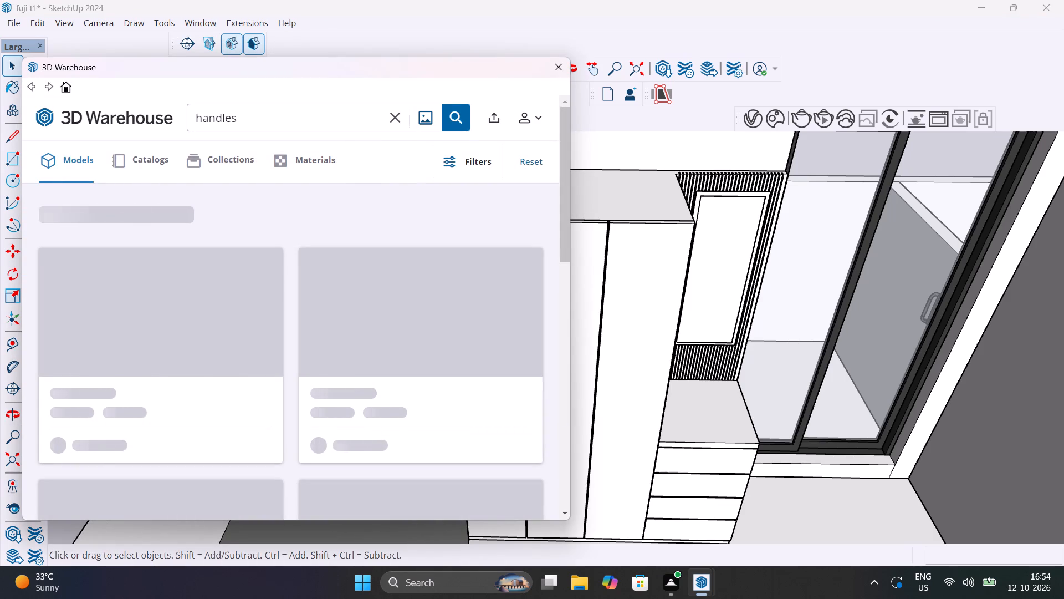
{"action": "left_click", "coordinate": [464, 121]}
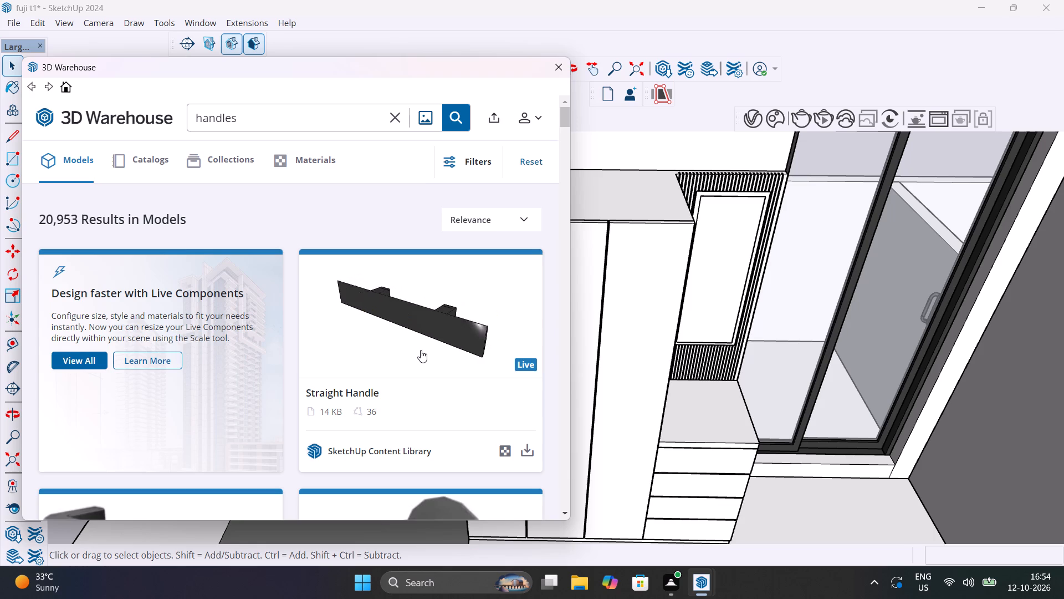
{"action": "left_click", "coordinate": [529, 455]}
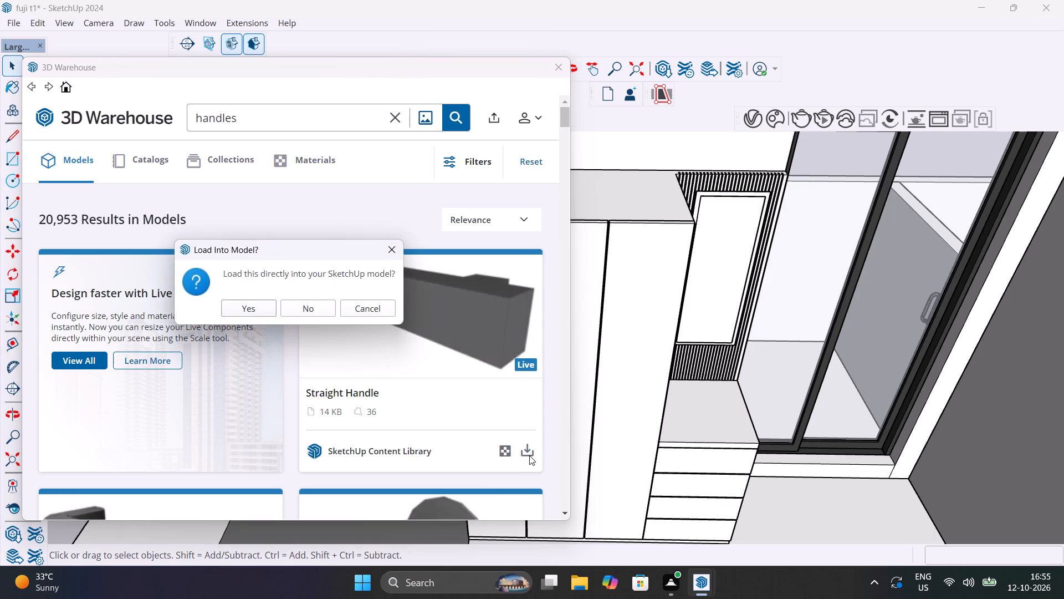
{"action": "left_click", "coordinate": [250, 307]}
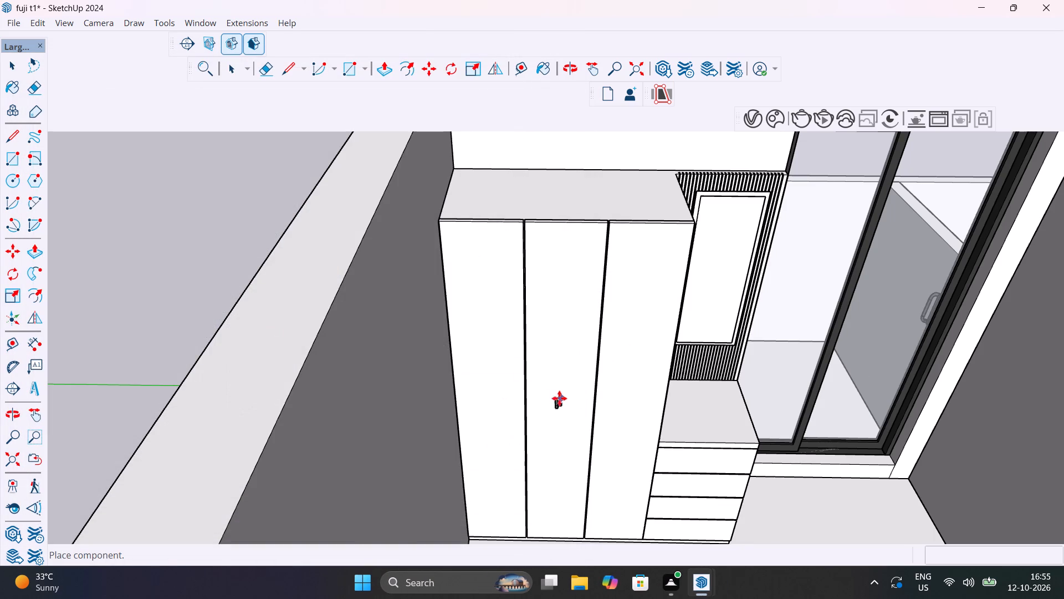
Place the Straight Handle on the room floor just in front of the drawer block.
{"action": "middle_click_drag", "start_coordinate": [543, 388], "coordinate": [443, 321]}
{"action": "scroll", "coordinate": [521, 383], "scroll_direction": "down", "scroll_amount": 7}
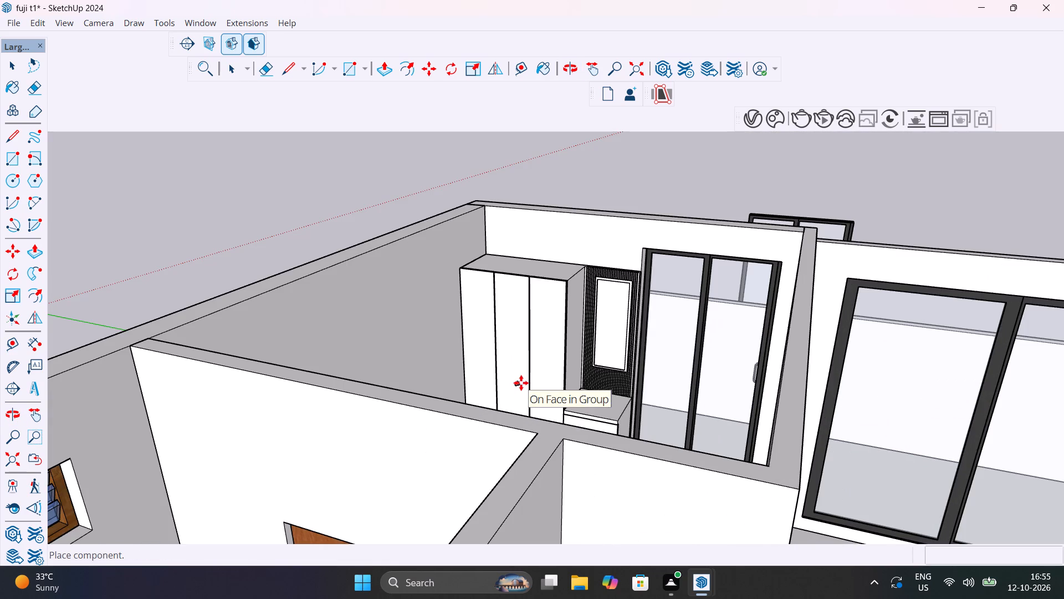
{"action": "middle_click_drag", "start_coordinate": [584, 432], "coordinate": [572, 513]}
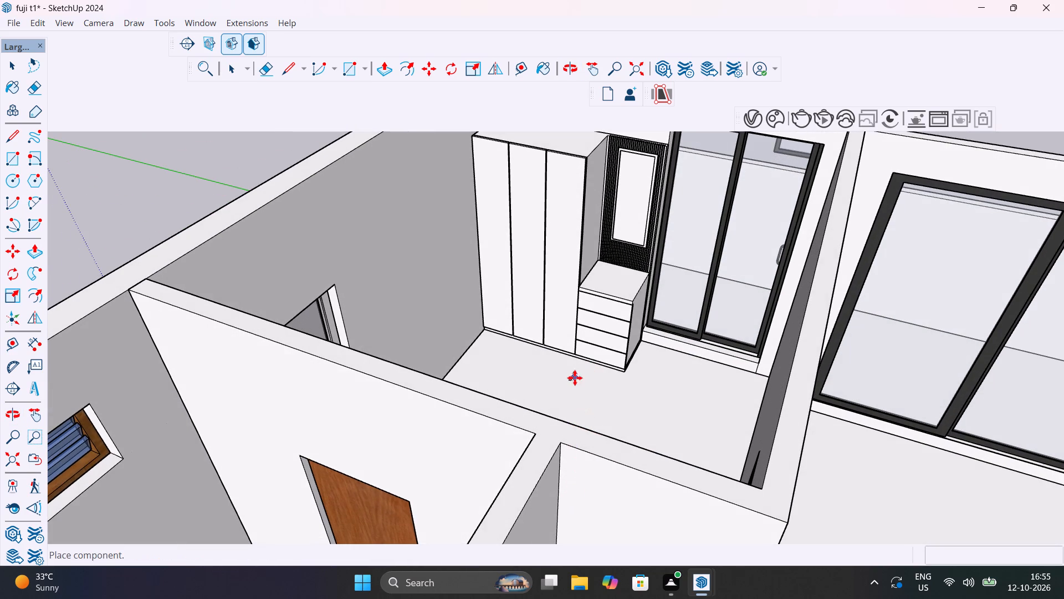
{"action": "scroll", "coordinate": [595, 337], "scroll_direction": "up", "scroll_amount": 11}
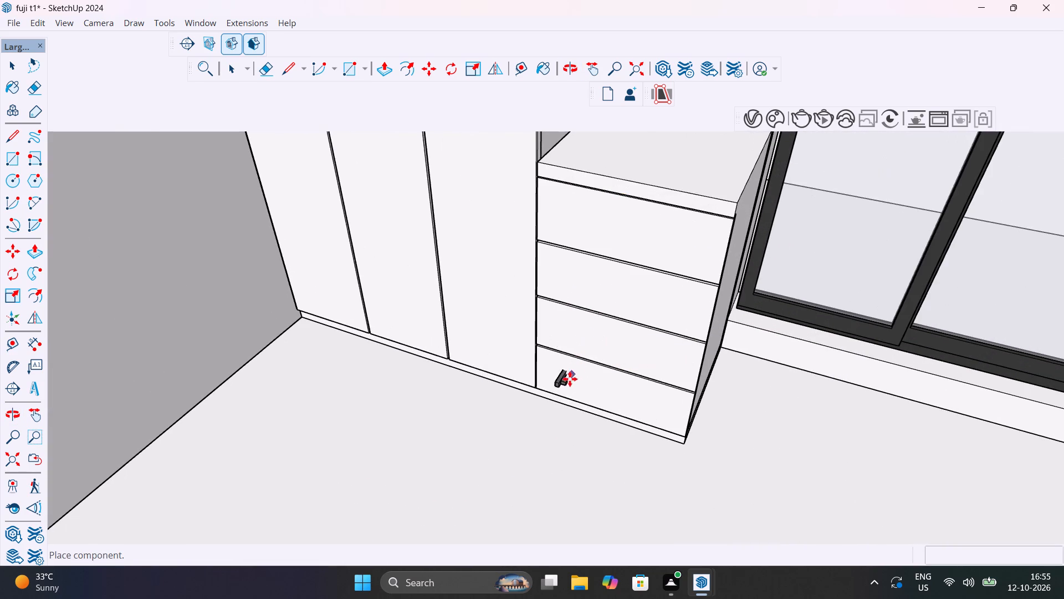
{"action": "left_click", "coordinate": [559, 431]}
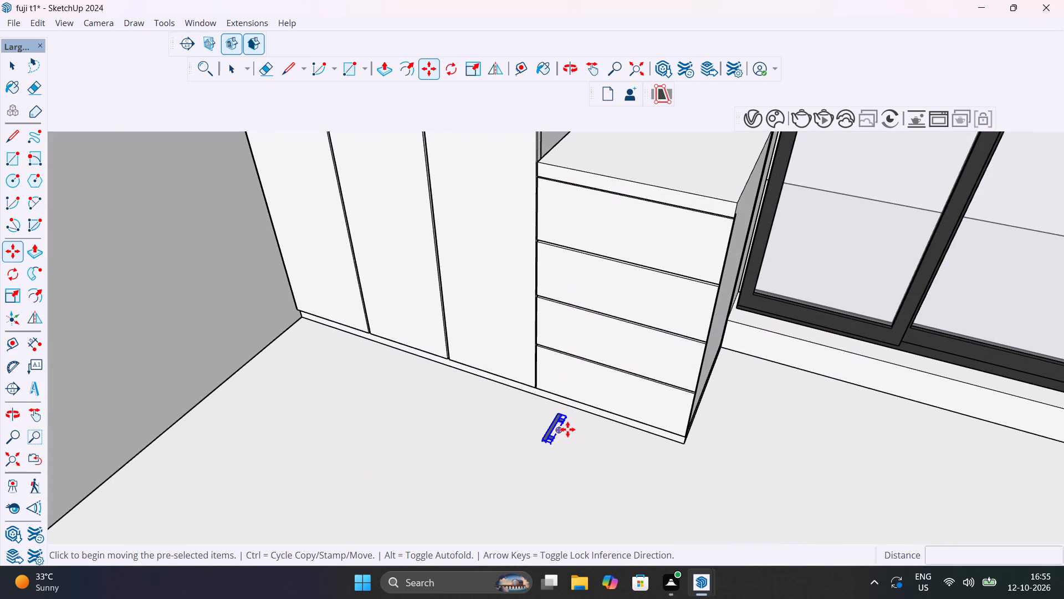
Move the handle from the floor up onto the top drawer front and deselect it.
{"action": "key", "text": "m"}
{"action": "left_click", "coordinate": [571, 423]}
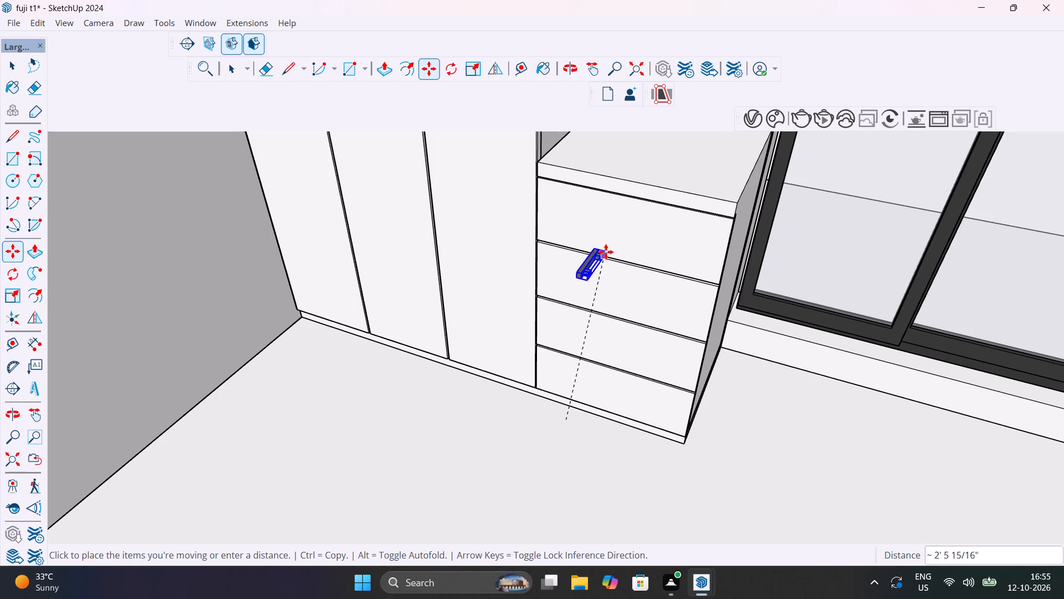
{"action": "left_click", "coordinate": [614, 232]}
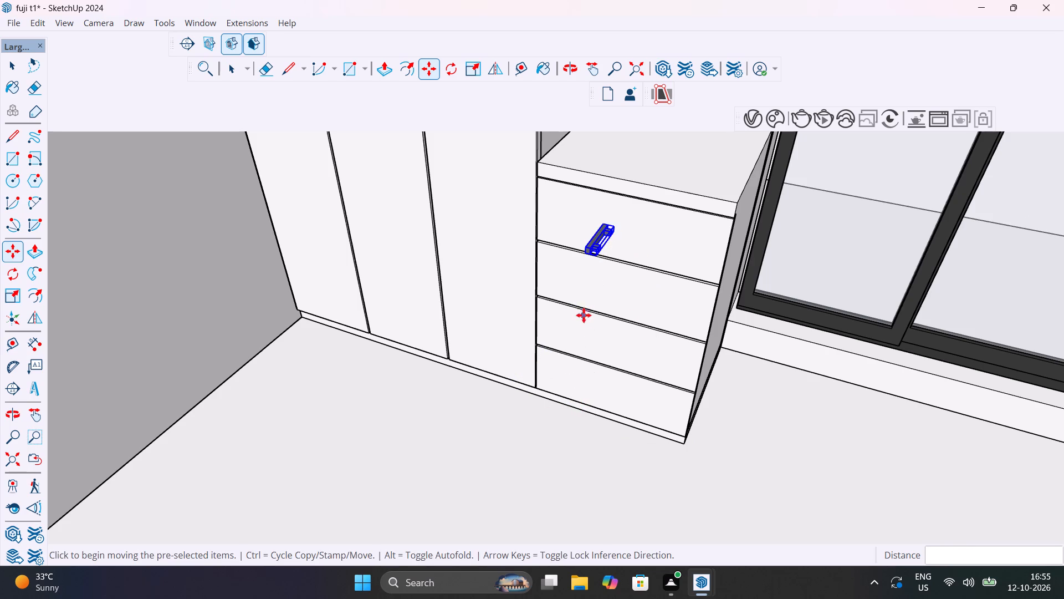
{"action": "middle_click_drag", "start_coordinate": [588, 309], "coordinate": [648, 312]}
{"action": "key", "text": "space"}
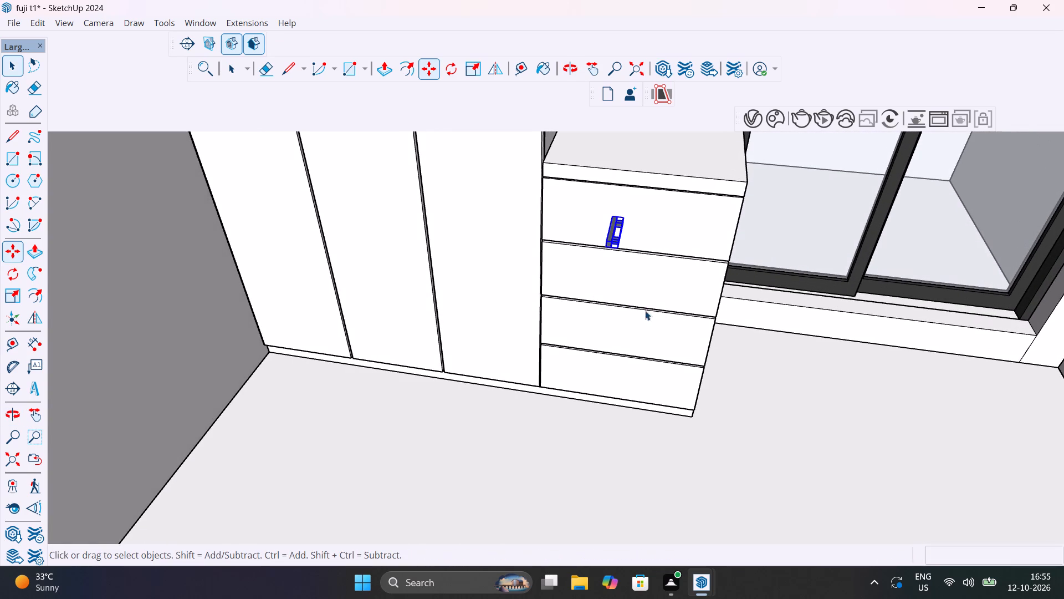
{"action": "left_click", "coordinate": [787, 411]}
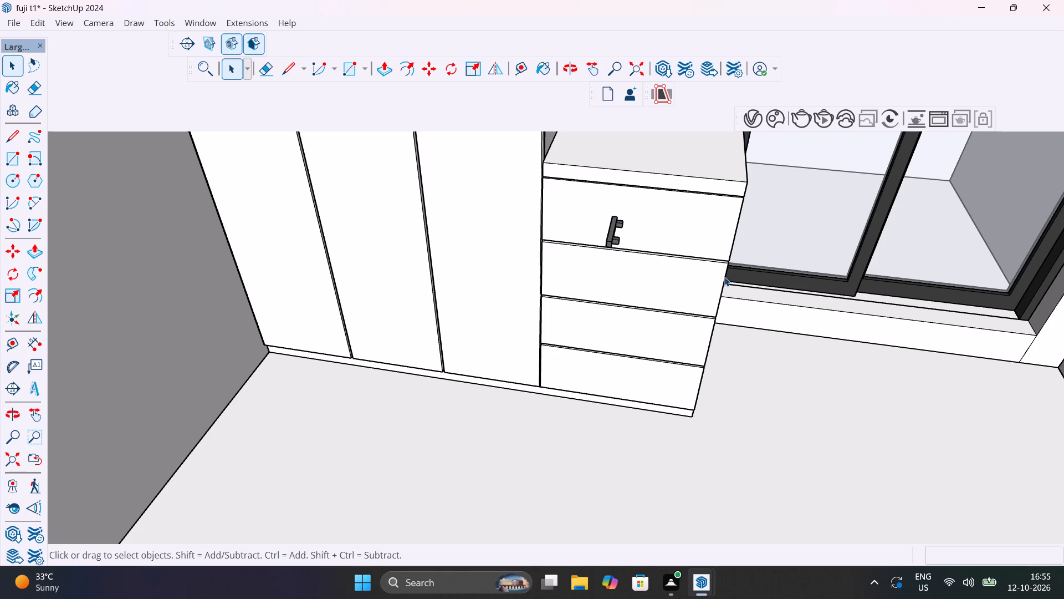
Add a vertical guide 1' in from the drawer block's edge nearest the sliding doors, plus a parallel guide 1" from it toward that edge.
{"action": "scroll", "coordinate": [725, 270], "scroll_direction": "up", "scroll_amount": 6}
{"action": "scroll", "coordinate": [725, 269], "scroll_direction": "down", "scroll_amount": 7}
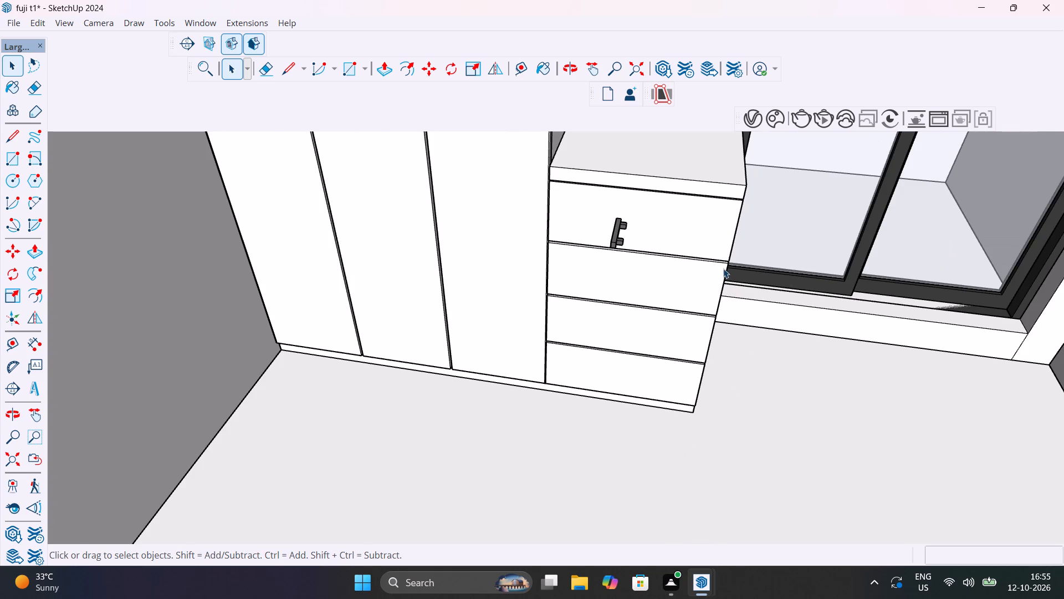
{"action": "key", "text": "t"}
{"action": "left_click", "coordinate": [733, 243]}
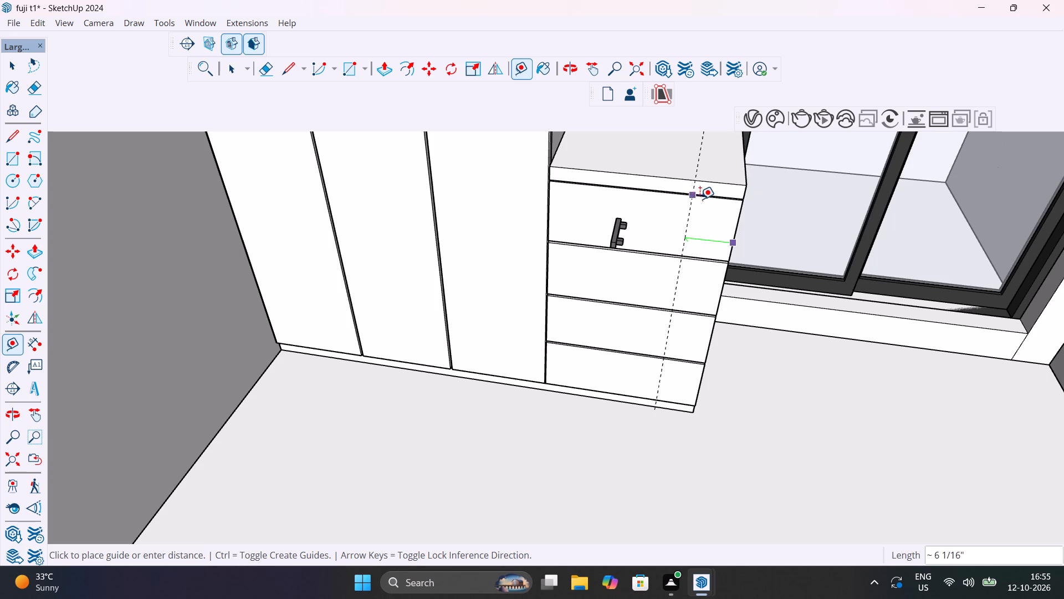
{"action": "left_click", "coordinate": [640, 193]}
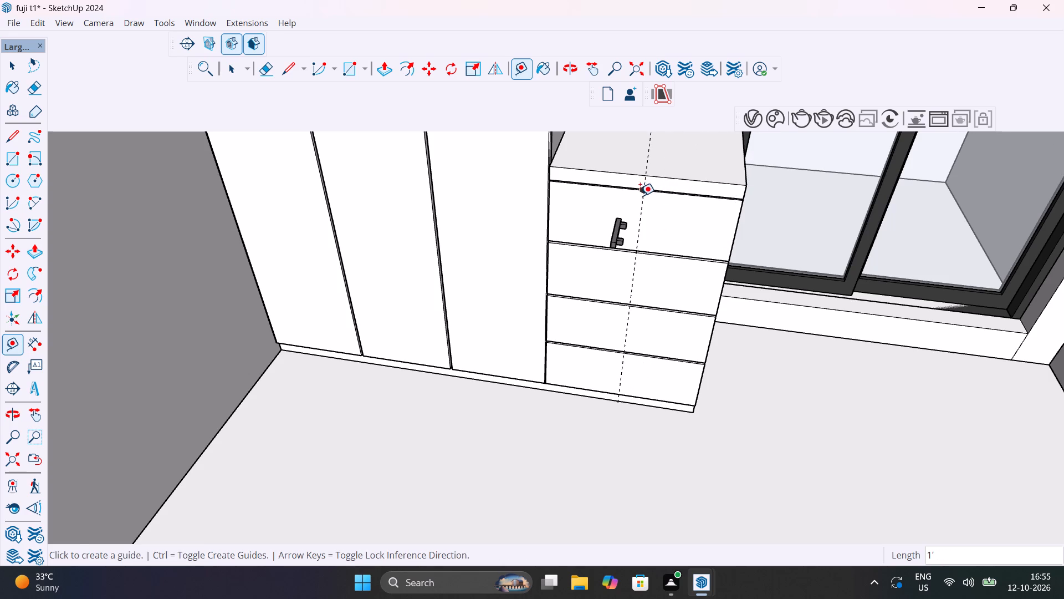
{"action": "left_click", "coordinate": [640, 203]}
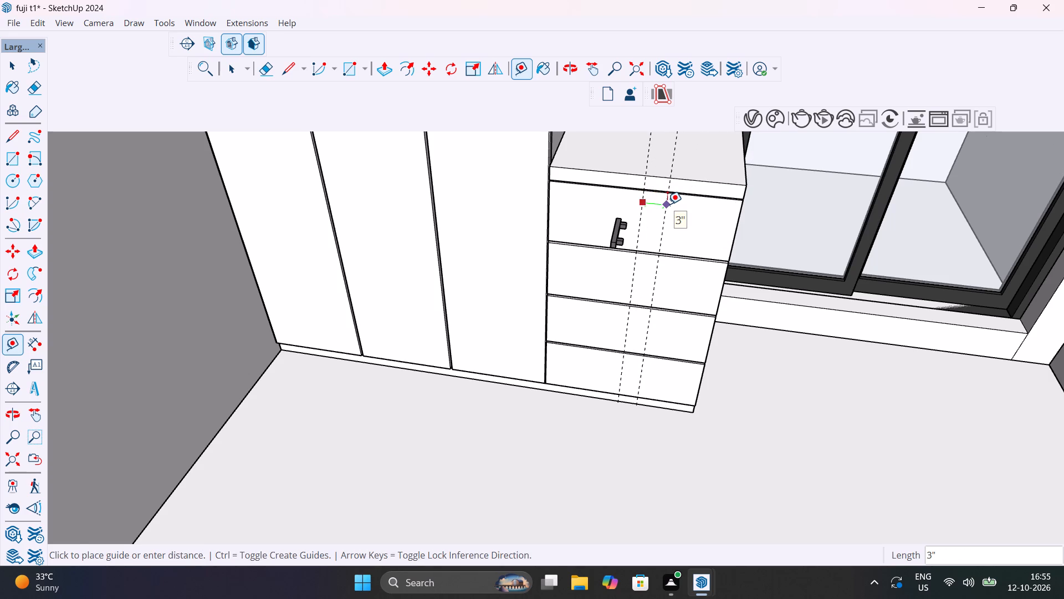
{"action": "type", "text": "1\""}
{"action": "key", "text": "Return"}
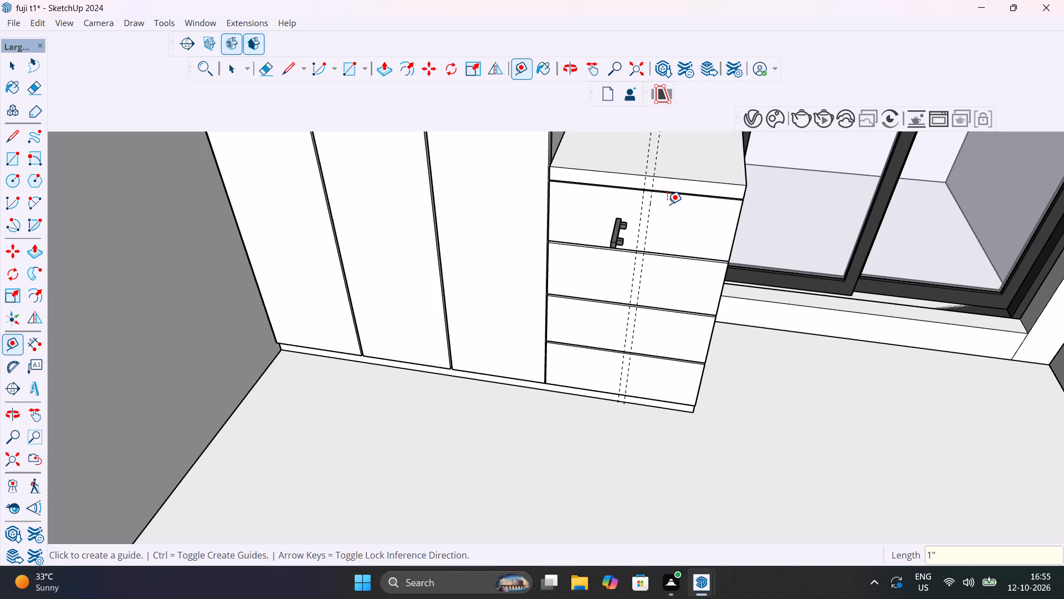
Adjust the newest vertical guide's spacing from the 1' guide, trying 5" and settling on 4".
{"action": "type", "text": "5\""}
{"action": "key", "text": "Return"}
{"action": "type", "text": "4\""}
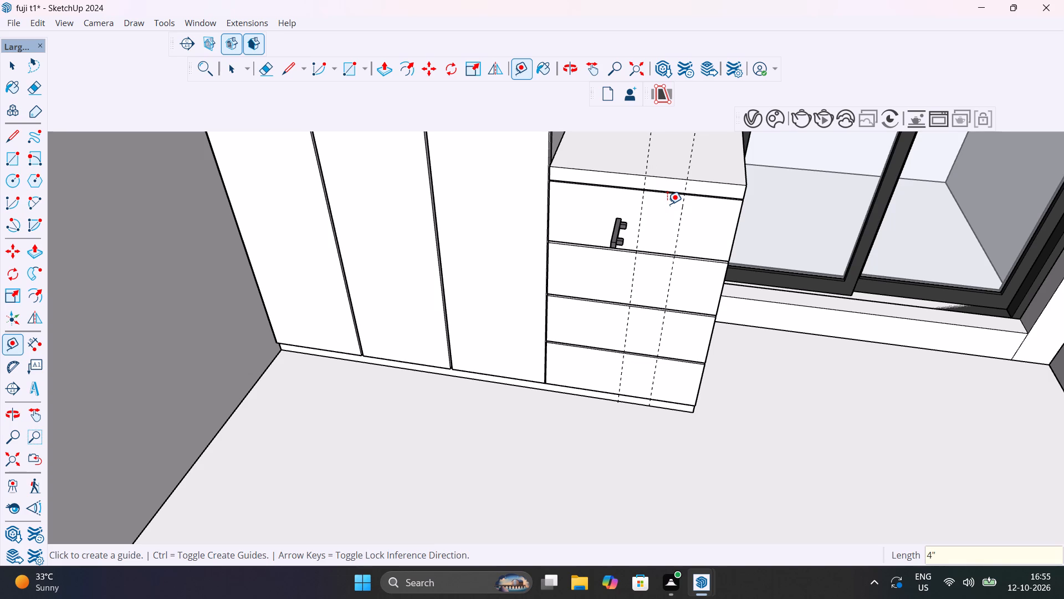
{"action": "key", "text": "Return"}
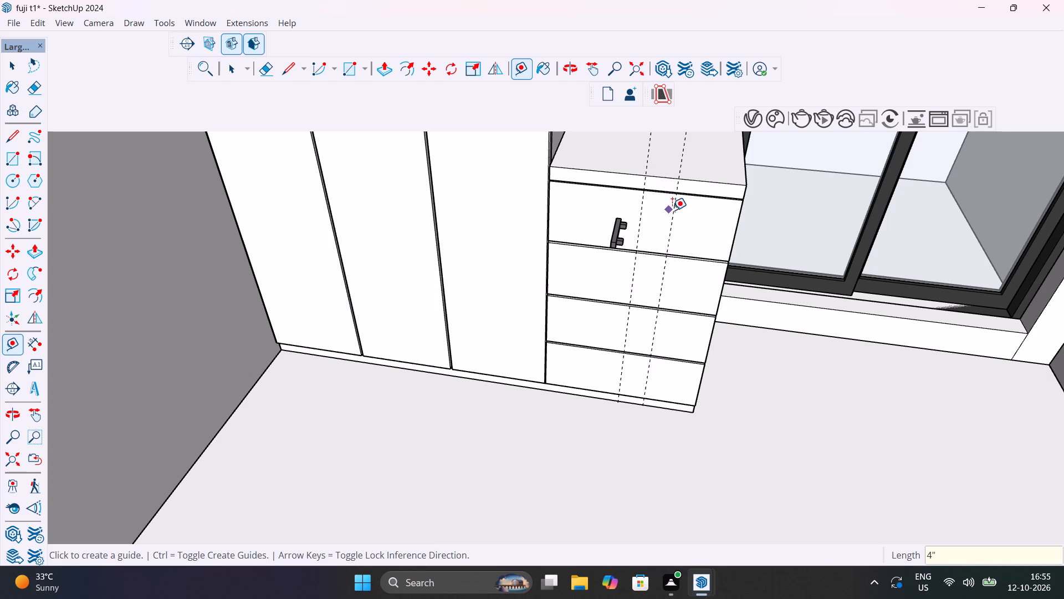
Add another vertical guide 8" from the 4" offset guide, toward the tall wardrobe fronts.
{"action": "left_click", "coordinate": [673, 211]}
{"action": "type", "text": "8\""}
{"action": "key", "text": "Return"}
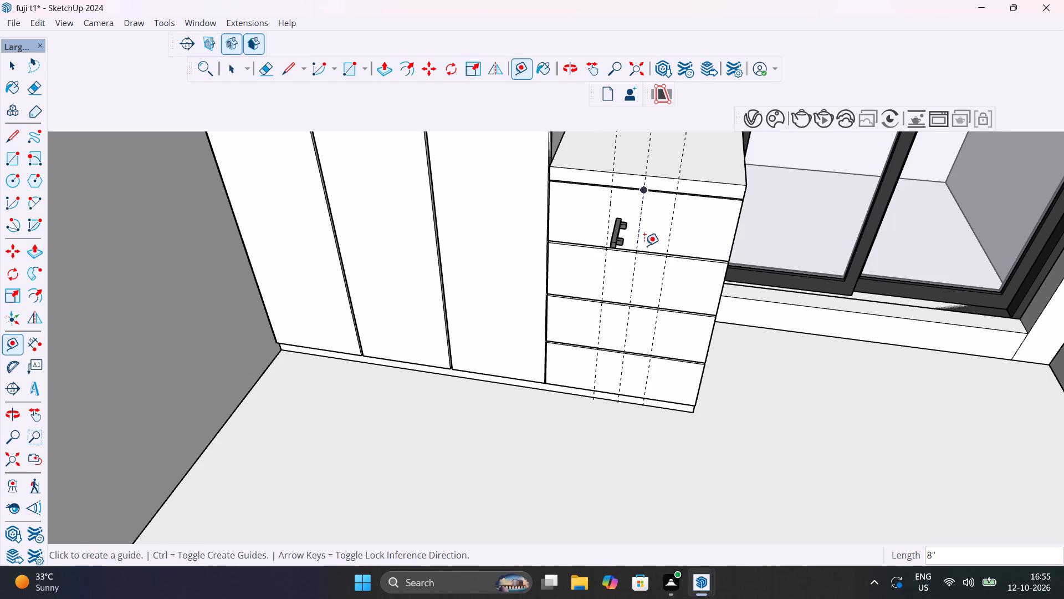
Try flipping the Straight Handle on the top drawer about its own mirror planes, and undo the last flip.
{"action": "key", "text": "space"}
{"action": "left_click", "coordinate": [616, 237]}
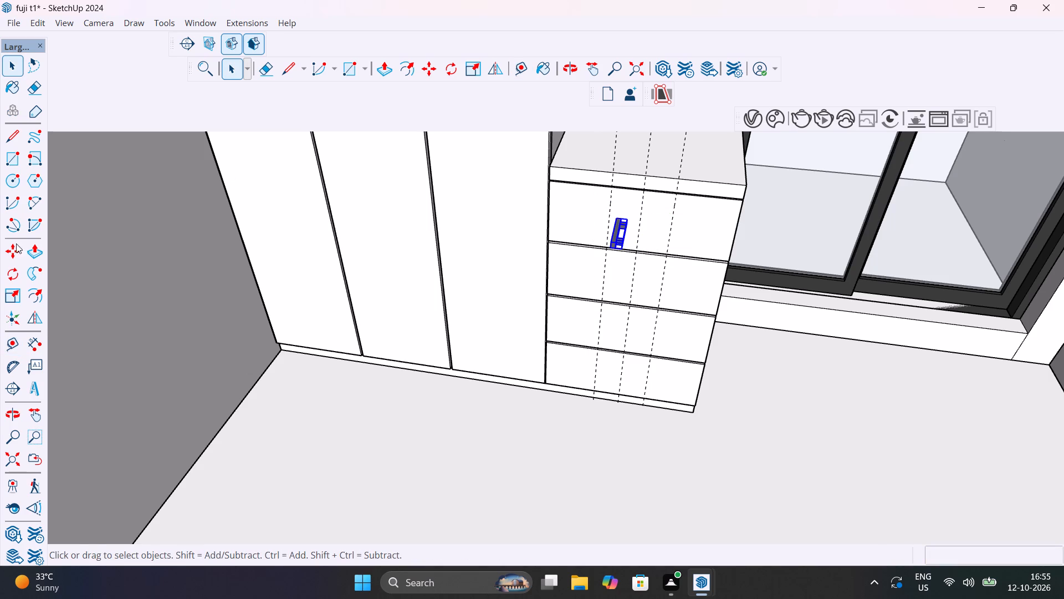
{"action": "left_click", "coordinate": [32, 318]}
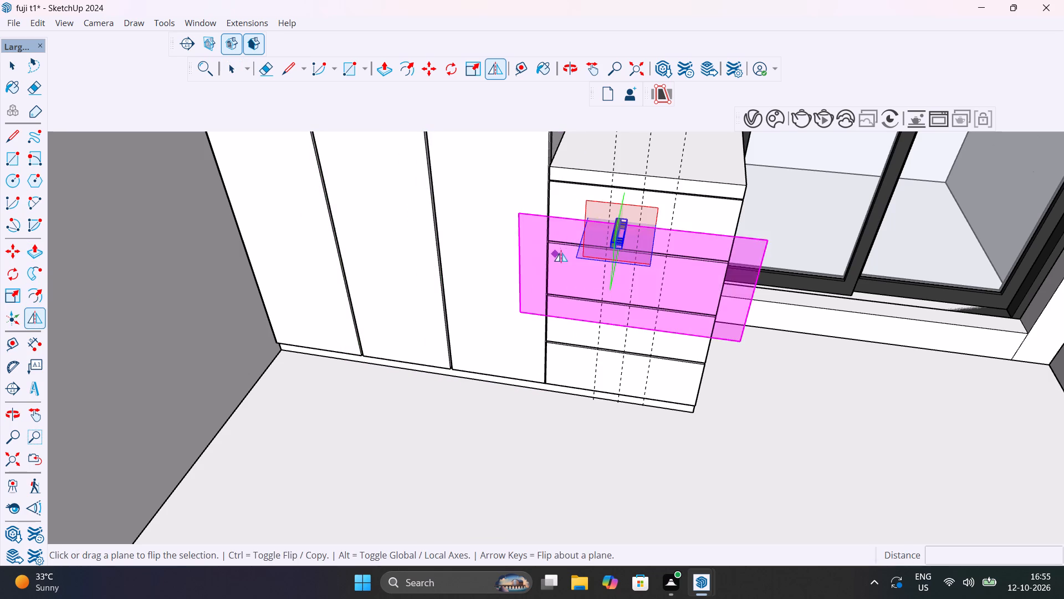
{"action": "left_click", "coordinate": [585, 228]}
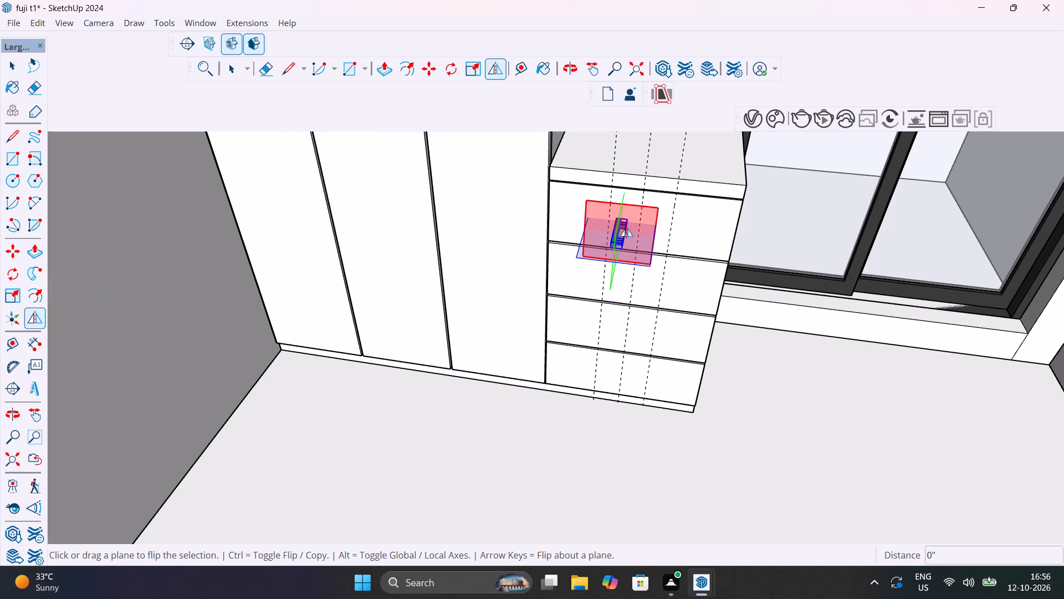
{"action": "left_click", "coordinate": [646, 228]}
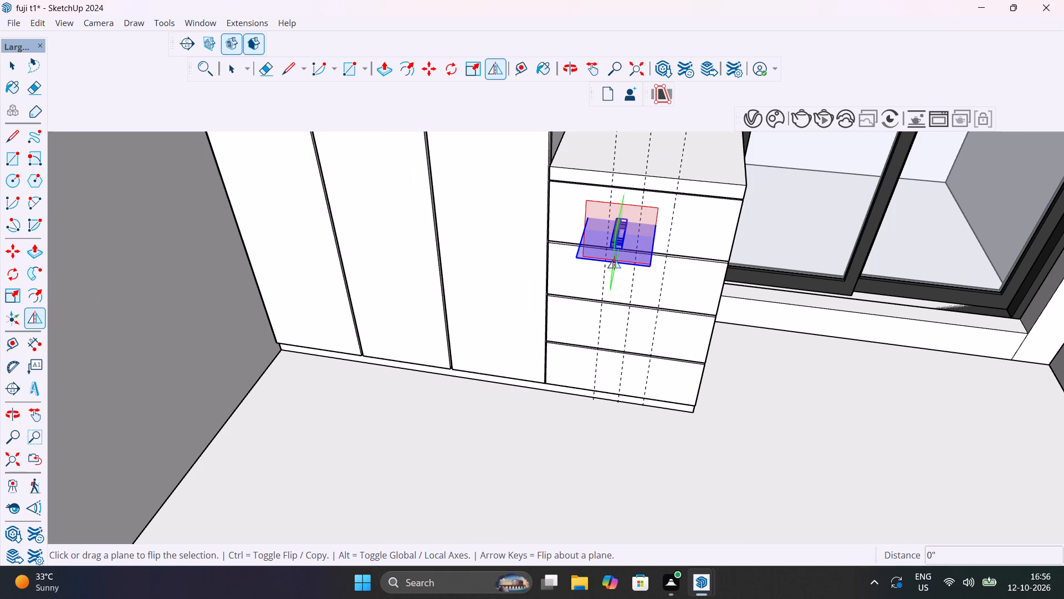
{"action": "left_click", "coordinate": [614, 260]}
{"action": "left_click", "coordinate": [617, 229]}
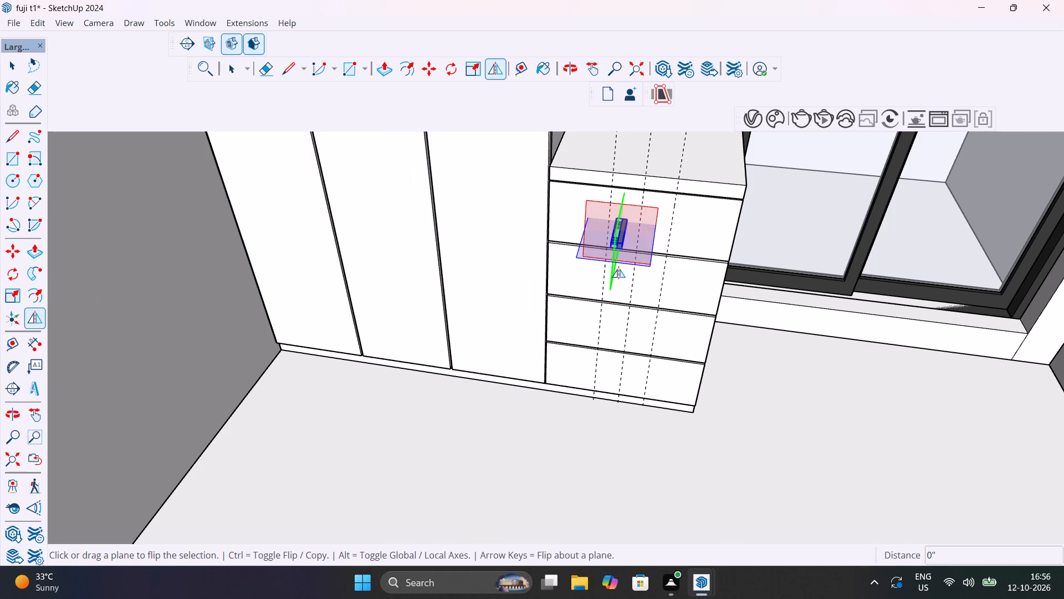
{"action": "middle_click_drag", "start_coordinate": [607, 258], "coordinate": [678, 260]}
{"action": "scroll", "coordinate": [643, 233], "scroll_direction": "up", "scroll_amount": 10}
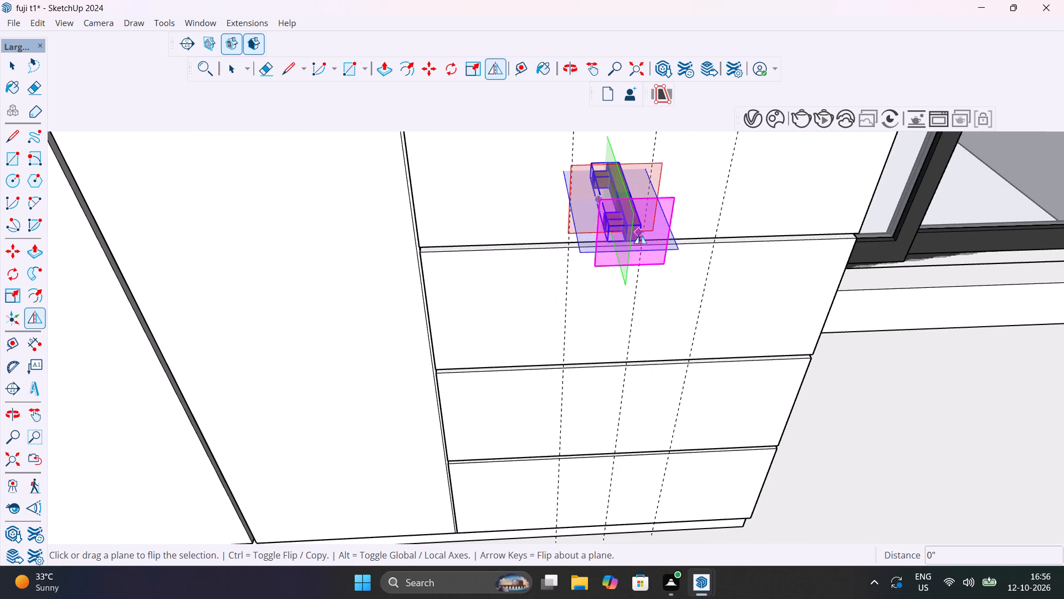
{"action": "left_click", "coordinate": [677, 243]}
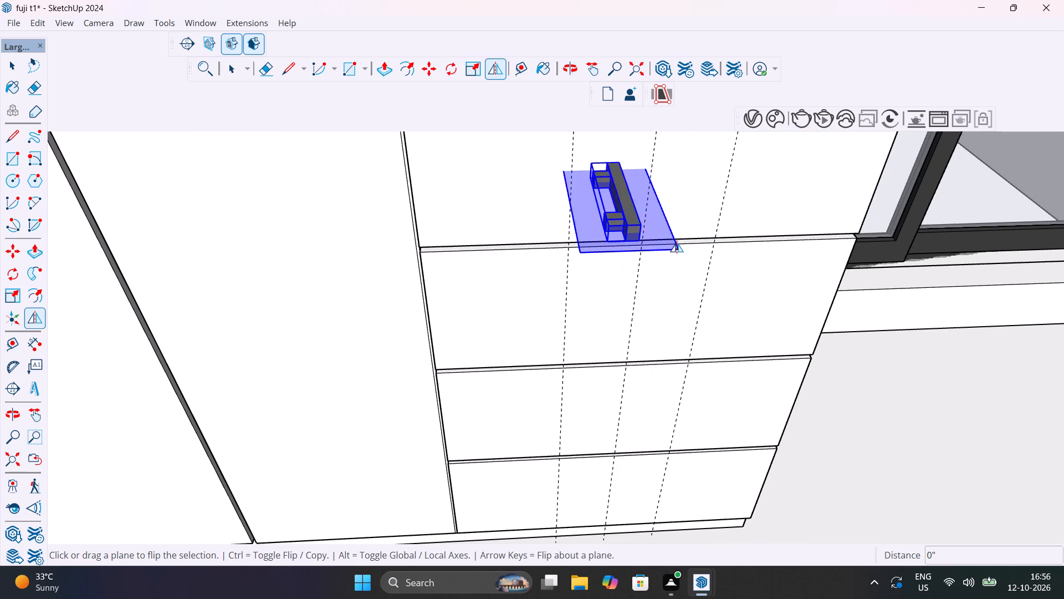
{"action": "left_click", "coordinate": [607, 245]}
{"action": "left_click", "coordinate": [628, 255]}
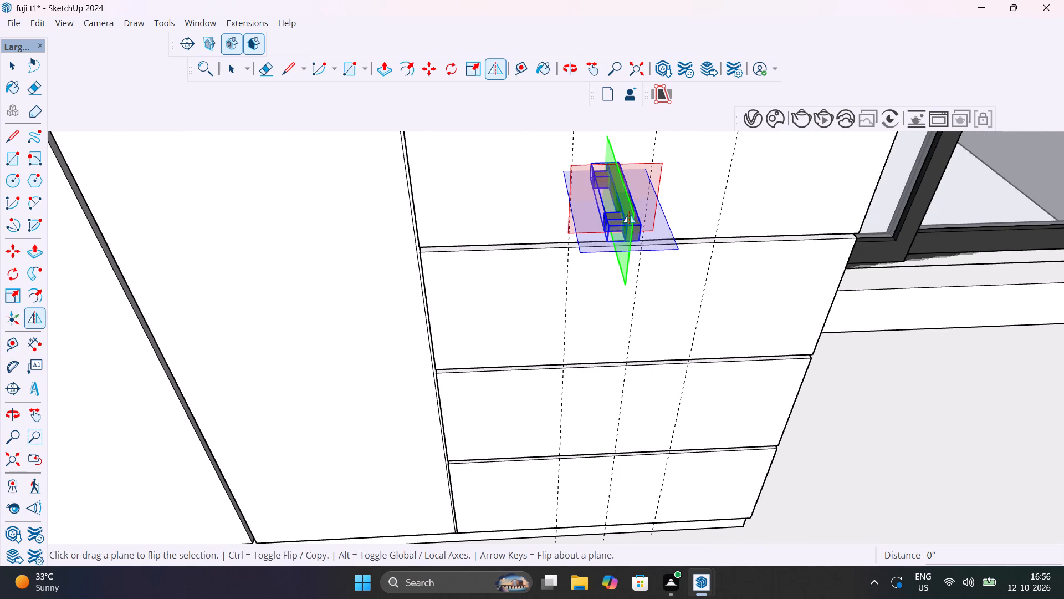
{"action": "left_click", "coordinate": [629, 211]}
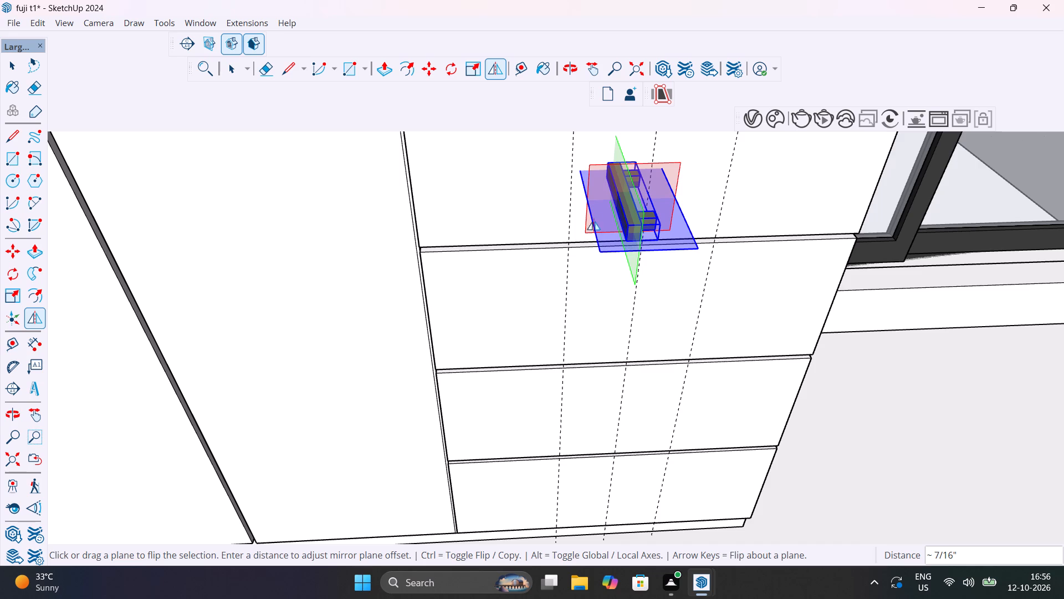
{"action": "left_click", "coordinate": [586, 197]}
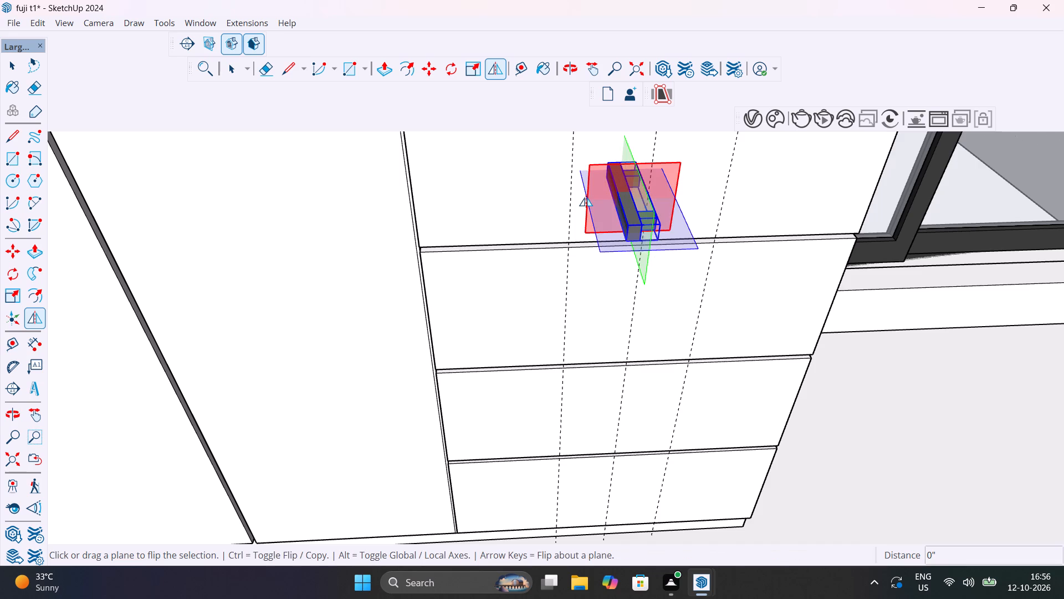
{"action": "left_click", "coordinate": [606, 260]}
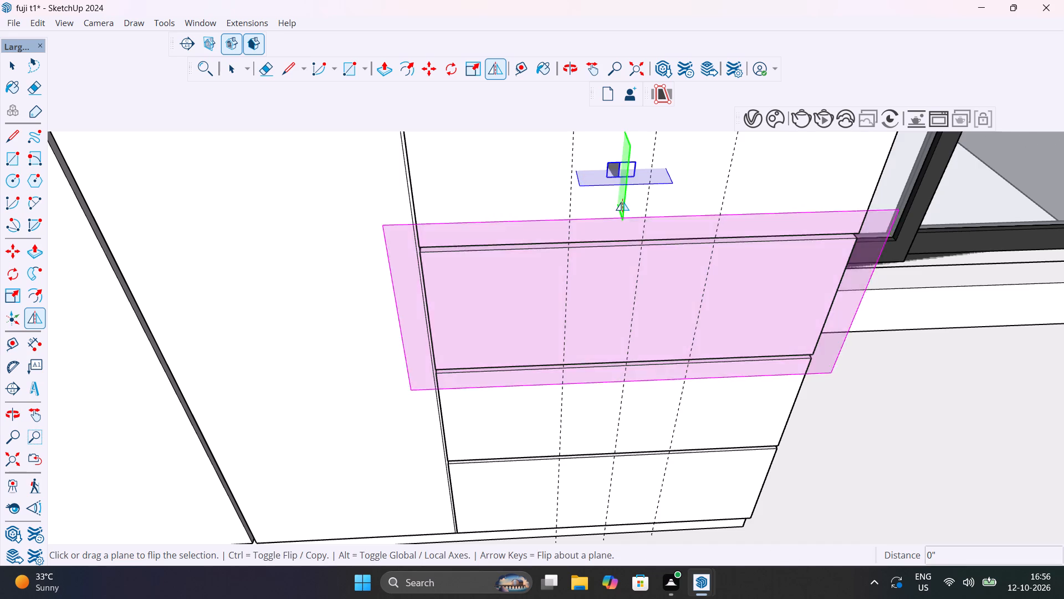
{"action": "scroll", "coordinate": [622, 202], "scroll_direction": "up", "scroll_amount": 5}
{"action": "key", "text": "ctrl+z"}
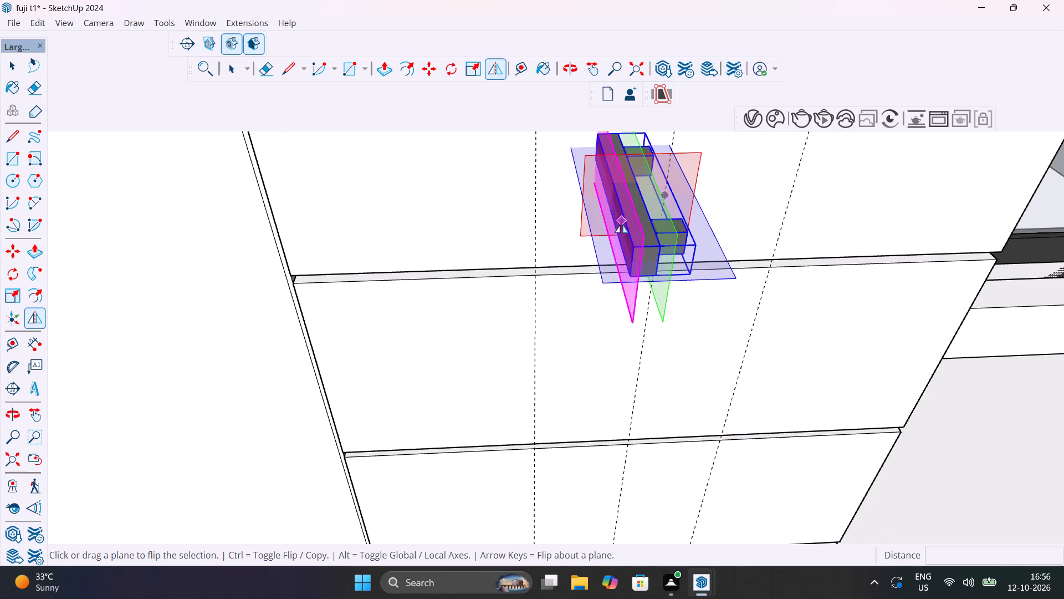
Flip the handle about its green and blue planes and the drawer face, ending with a flip about its red plane.
{"action": "scroll", "coordinate": [629, 240], "scroll_direction": "down", "scroll_amount": 4}
{"action": "left_click", "coordinate": [657, 292]}
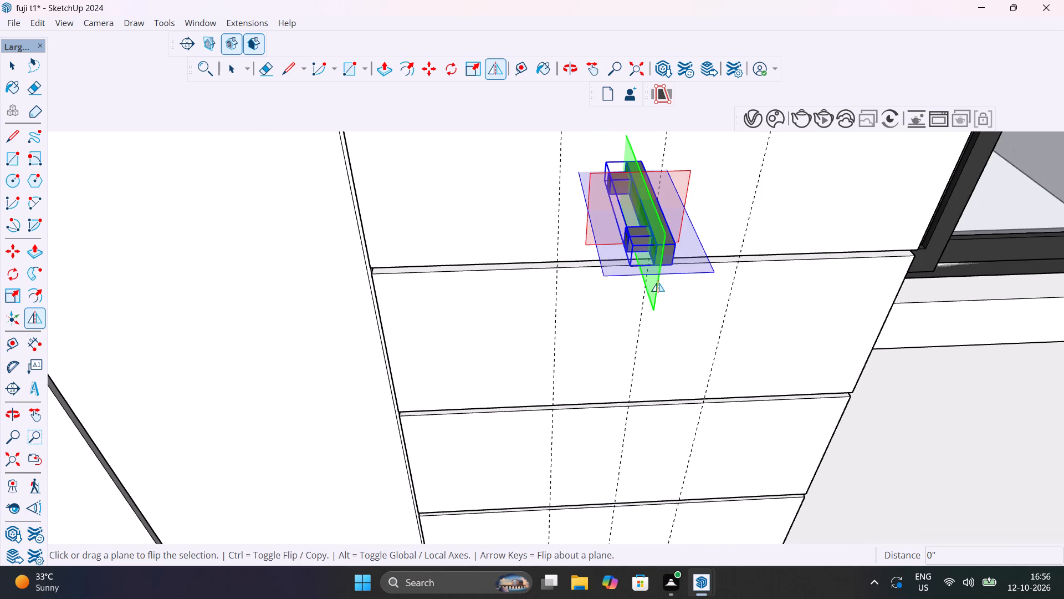
{"action": "left_click", "coordinate": [658, 254]}
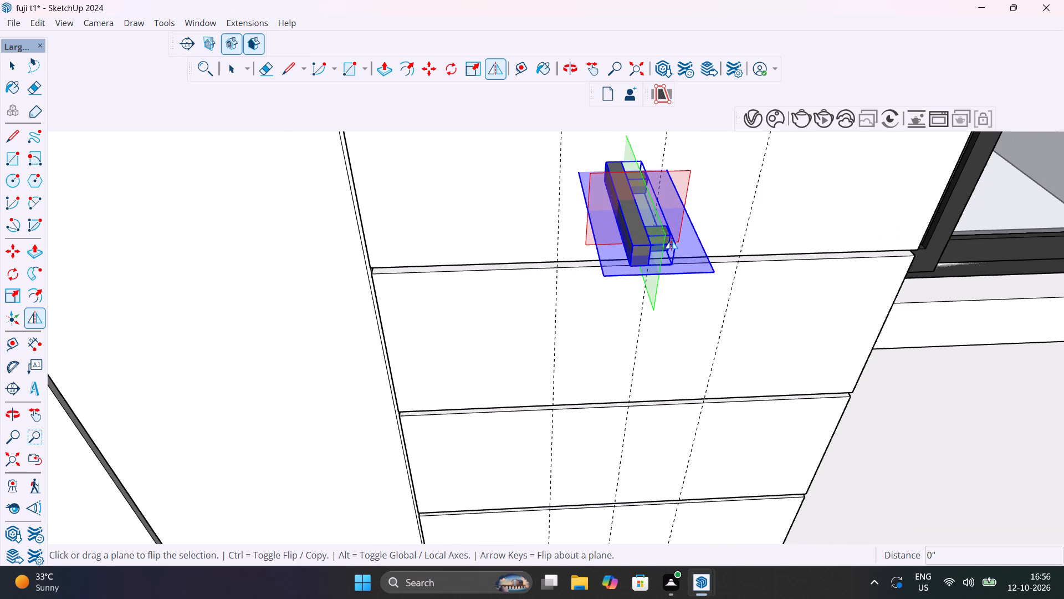
{"action": "left_click", "coordinate": [658, 272]}
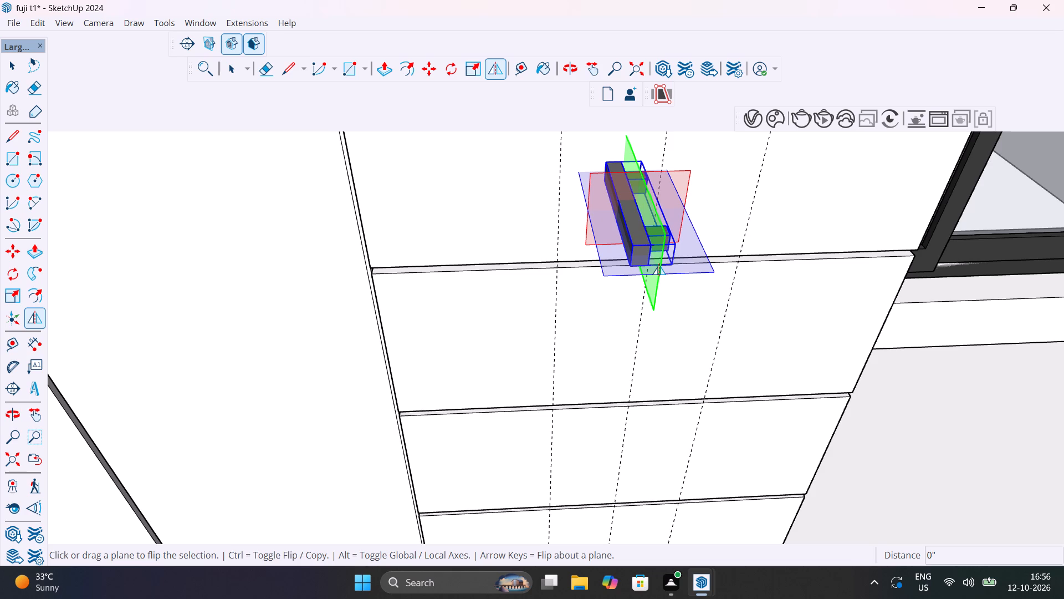
{"action": "left_click", "coordinate": [586, 224]}
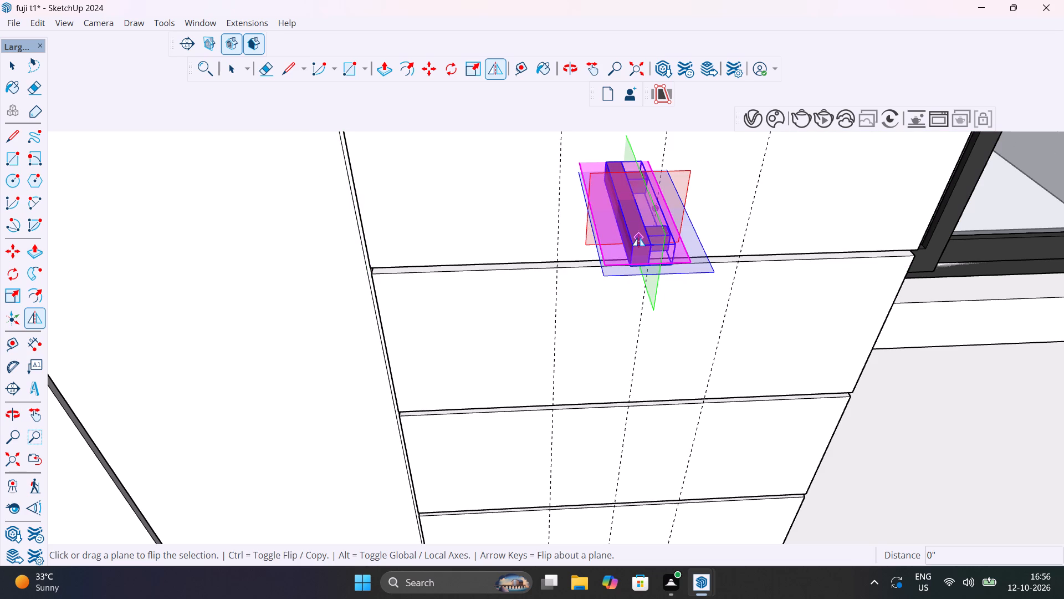
{"action": "left_click", "coordinate": [638, 237]}
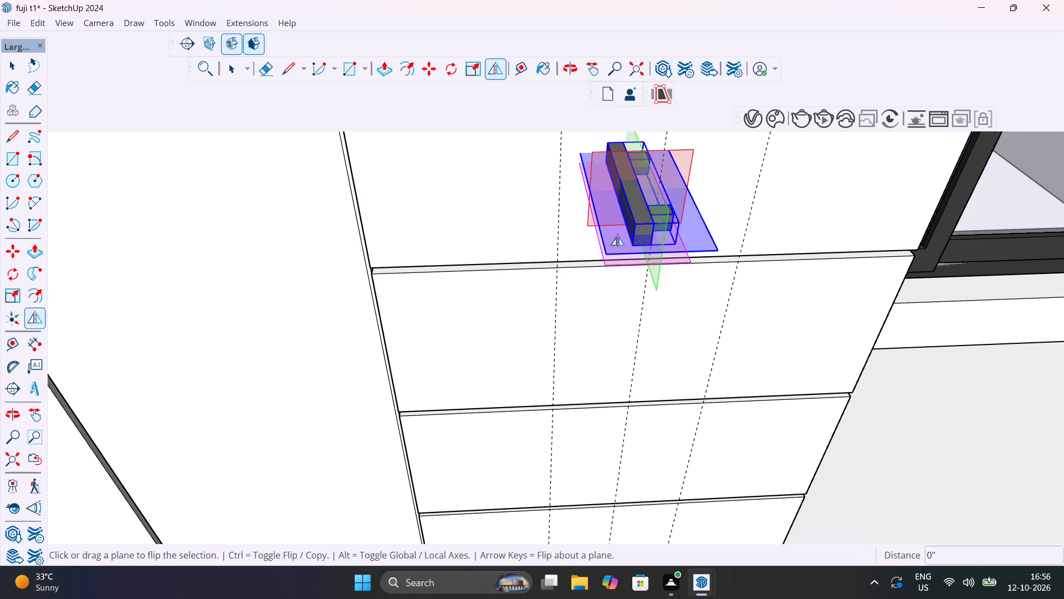
{"action": "left_click", "coordinate": [610, 260]}
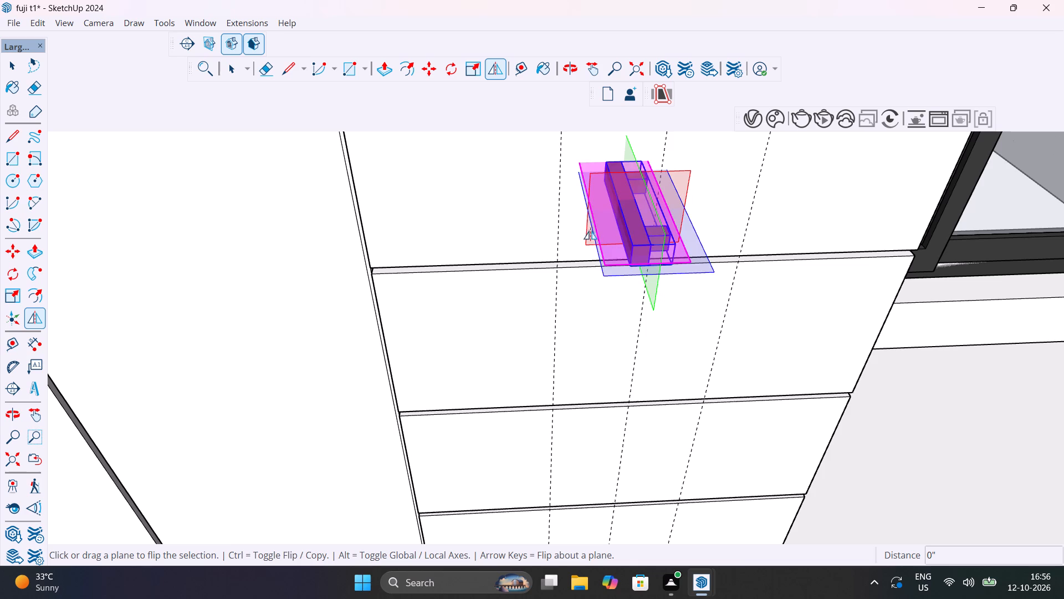
{"action": "left_click", "coordinate": [590, 169]}
Move the handle straight out of the drawer block so it sits in front of the drawer fronts.
{"action": "scroll", "coordinate": [618, 234], "scroll_direction": "down", "scroll_amount": 10}
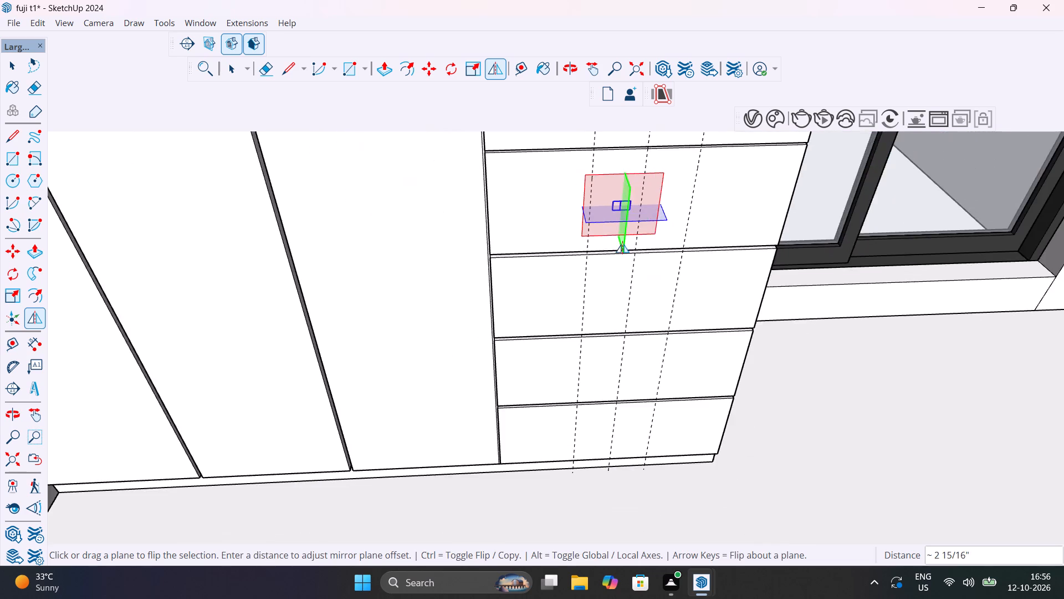
{"action": "scroll", "coordinate": [622, 244], "scroll_direction": "down", "scroll_amount": 3}
{"action": "middle_click_drag", "start_coordinate": [656, 260], "coordinate": [385, 303]}
{"action": "scroll", "coordinate": [509, 288], "scroll_direction": "up", "scroll_amount": 2}
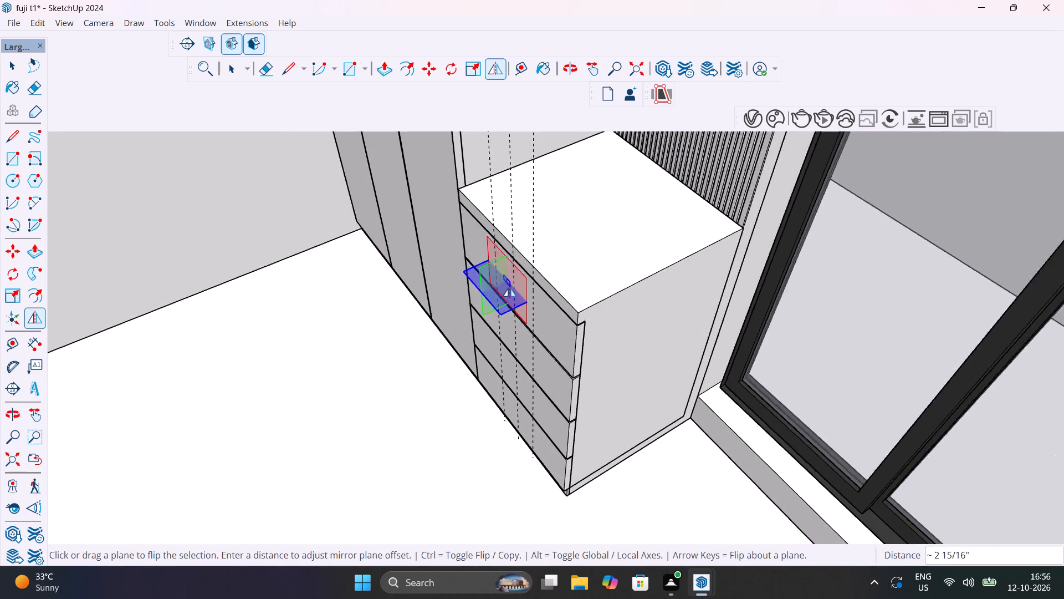
{"action": "scroll", "coordinate": [509, 288], "scroll_direction": "up", "scroll_amount": 7}
{"action": "key", "text": "space"}
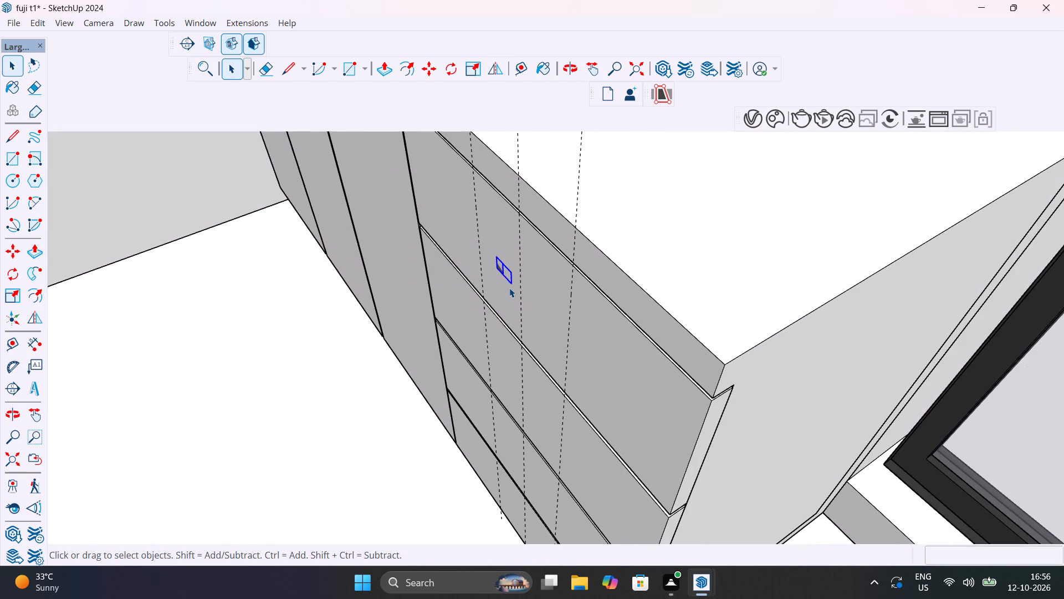
{"action": "key", "text": "m"}
{"action": "left_click", "coordinate": [499, 275]}
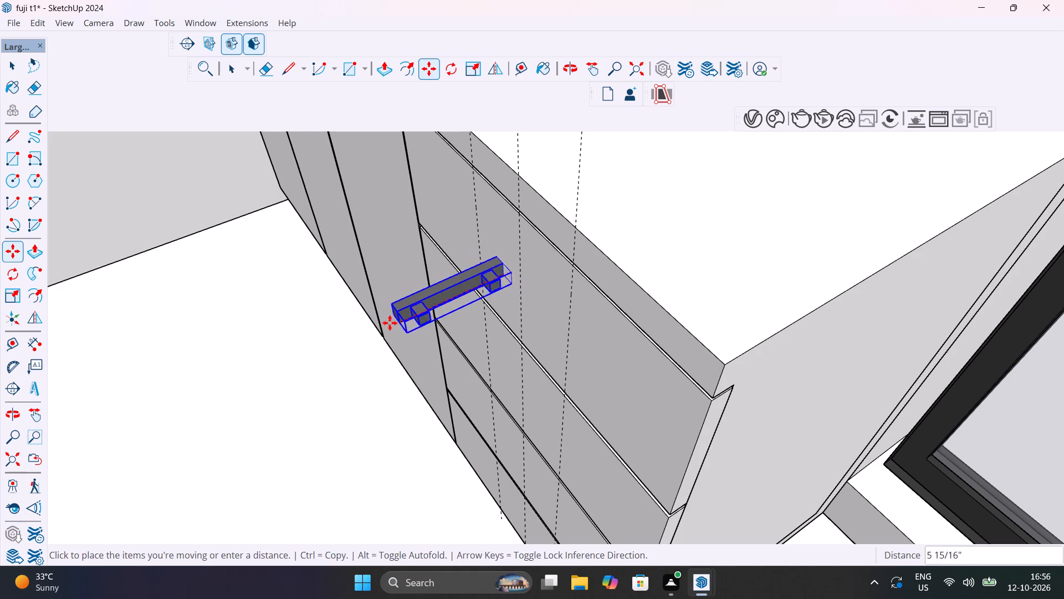
{"action": "left_click", "coordinate": [349, 339]}
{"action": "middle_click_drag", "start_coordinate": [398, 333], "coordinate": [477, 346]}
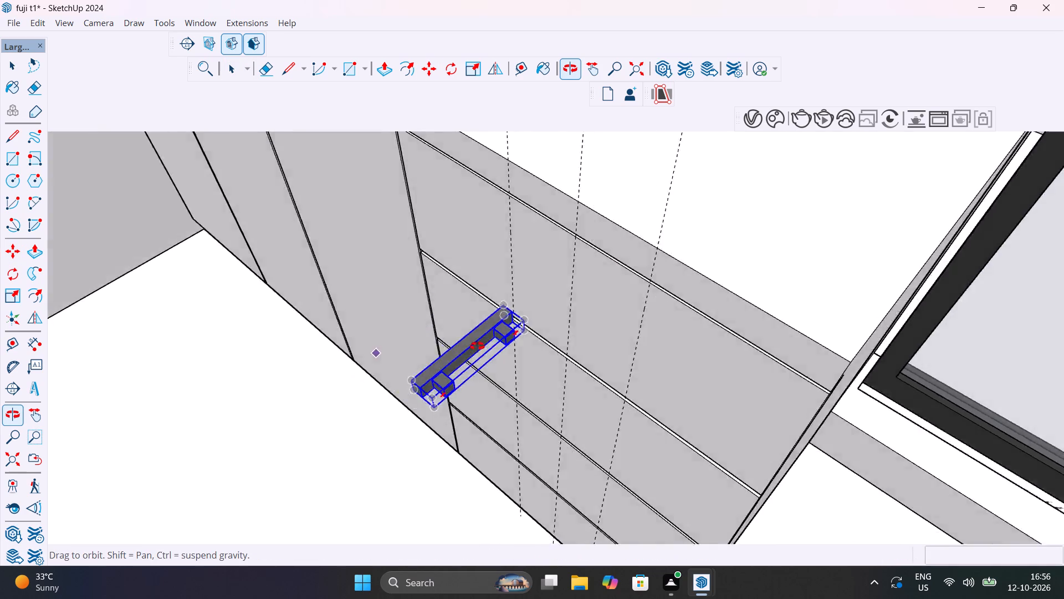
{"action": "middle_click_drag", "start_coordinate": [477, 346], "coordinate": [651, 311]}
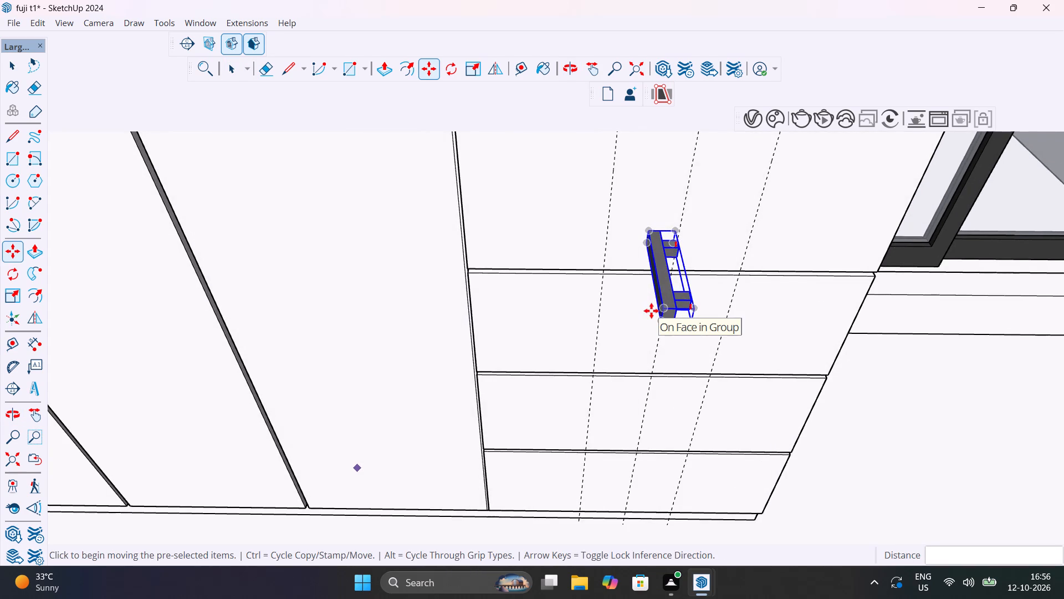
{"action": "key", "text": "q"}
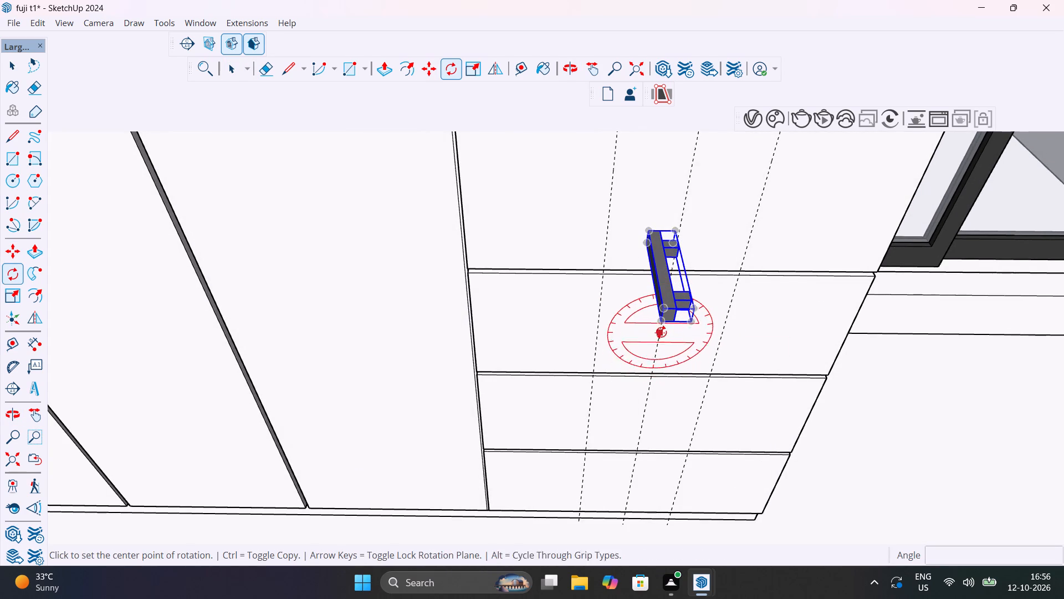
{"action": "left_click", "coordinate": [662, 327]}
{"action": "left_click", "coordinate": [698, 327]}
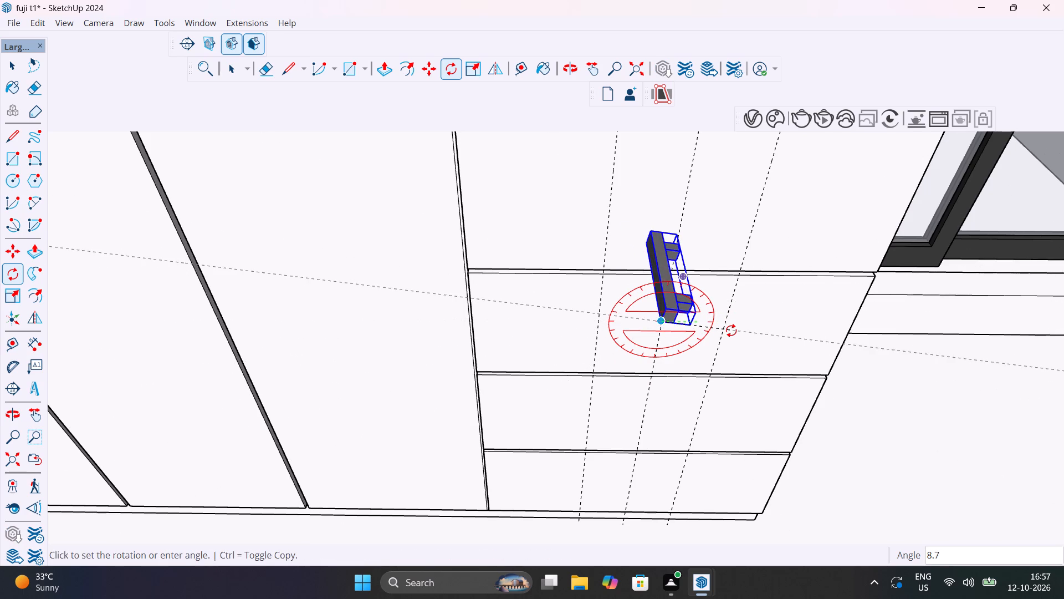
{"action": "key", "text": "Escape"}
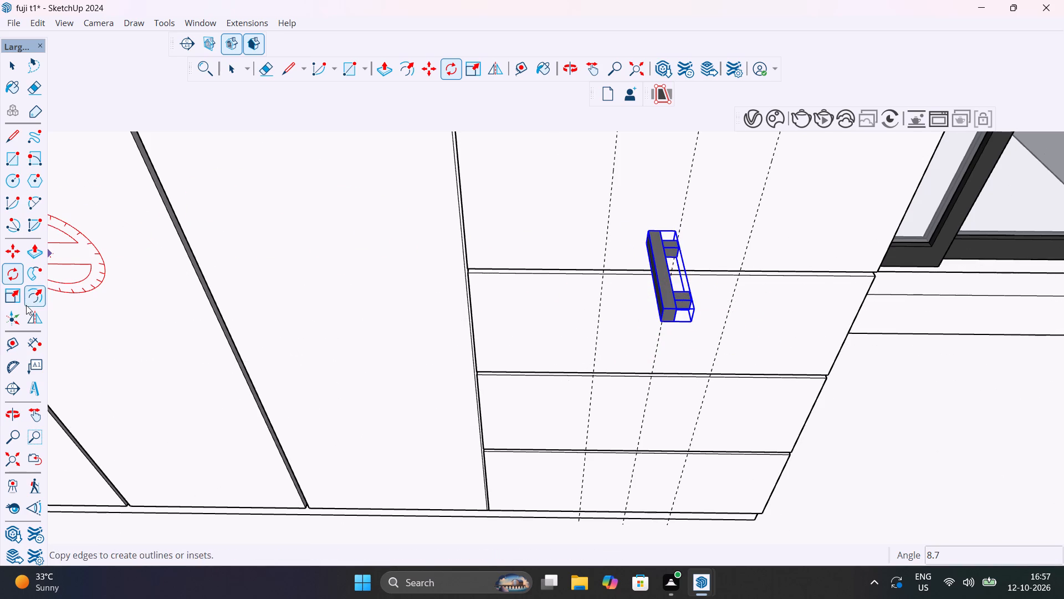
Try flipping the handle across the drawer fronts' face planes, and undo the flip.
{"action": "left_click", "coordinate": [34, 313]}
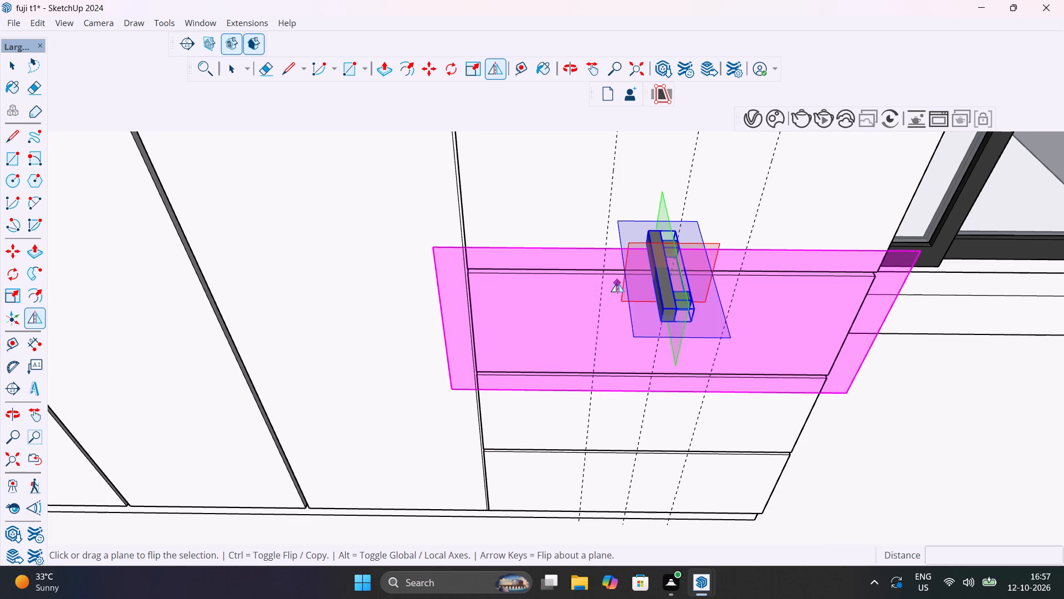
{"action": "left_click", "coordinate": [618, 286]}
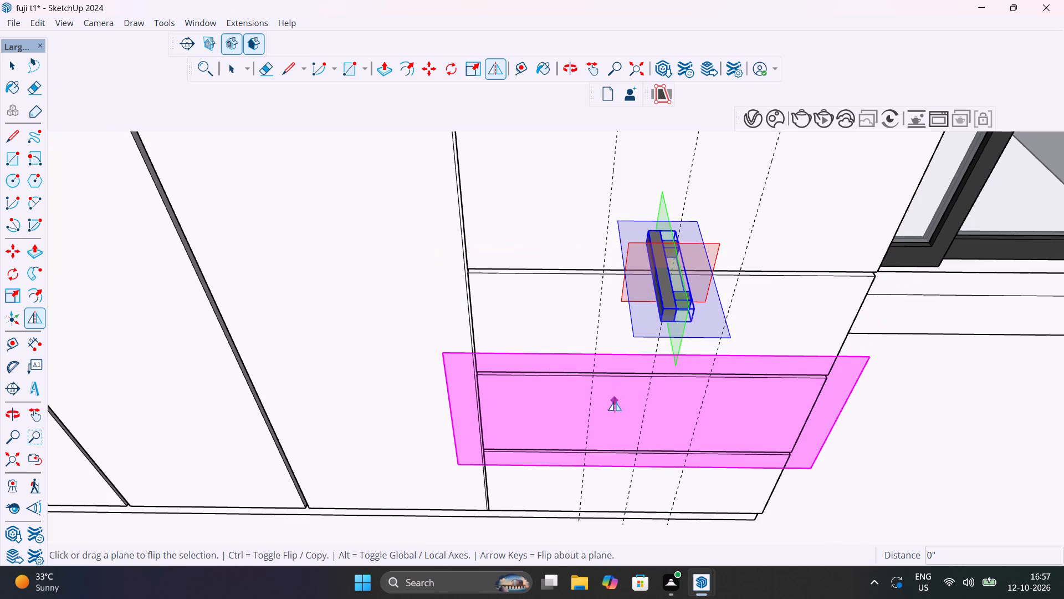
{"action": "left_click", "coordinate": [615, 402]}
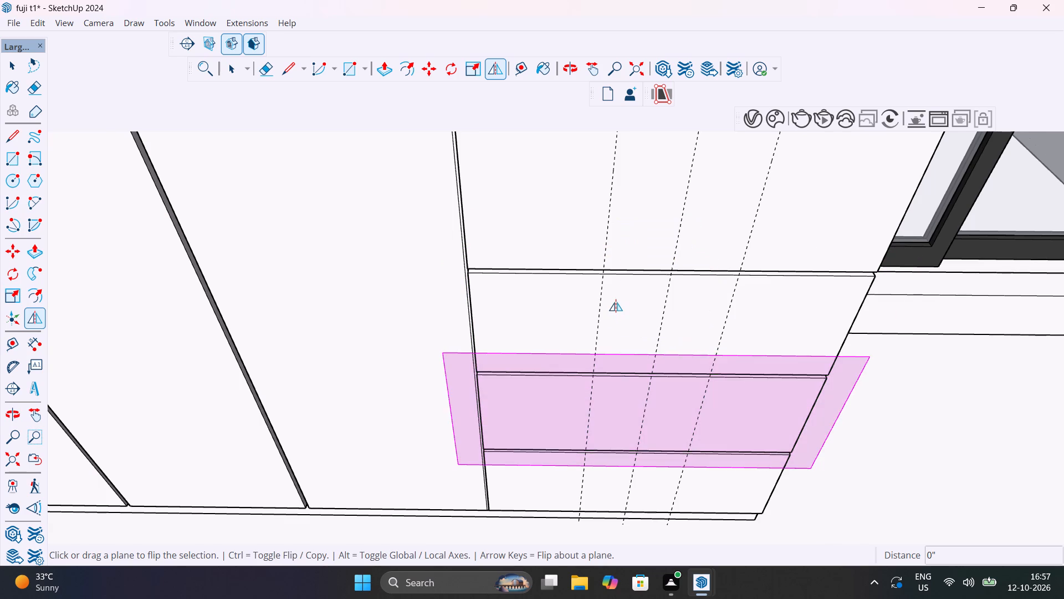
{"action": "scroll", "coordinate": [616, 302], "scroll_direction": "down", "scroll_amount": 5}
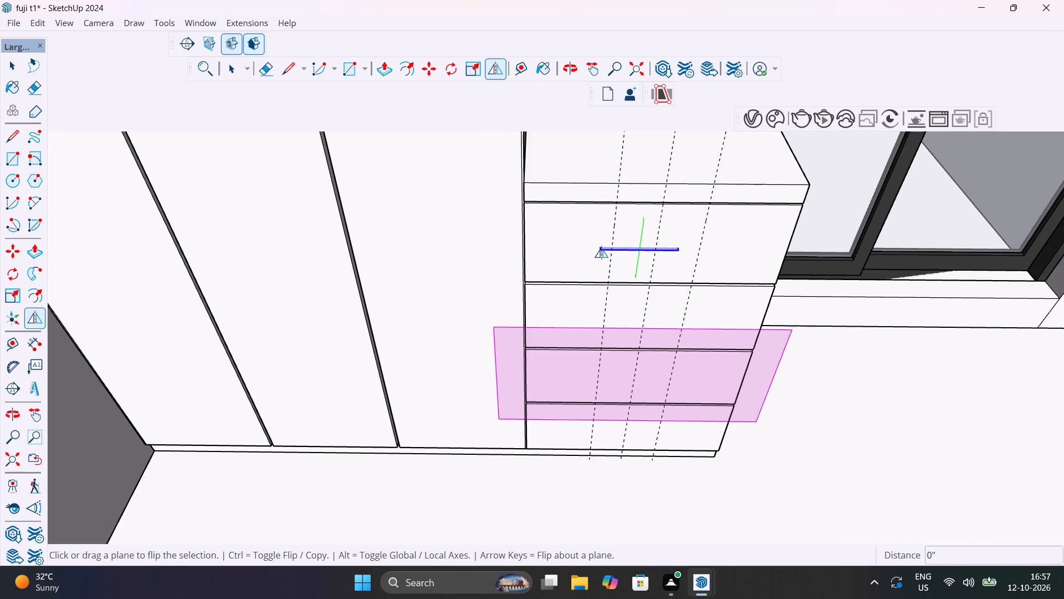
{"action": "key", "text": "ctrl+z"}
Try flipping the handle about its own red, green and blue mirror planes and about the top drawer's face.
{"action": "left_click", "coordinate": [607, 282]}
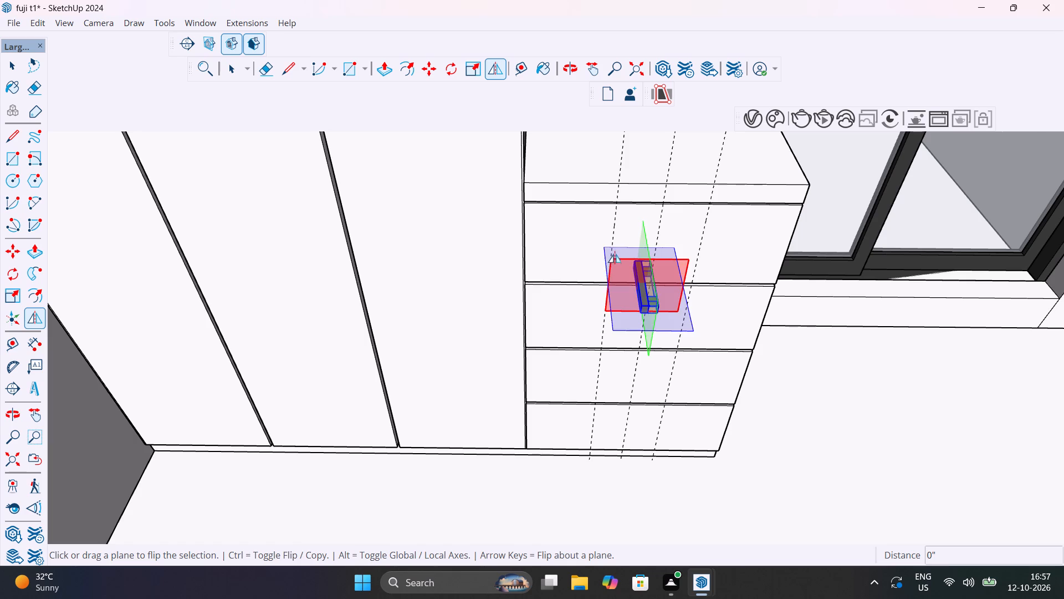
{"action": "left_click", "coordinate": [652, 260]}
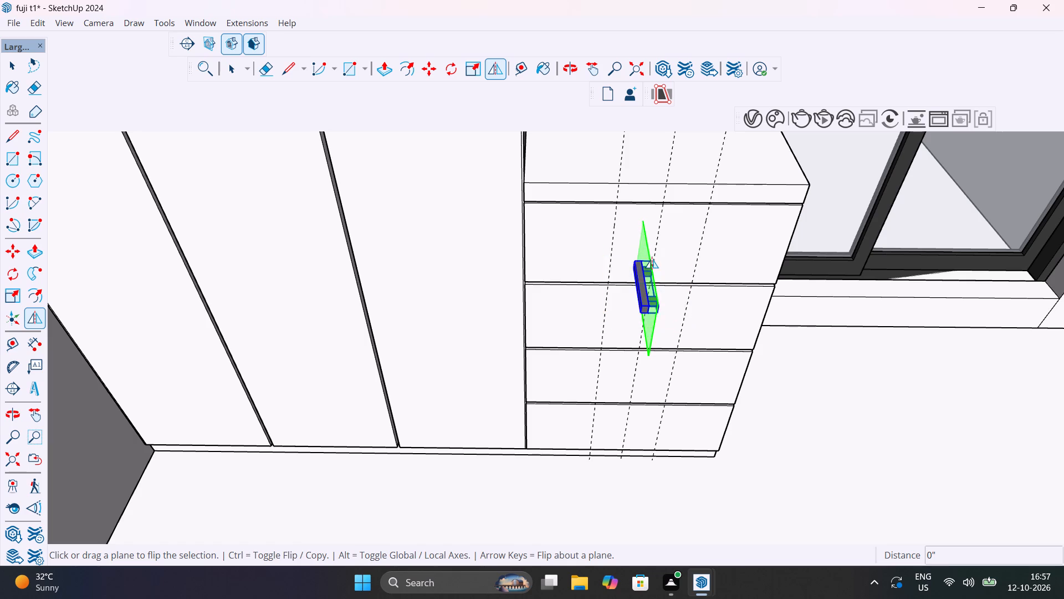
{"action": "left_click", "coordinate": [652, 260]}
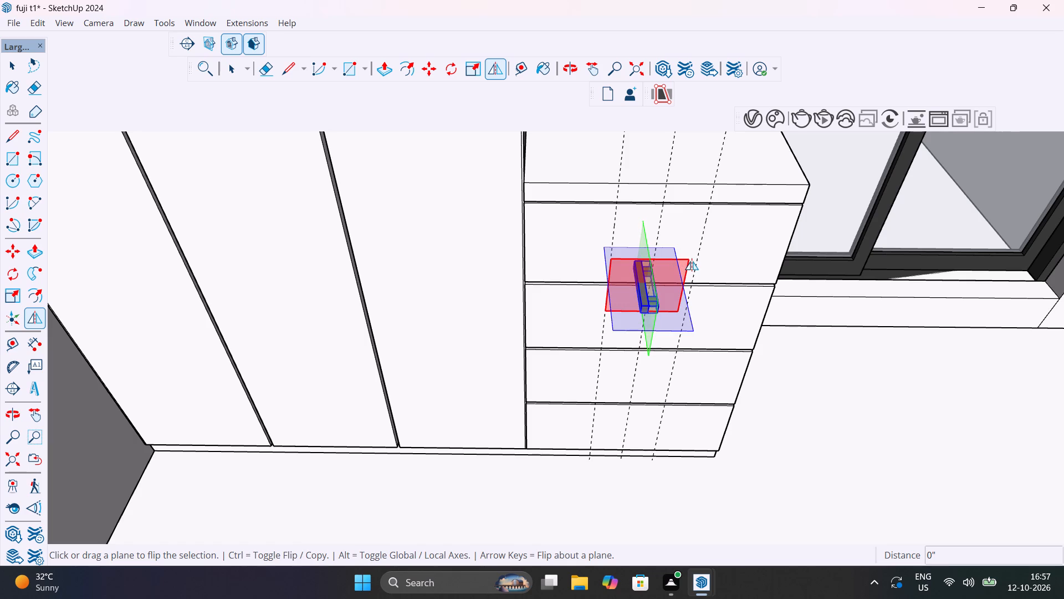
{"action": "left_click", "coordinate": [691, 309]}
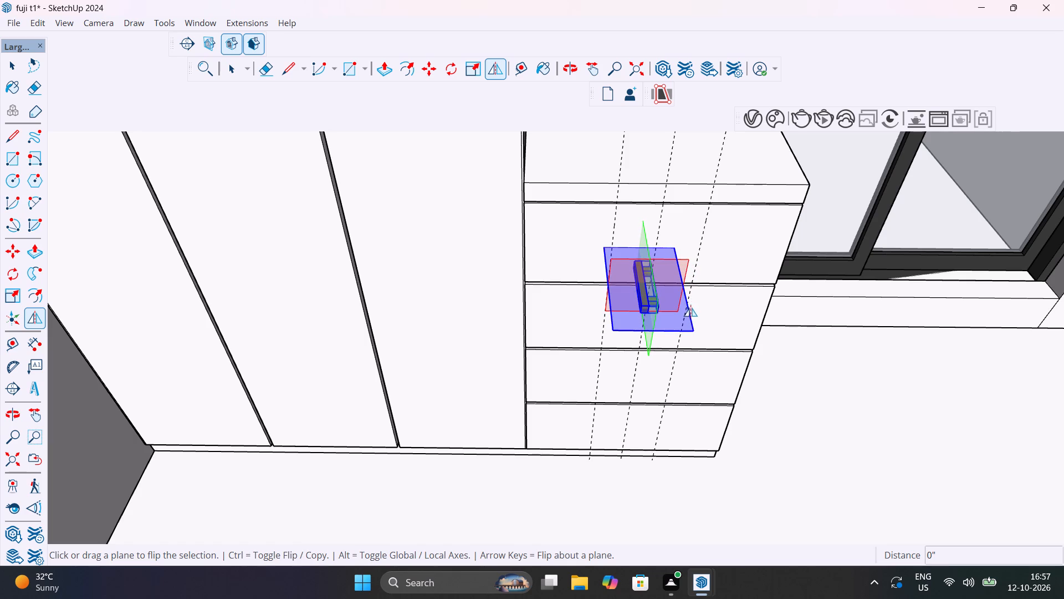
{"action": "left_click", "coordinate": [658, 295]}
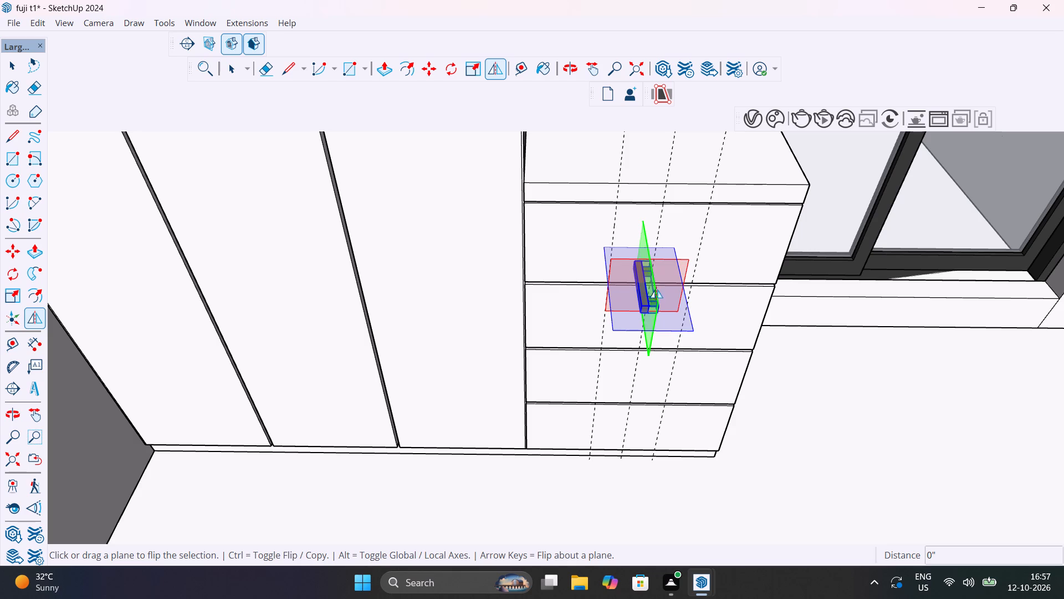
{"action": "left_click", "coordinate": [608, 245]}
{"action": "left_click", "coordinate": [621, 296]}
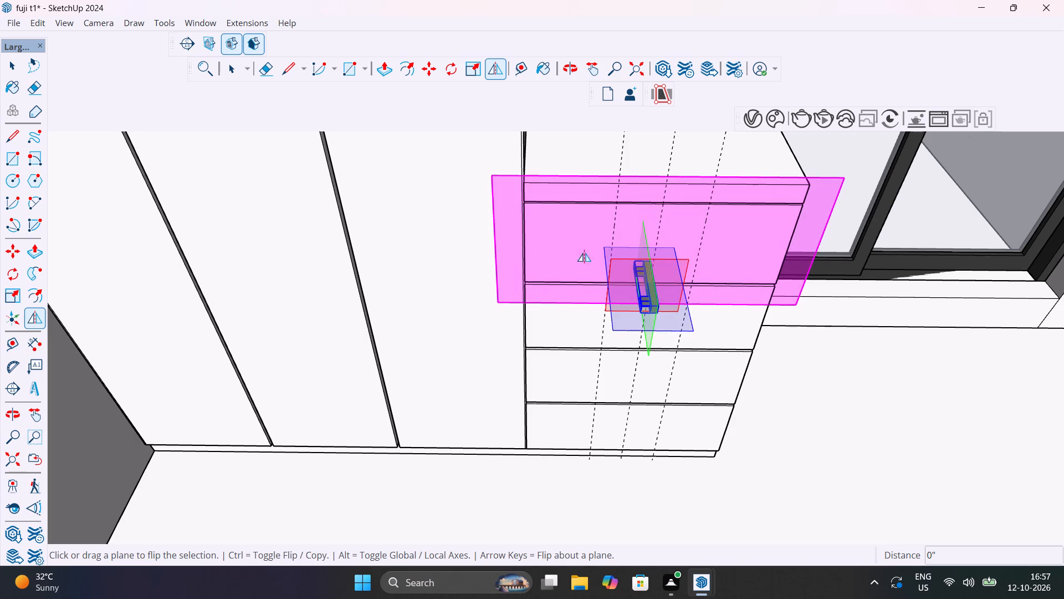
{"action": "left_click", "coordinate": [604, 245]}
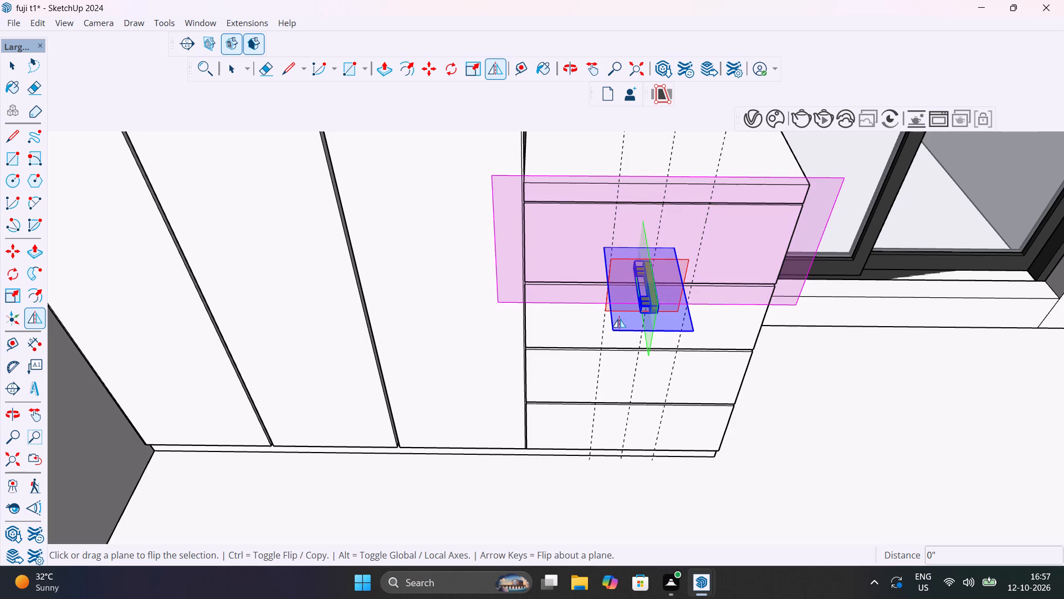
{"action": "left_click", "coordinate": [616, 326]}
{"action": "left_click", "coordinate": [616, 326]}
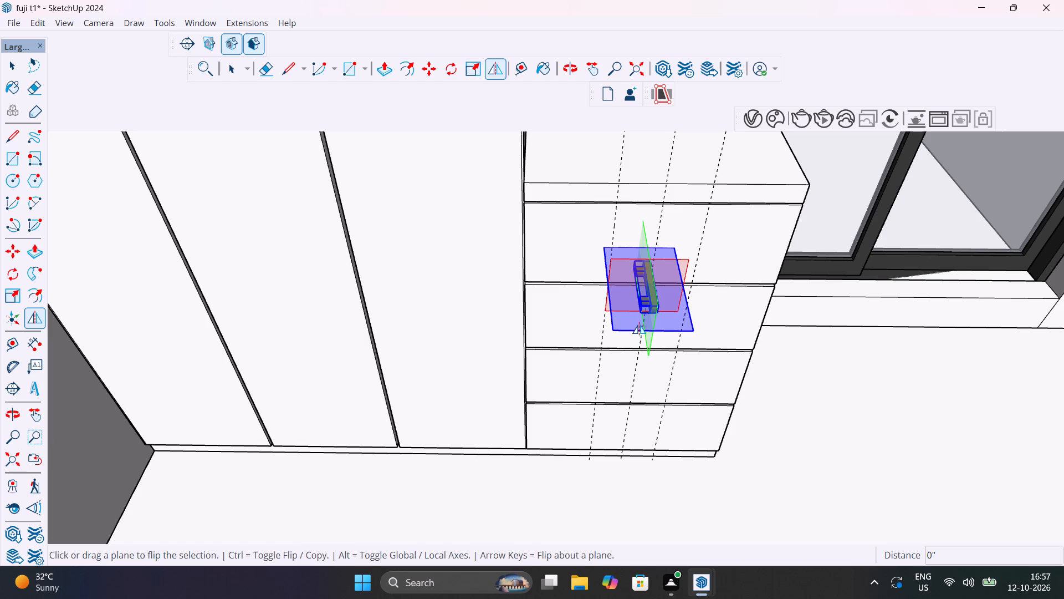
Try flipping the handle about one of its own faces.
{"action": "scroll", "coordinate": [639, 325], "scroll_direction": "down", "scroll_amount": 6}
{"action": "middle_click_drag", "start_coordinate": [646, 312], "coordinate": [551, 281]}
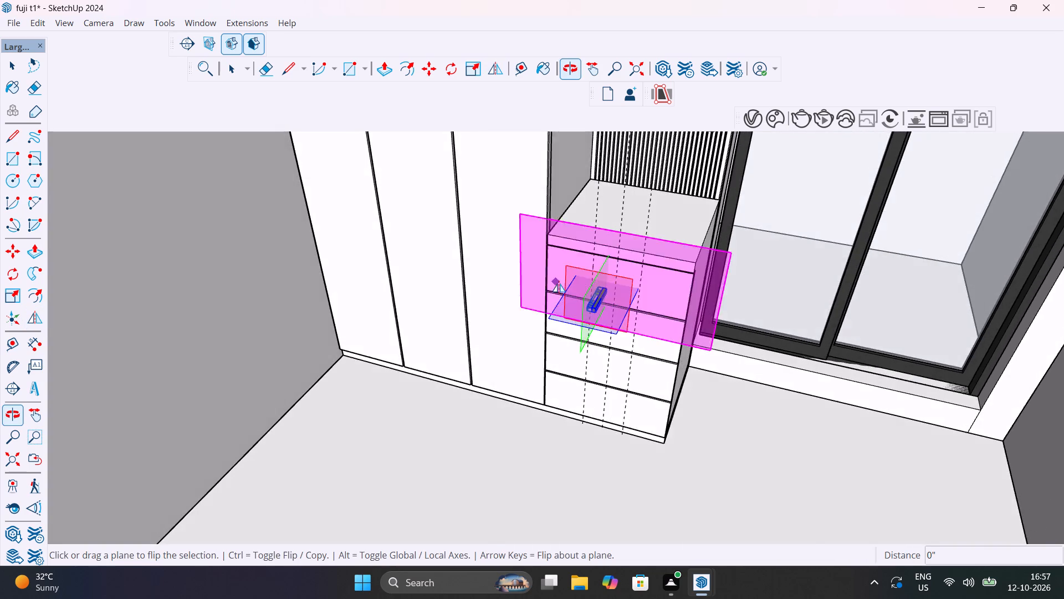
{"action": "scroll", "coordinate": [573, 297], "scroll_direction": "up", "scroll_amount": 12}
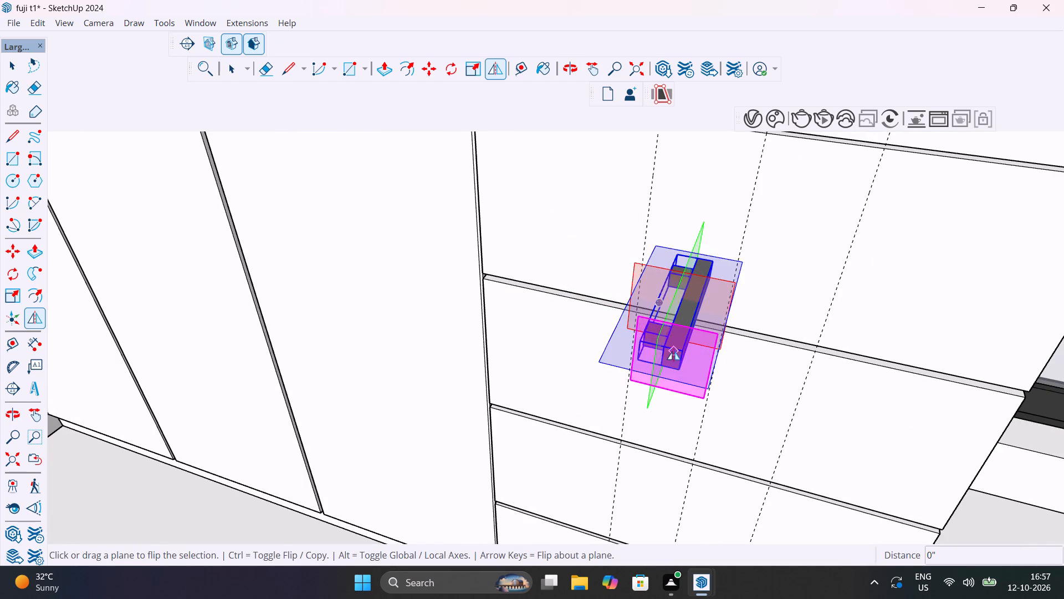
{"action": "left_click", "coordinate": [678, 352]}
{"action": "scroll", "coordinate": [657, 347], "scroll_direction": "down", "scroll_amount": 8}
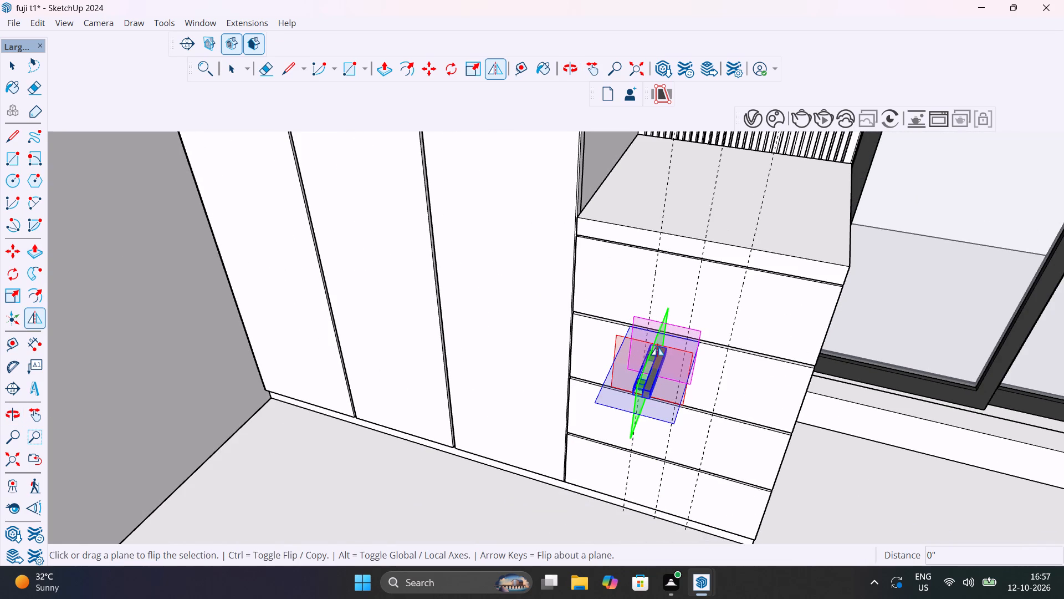
Undo the handle flips and its move out of the drawer block, back to its earlier placement on the top drawer.
{"action": "middle_click_drag", "start_coordinate": [647, 344], "coordinate": [599, 244], "text": "shift"}
{"action": "key", "text": "ctrl+z"}
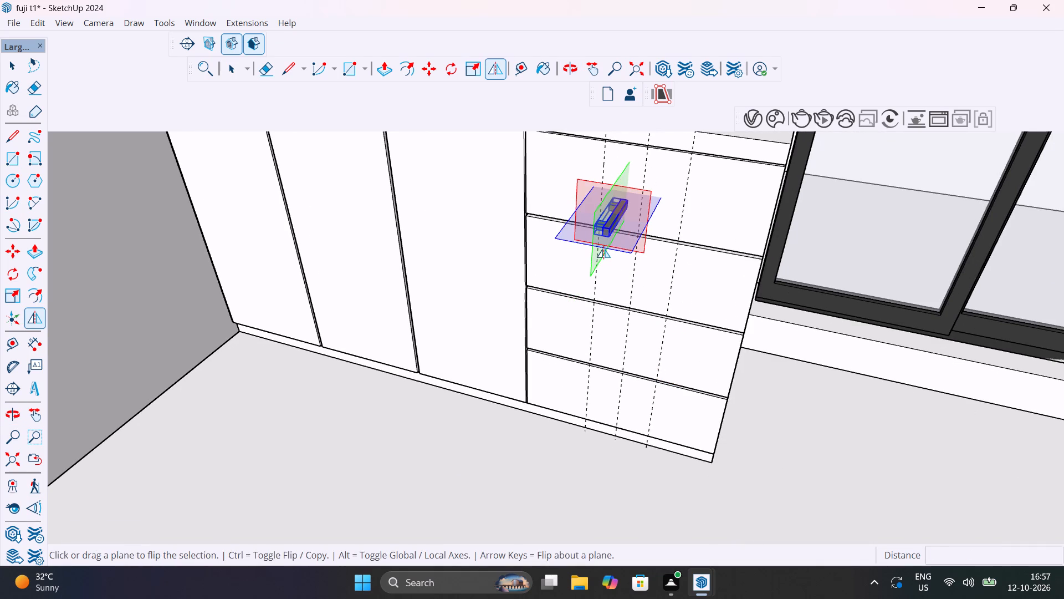
{"action": "key", "text": "ctrl+z"}
{"action": "key", "text": "ctrl+z"}
{"action": "key", "text": "ctrl+z"}
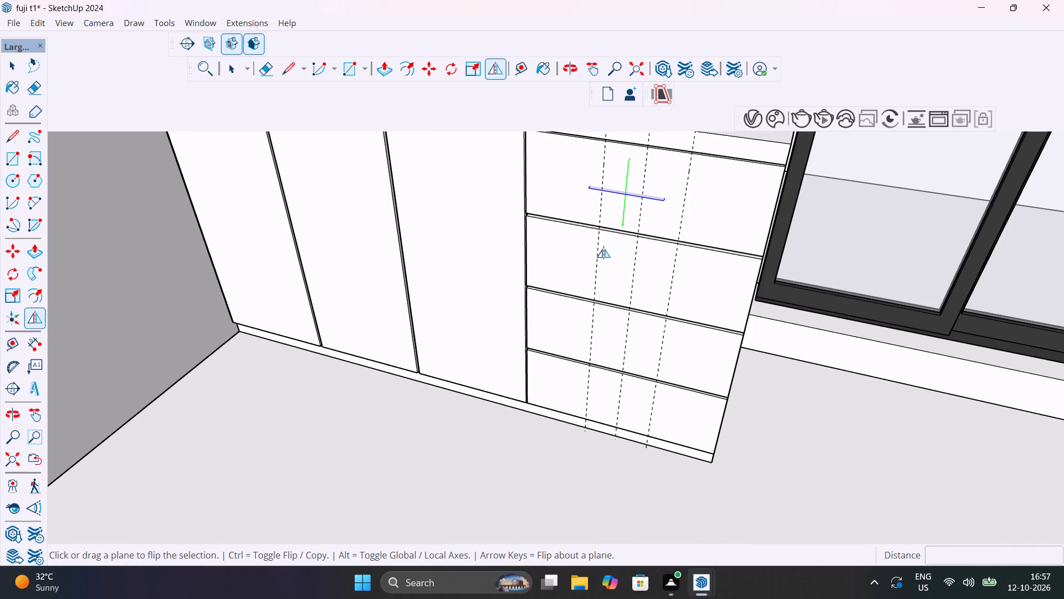
{"action": "scroll", "coordinate": [603, 249], "scroll_direction": "down", "scroll_amount": 6}
{"action": "key", "text": "ctrl+z"}
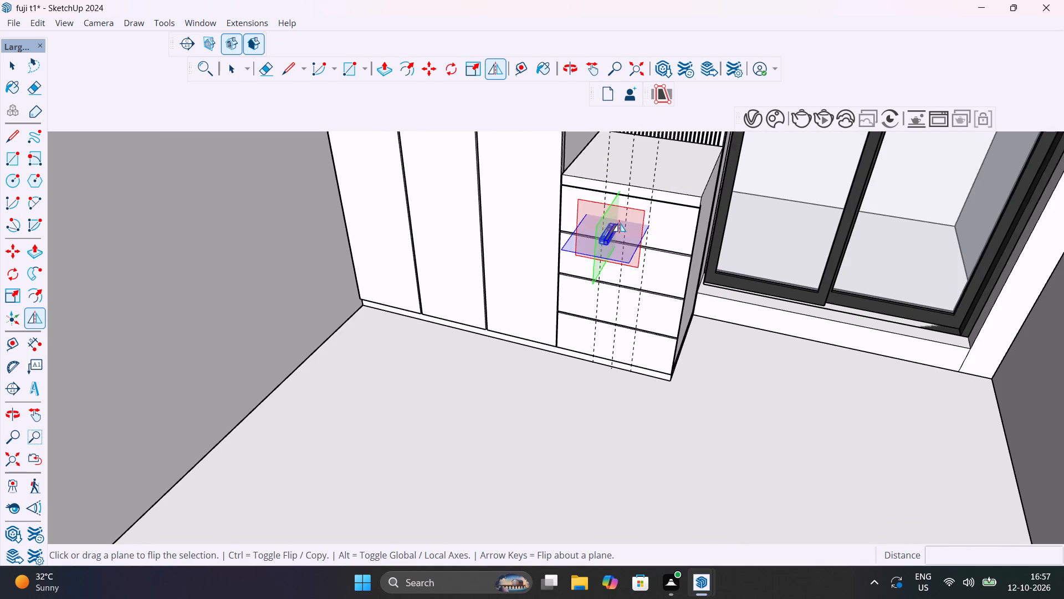
{"action": "key", "text": "ctrl+z"}
{"action": "key", "text": "ctrl+z"}
{"action": "key", "text": "ctrl+z"}
{"action": "key", "text": "ctrl+z"}
{"action": "key", "text": "ctrl+z"}
{"action": "key", "text": "ctrl+z"}
{"action": "key", "text": "ctrl+z"}
{"action": "key", "text": "ctrl+z"}
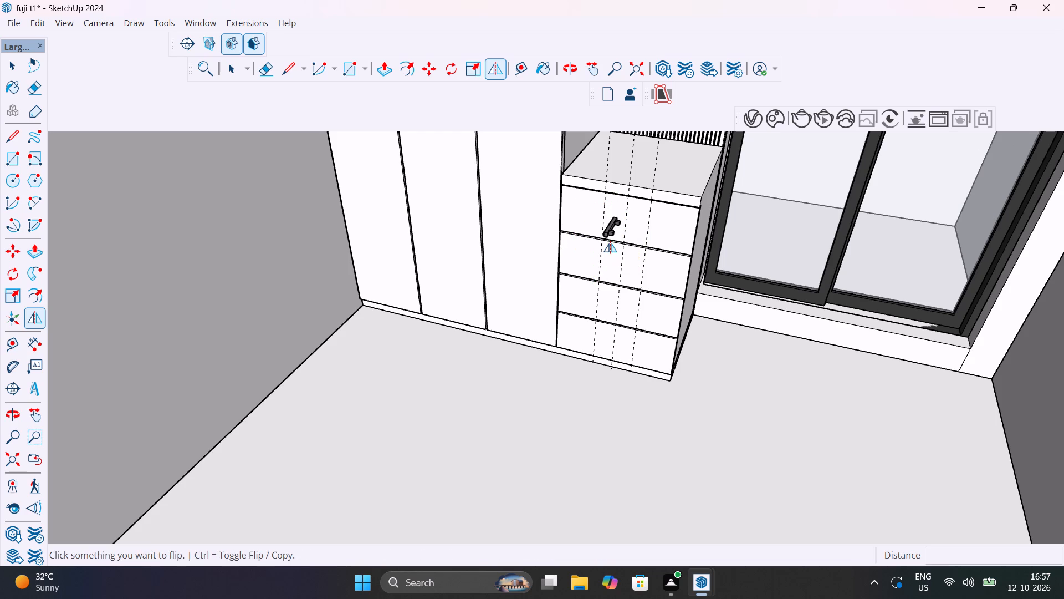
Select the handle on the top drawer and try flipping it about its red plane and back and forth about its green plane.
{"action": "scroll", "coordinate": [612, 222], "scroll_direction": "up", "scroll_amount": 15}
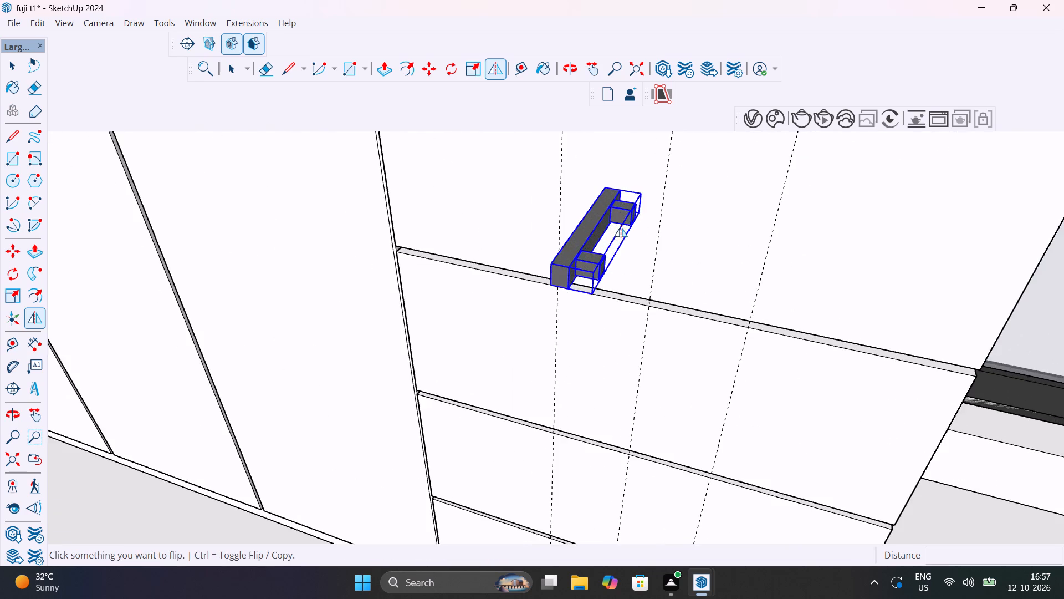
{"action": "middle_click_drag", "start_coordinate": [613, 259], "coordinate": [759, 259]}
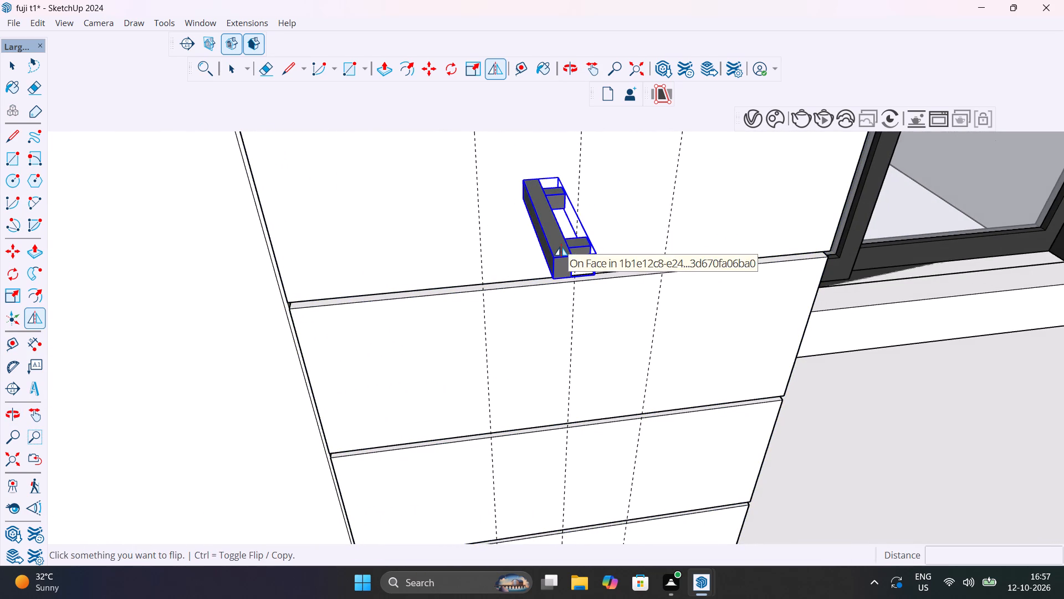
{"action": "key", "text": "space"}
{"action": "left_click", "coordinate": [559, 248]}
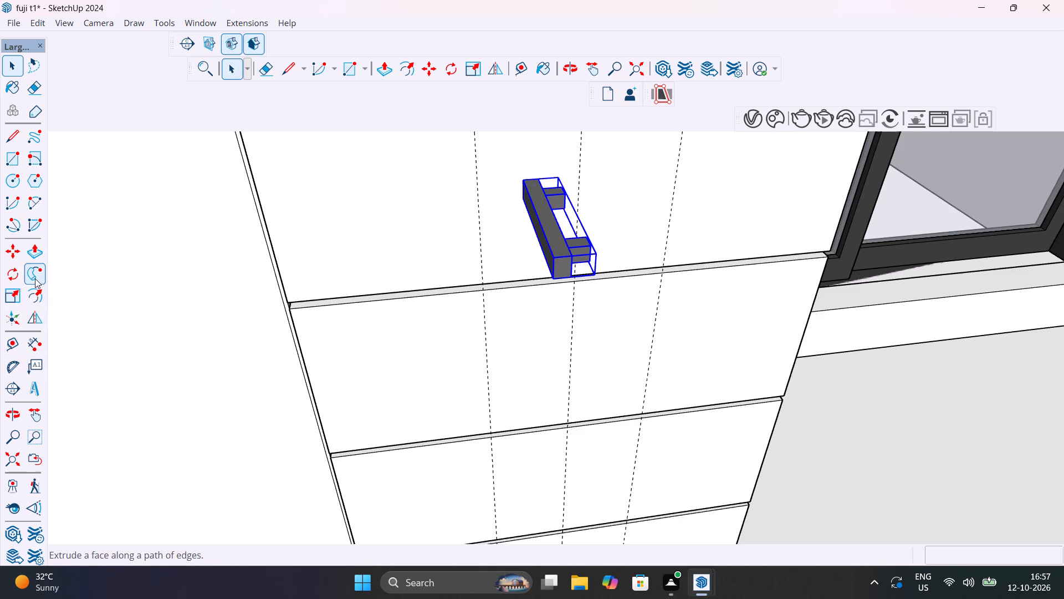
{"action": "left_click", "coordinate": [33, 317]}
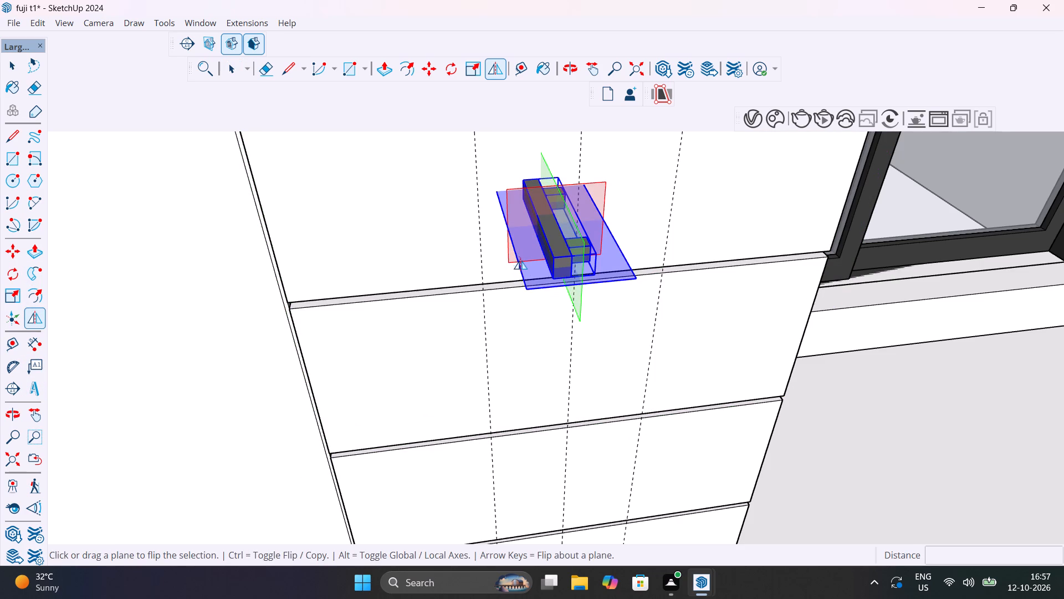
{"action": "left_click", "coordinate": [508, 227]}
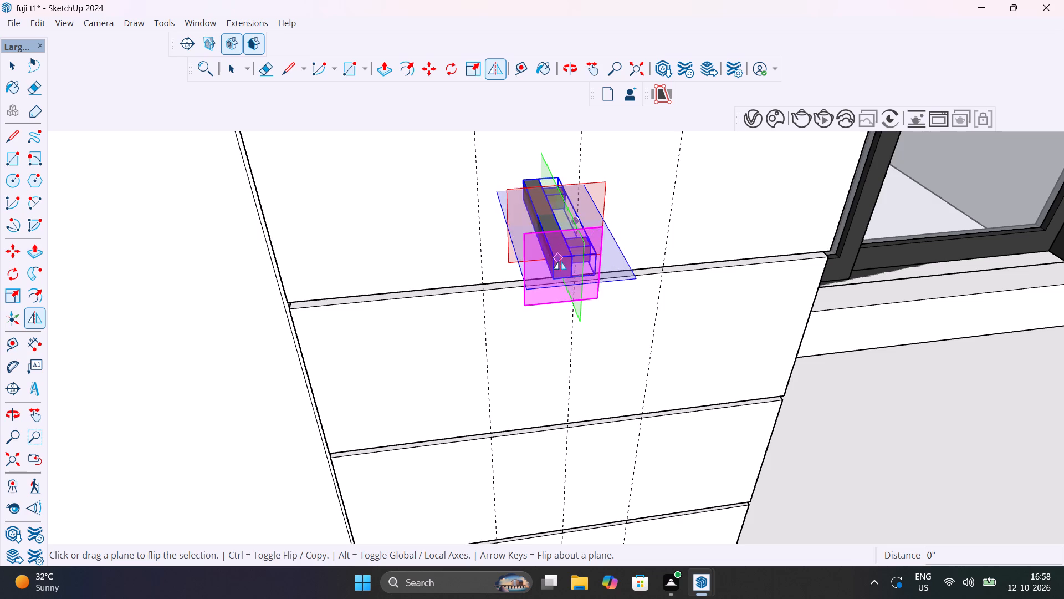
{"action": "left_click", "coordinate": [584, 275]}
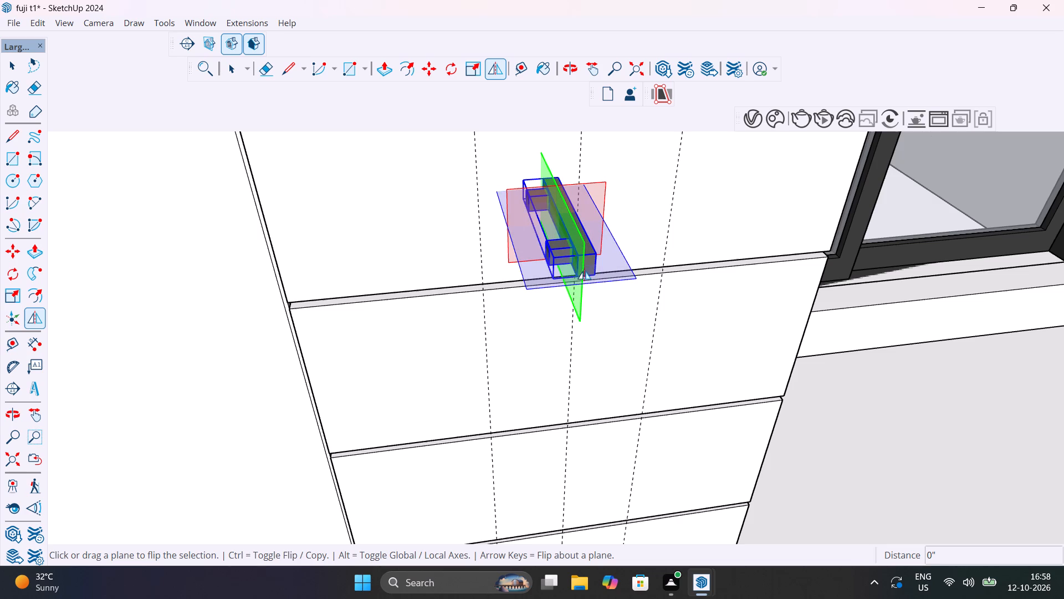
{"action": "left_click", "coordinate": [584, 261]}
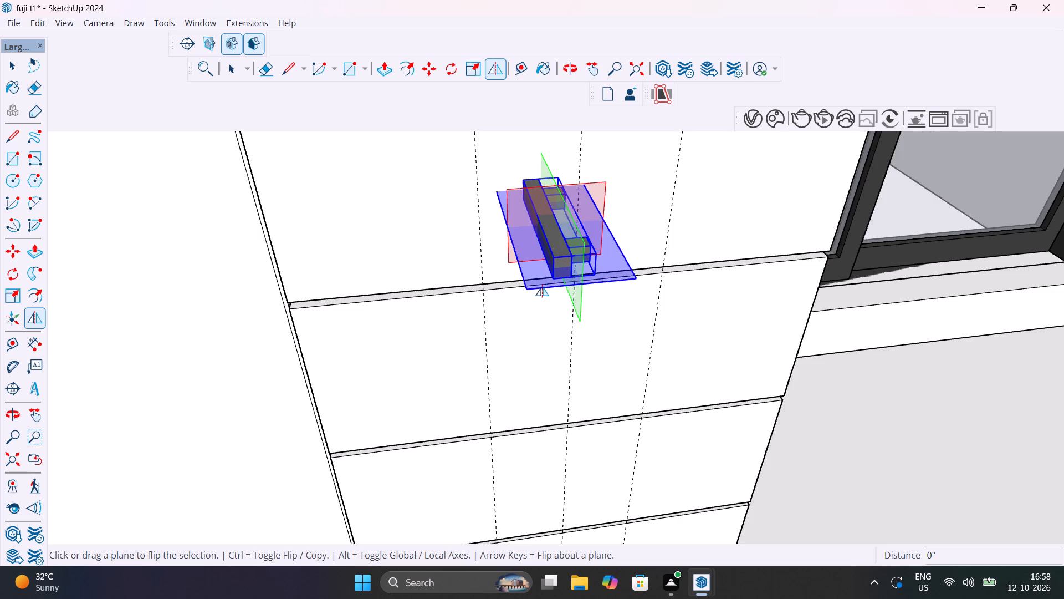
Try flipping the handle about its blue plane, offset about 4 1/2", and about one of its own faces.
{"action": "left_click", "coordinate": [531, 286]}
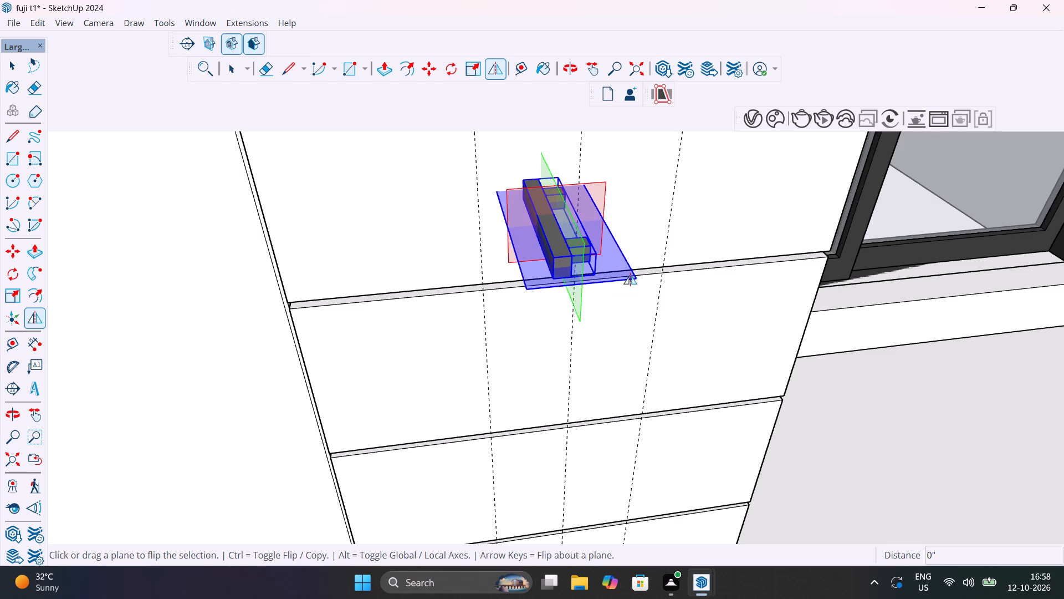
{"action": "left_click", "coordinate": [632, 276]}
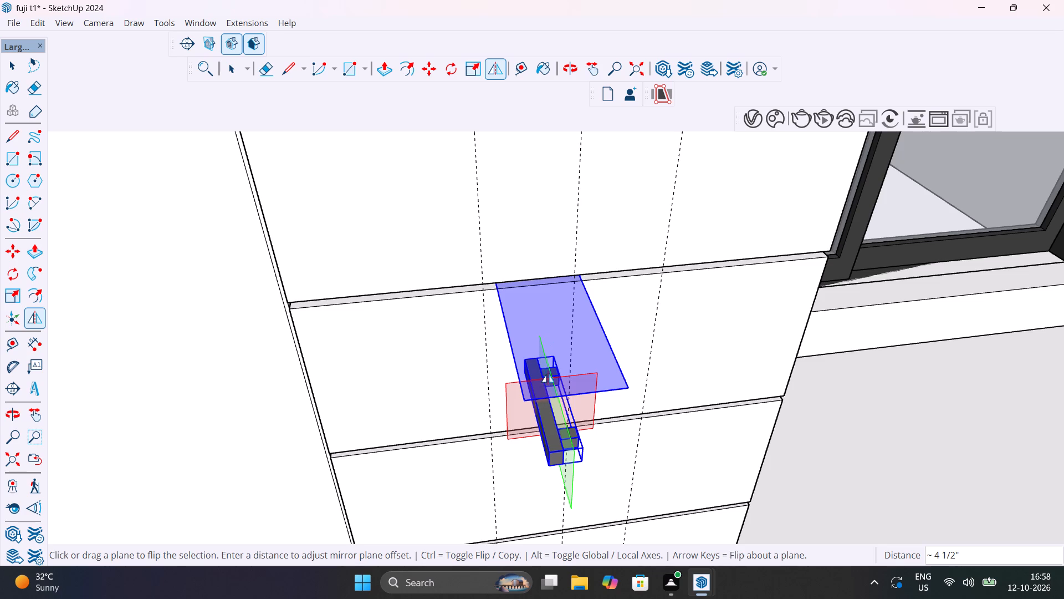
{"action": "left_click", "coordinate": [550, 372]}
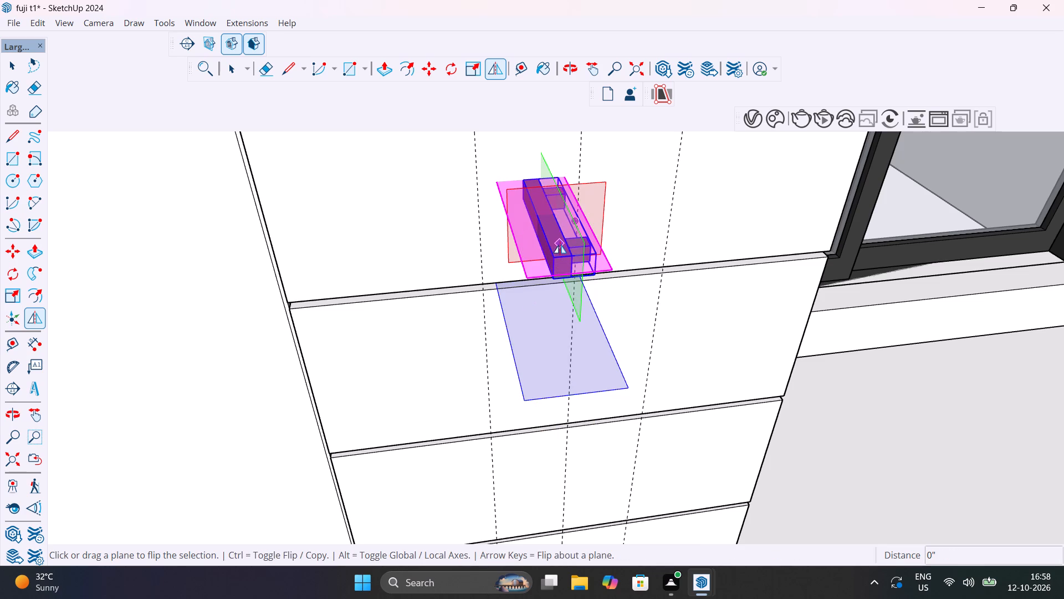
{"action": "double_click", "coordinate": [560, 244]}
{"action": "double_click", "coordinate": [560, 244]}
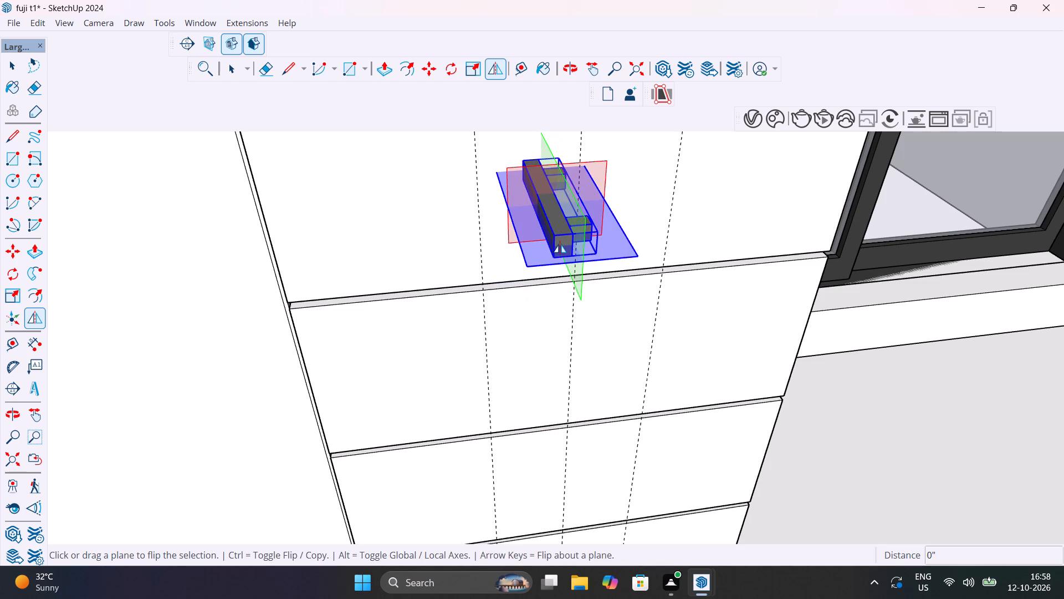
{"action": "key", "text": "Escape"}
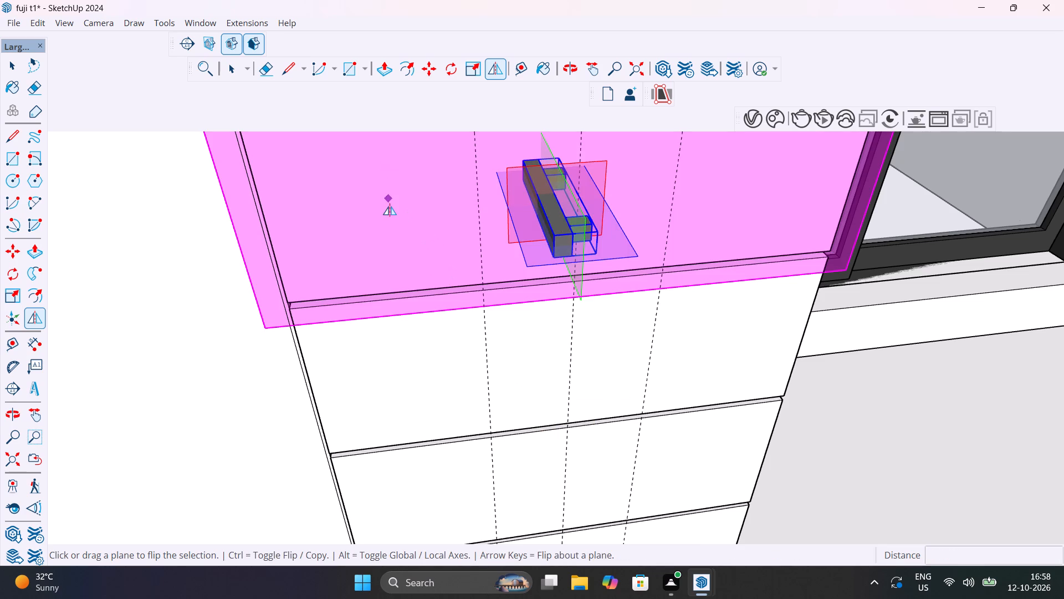
Undo the latest handle flips and the earlier changes, back to the orientation with the grip bar toward the sliding doors.
{"action": "key", "text": "ctrl+z"}
{"action": "key", "text": "ctrl+z"}
{"action": "key", "text": "ctrl+z"}
{"action": "key", "text": "ctrl+z"}
{"action": "key", "text": "ctrl+z"}
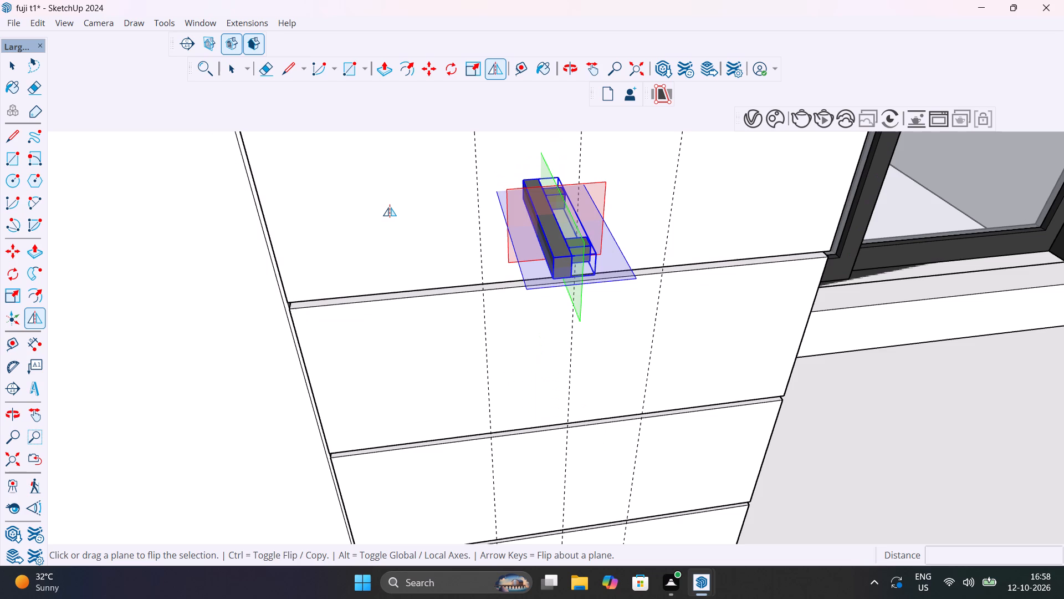
{"action": "key", "text": "ctrl+z"}
{"action": "key", "text": "ctrl+z"}
{"action": "key", "text": "ctrl+z"}
{"action": "key", "text": "ctrl+z"}
{"action": "key", "text": "ctrl+z"}
{"action": "key", "text": "ctrl+z"}
{"action": "key", "text": "ctrl+z"}
{"action": "key", "text": "ctrl+z"}
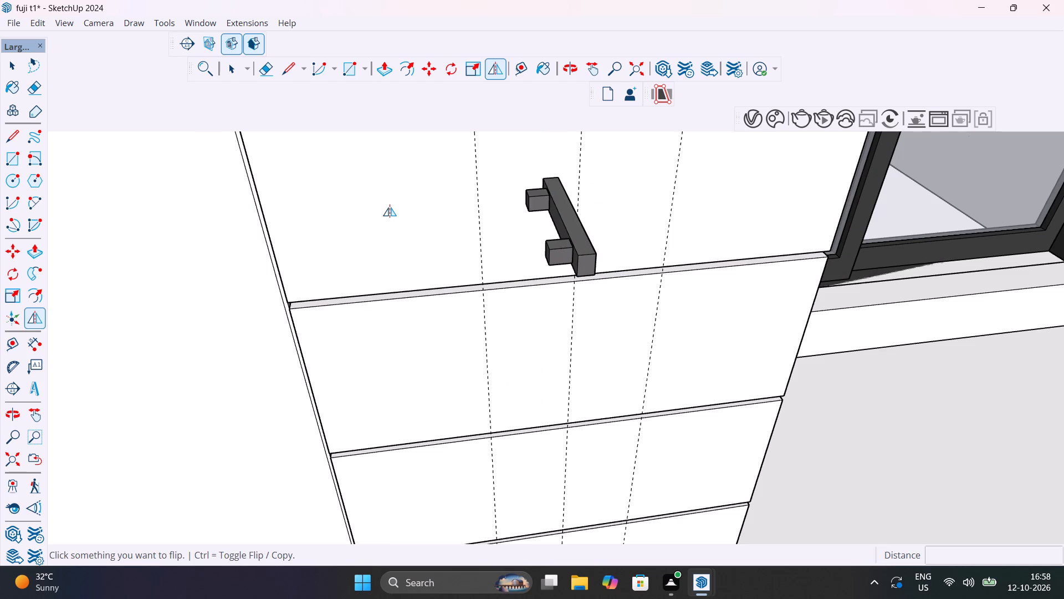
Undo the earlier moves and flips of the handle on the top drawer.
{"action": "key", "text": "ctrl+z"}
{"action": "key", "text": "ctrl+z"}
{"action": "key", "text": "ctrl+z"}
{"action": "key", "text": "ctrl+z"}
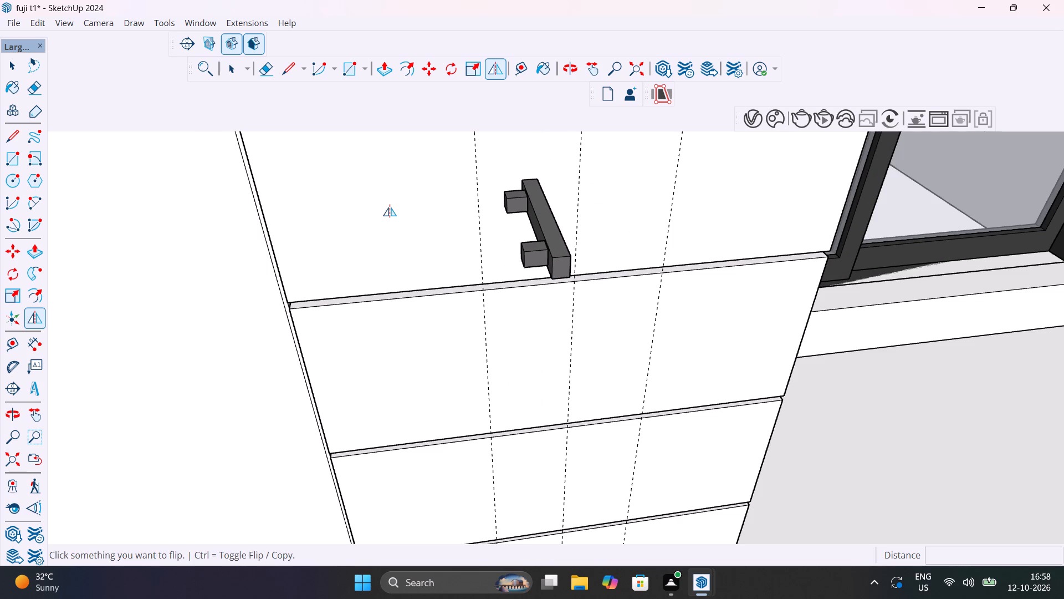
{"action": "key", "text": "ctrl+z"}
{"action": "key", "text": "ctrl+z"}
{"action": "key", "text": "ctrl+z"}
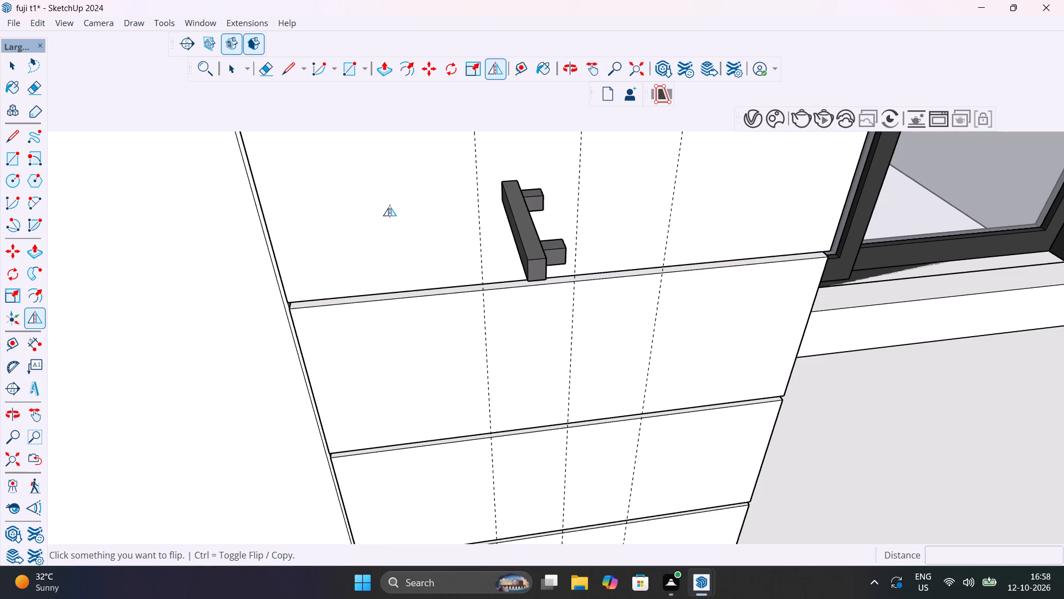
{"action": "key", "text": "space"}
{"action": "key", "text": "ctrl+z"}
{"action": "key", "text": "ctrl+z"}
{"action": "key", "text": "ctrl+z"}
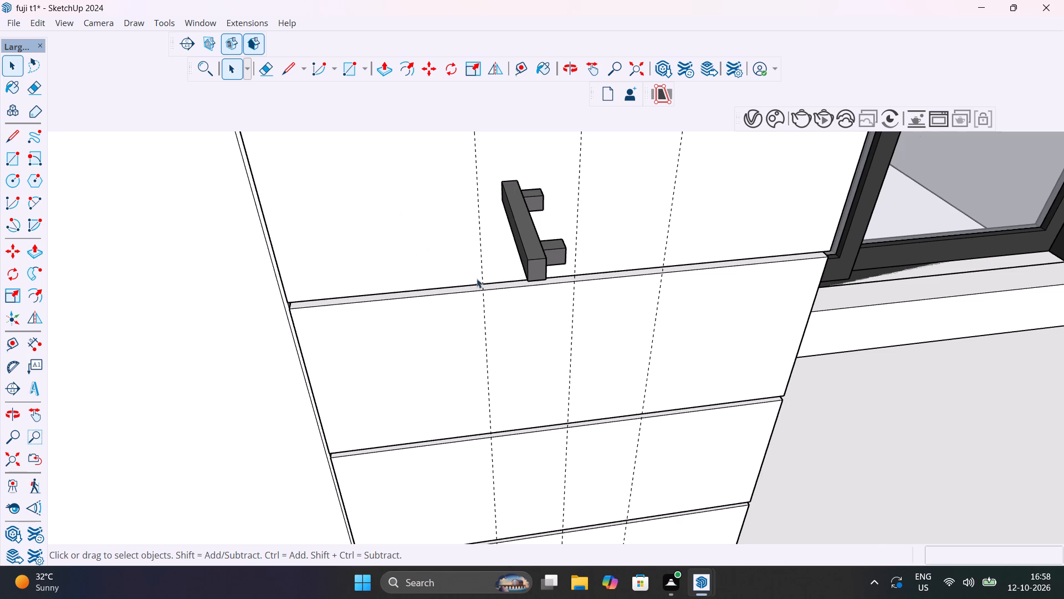
Delete the handle from the cabinet's top drawer.
{"action": "left_click", "coordinate": [527, 260]}
{"action": "key", "text": "Delete"}
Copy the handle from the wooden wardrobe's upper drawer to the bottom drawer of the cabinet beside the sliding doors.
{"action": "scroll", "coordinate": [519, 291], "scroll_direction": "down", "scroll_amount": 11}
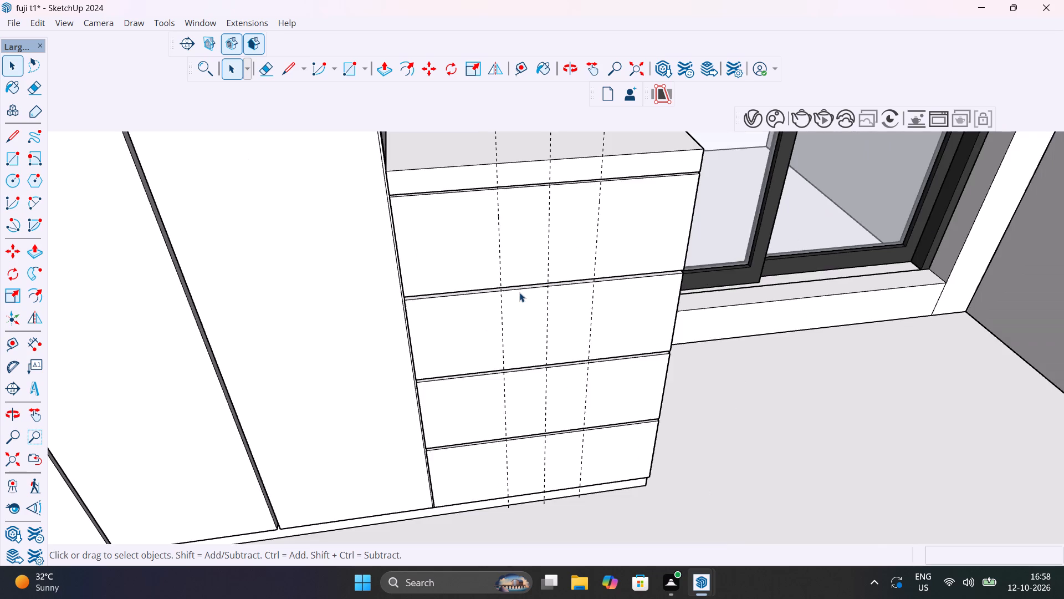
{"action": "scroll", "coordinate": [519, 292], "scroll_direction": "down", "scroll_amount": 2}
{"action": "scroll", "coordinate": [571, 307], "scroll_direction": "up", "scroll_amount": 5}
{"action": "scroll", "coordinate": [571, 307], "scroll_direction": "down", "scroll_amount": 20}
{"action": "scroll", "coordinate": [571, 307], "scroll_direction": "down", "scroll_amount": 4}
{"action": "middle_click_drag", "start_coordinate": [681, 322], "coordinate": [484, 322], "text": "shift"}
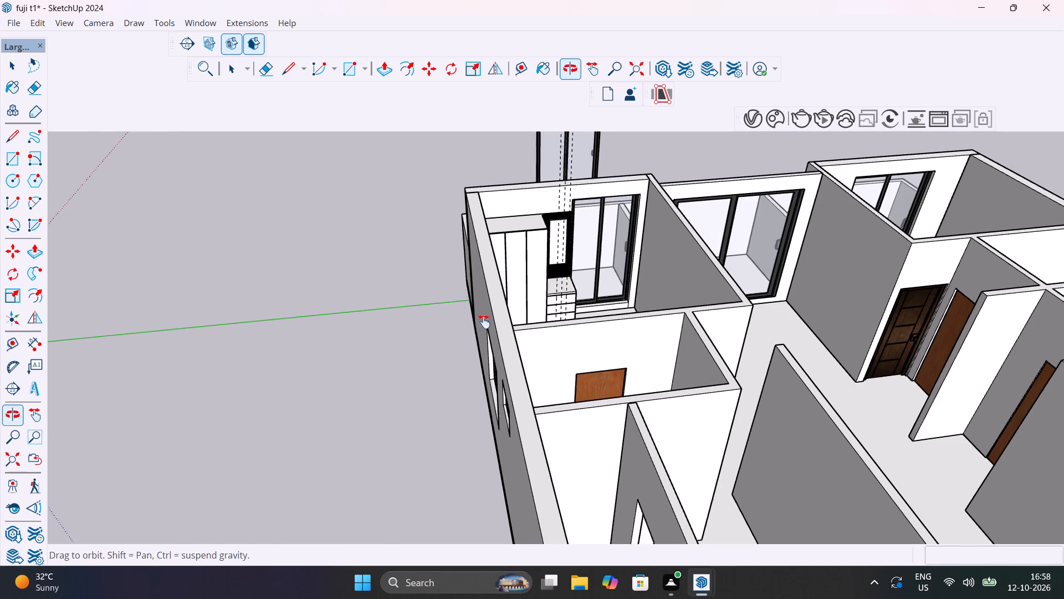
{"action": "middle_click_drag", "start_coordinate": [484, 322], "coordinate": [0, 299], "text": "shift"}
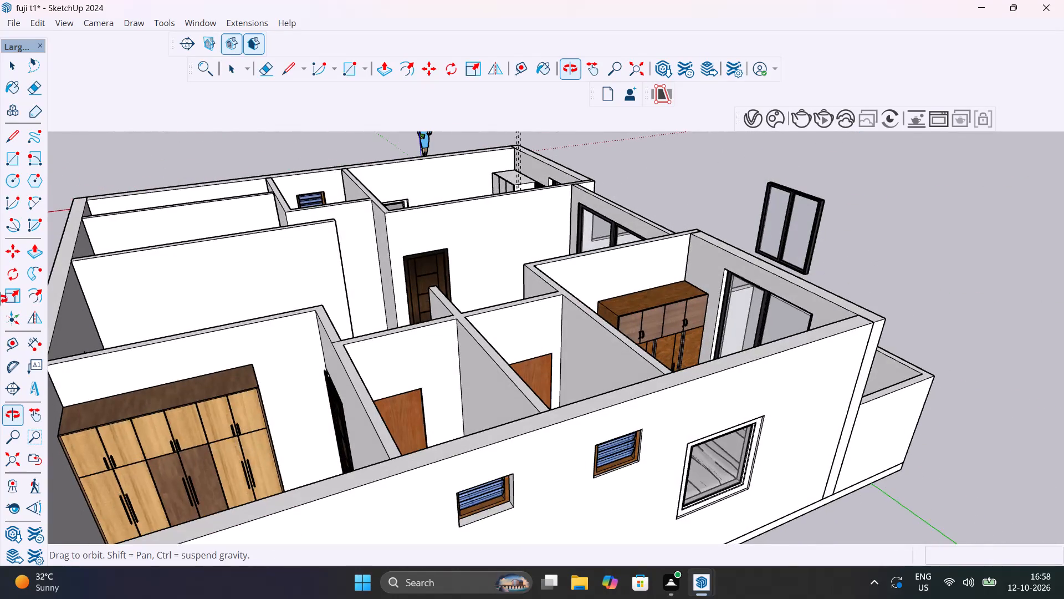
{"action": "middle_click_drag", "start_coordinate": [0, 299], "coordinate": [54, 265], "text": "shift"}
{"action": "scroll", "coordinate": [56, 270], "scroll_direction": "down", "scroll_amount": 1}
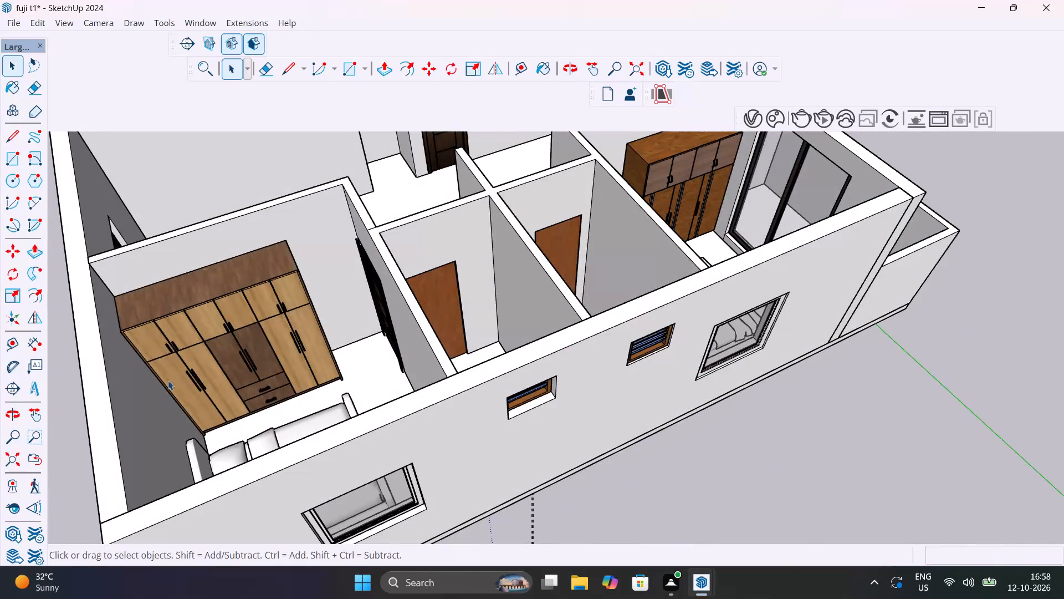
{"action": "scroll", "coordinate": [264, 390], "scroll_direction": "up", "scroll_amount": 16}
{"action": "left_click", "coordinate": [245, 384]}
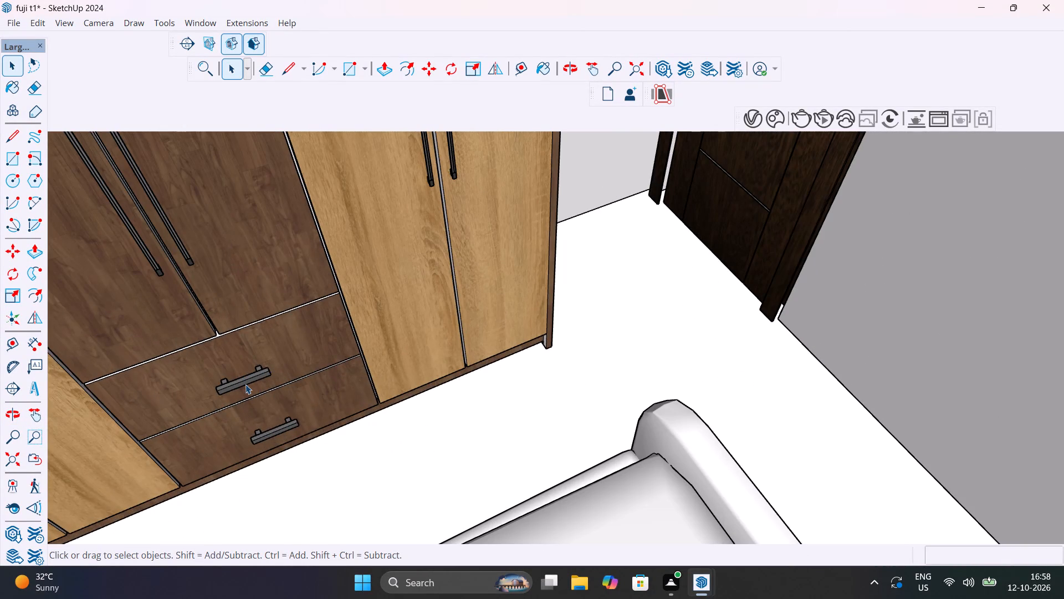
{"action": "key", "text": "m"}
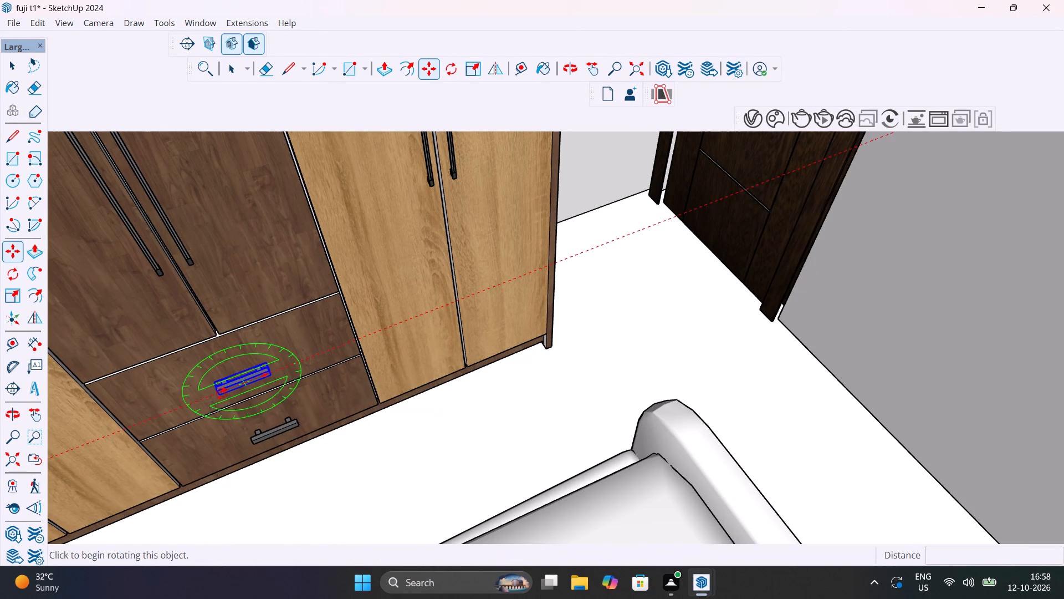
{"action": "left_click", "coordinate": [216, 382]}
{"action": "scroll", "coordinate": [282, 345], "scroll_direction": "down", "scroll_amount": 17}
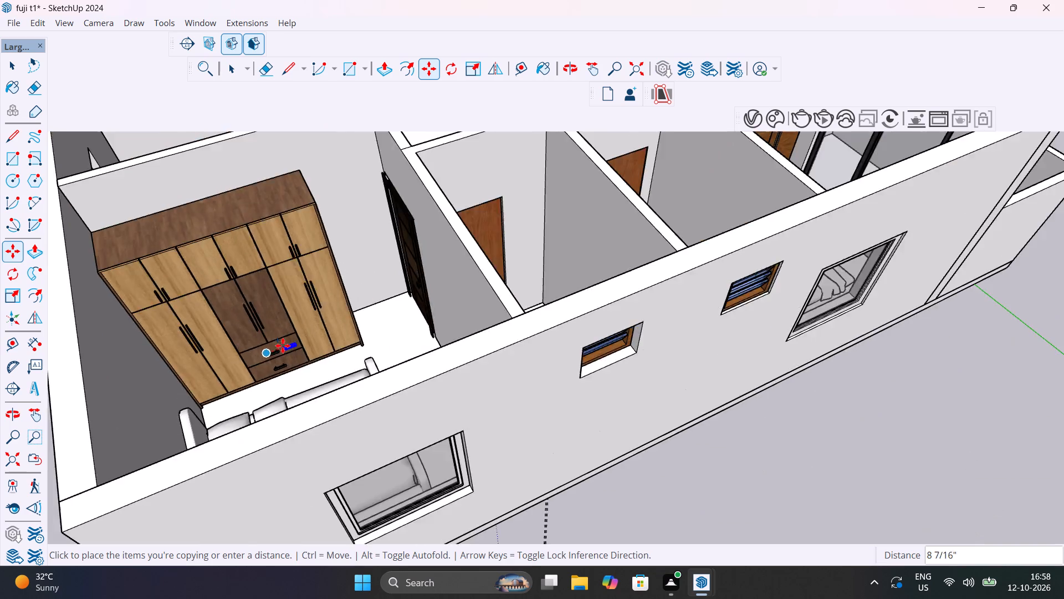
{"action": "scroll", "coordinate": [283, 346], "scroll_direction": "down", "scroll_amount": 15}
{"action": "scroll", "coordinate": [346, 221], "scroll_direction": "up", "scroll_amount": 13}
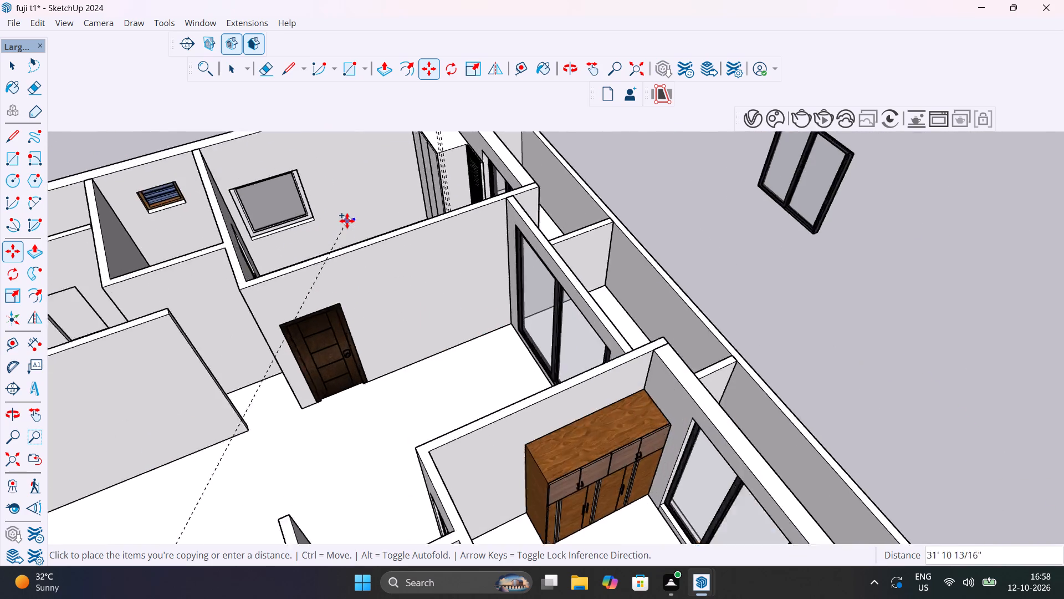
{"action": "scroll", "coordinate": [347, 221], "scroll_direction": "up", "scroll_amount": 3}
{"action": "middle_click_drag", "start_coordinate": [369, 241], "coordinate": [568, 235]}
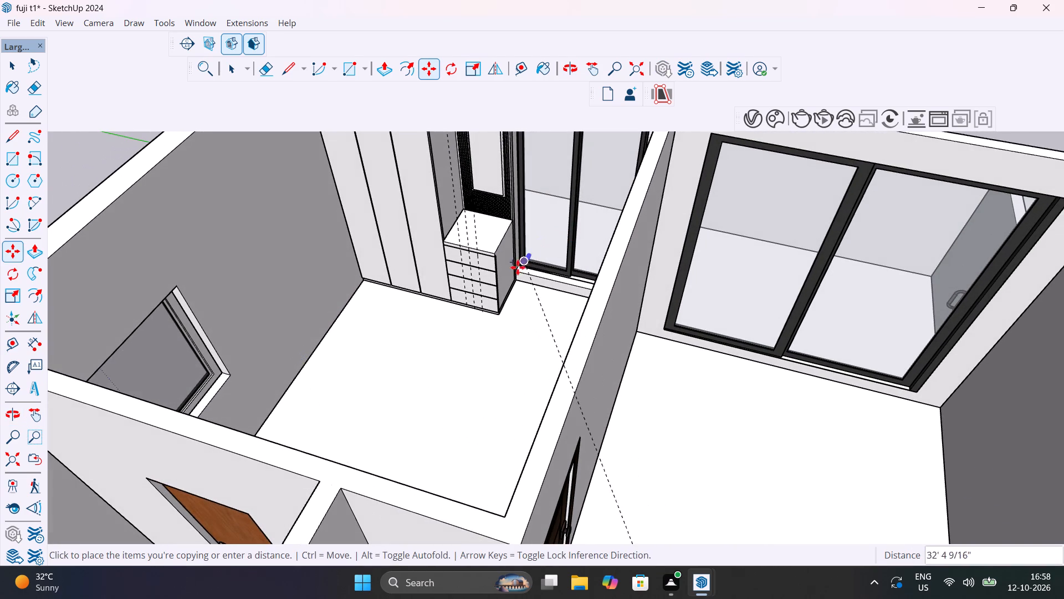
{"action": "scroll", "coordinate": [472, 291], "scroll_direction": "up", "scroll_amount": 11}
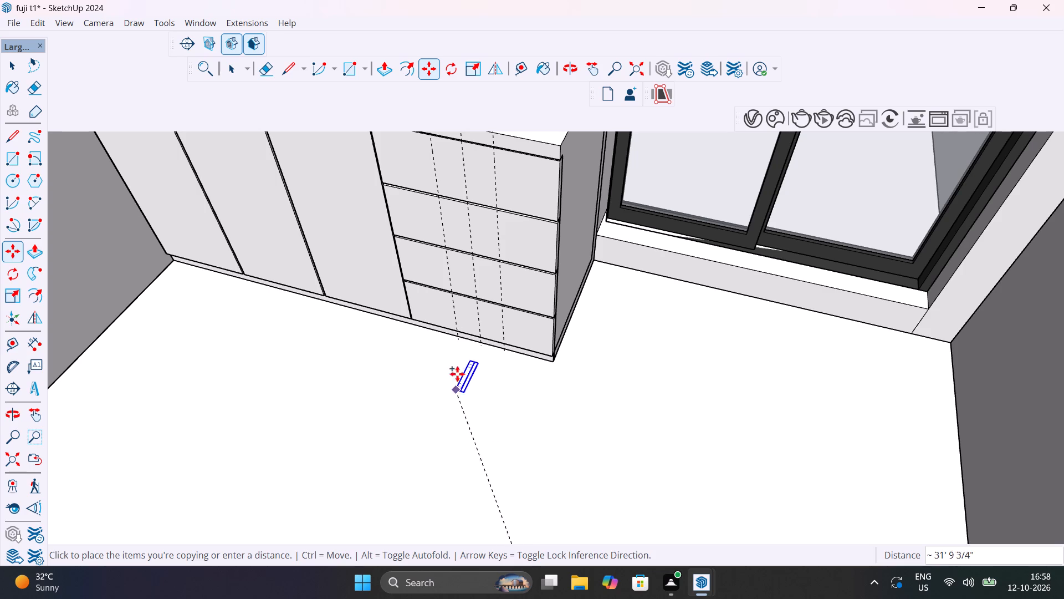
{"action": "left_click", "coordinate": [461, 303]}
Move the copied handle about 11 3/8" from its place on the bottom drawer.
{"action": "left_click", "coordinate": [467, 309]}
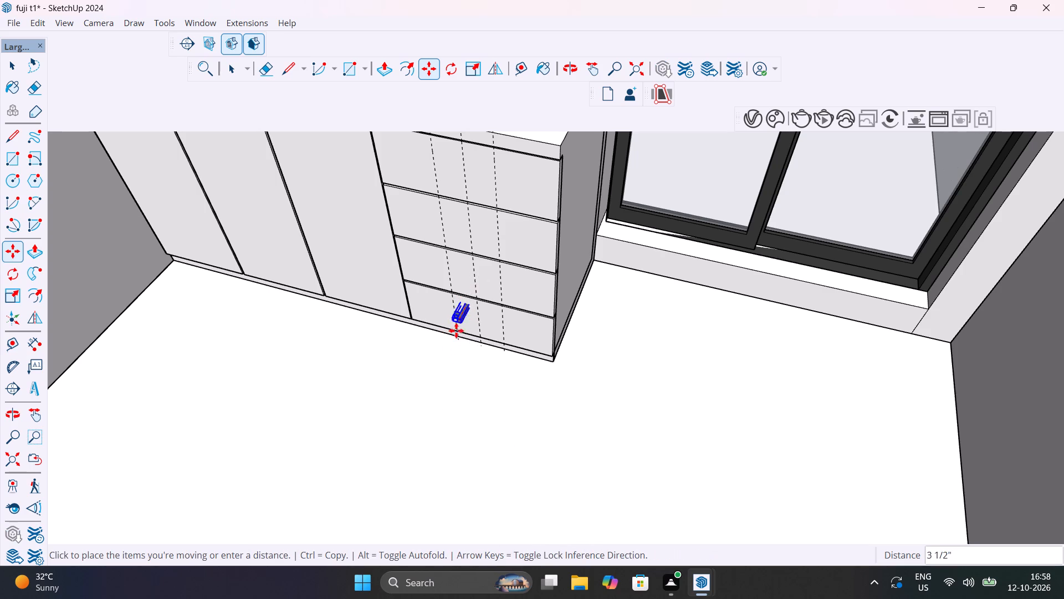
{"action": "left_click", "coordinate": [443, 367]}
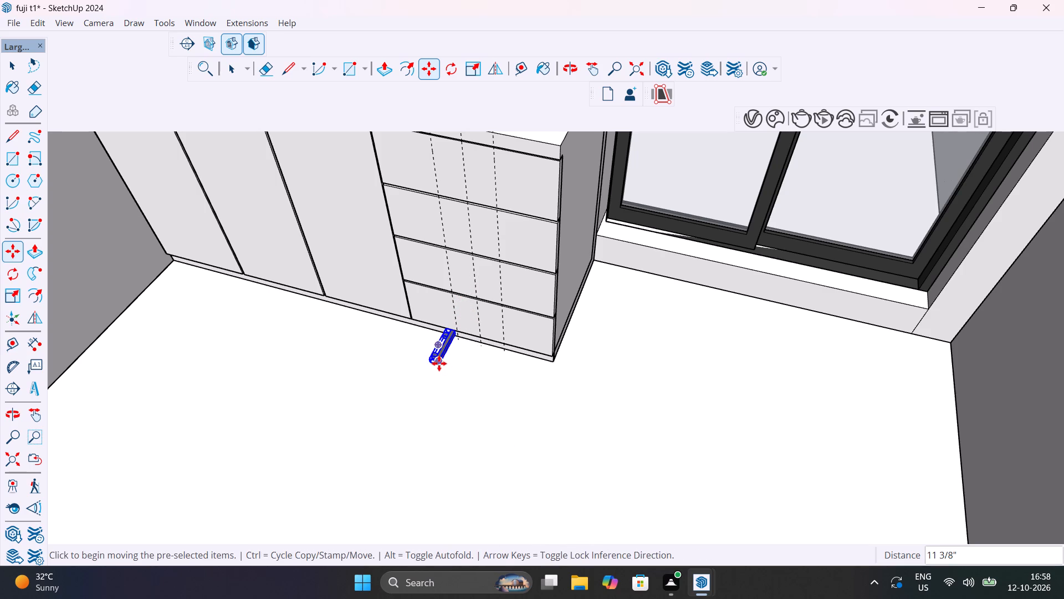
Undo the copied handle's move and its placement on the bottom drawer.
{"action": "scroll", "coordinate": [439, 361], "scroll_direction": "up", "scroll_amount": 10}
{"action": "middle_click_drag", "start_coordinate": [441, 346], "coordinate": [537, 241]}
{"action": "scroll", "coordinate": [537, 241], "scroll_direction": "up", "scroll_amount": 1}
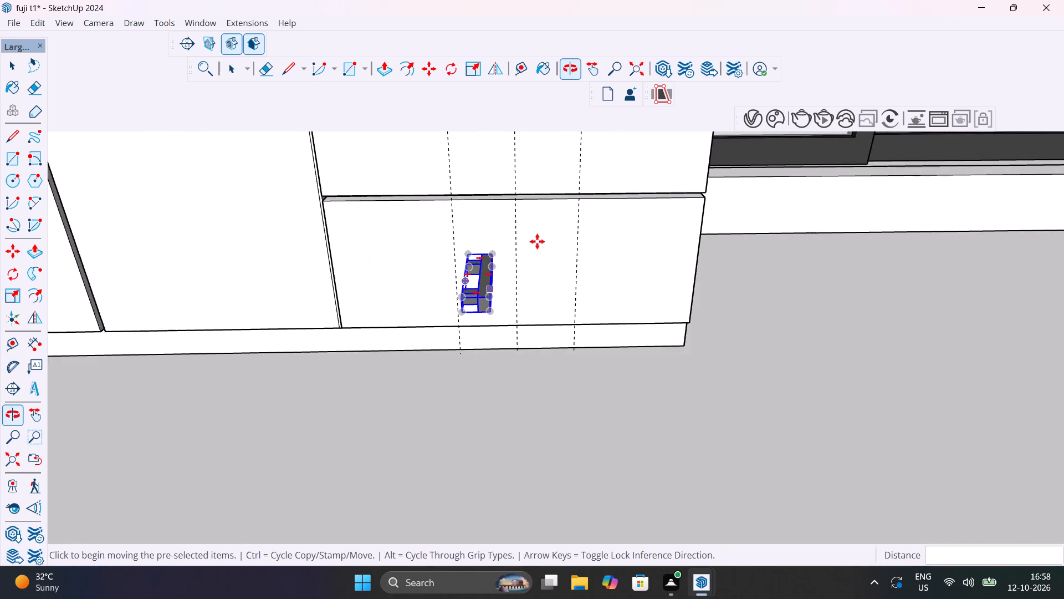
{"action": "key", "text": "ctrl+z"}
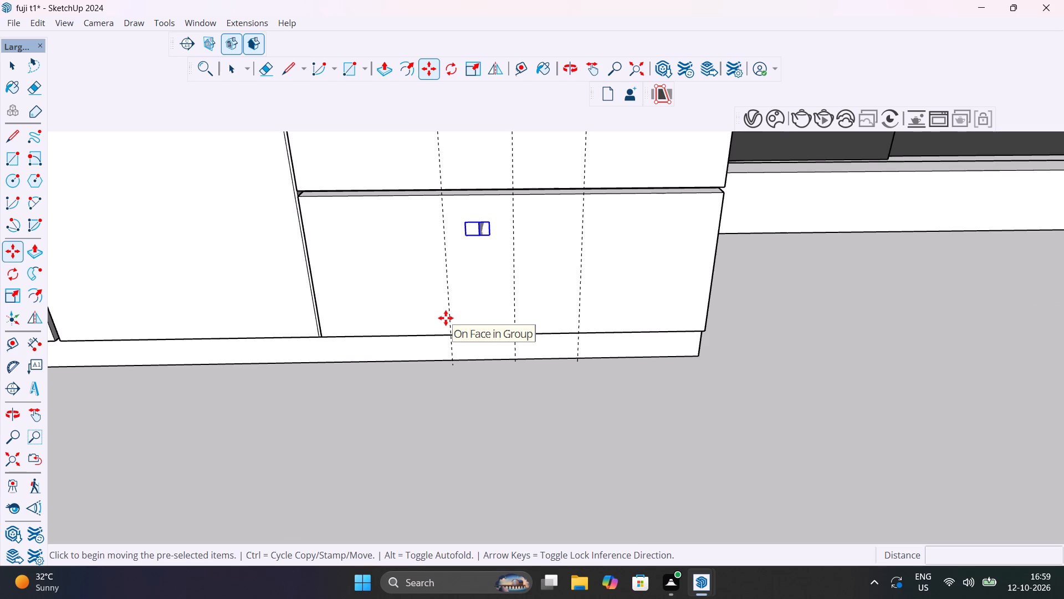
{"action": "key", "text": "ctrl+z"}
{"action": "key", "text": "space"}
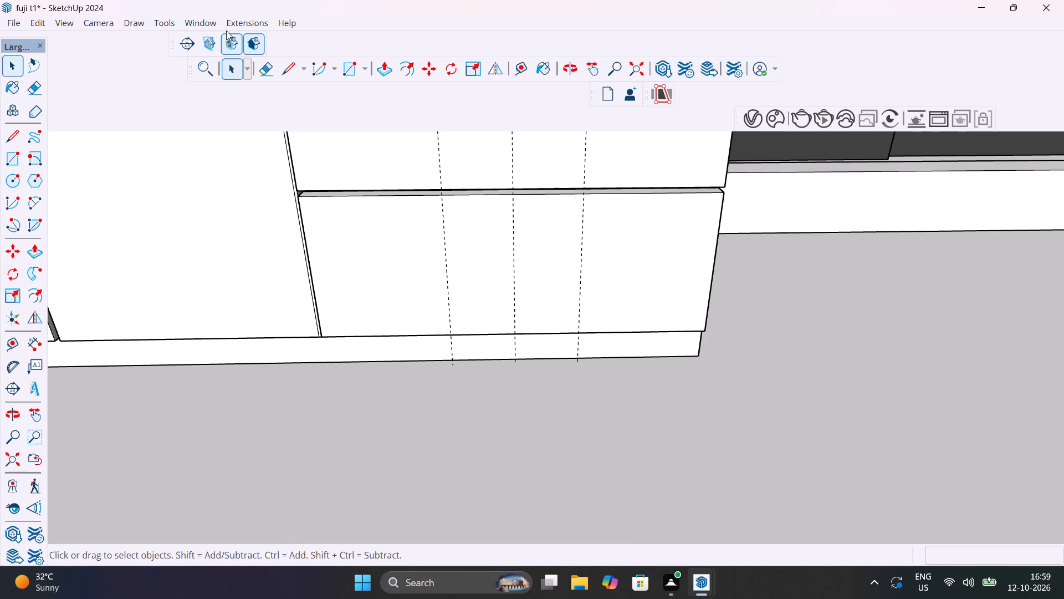
Search the 3D Warehouse models for handles to fit the cabinet's drawer block.
{"action": "left_click", "coordinate": [209, 26]}
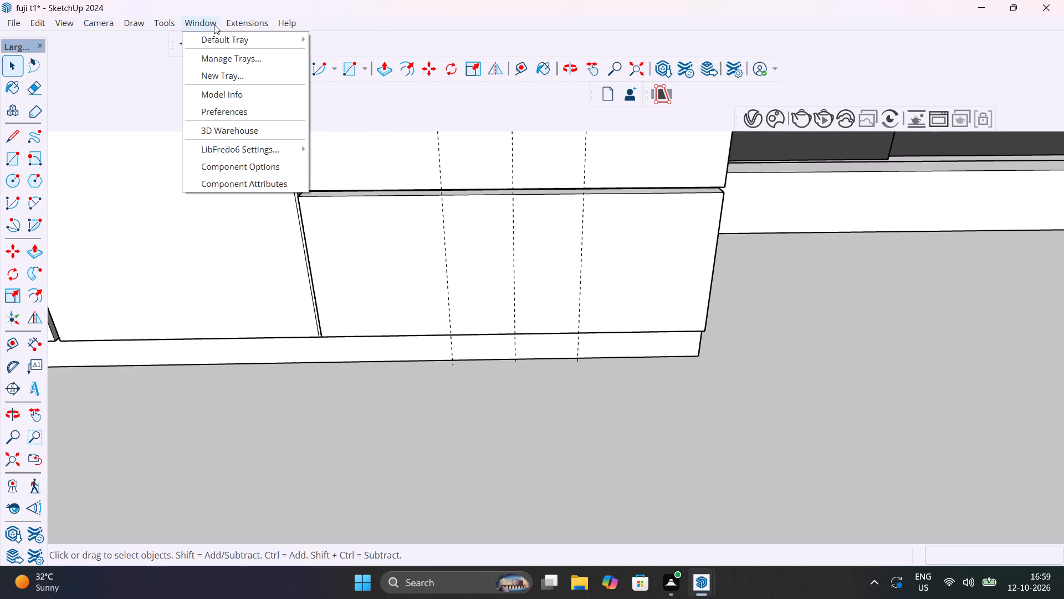
{"action": "left_click", "coordinate": [226, 129]}
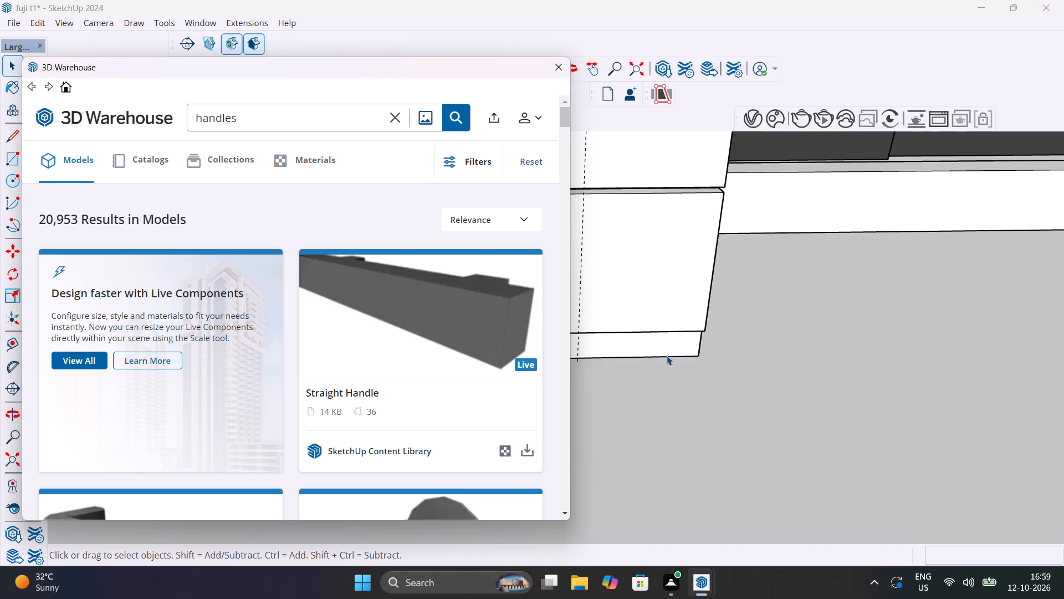
{"action": "scroll", "coordinate": [713, 325], "scroll_direction": "down", "scroll_amount": 3}
{"action": "scroll", "coordinate": [778, 338], "scroll_direction": "down", "scroll_amount": 4}
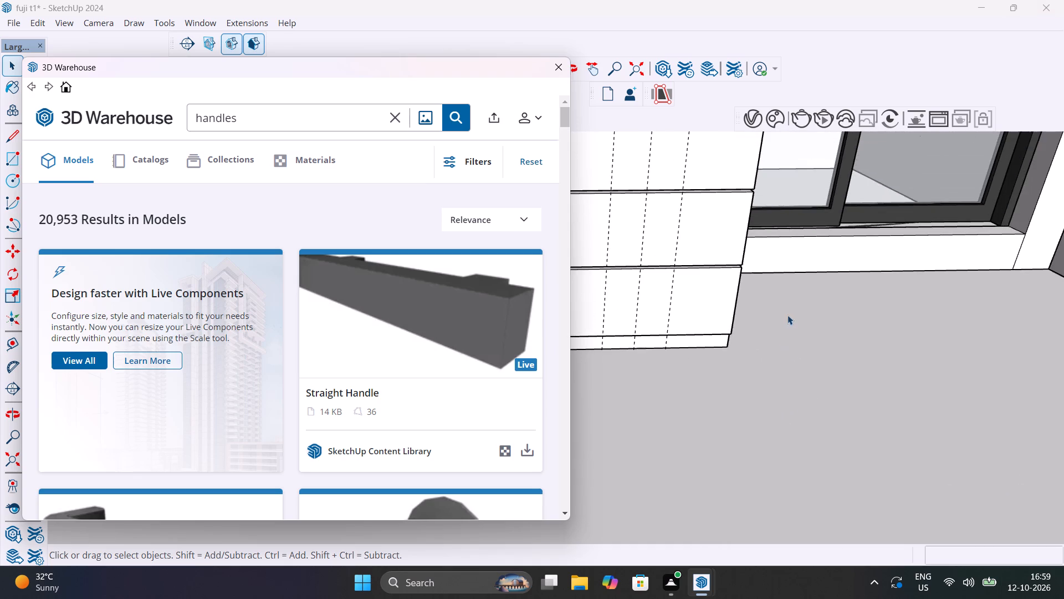
{"action": "middle_click_drag", "start_coordinate": [788, 333], "coordinate": [839, 445]}
{"action": "scroll", "coordinate": [831, 362], "scroll_direction": "down", "scroll_amount": 1}
{"action": "middle_click_drag", "start_coordinate": [830, 359], "coordinate": [785, 255]}
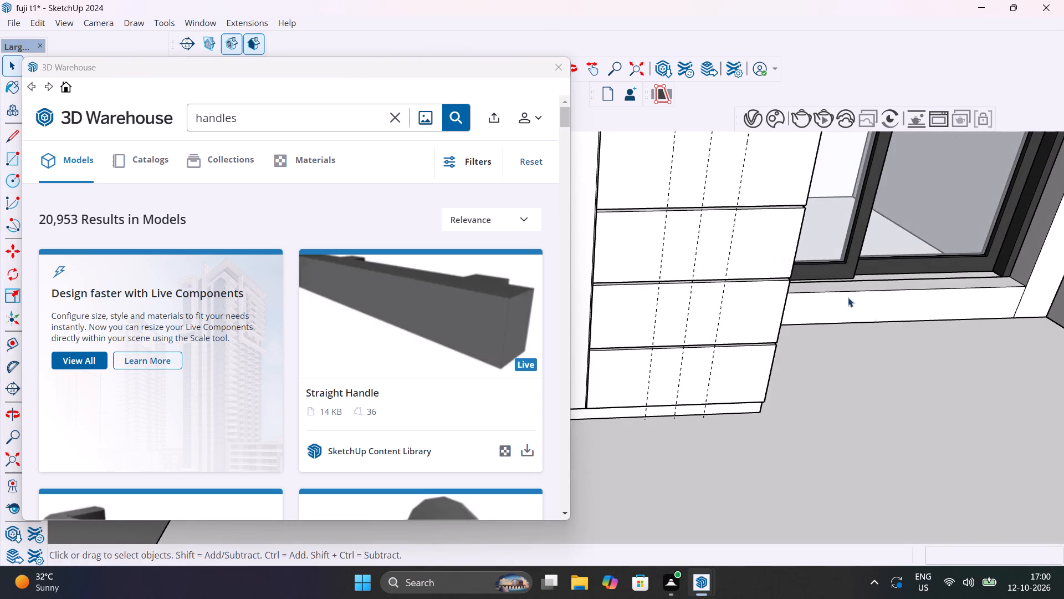
{"action": "middle_click_drag", "start_coordinate": [850, 332], "coordinate": [809, 365]}
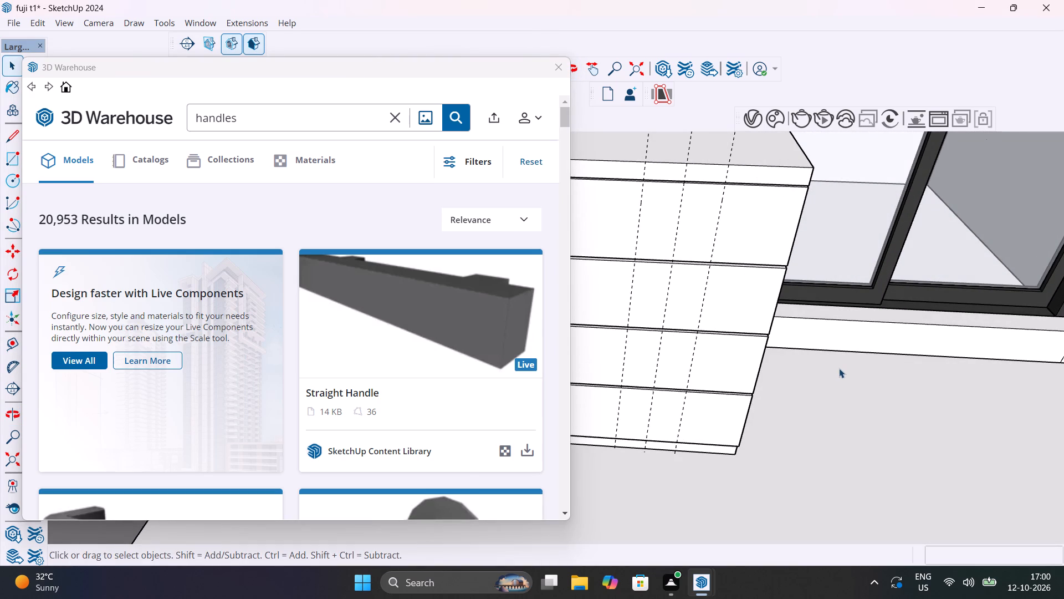
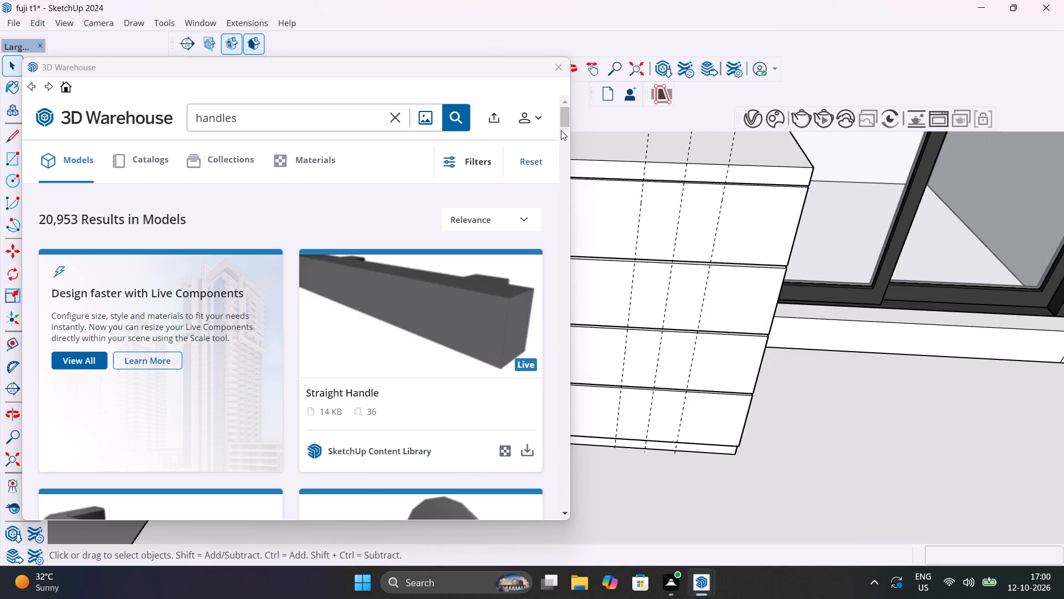
Load the 98 KB Handle model from the 3D Warehouse handles results and place it on the second drawer front.
{"action": "left_click_drag", "start_coordinate": [561, 128], "coordinate": [566, 150]}
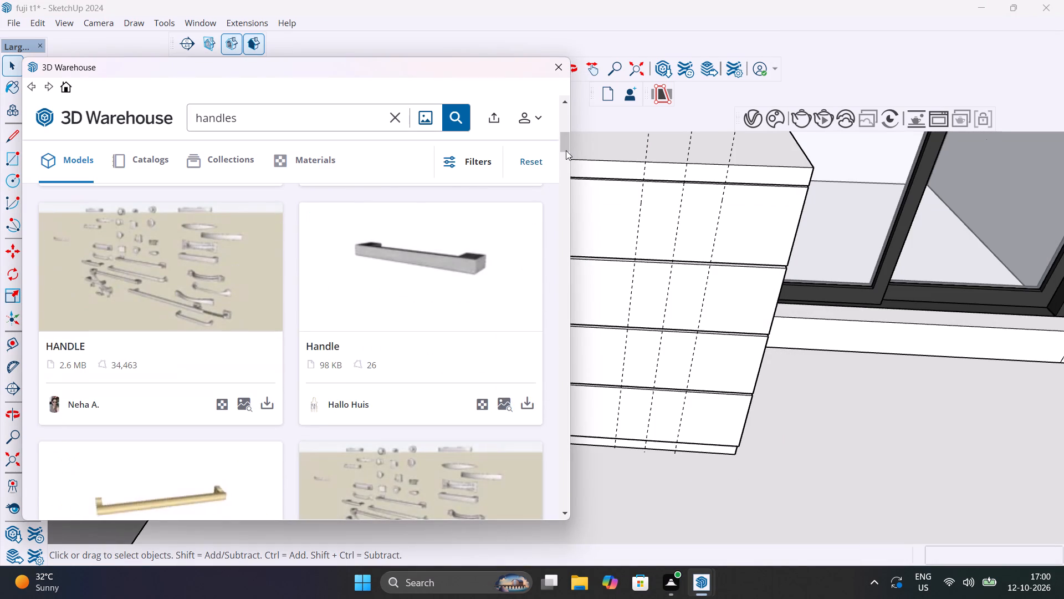
{"action": "left_click_drag", "start_coordinate": [566, 150], "coordinate": [566, 149]}
{"action": "left_click", "coordinate": [528, 400]}
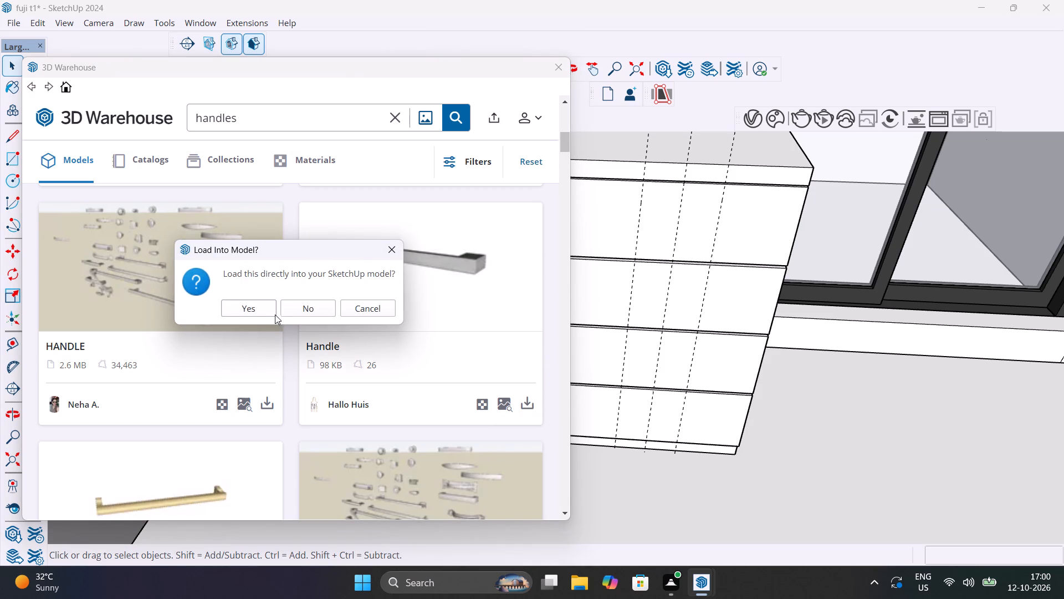
{"action": "left_click", "coordinate": [267, 313]}
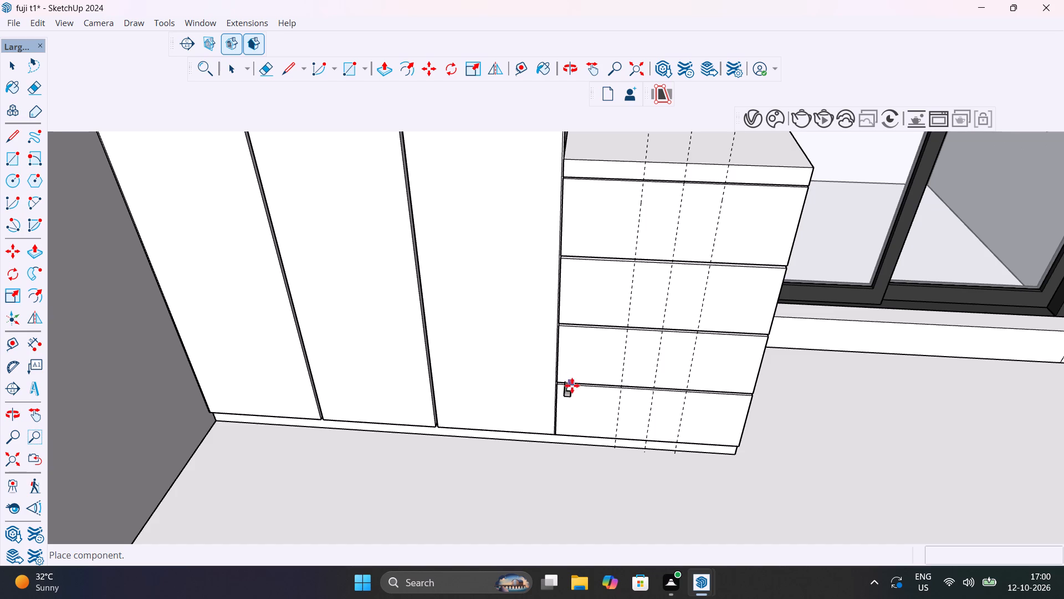
{"action": "left_click", "coordinate": [609, 299]}
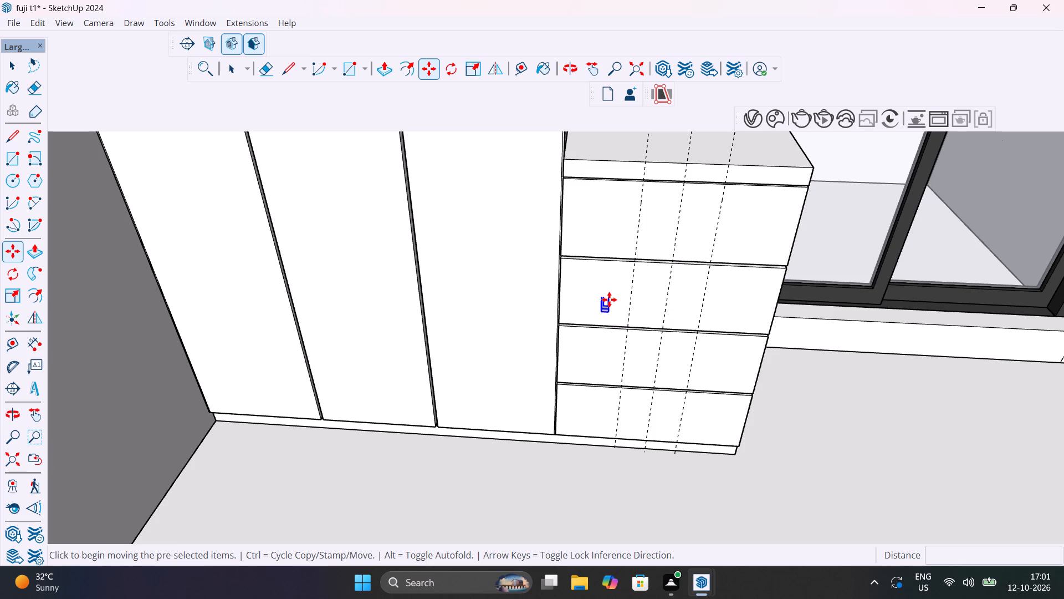
Move the placed handle 4" down the drawer front.
{"action": "key", "text": "m"}
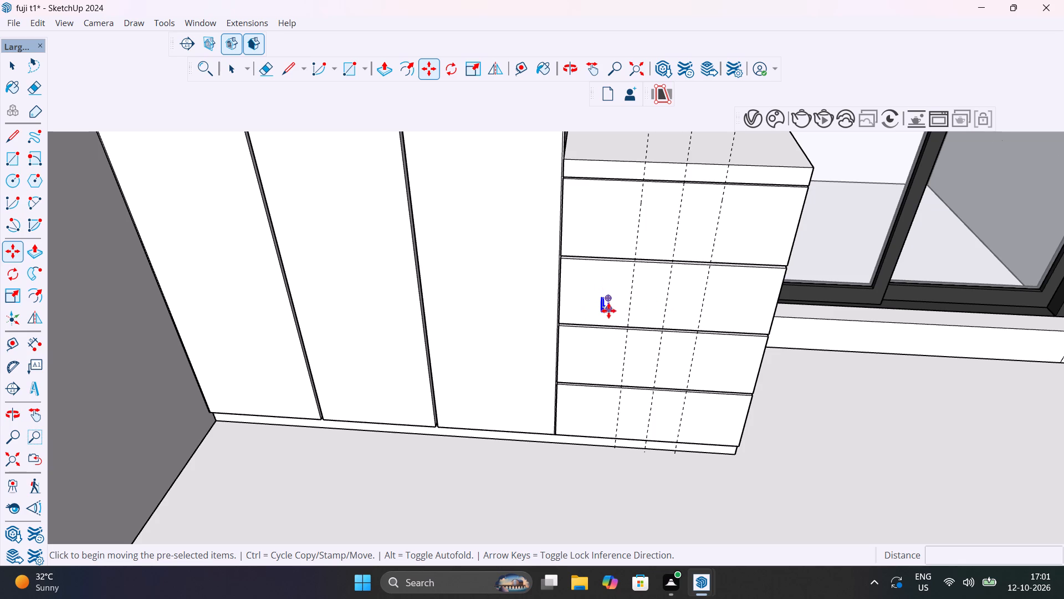
{"action": "left_click", "coordinate": [607, 311]}
{"action": "left_click", "coordinate": [607, 334]}
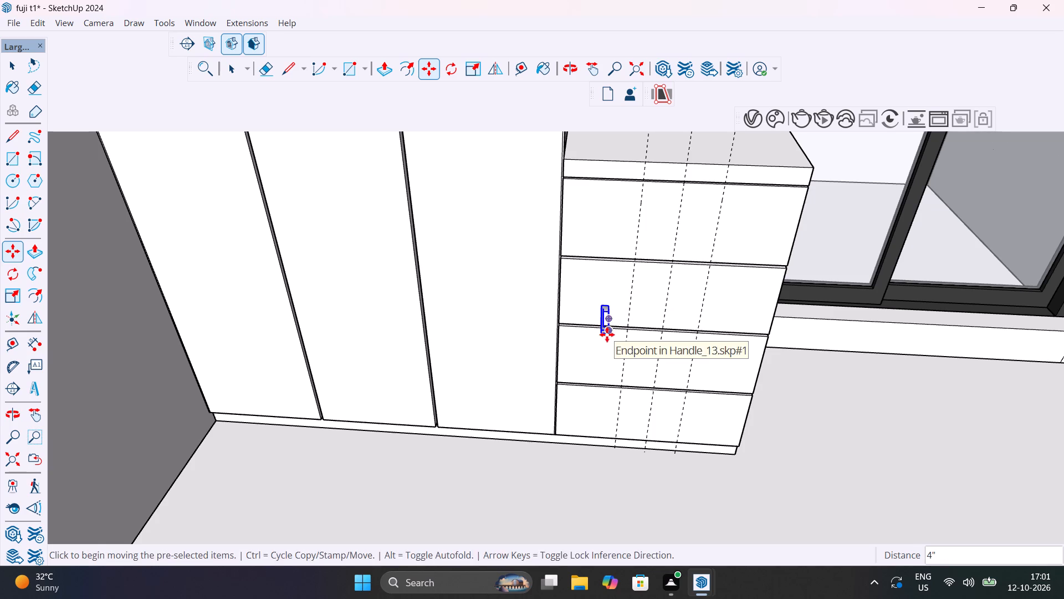
{"action": "key", "text": "space"}
Flip the handle about its red and blue mirror planes, shifting it down the drawers with a mirror offset of about 4 7/16".
{"action": "scroll", "coordinate": [607, 334], "scroll_direction": "up", "scroll_amount": 10}
{"action": "middle_click_drag", "start_coordinate": [607, 334], "coordinate": [784, 314]}
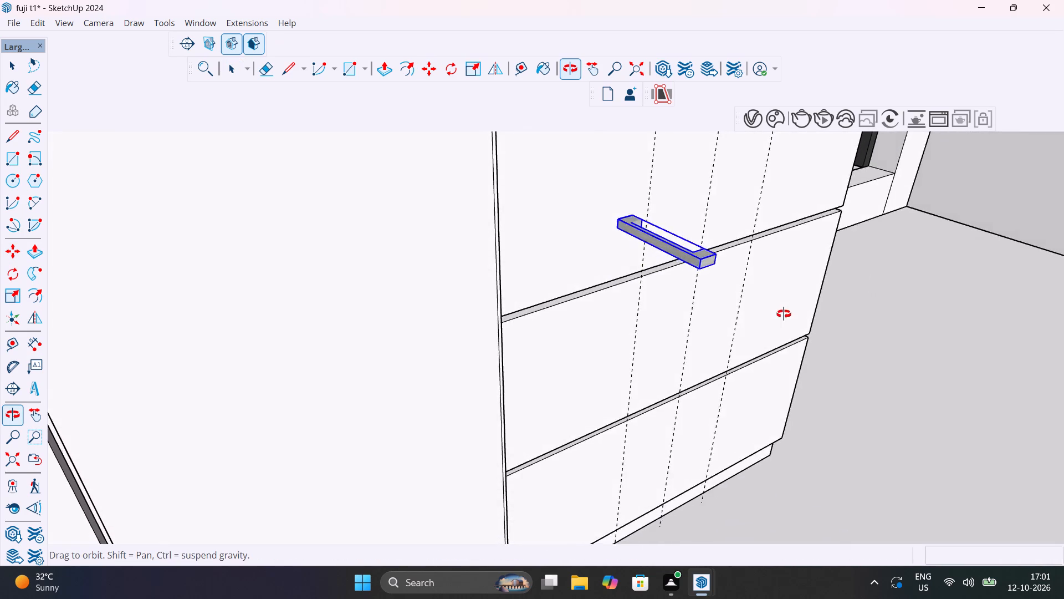
{"action": "middle_click_drag", "start_coordinate": [784, 314], "coordinate": [594, 366]}
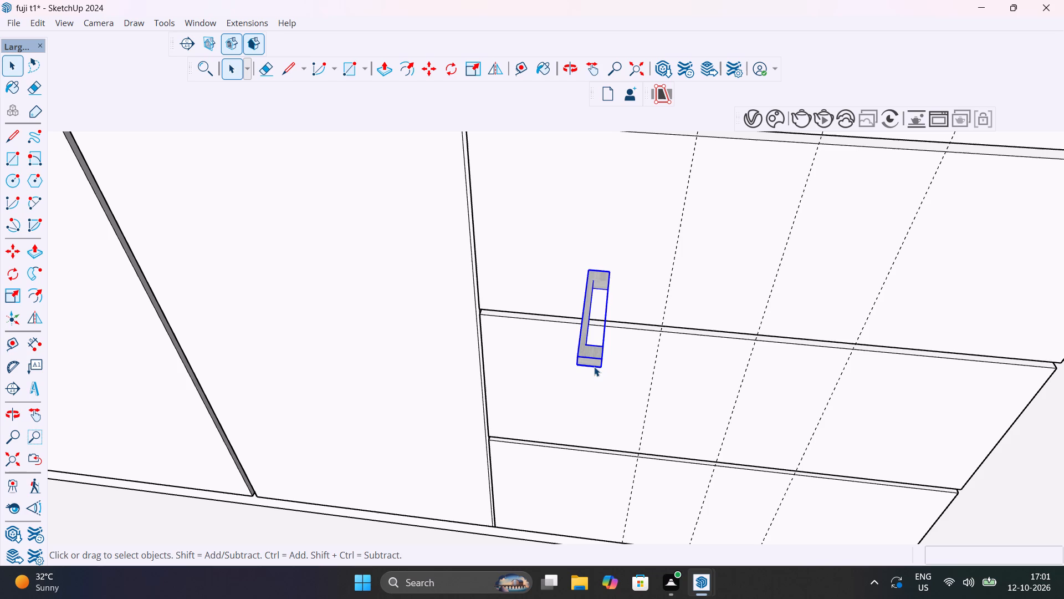
{"action": "left_click", "coordinate": [34, 314]}
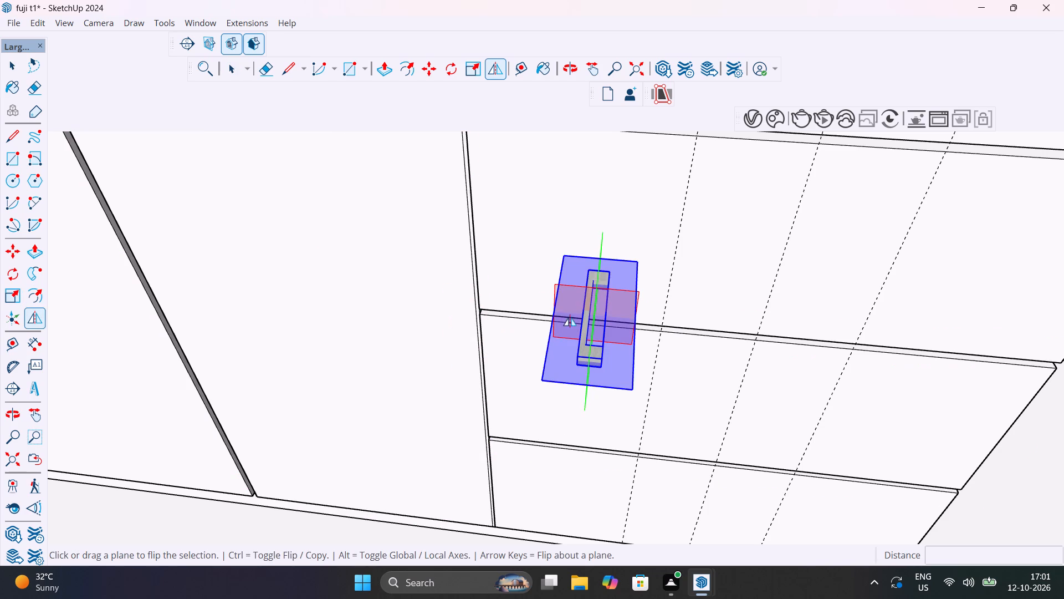
{"action": "left_click", "coordinate": [555, 300]}
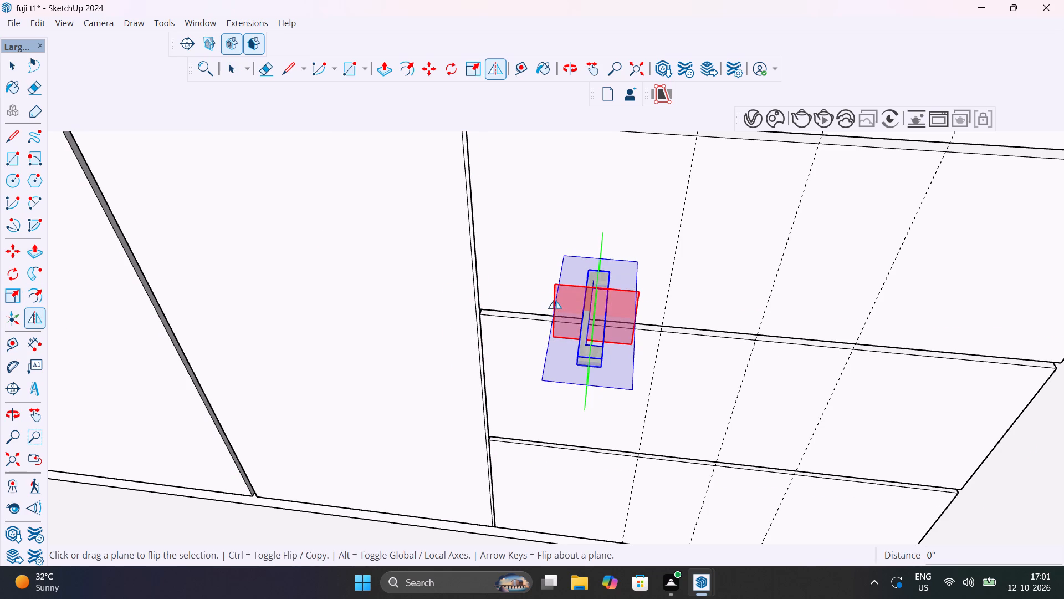
{"action": "left_click", "coordinate": [641, 297]}
{"action": "left_click_drag", "start_coordinate": [594, 296], "coordinate": [596, 331]}
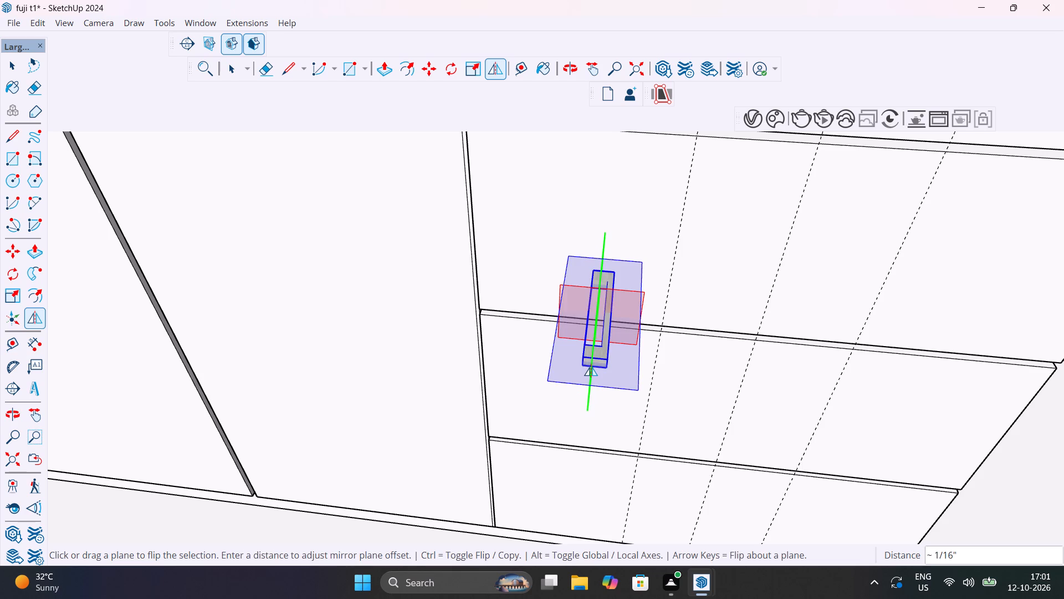
{"action": "left_click", "coordinate": [591, 367]}
{"action": "left_click", "coordinate": [614, 364]}
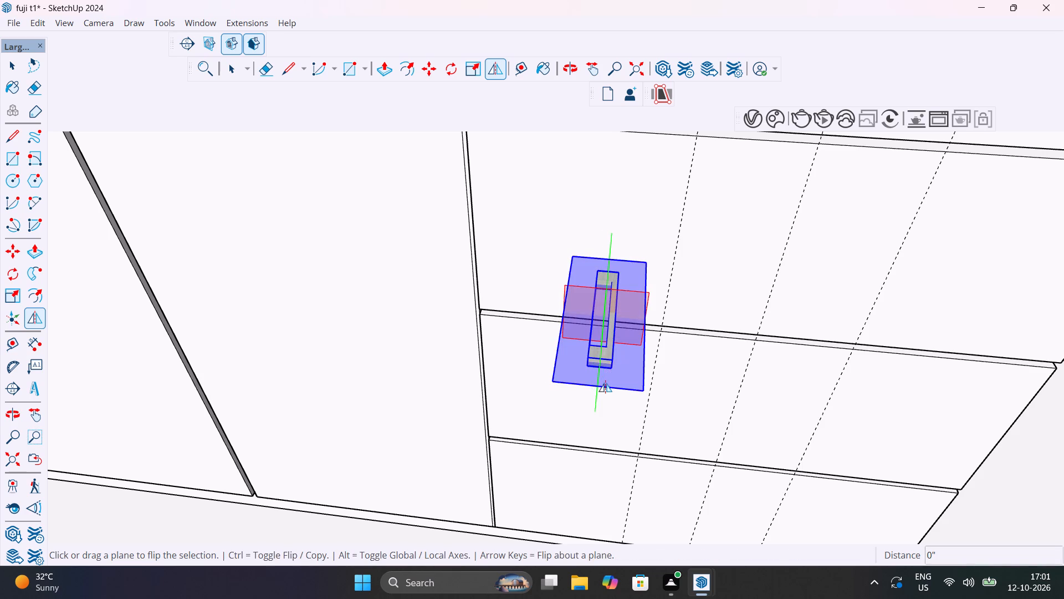
{"action": "left_click_drag", "start_coordinate": [597, 387], "coordinate": [602, 333]}
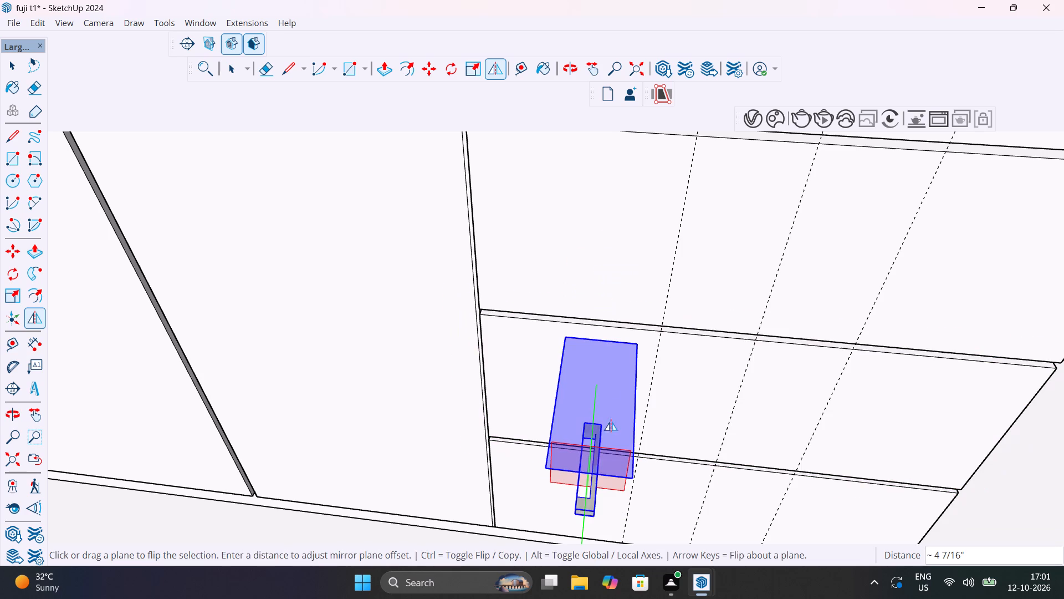
Try to turn the handle around by flipping it about its green mirror plane.
{"action": "middle_click_drag", "start_coordinate": [603, 460], "coordinate": [660, 261]}
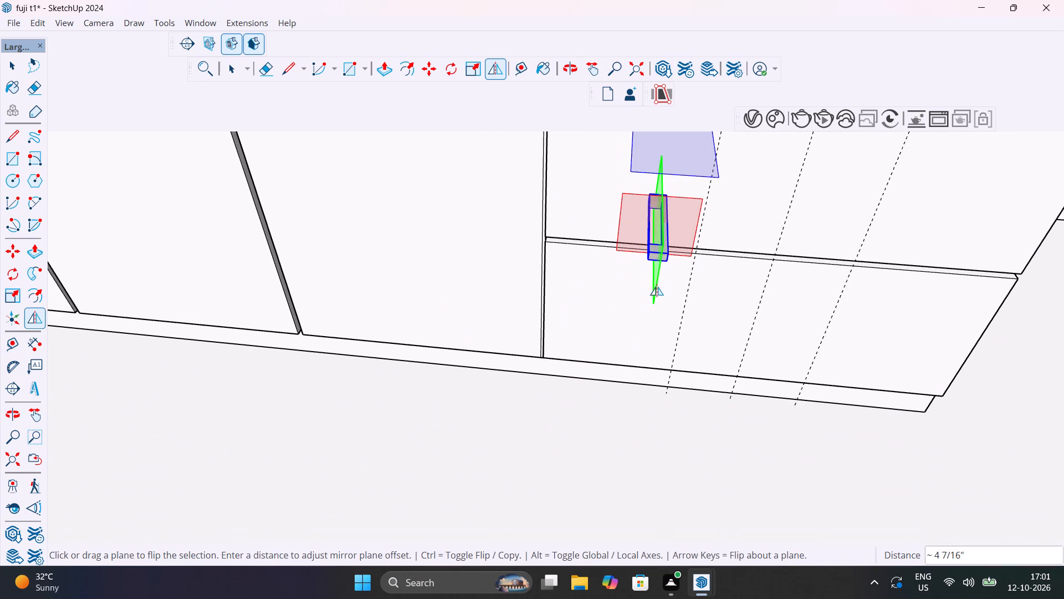
{"action": "middle_click_drag", "start_coordinate": [655, 290], "coordinate": [633, 423]}
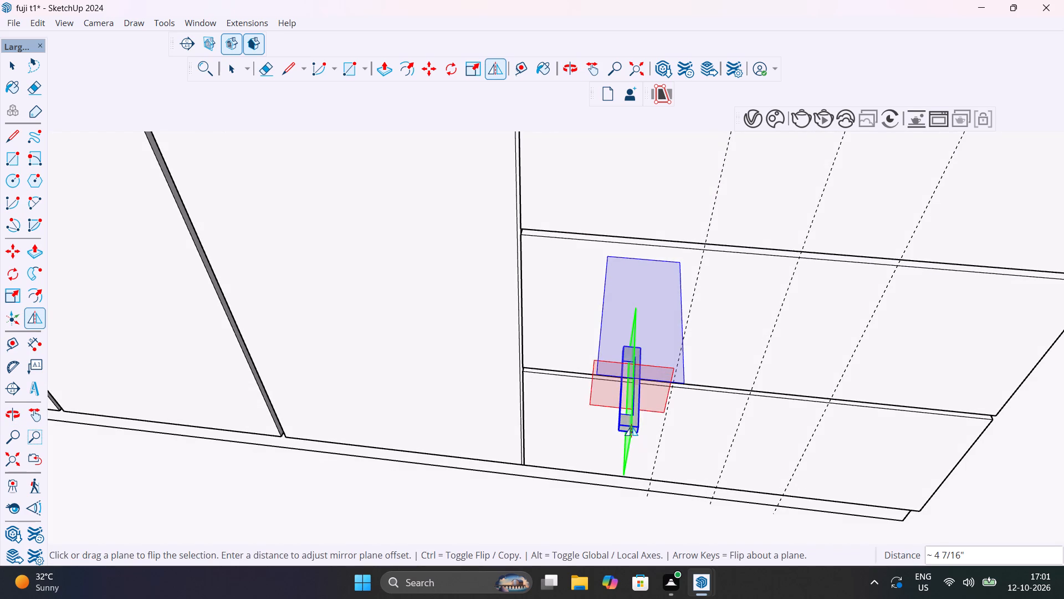
{"action": "left_click", "coordinate": [631, 427]}
{"action": "left_click", "coordinate": [632, 403]}
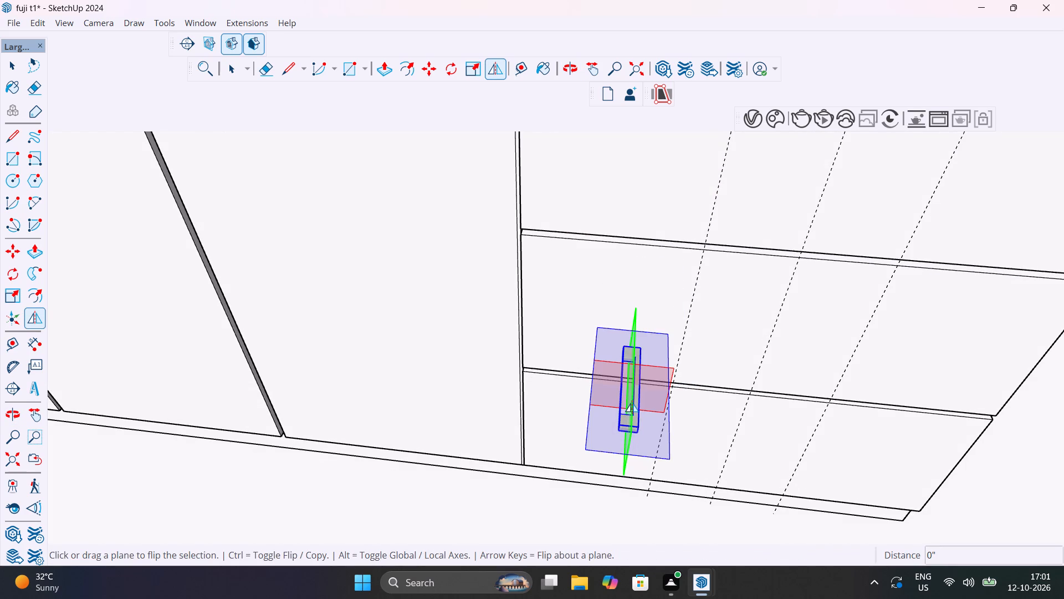
{"action": "left_click", "coordinate": [636, 424]}
{"action": "left_click", "coordinate": [632, 423]}
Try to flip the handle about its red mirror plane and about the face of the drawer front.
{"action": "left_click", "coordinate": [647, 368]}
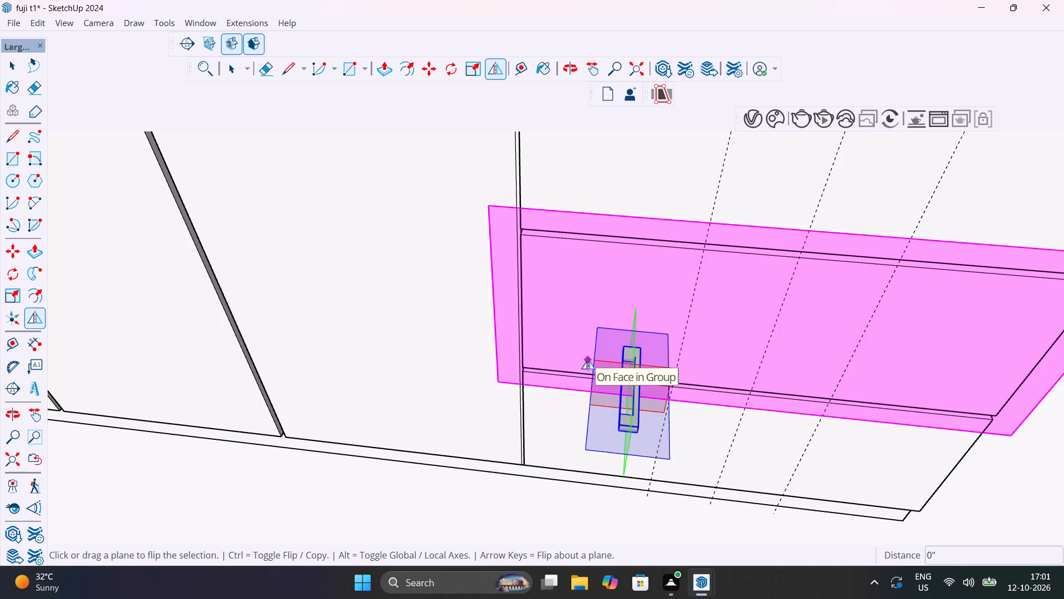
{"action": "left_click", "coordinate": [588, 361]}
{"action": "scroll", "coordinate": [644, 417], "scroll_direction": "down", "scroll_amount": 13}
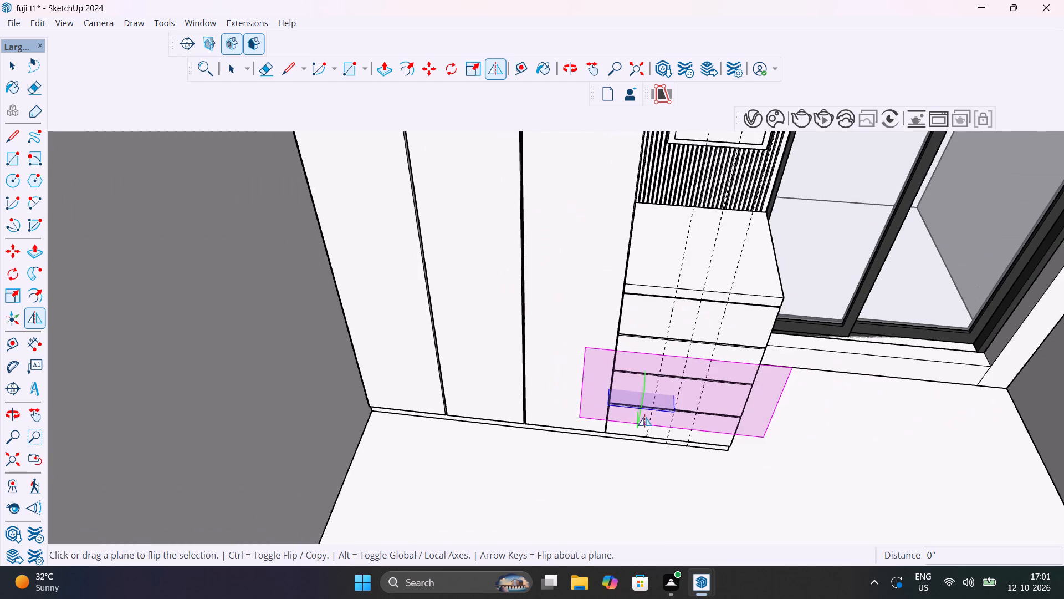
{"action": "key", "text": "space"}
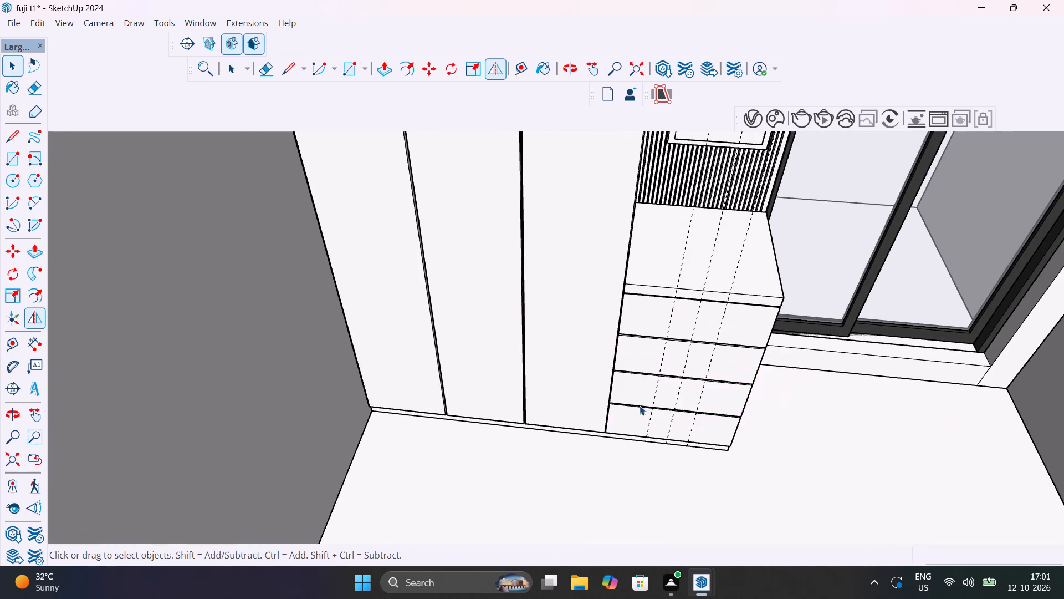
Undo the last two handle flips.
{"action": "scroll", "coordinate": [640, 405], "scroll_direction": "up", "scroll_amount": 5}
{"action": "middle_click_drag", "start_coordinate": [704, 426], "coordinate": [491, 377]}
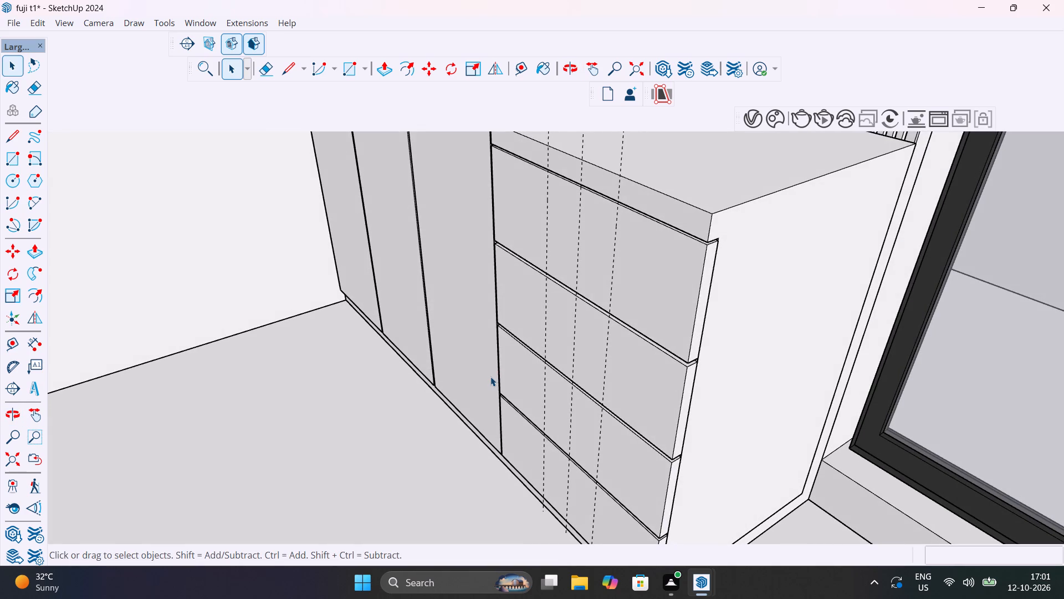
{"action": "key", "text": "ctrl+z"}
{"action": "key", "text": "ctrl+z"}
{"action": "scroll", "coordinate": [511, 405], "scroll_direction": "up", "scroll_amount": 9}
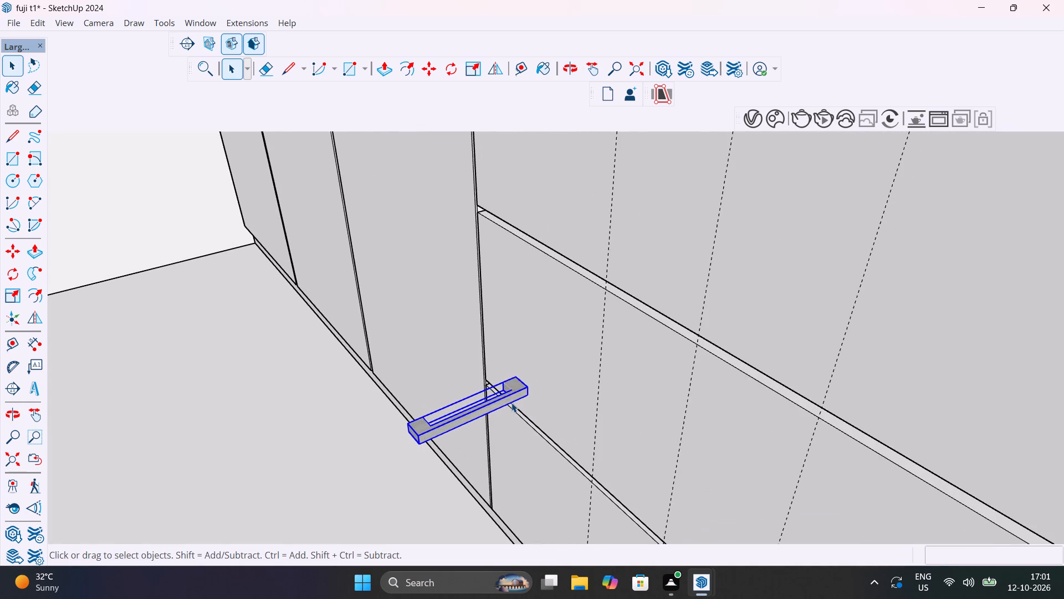
Reopen 3D Warehouse and browse the handles results for a simple bar handle suited to the drawer fronts.
{"action": "left_click", "coordinate": [210, 23]}
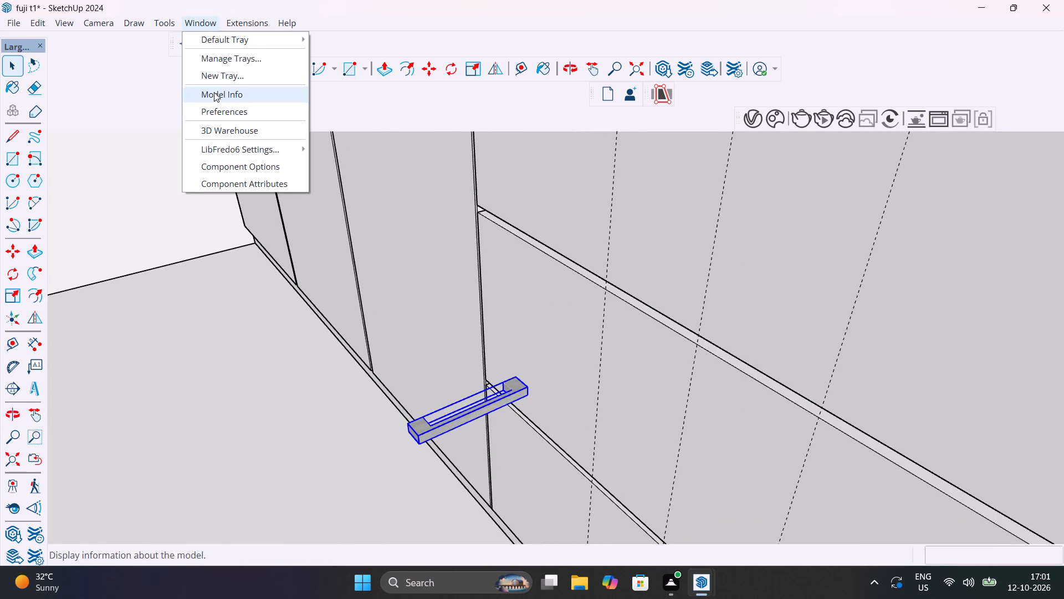
{"action": "left_click", "coordinate": [227, 125]}
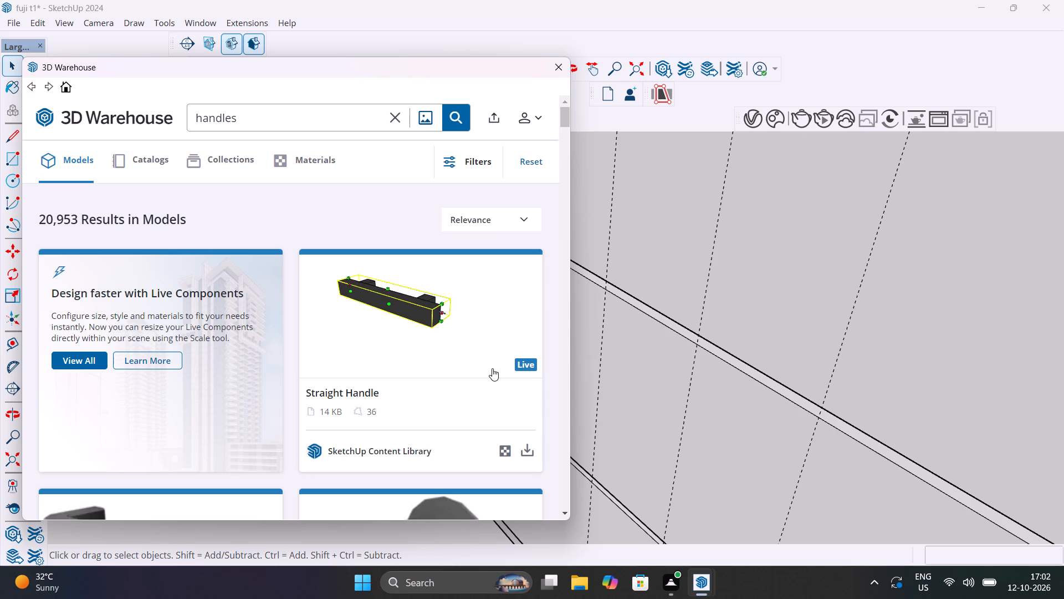
{"action": "scroll", "coordinate": [492, 368], "scroll_direction": "up", "scroll_amount": 1}
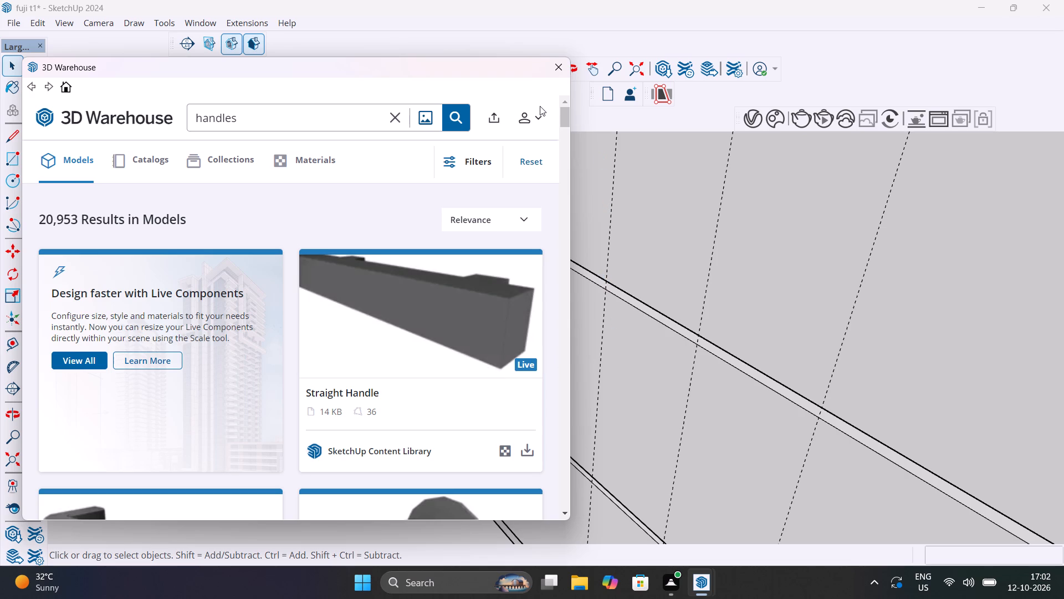
{"action": "left_click_drag", "start_coordinate": [571, 119], "coordinate": [570, 124]}
{"action": "left_click_drag", "start_coordinate": [566, 123], "coordinate": [564, 186]}
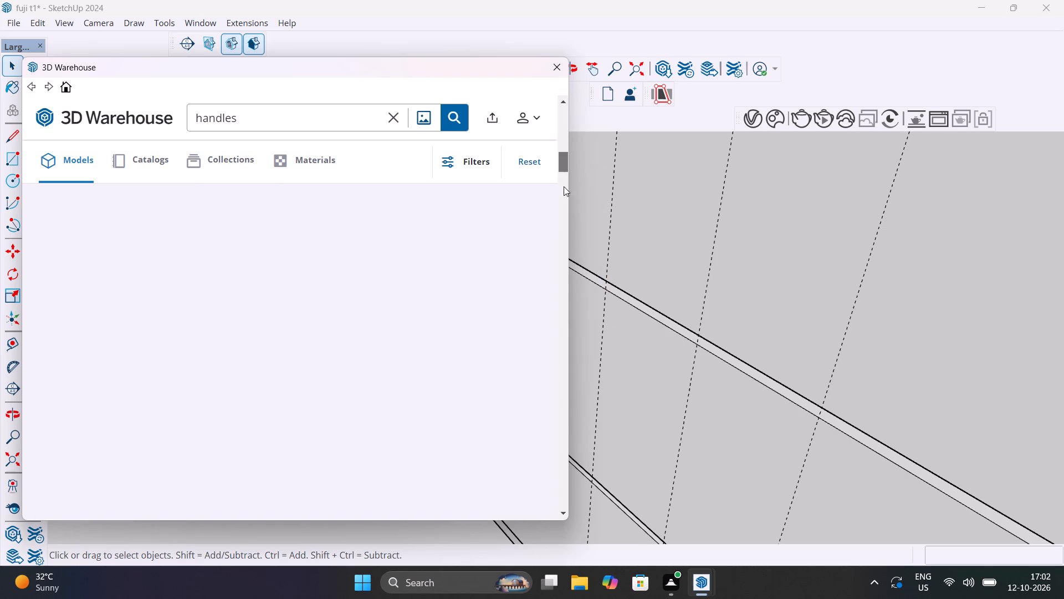
{"action": "left_click_drag", "start_coordinate": [564, 186], "coordinate": [566, 169]}
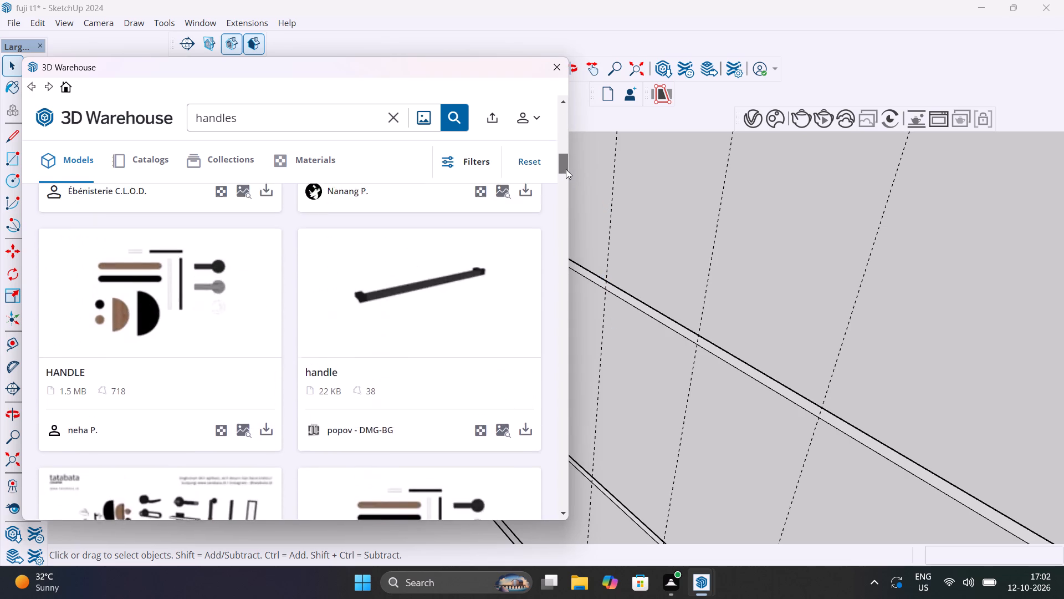
{"action": "left_click_drag", "start_coordinate": [566, 169], "coordinate": [566, 159]}
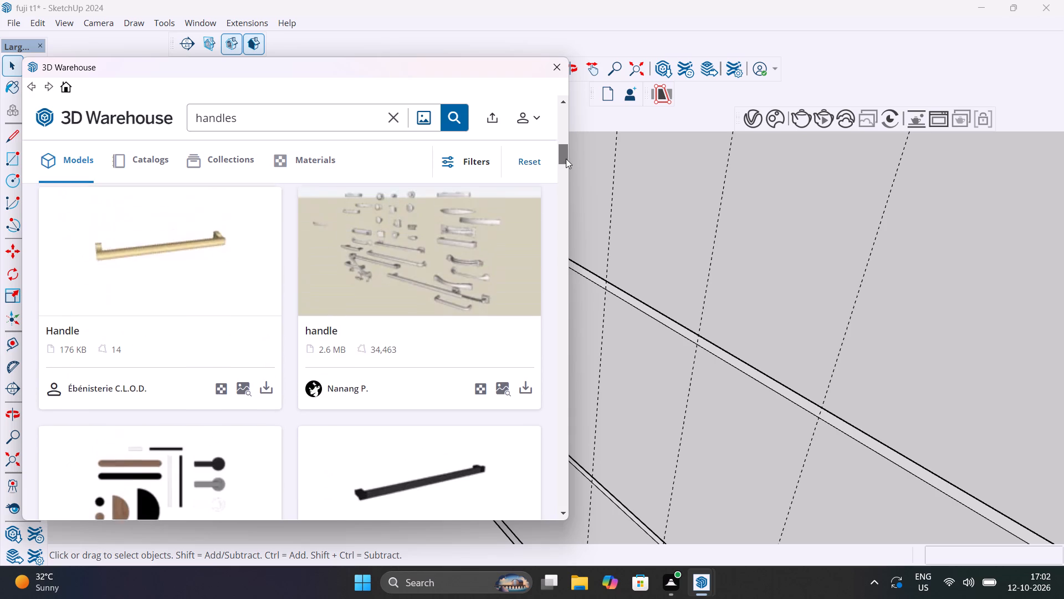
{"action": "left_click_drag", "start_coordinate": [566, 159], "coordinate": [566, 209]}
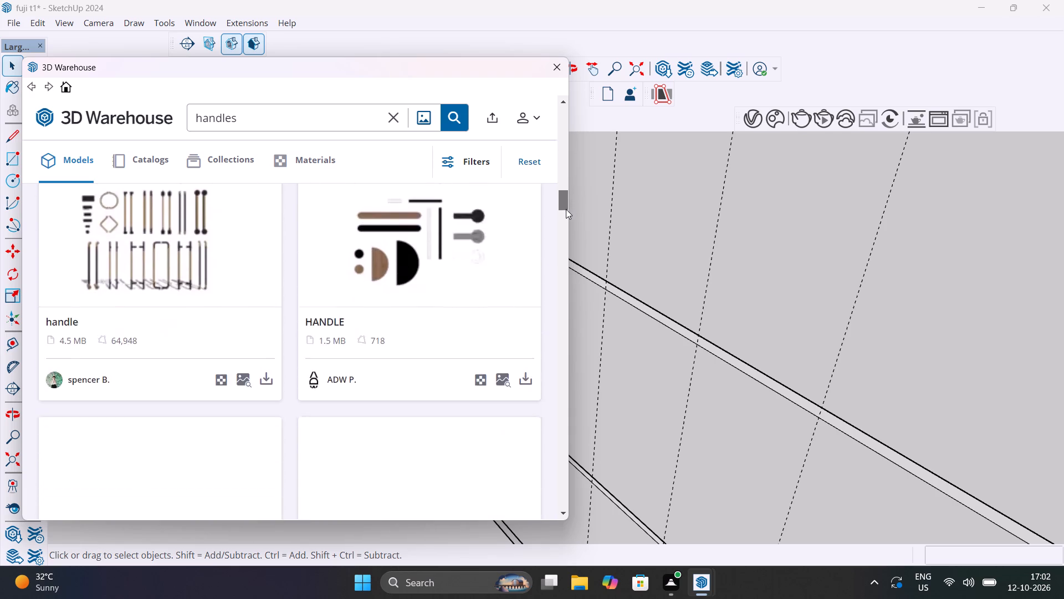
{"action": "left_click_drag", "start_coordinate": [566, 209], "coordinate": [566, 222]}
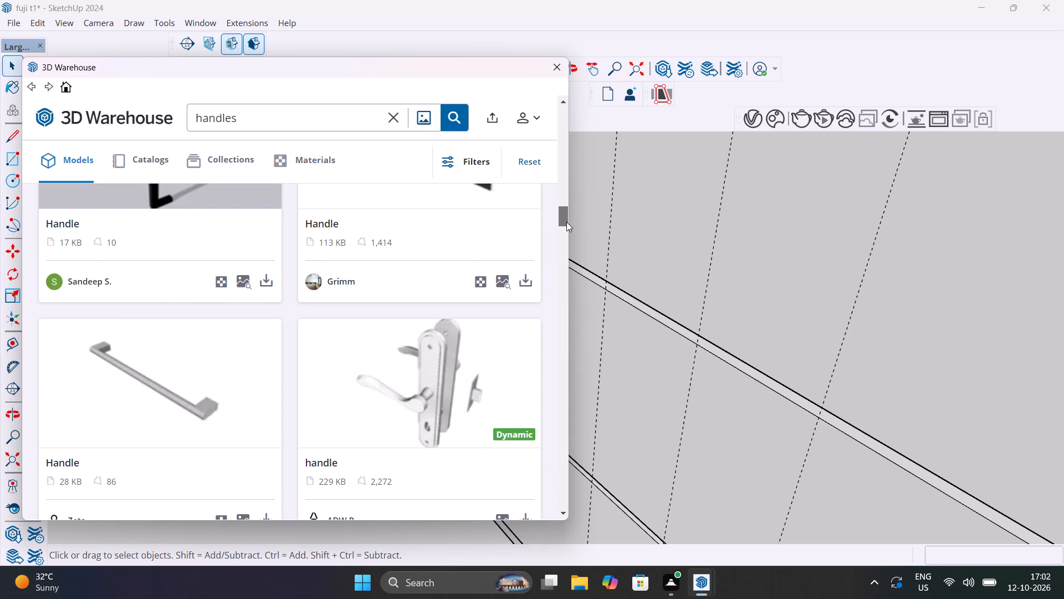
{"action": "left_click_drag", "start_coordinate": [566, 222], "coordinate": [566, 208]}
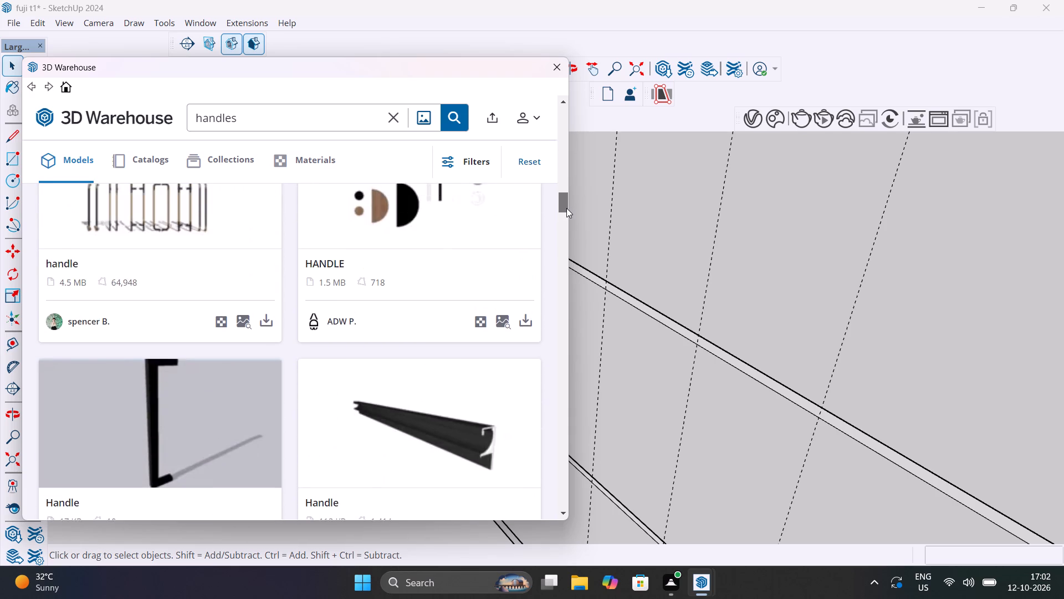
{"action": "left_click_drag", "start_coordinate": [566, 208], "coordinate": [570, 231]}
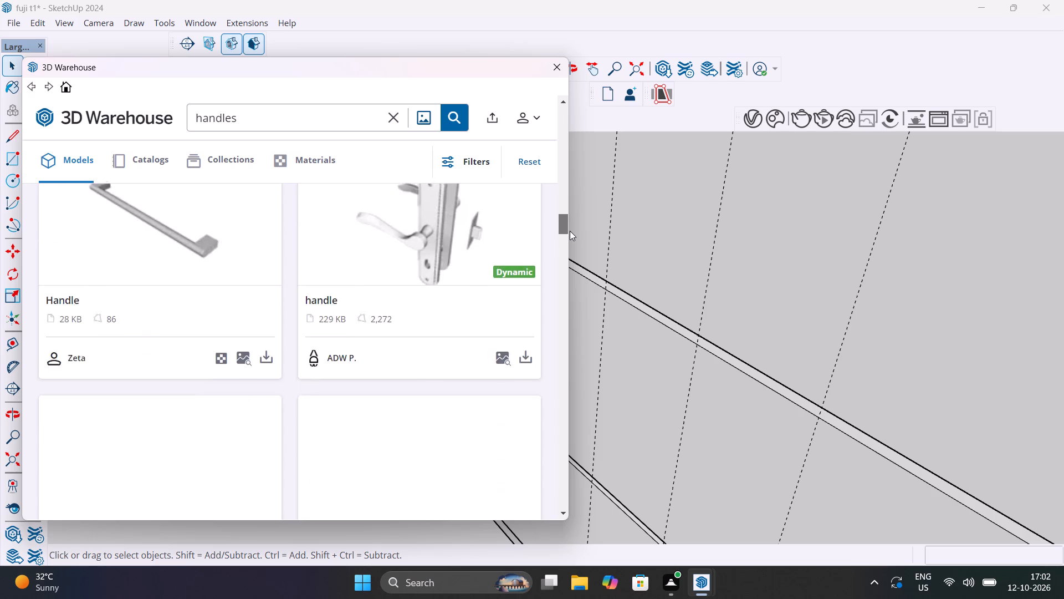
{"action": "left_click_drag", "start_coordinate": [570, 231], "coordinate": [571, 267]}
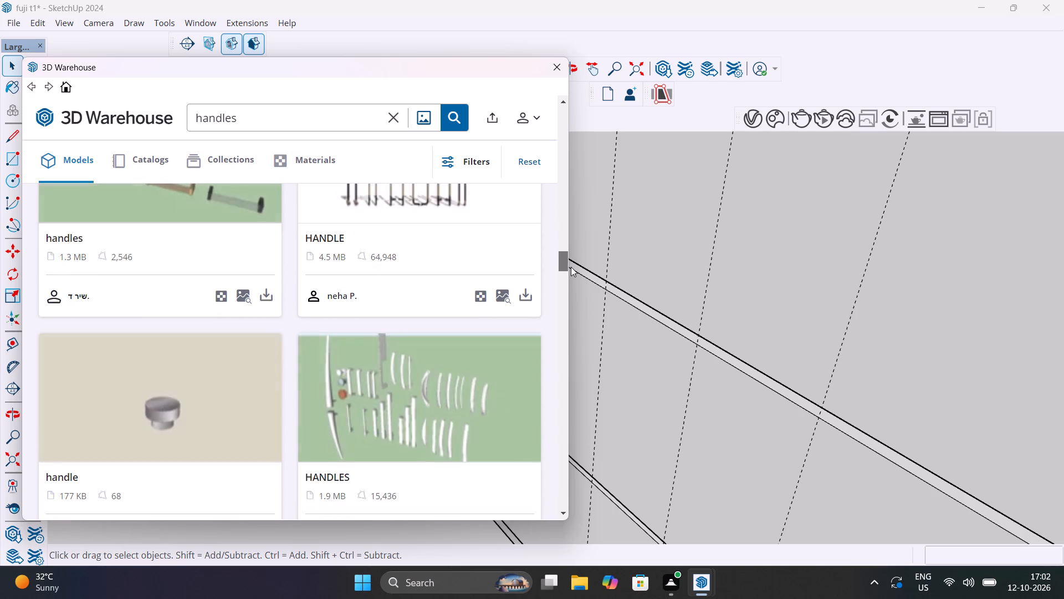
{"action": "left_click_drag", "start_coordinate": [571, 267], "coordinate": [572, 296]}
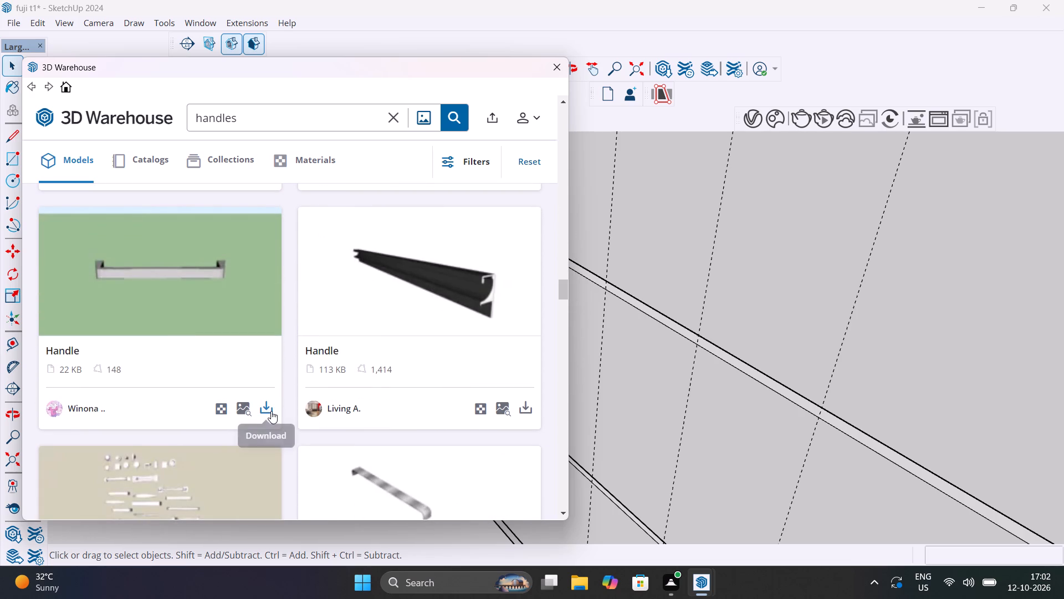
Download the 22 KB bar-style Handle into the model and place it on the front of the second-lowest drawer.
{"action": "left_click", "coordinate": [271, 410]}
{"action": "left_click", "coordinate": [250, 309]}
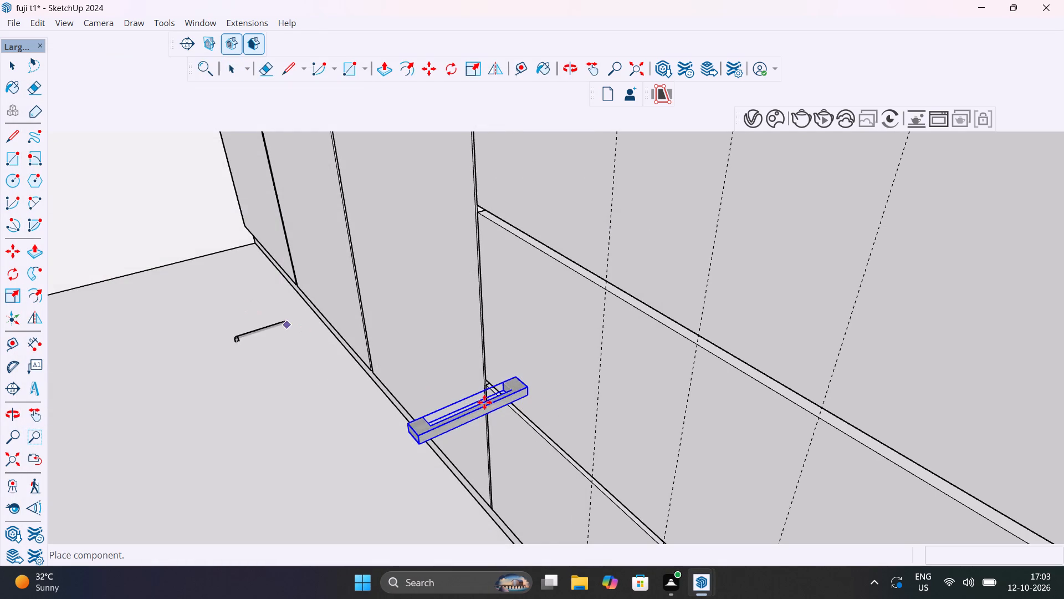
{"action": "scroll", "coordinate": [664, 444], "scroll_direction": "up", "scroll_amount": 5}
{"action": "middle_click_drag", "start_coordinate": [684, 442], "coordinate": [1014, 345]}
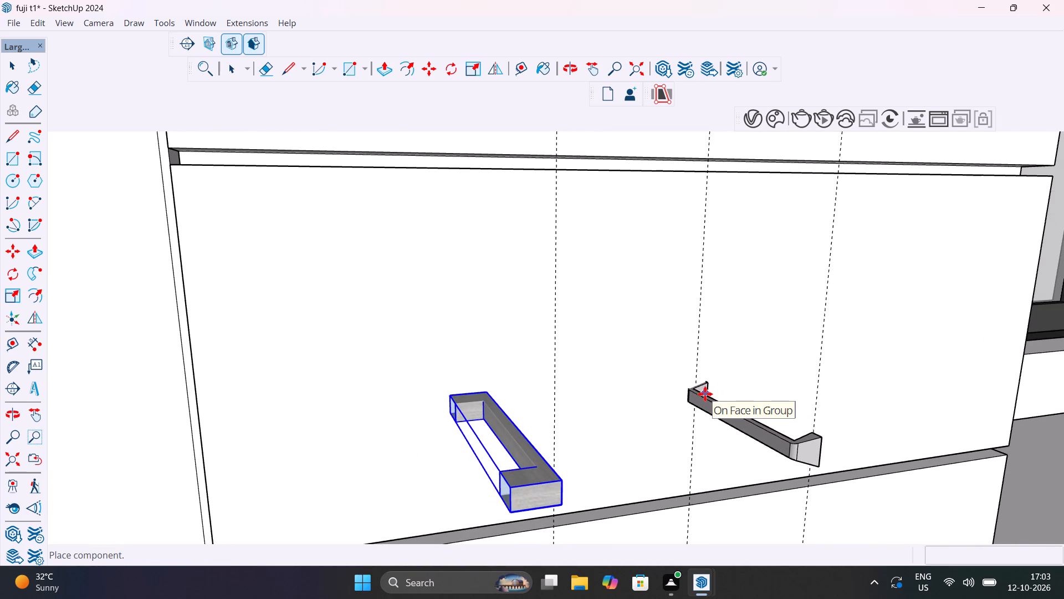
{"action": "left_click", "coordinate": [705, 394]}
Rotate the newly placed bar handle 90° about the vertical axis so it runs along the drawer front.
{"action": "scroll", "coordinate": [777, 448], "scroll_direction": "up", "scroll_amount": 6}
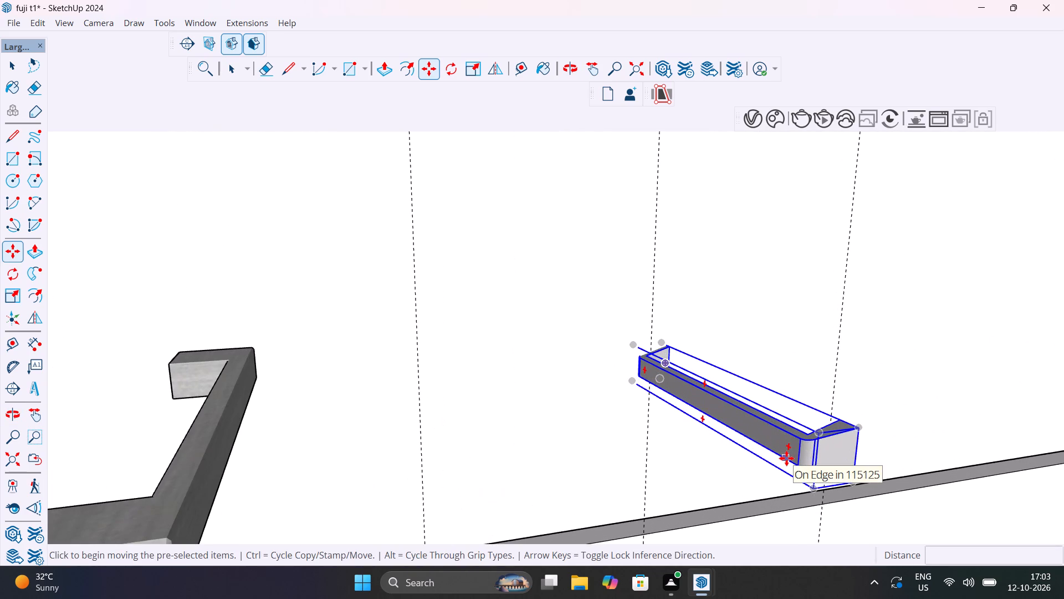
{"action": "middle_click_drag", "start_coordinate": [783, 457], "coordinate": [612, 334], "text": "shift"}
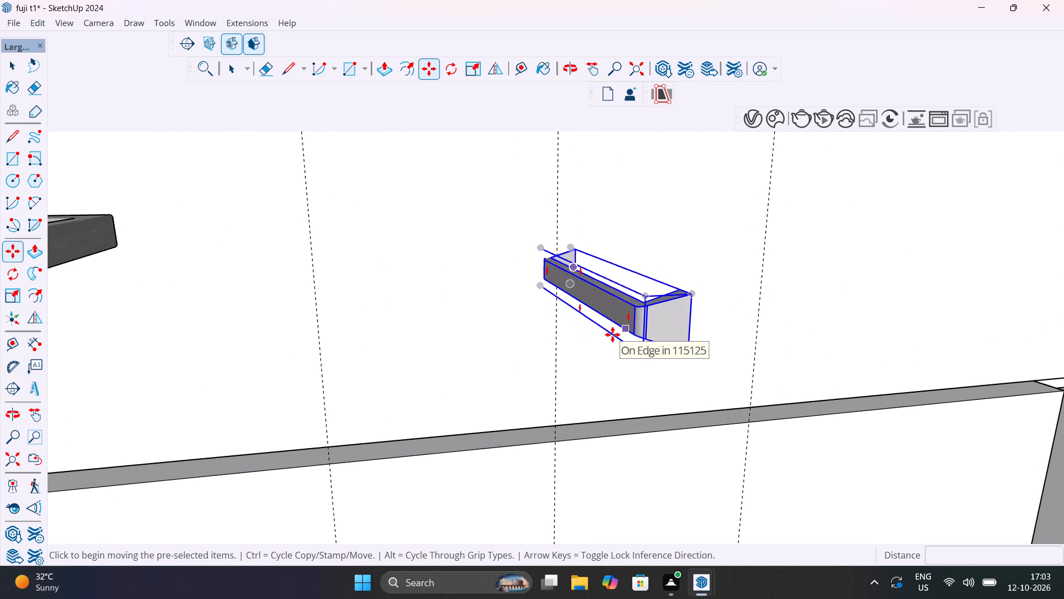
{"action": "key", "text": "q"}
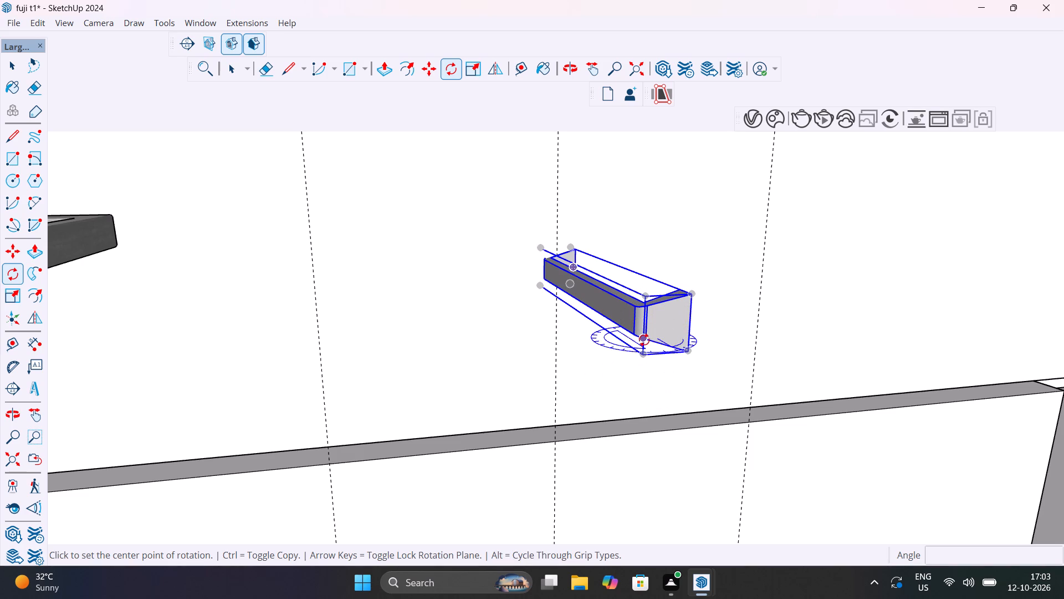
{"action": "left_click", "coordinate": [644, 339]}
{"action": "left_click", "coordinate": [688, 339]}
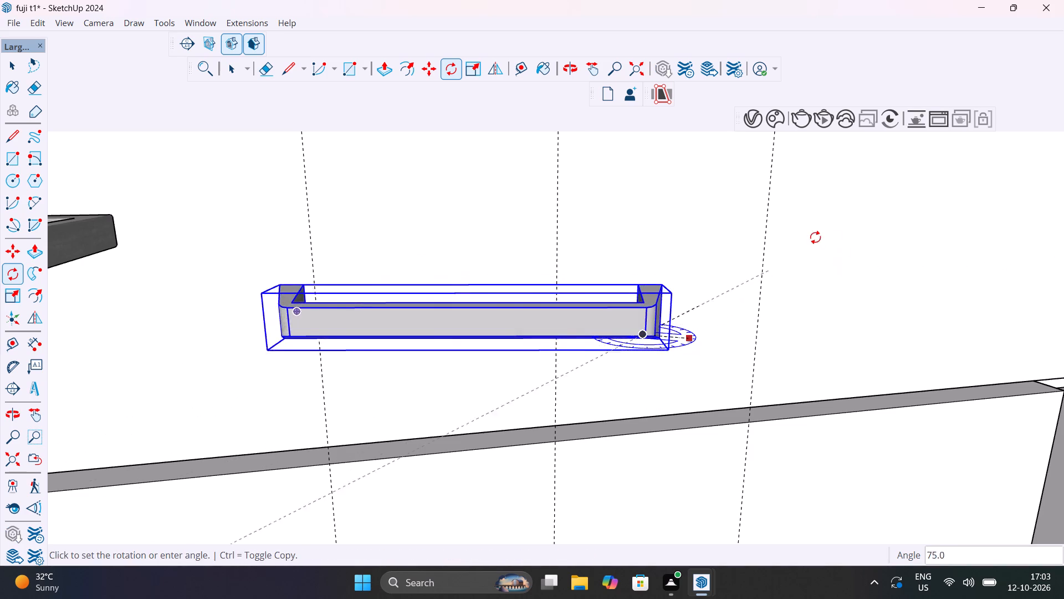
{"action": "type", "text": "90"}
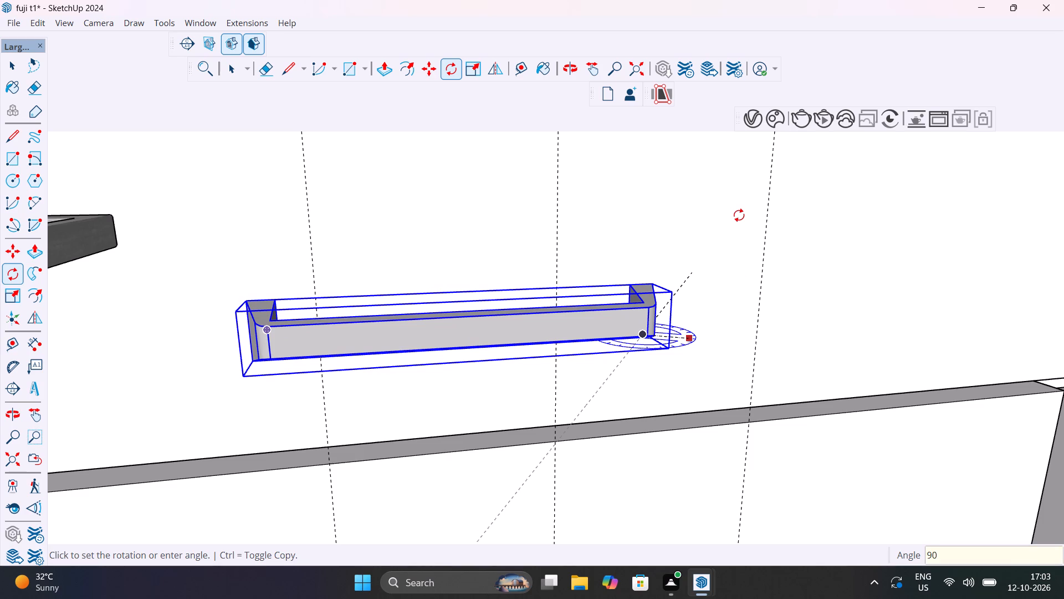
{"action": "key", "text": "Return"}
{"action": "key", "text": "space"}
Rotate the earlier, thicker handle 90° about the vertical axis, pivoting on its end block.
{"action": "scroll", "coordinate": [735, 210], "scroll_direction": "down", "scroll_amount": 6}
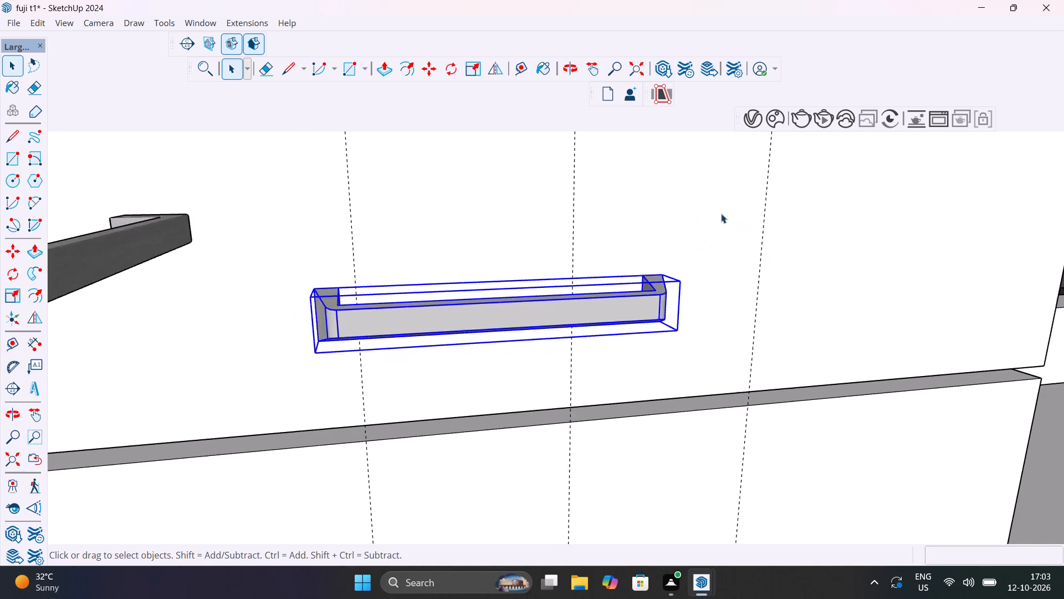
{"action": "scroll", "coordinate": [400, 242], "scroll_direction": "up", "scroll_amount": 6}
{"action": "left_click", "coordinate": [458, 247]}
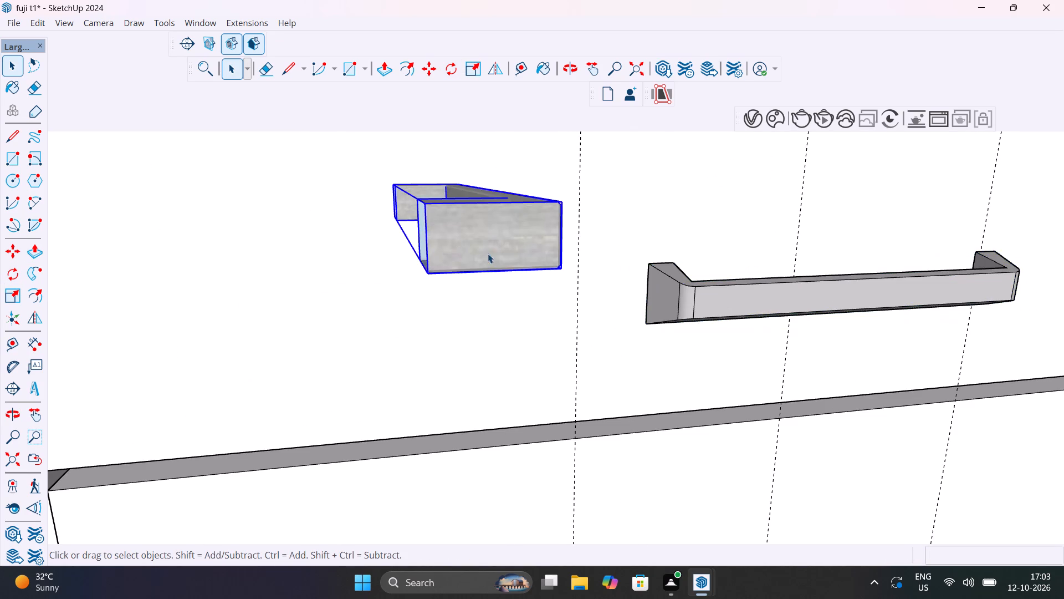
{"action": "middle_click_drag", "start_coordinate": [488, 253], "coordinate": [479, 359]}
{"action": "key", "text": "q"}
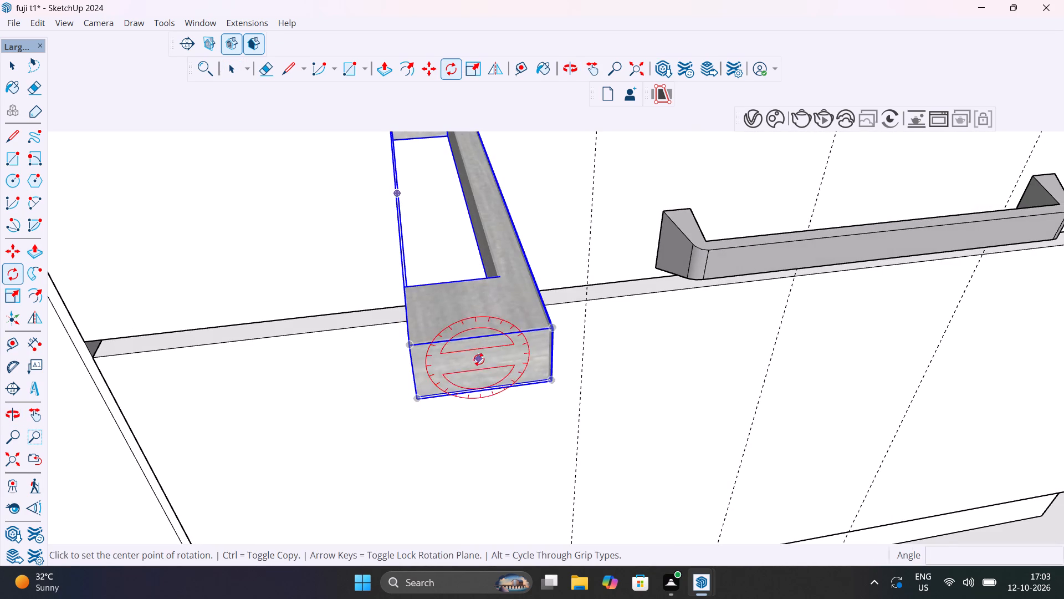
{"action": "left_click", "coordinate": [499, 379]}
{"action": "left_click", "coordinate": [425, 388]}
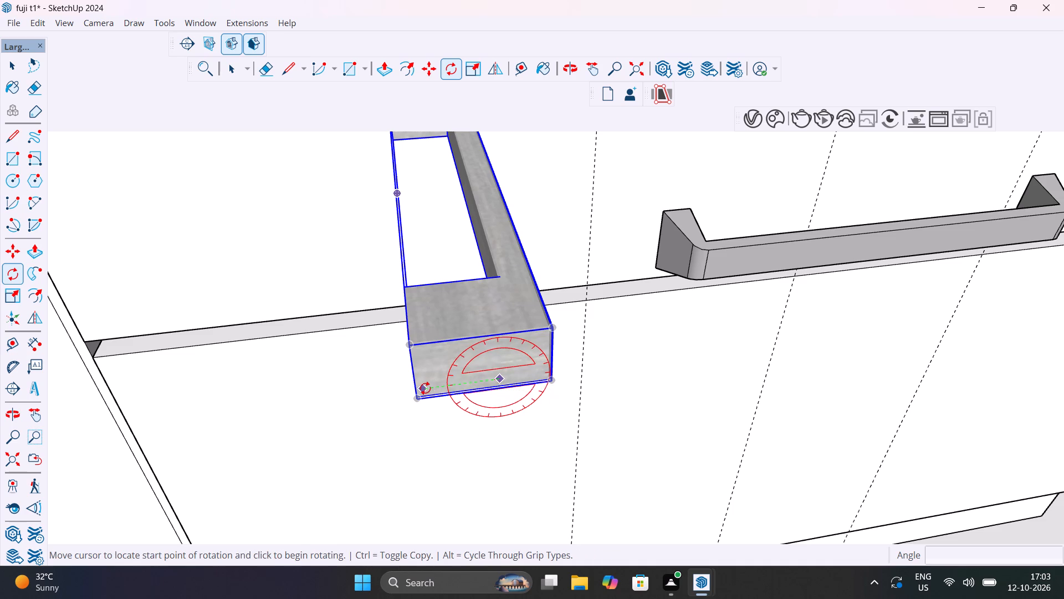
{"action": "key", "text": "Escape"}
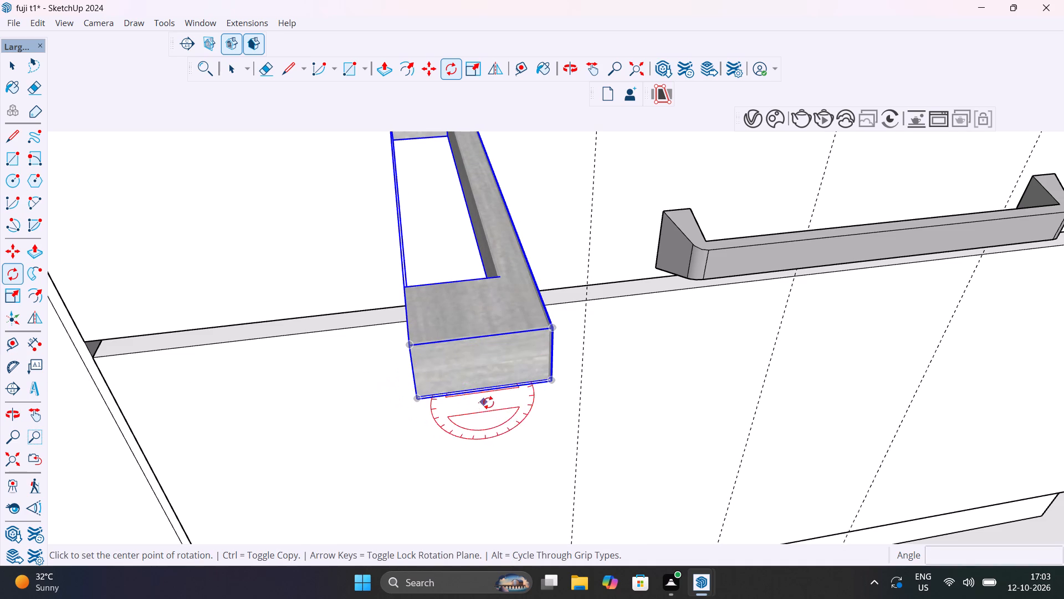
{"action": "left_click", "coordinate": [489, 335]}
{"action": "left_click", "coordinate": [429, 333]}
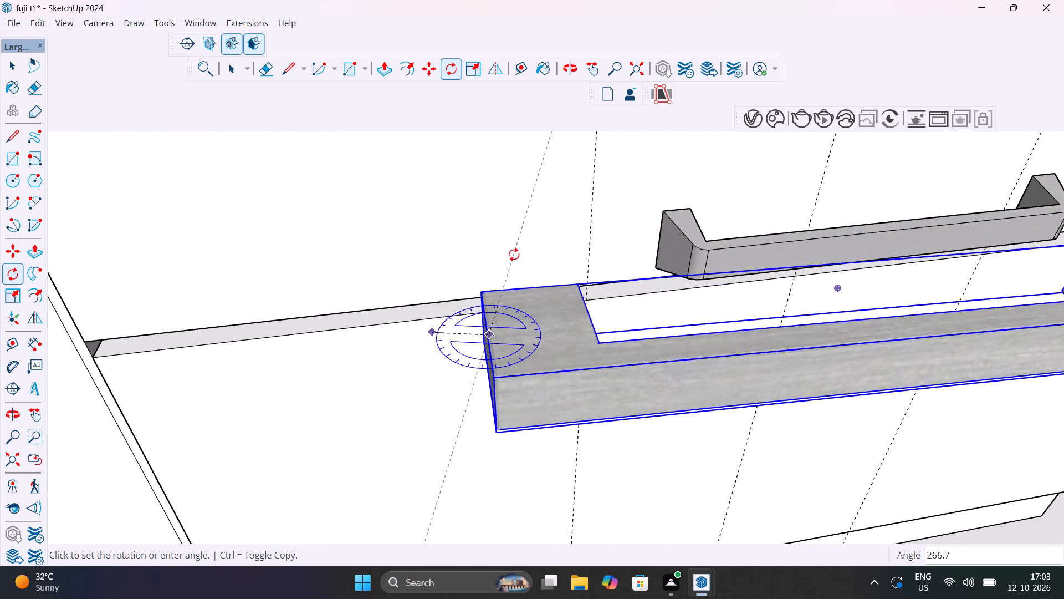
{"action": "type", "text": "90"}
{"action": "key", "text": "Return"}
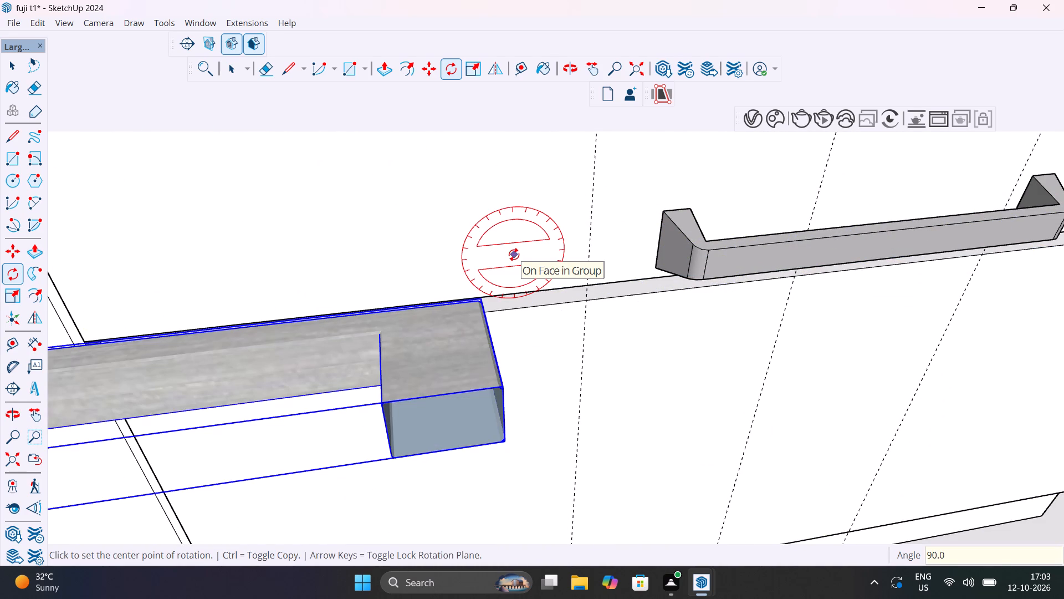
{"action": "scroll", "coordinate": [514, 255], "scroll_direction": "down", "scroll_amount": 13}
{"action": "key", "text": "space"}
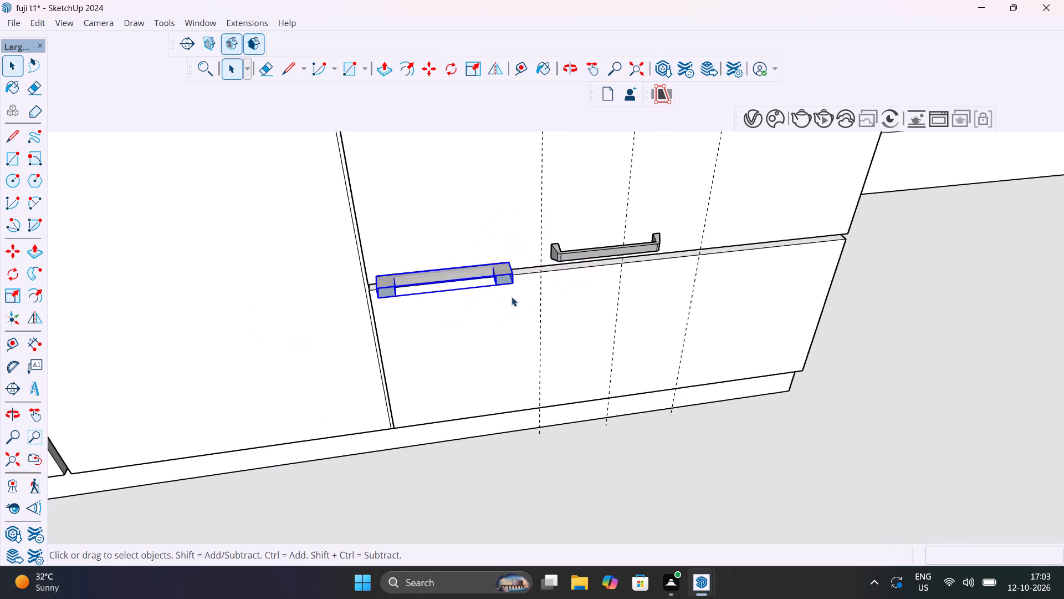
Delete the earlier, thicker handle from the drawer unit.
{"action": "left_click", "coordinate": [508, 280]}
{"action": "key", "text": "Delete"}
Copy the bar handle from the lower drawer up to the top drawer front, about 1' 8 1/2" away, with its end on the window-side guide line.
{"action": "scroll", "coordinate": [505, 279], "scroll_direction": "down", "scroll_amount": 13}
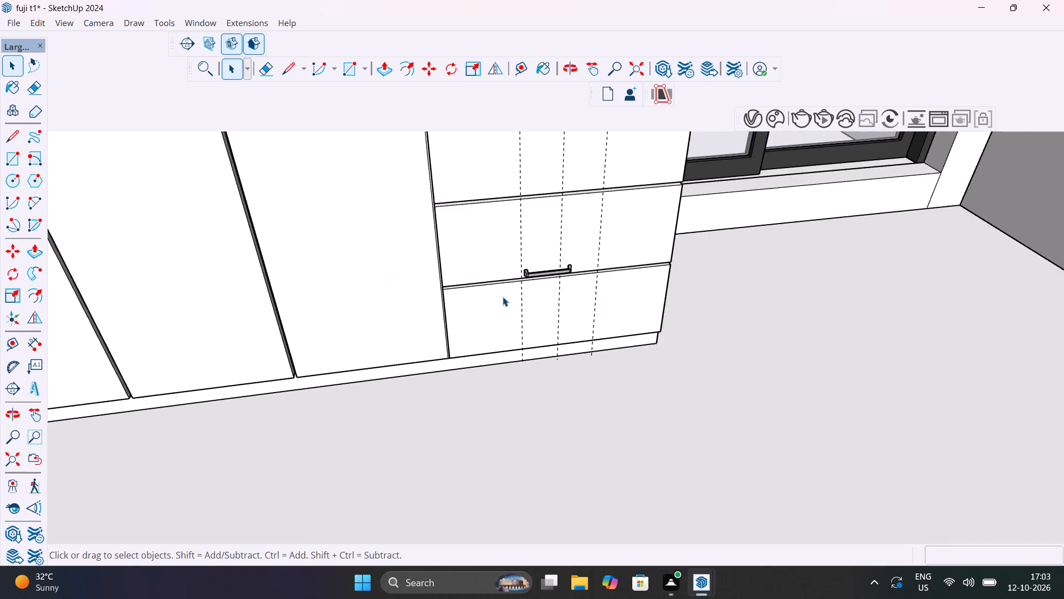
{"action": "scroll", "coordinate": [503, 297], "scroll_direction": "down", "scroll_amount": 2}
{"action": "middle_click_drag", "start_coordinate": [582, 307], "coordinate": [453, 253]}
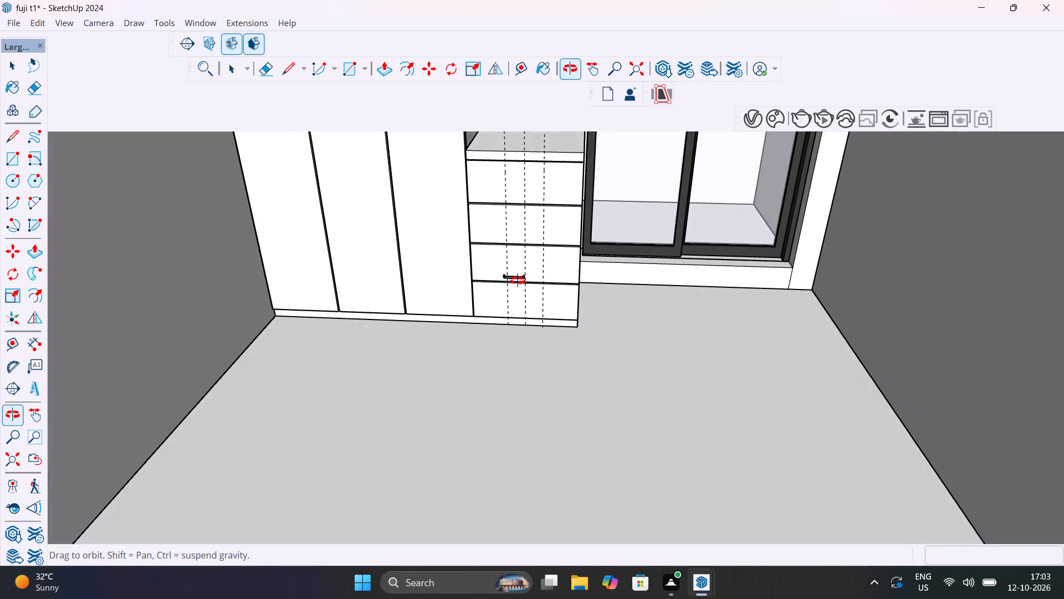
{"action": "scroll", "coordinate": [520, 357], "scroll_direction": "up", "scroll_amount": 6}
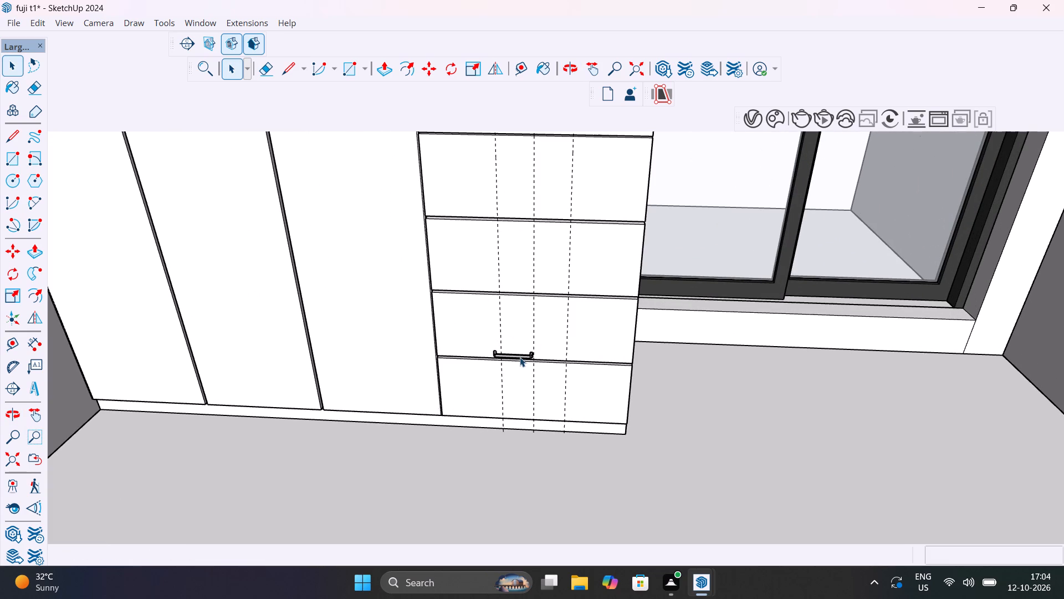
{"action": "left_click", "coordinate": [520, 357]}
{"action": "scroll", "coordinate": [520, 357], "scroll_direction": "up", "scroll_amount": 5}
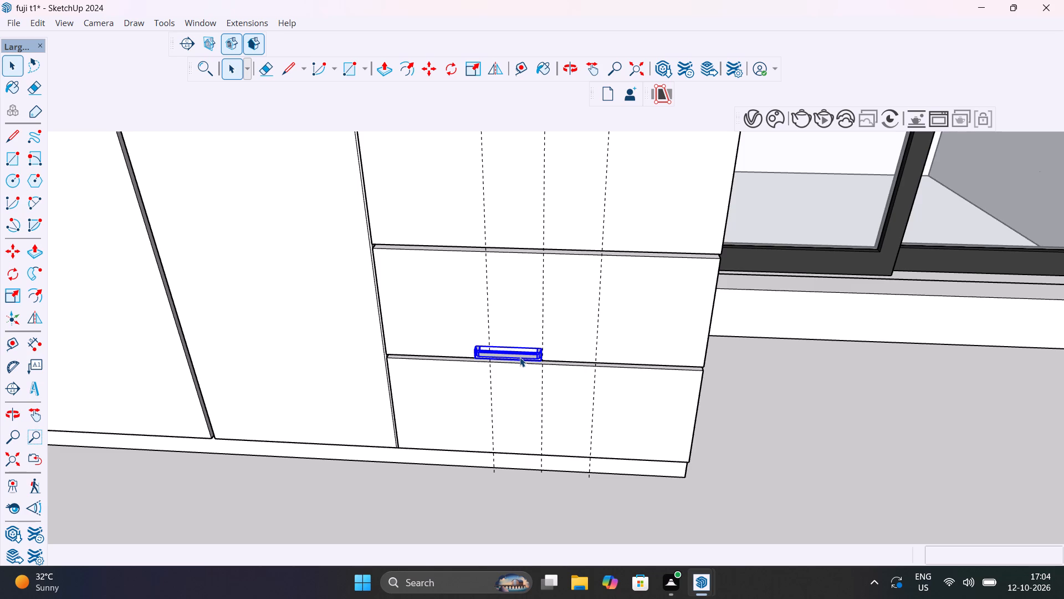
{"action": "key", "text": "m"}
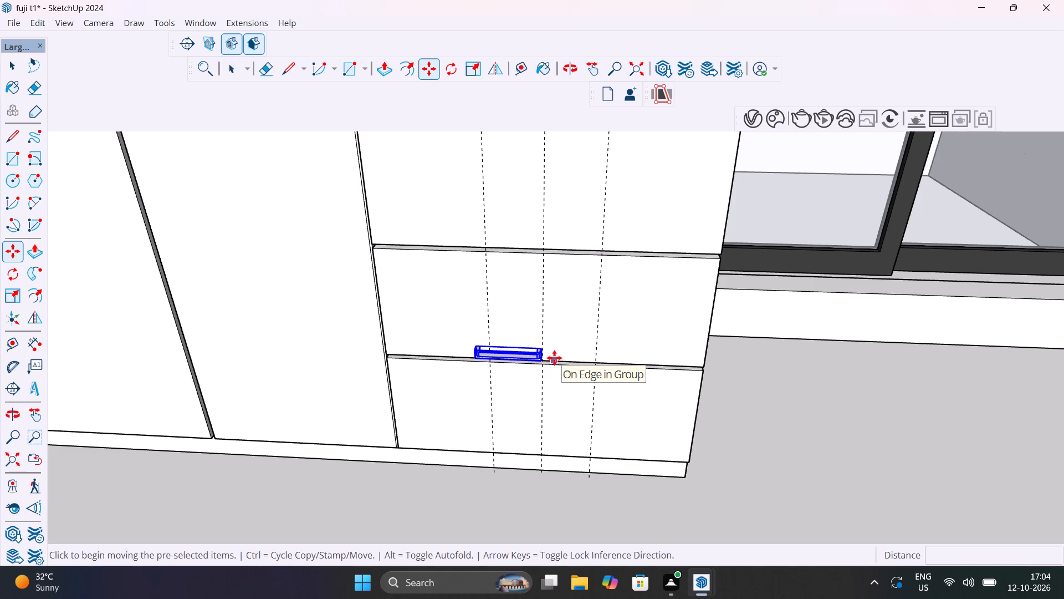
{"action": "left_click", "coordinate": [539, 353]}
{"action": "scroll", "coordinate": [574, 262], "scroll_direction": "down", "scroll_amount": 6}
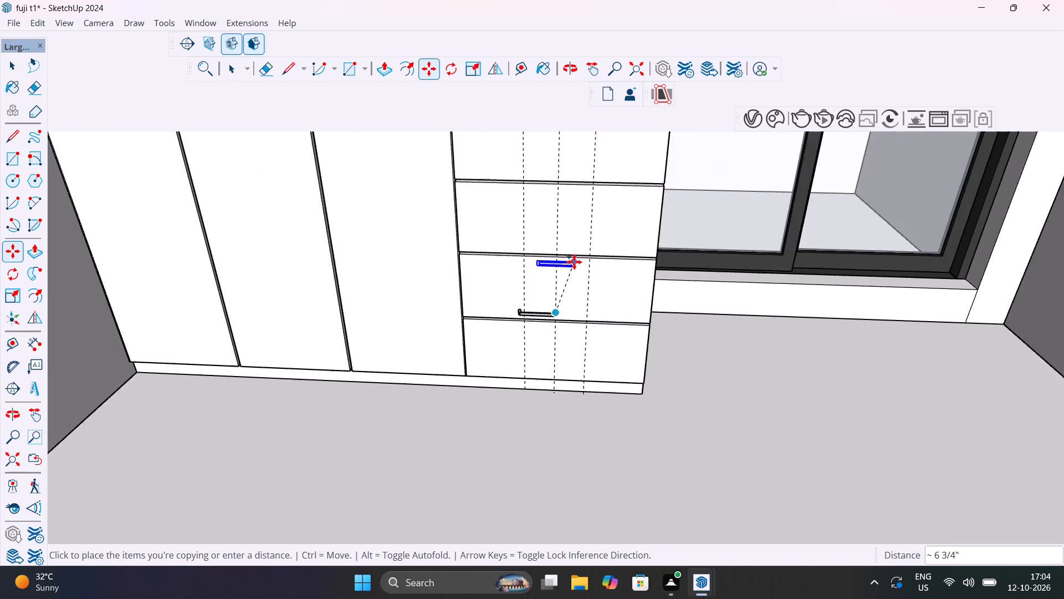
{"action": "scroll", "coordinate": [574, 262], "scroll_direction": "down", "scroll_amount": 7}
{"action": "scroll", "coordinate": [572, 202], "scroll_direction": "up", "scroll_amount": 9}
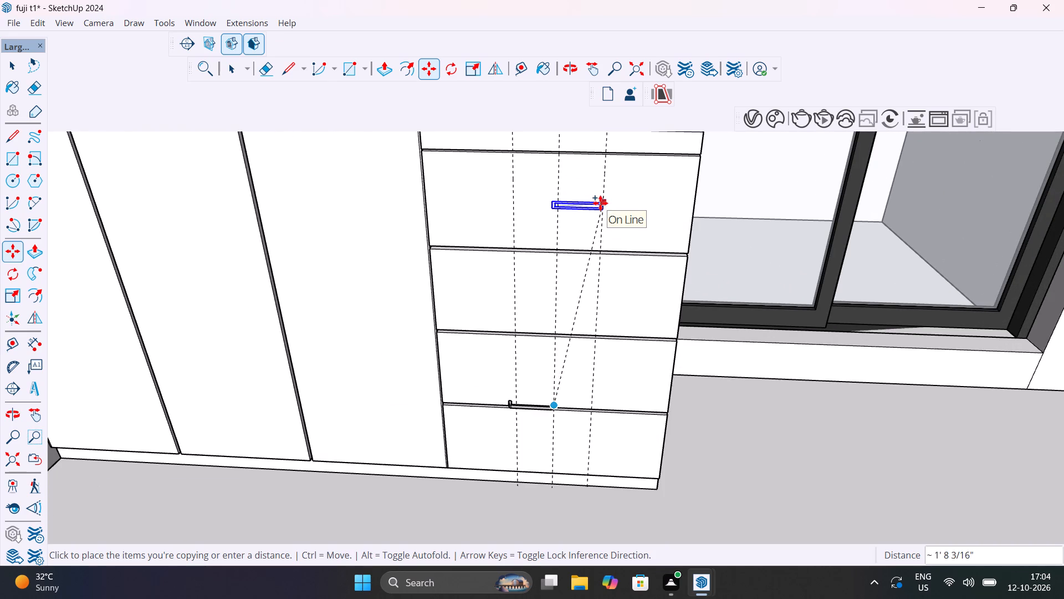
{"action": "scroll", "coordinate": [600, 203], "scroll_direction": "up", "scroll_amount": 9}
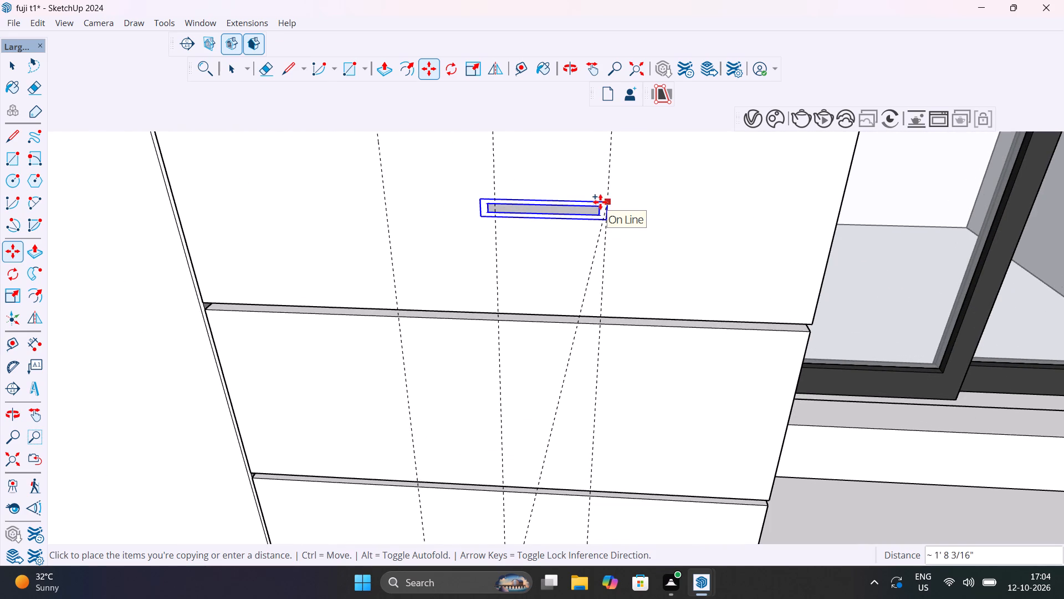
{"action": "left_click", "coordinate": [608, 194]}
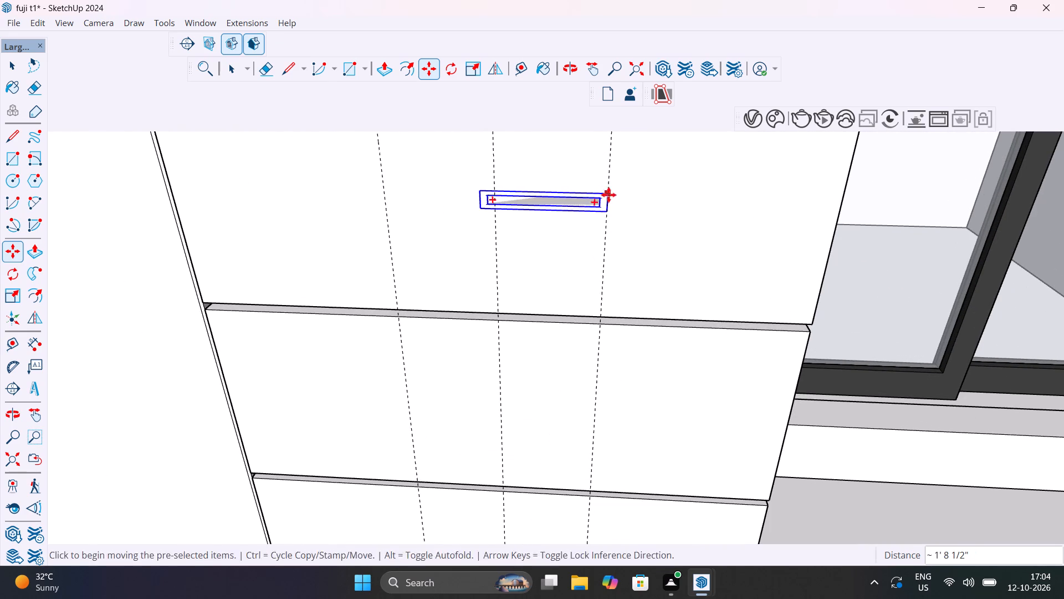
Pull the top drawer's handle about 3/4" out of the front and align its back end corner with the window-side guide line.
{"action": "middle_click_drag", "start_coordinate": [608, 195], "coordinate": [336, 241]}
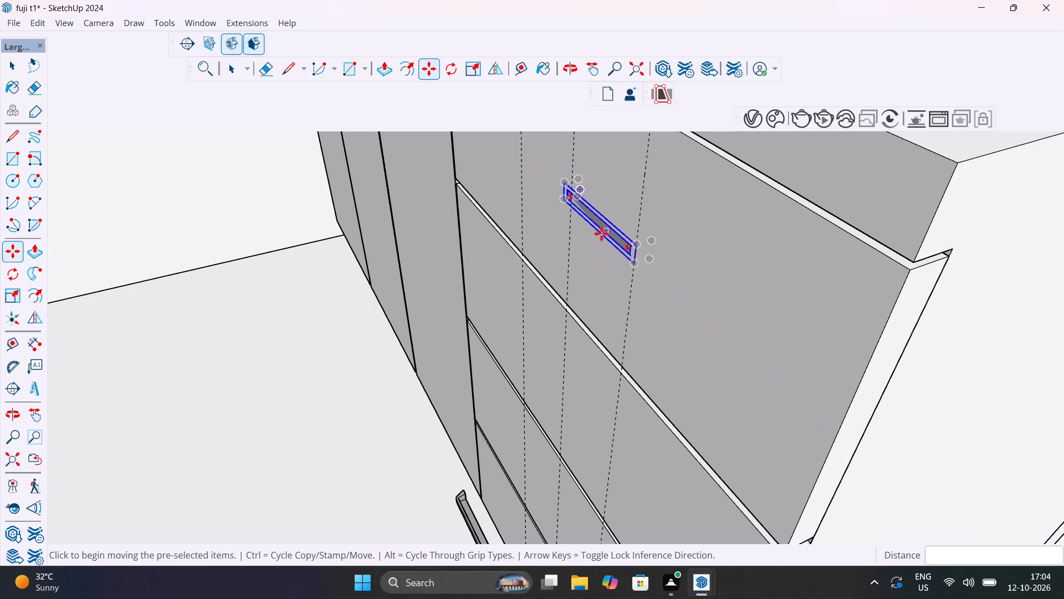
{"action": "left_click", "coordinate": [602, 231]}
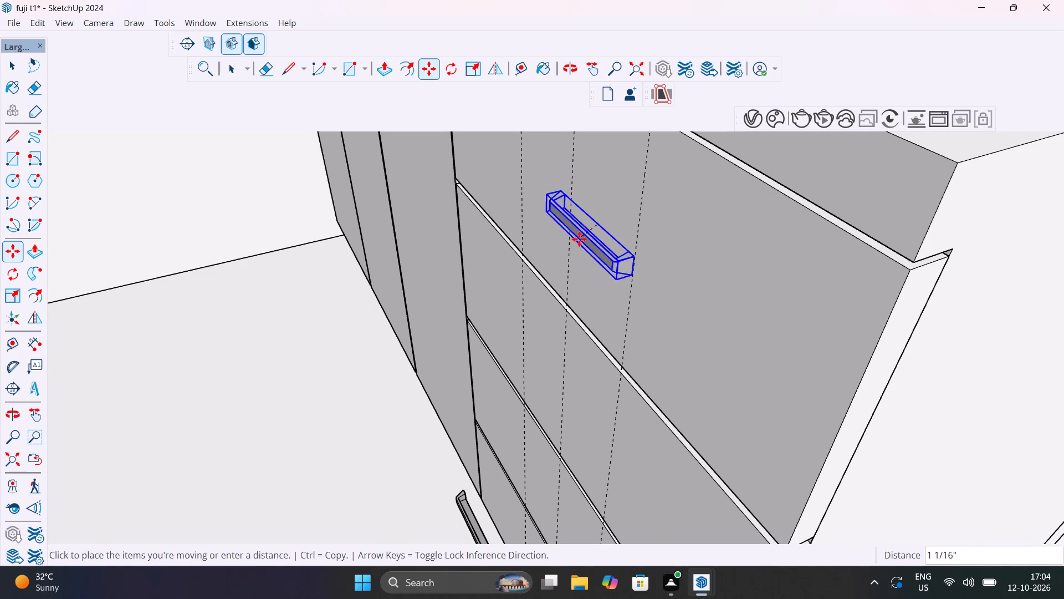
{"action": "left_click", "coordinate": [577, 230]}
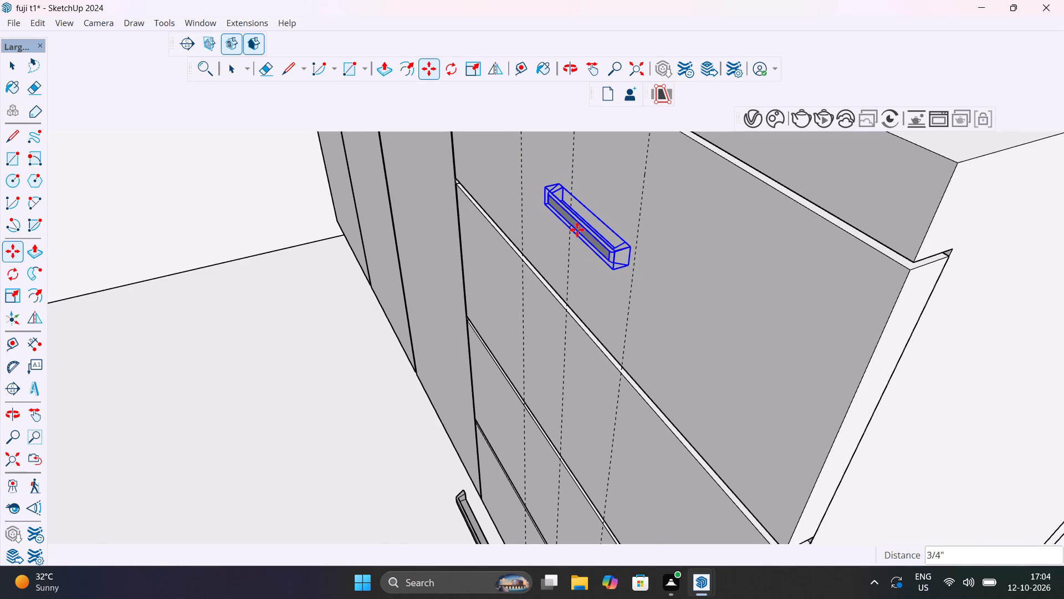
{"action": "scroll", "coordinate": [649, 260], "scroll_direction": "up", "scroll_amount": 9}
{"action": "scroll", "coordinate": [600, 271], "scroll_direction": "up", "scroll_amount": 1}
{"action": "middle_click_drag", "start_coordinate": [610, 276], "coordinate": [635, 314]}
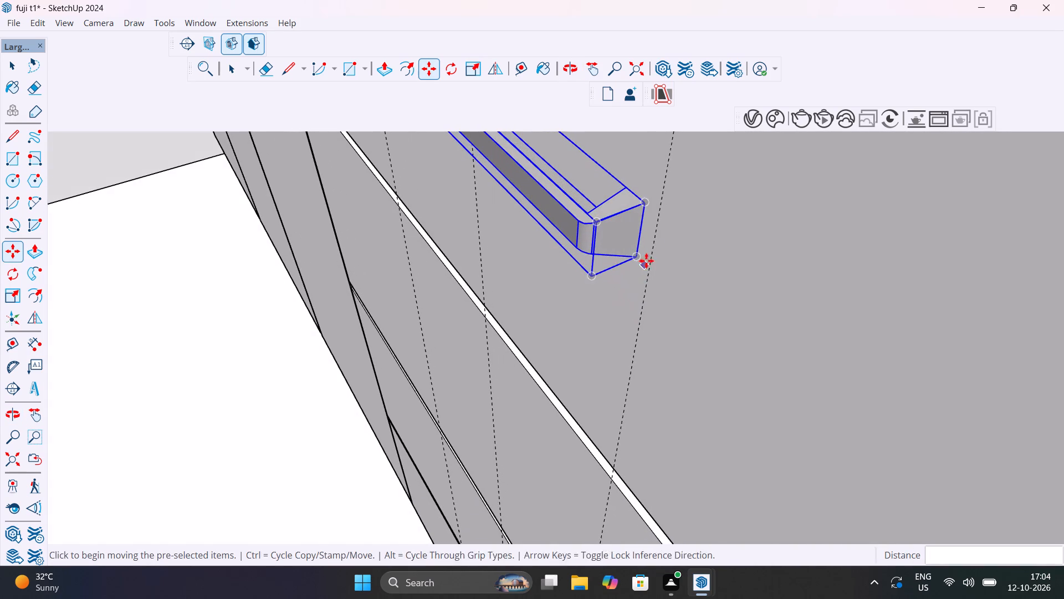
{"action": "left_click", "coordinate": [646, 205]}
{"action": "left_click", "coordinate": [662, 199]}
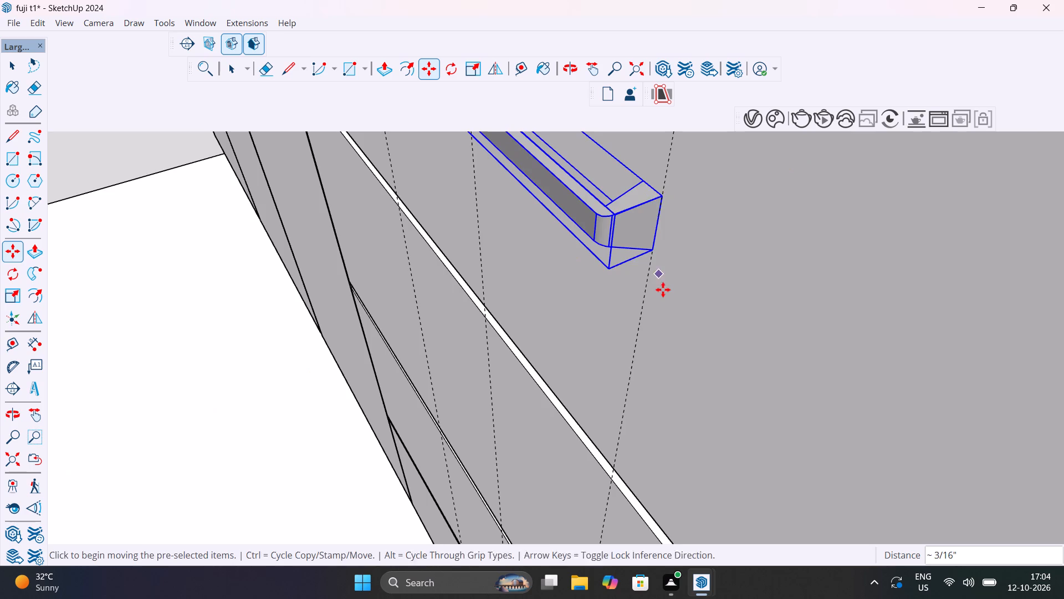
Stretch the top drawer's handle lengthwise by a factor of about 1.77 so it reaches the opposite outer guide line.
{"action": "scroll", "coordinate": [663, 290], "scroll_direction": "down", "scroll_amount": 20}
{"action": "scroll", "coordinate": [663, 290], "scroll_direction": "down", "scroll_amount": 1}
{"action": "middle_click_drag", "start_coordinate": [635, 296], "coordinate": [789, 278]}
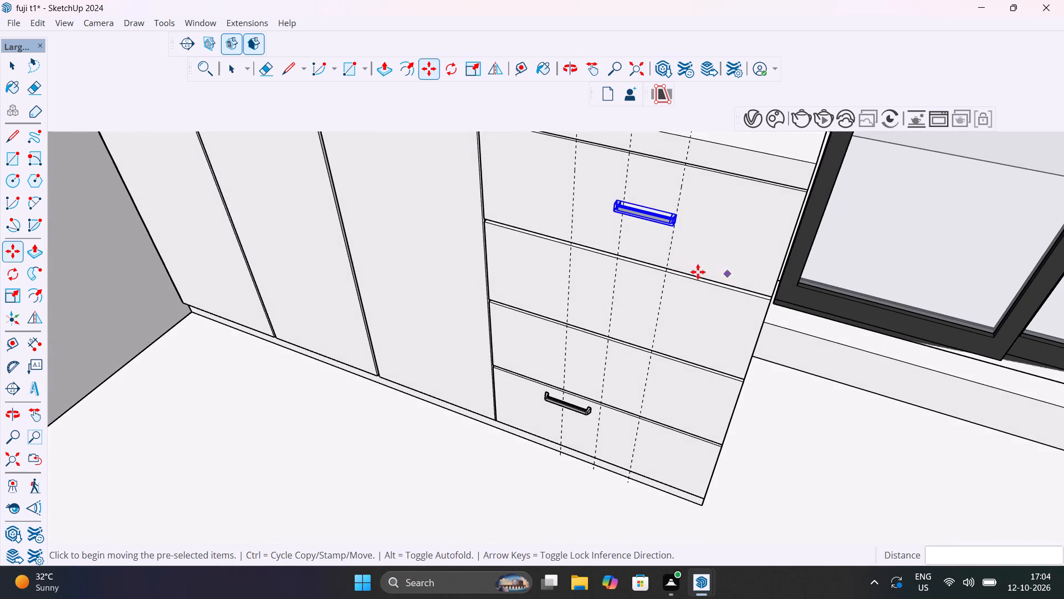
{"action": "middle_click_drag", "start_coordinate": [673, 267], "coordinate": [713, 360], "text": "shift"}
{"action": "scroll", "coordinate": [683, 302], "scroll_direction": "up", "scroll_amount": 7}
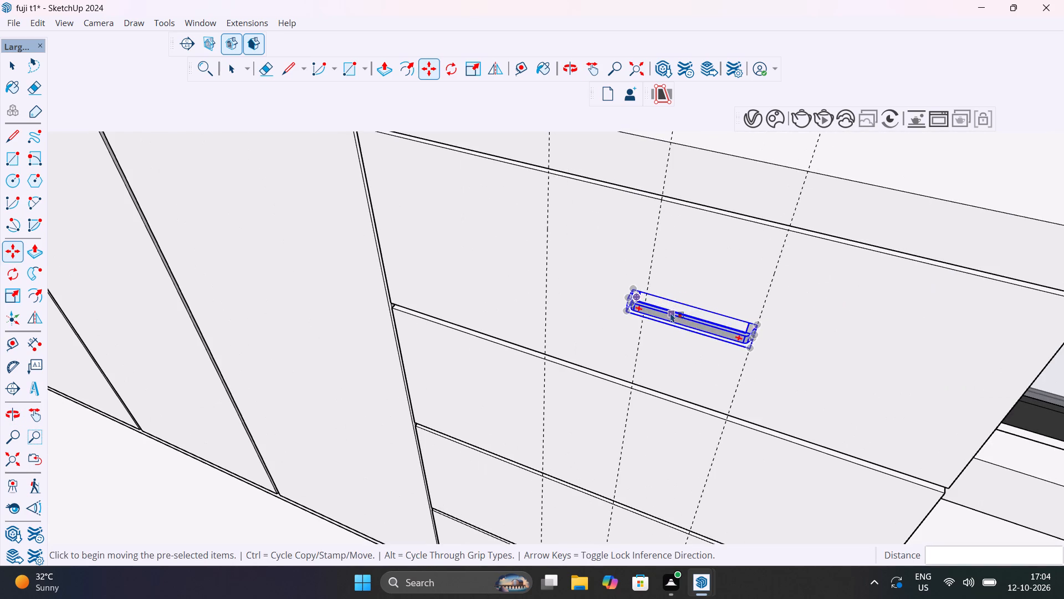
{"action": "key", "text": "s"}
{"action": "left_click", "coordinate": [630, 308]}
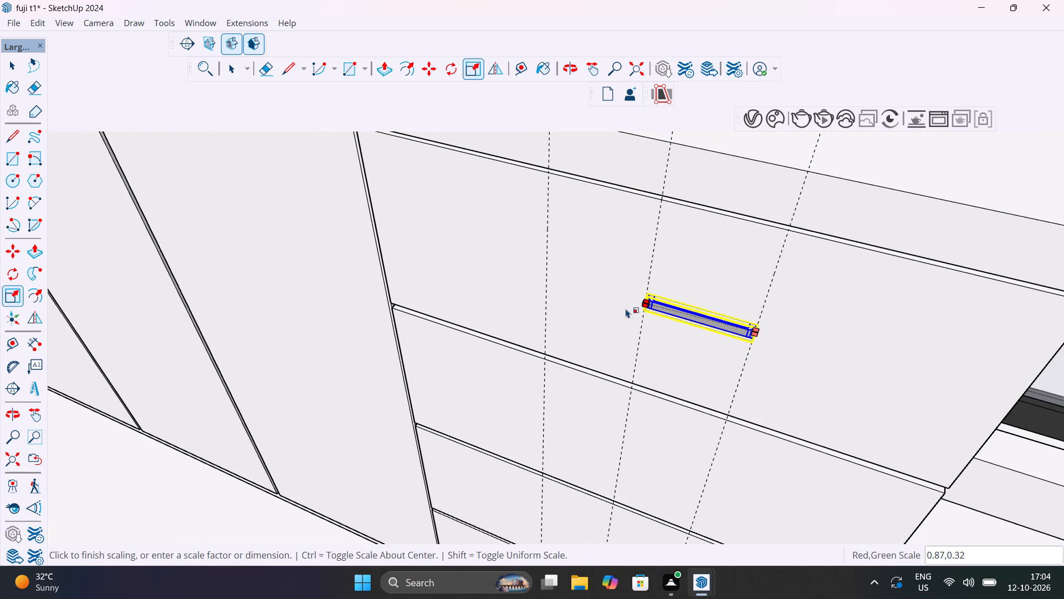
{"action": "key", "text": "Escape"}
{"action": "scroll", "coordinate": [626, 309], "scroll_direction": "up", "scroll_amount": 3}
{"action": "middle_click_drag", "start_coordinate": [629, 311], "coordinate": [631, 311]}
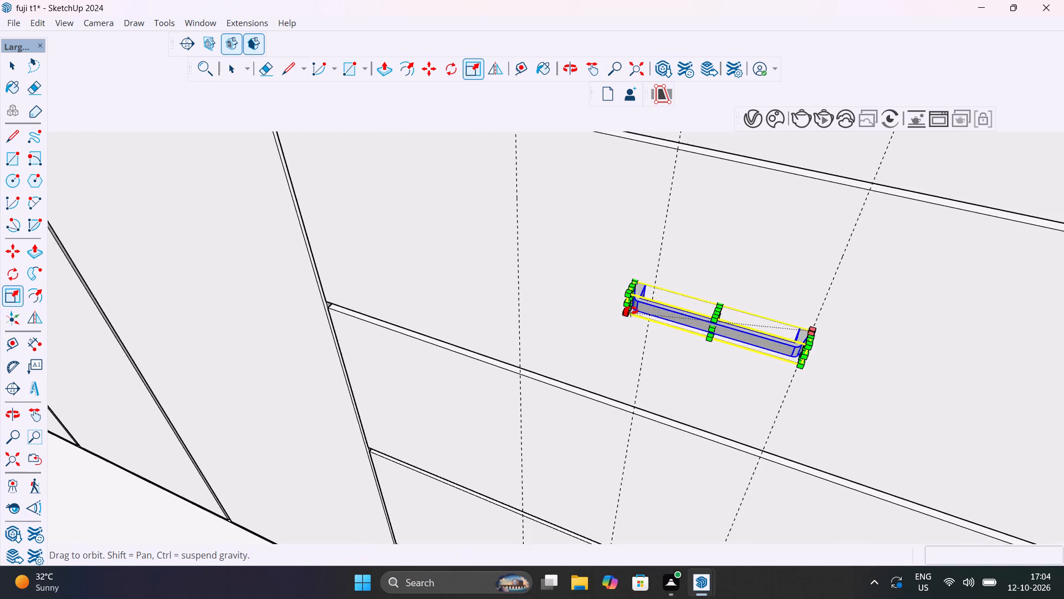
{"action": "middle_click_drag", "start_coordinate": [631, 311], "coordinate": [950, 256]}
{"action": "scroll", "coordinate": [524, 282], "scroll_direction": "up", "scroll_amount": 6}
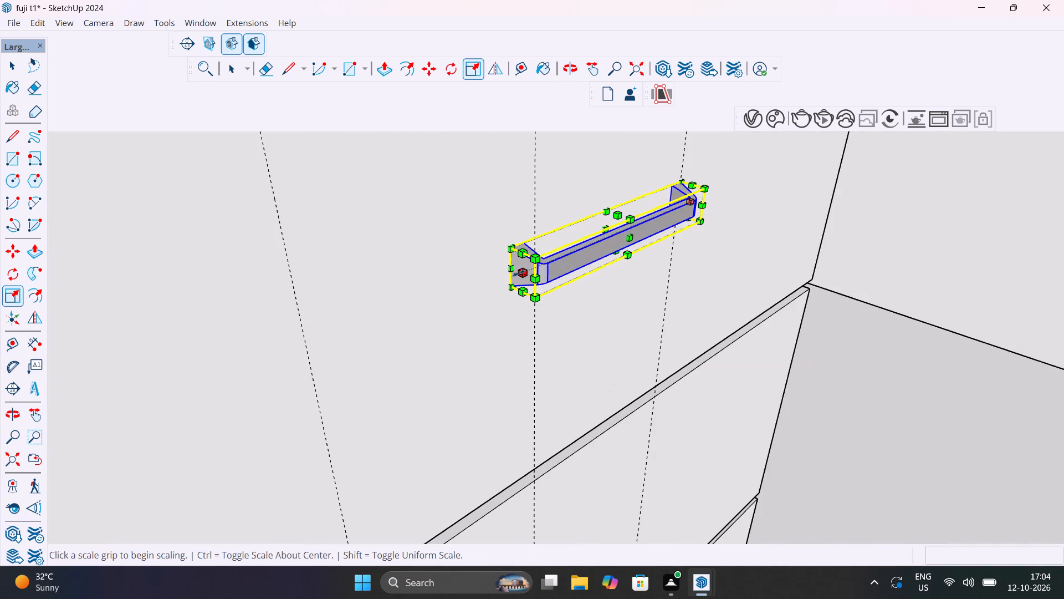
{"action": "left_click", "coordinate": [521, 272]}
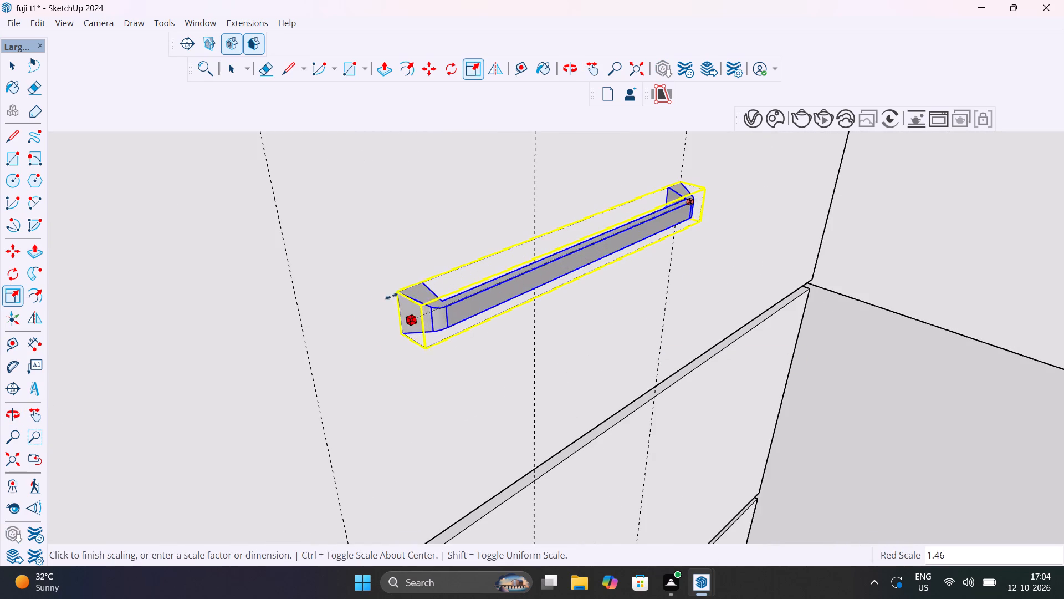
{"action": "left_click", "coordinate": [315, 390]}
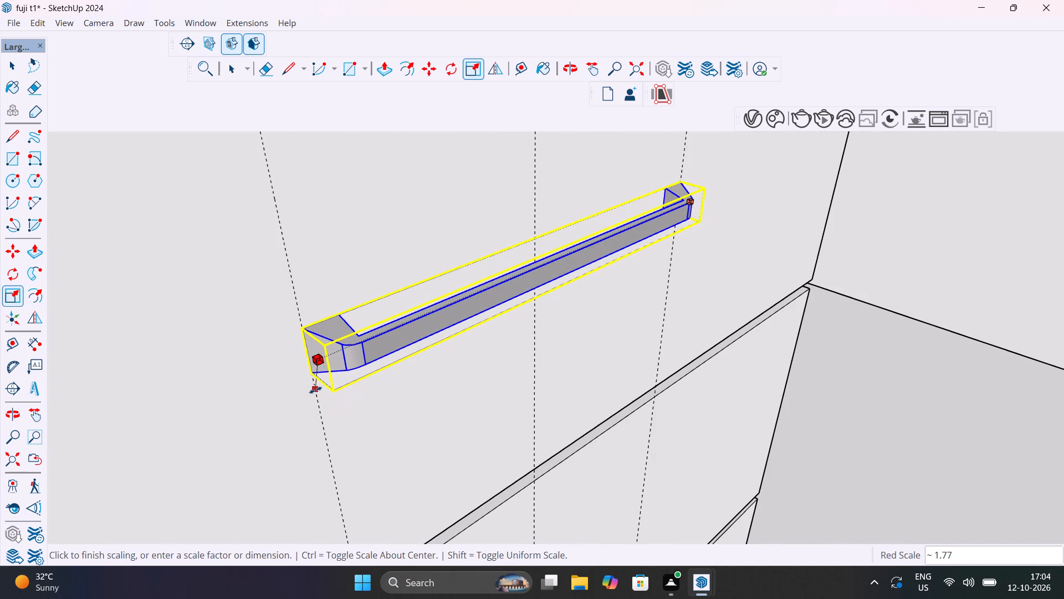
Scale the top drawer's handle in height by a factor of about 1.4.
{"action": "scroll", "coordinate": [357, 386], "scroll_direction": "down", "scroll_amount": 13}
{"action": "scroll", "coordinate": [424, 338], "scroll_direction": "up", "scroll_amount": 6}
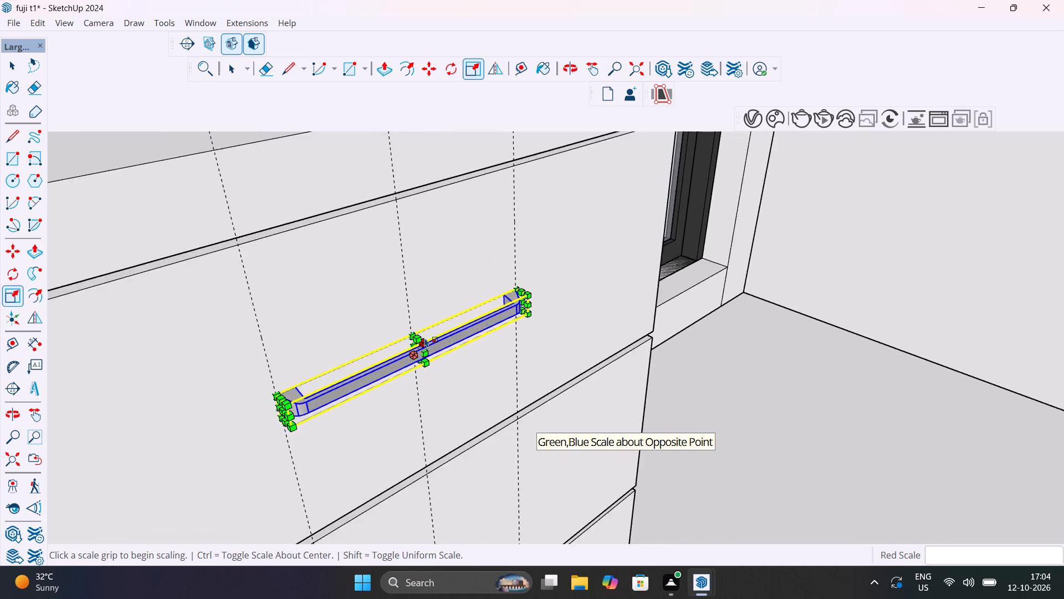
{"action": "scroll", "coordinate": [424, 338], "scroll_direction": "up", "scroll_amount": 4}
{"action": "left_click", "coordinate": [415, 336]}
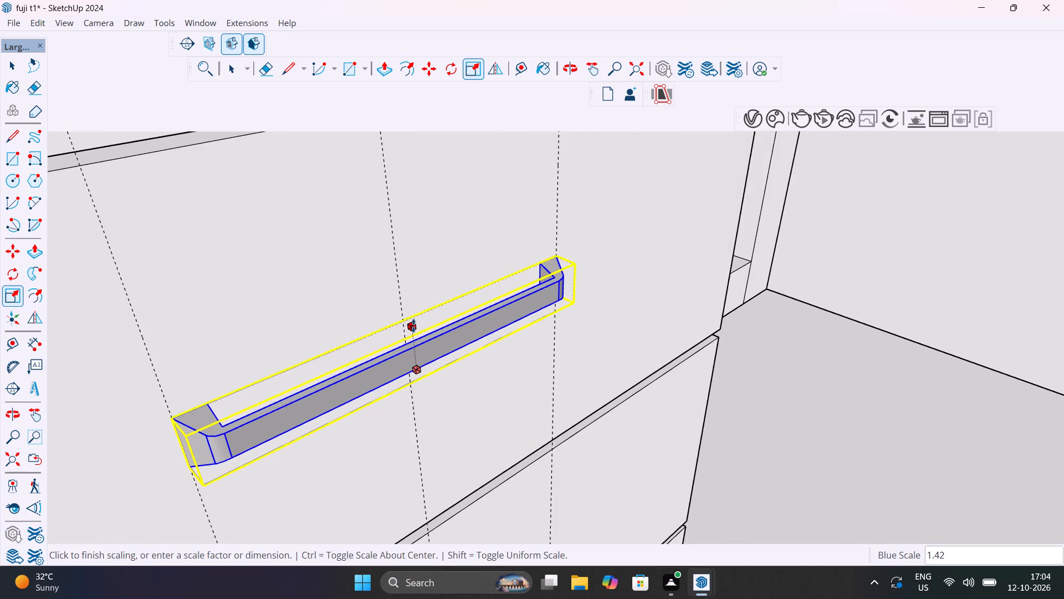
{"action": "left_click", "coordinate": [416, 325]}
Copy the resized handle about 8 11/16" straight down along the guide line onto the second drawer front.
{"action": "scroll", "coordinate": [410, 379], "scroll_direction": "down", "scroll_amount": 5}
{"action": "middle_click_drag", "start_coordinate": [416, 391], "coordinate": [621, 303]}
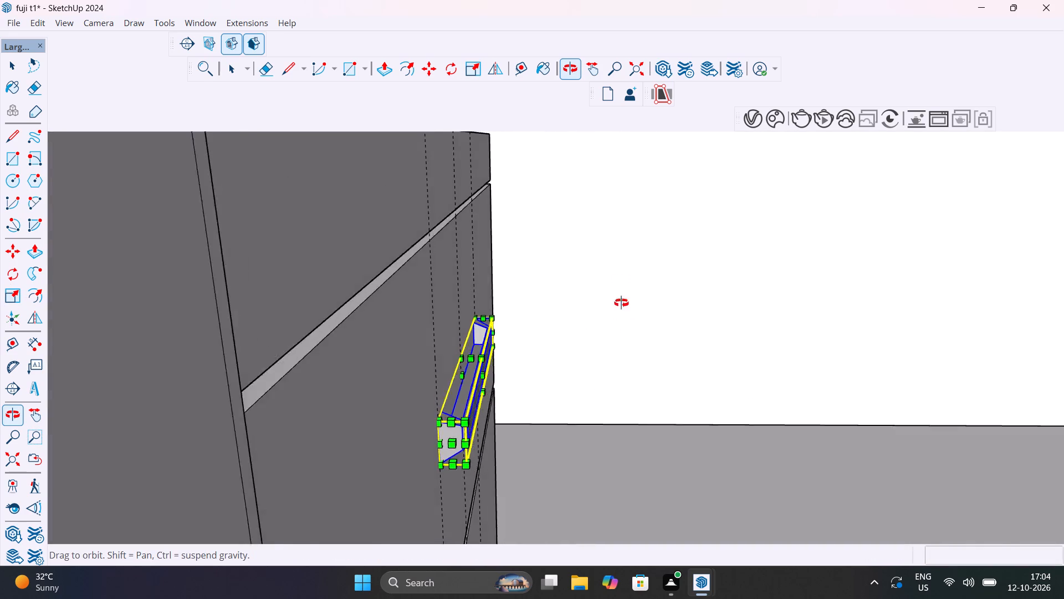
{"action": "middle_click_drag", "start_coordinate": [621, 303], "coordinate": [589, 277]}
{"action": "scroll", "coordinate": [589, 278], "scroll_direction": "down", "scroll_amount": 7}
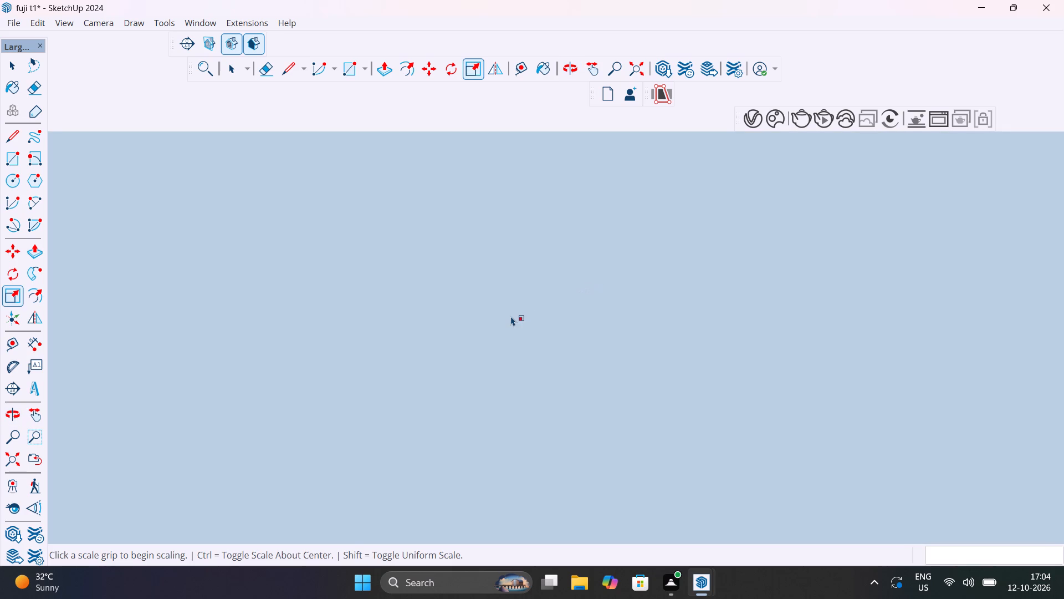
{"action": "scroll", "coordinate": [511, 316], "scroll_direction": "up", "scroll_amount": 16}
{"action": "middle_click_drag", "start_coordinate": [539, 337], "coordinate": [328, 382]}
{"action": "scroll", "coordinate": [424, 359], "scroll_direction": "down", "scroll_amount": 6}
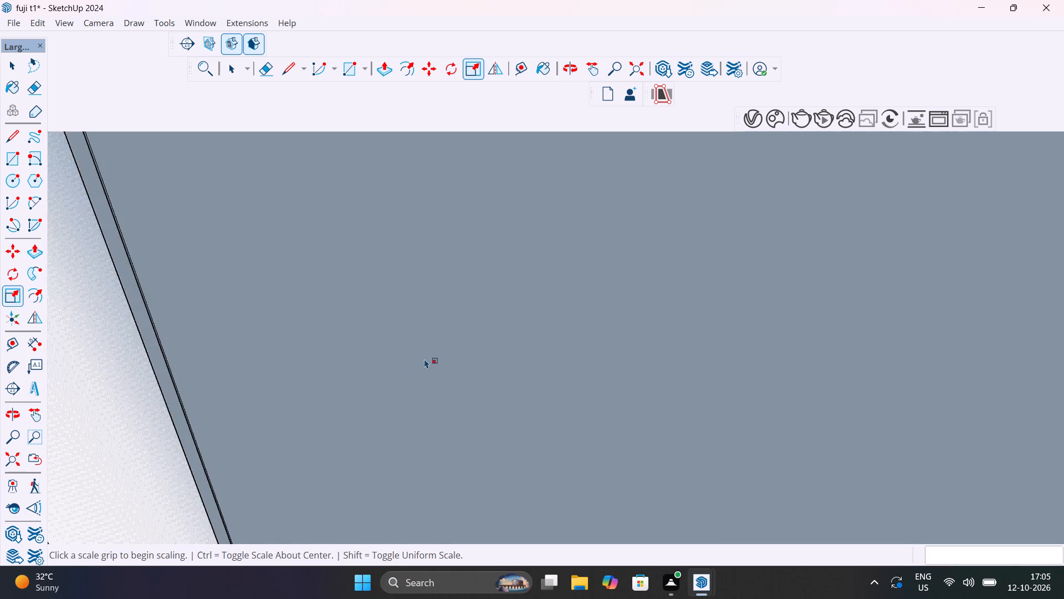
{"action": "scroll", "coordinate": [424, 359], "scroll_direction": "down", "scroll_amount": 20}
{"action": "scroll", "coordinate": [424, 359], "scroll_direction": "down", "scroll_amount": 20}
{"action": "scroll", "coordinate": [424, 359], "scroll_direction": "down", "scroll_amount": 18}
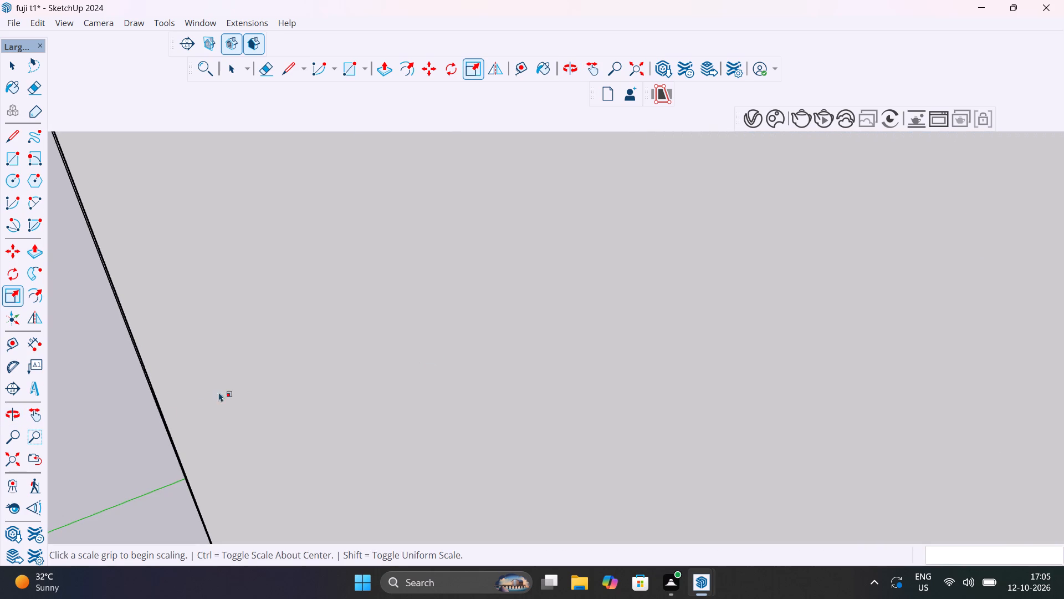
{"action": "left_click", "coordinate": [22, 455]}
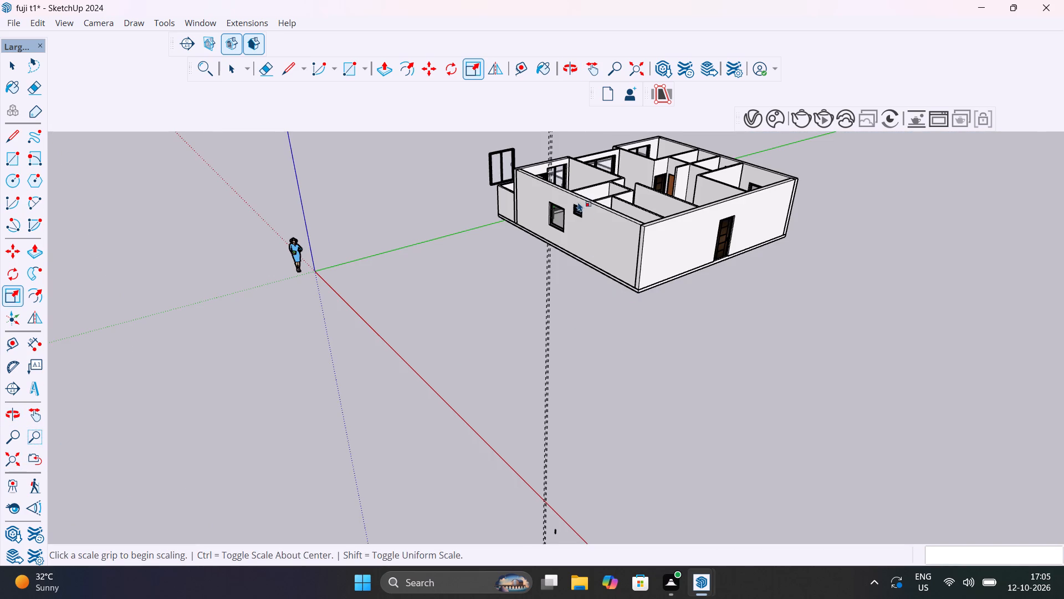
{"action": "scroll", "coordinate": [577, 201], "scroll_direction": "up", "scroll_amount": 12}
{"action": "scroll", "coordinate": [560, 191], "scroll_direction": "up", "scroll_amount": 12}
{"action": "middle_click_drag", "start_coordinate": [573, 185], "coordinate": [429, 257]}
{"action": "scroll", "coordinate": [554, 233], "scroll_direction": "up", "scroll_amount": 11}
{"action": "scroll", "coordinate": [559, 257], "scroll_direction": "up", "scroll_amount": 12}
{"action": "middle_click_drag", "start_coordinate": [565, 260], "coordinate": [457, 269]}
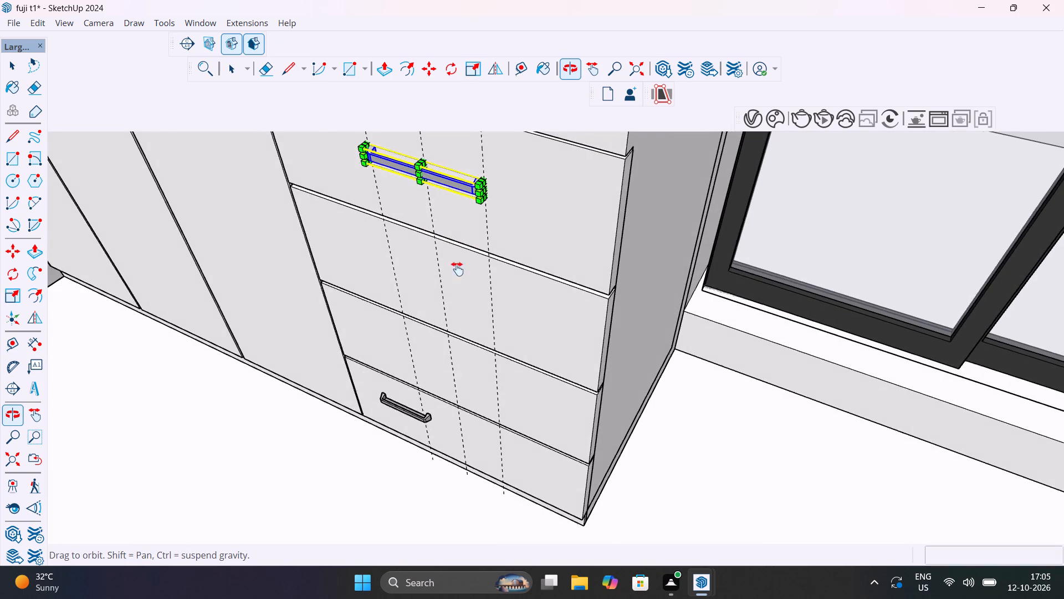
{"action": "middle_click_drag", "start_coordinate": [457, 269], "coordinate": [380, 317]}
{"action": "key", "text": "space"}
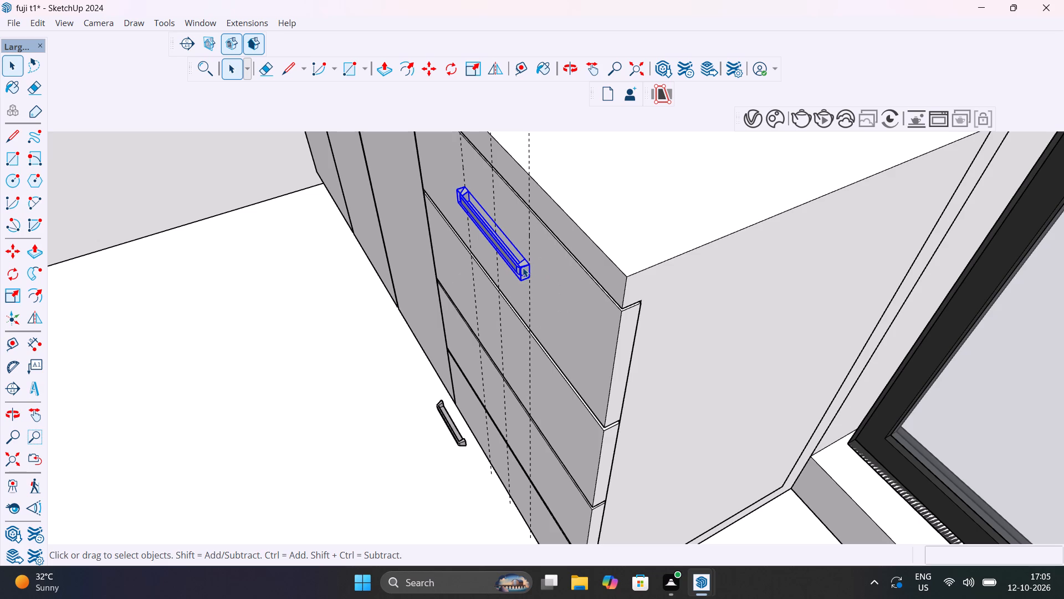
{"action": "left_click", "coordinate": [523, 267]}
{"action": "key", "text": "m"}
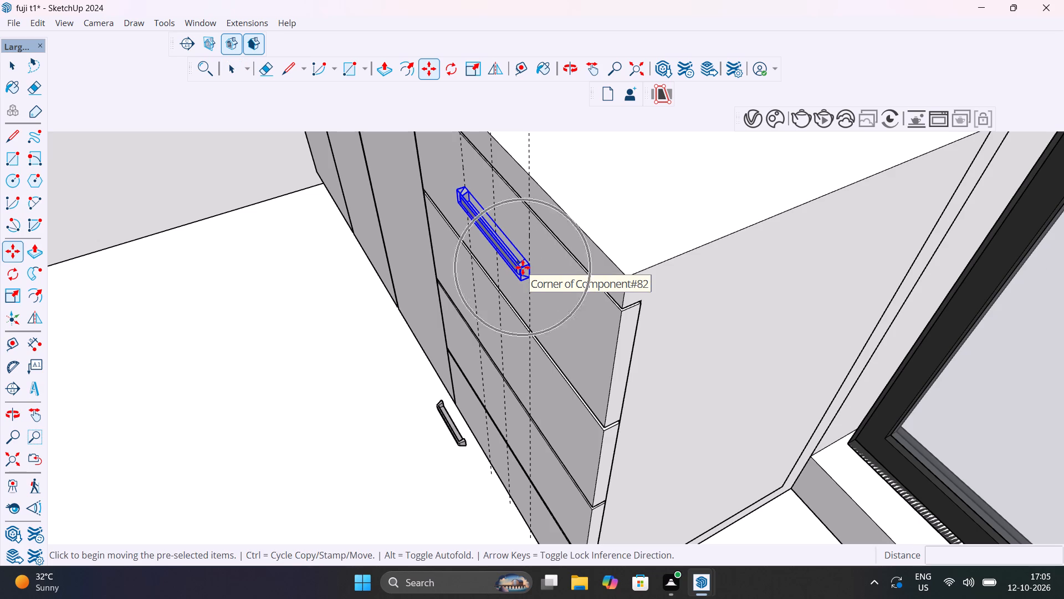
{"action": "left_click", "coordinate": [529, 282]}
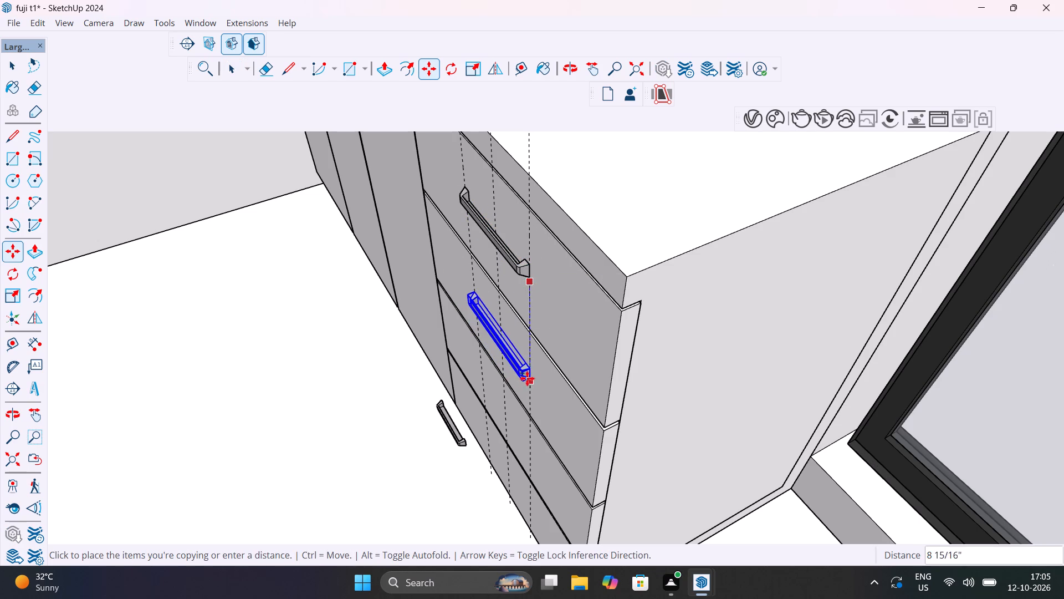
{"action": "middle_click_drag", "start_coordinate": [525, 372], "coordinate": [578, 232]}
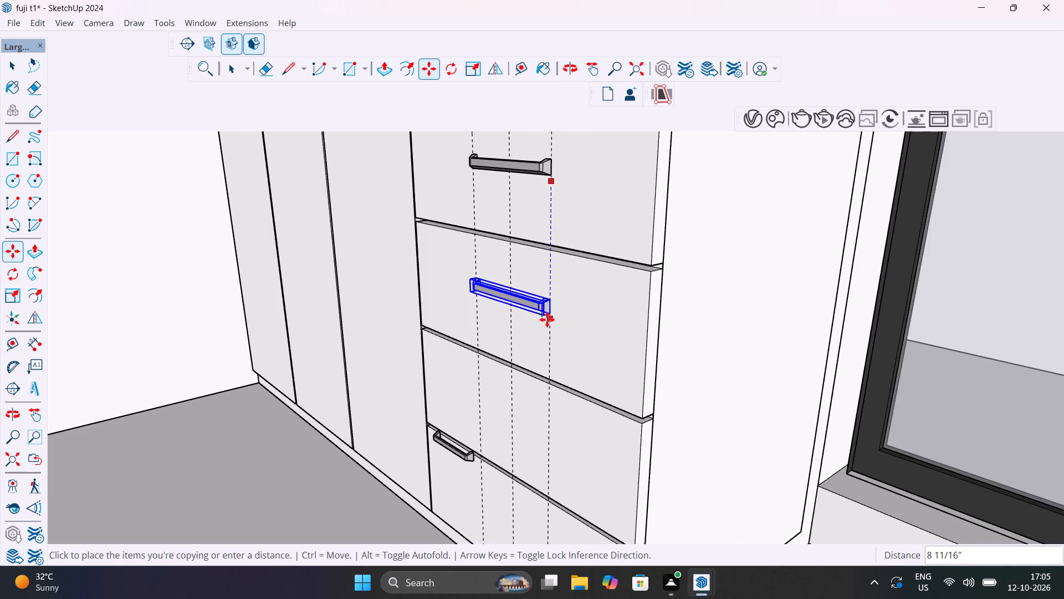
{"action": "left_click", "coordinate": [547, 319]}
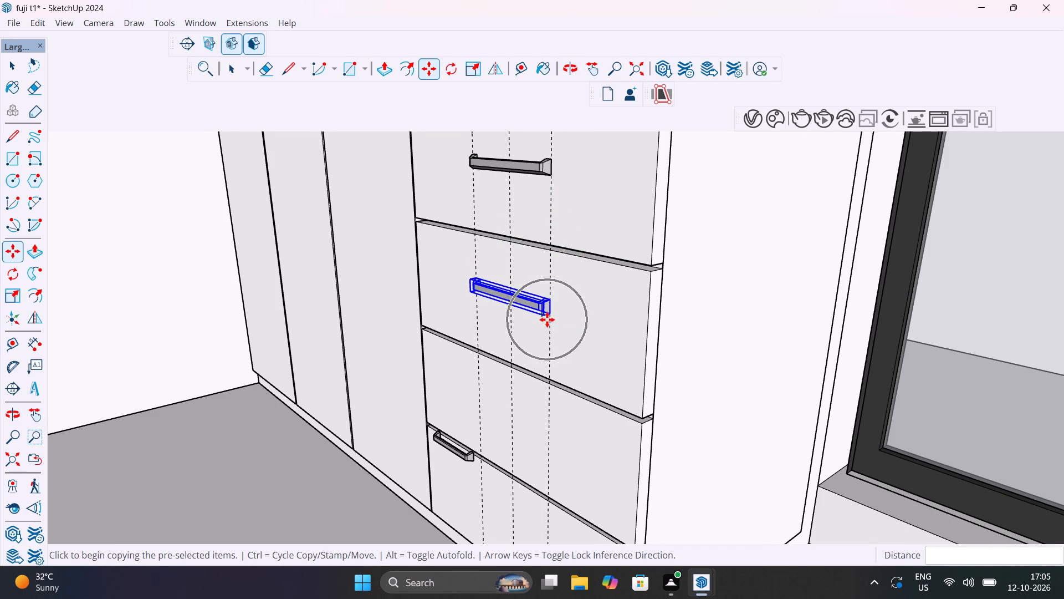
Copy the handle about 9" straight down onto the third drawer front and again about 9 1/16" onto the bottom drawer front.
{"action": "left_click", "coordinate": [551, 318]}
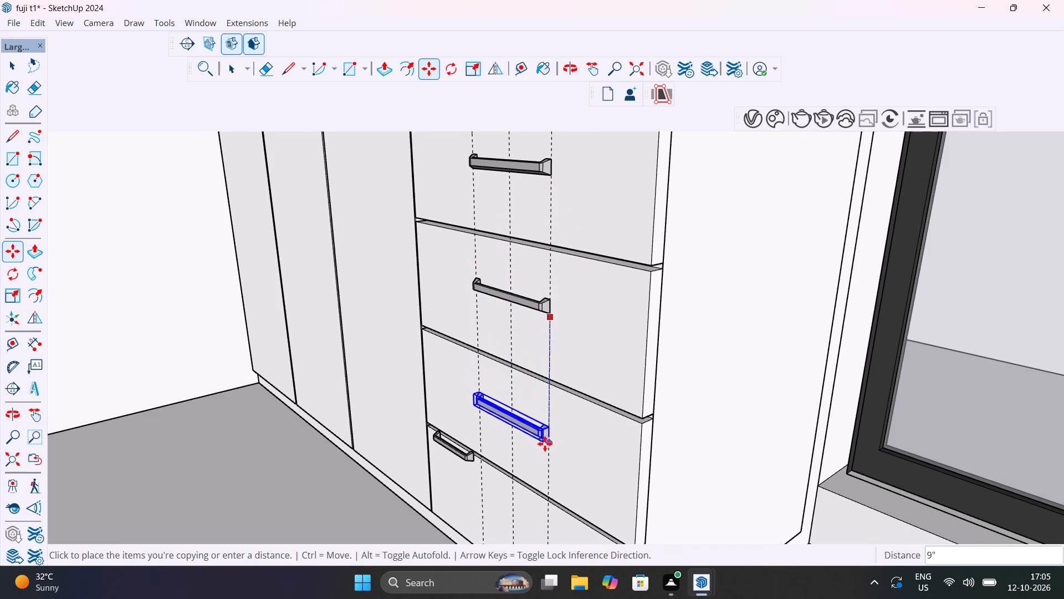
{"action": "left_click", "coordinate": [545, 445]}
{"action": "middle_click_drag", "start_coordinate": [544, 445], "coordinate": [551, 252], "text": "shift"}
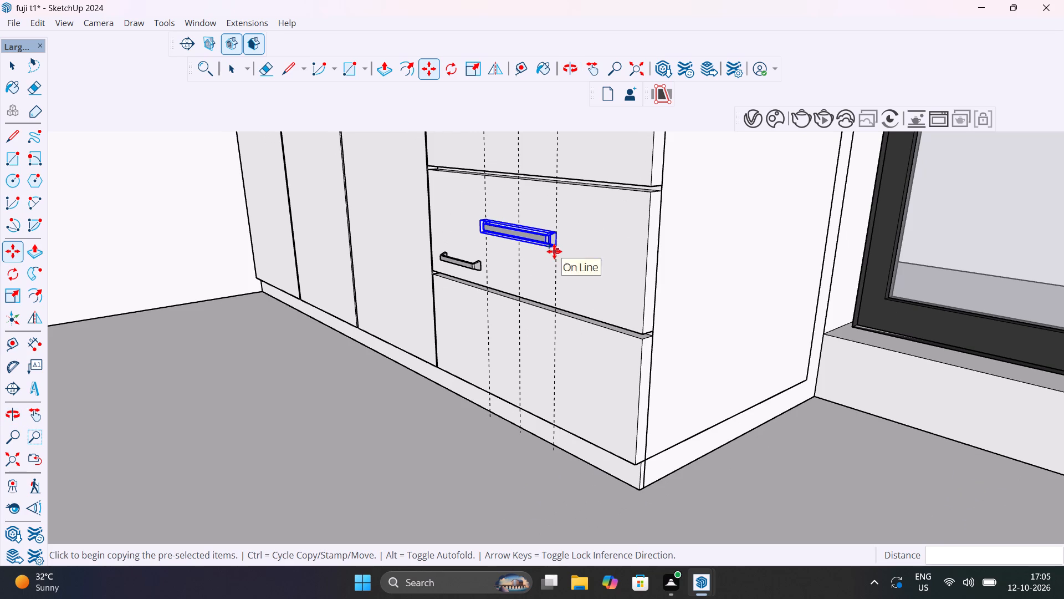
{"action": "left_click", "coordinate": [554, 251]}
{"action": "left_click", "coordinate": [554, 374]}
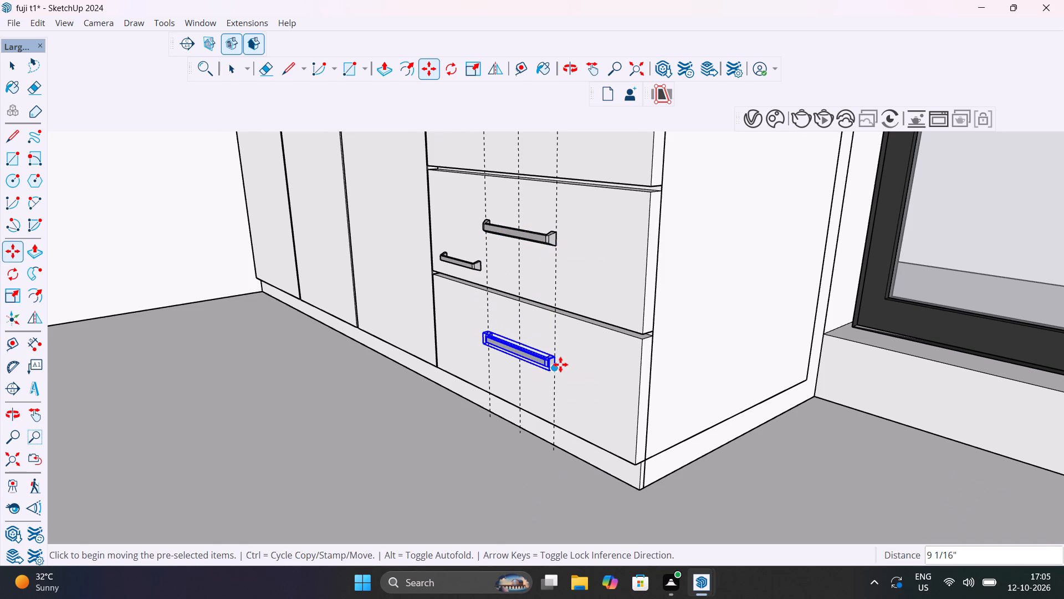
Delete the leftover small original handle near the joint between the third and bottom drawer fronts.
{"action": "scroll", "coordinate": [561, 364], "scroll_direction": "down", "scroll_amount": 7}
{"action": "middle_click_drag", "start_coordinate": [590, 380], "coordinate": [715, 445]}
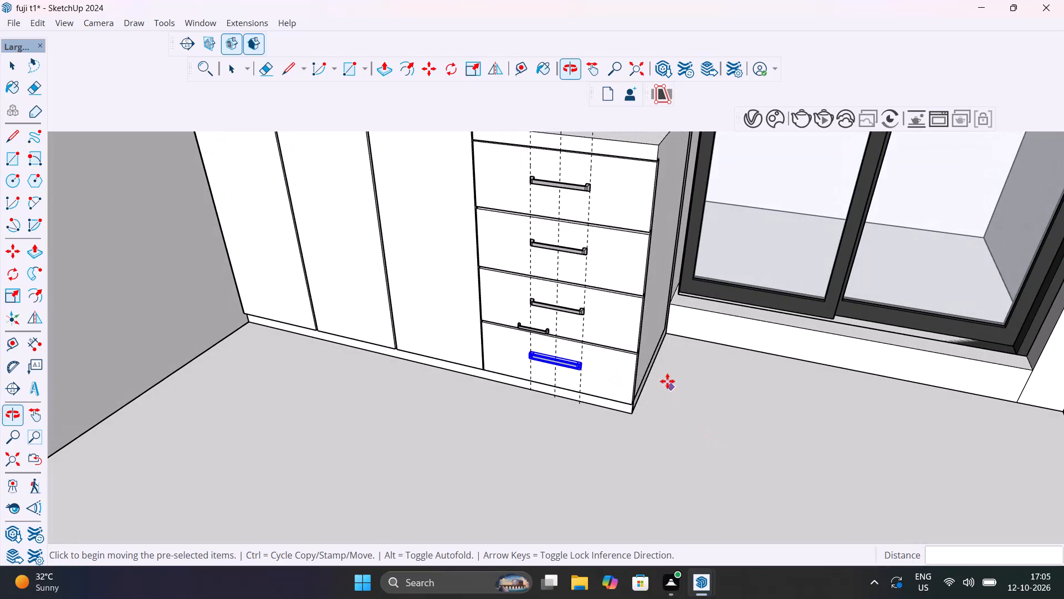
{"action": "key", "text": "space"}
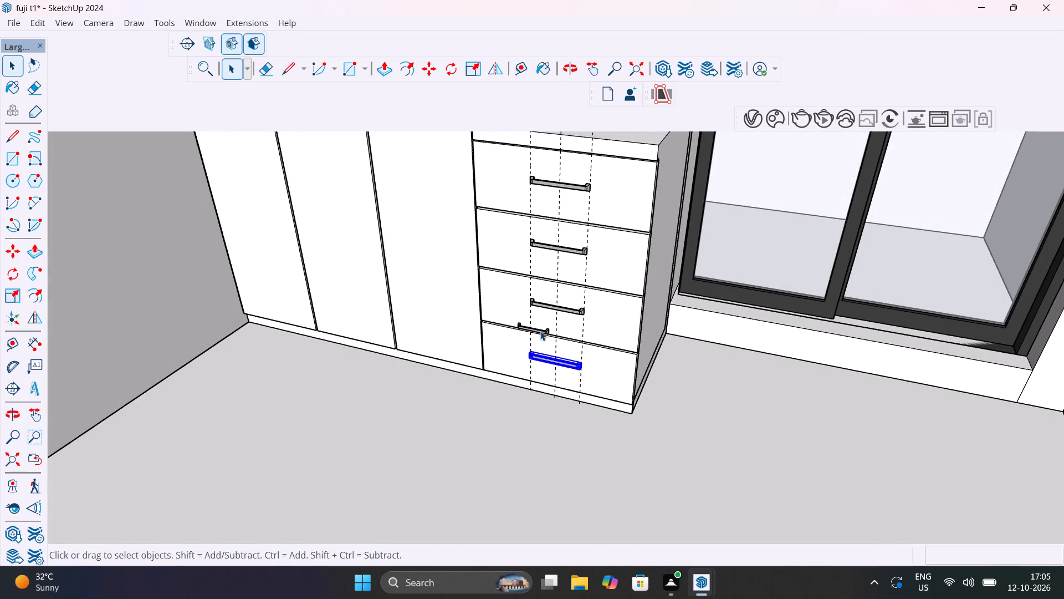
{"action": "left_click", "coordinate": [540, 331]}
{"action": "key", "text": "Delete"}
Draw a 2' horizontal line across the top drawer front between the midpoints of its side edges.
{"action": "scroll", "coordinate": [542, 332], "scroll_direction": "down", "scroll_amount": 5}
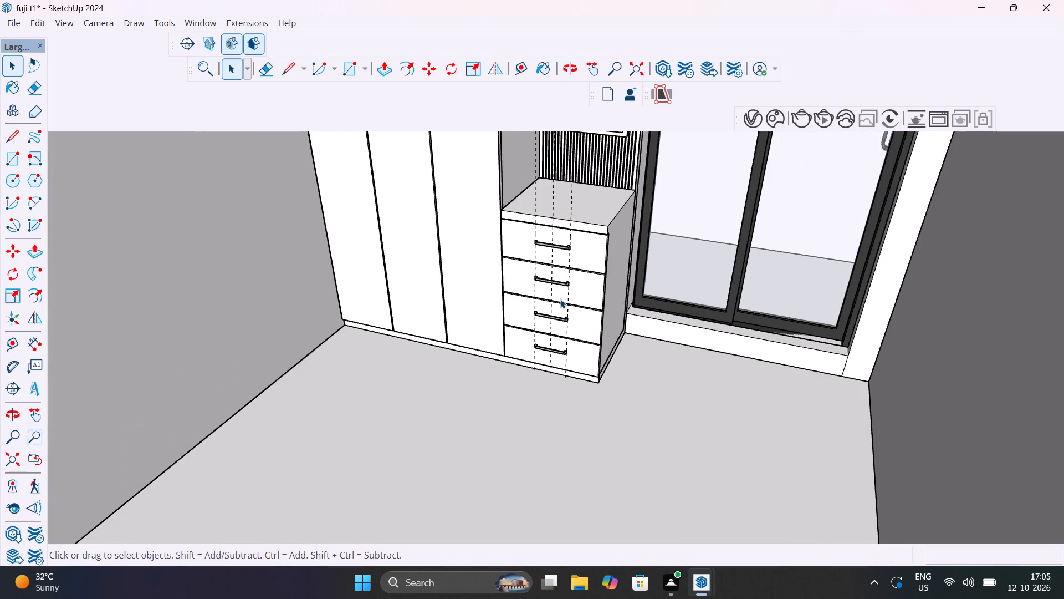
{"action": "scroll", "coordinate": [588, 246], "scroll_direction": "up", "scroll_amount": 8}
{"action": "scroll", "coordinate": [649, 254], "scroll_direction": "up", "scroll_amount": 1}
{"action": "middle_click_drag", "start_coordinate": [647, 253], "coordinate": [596, 236]}
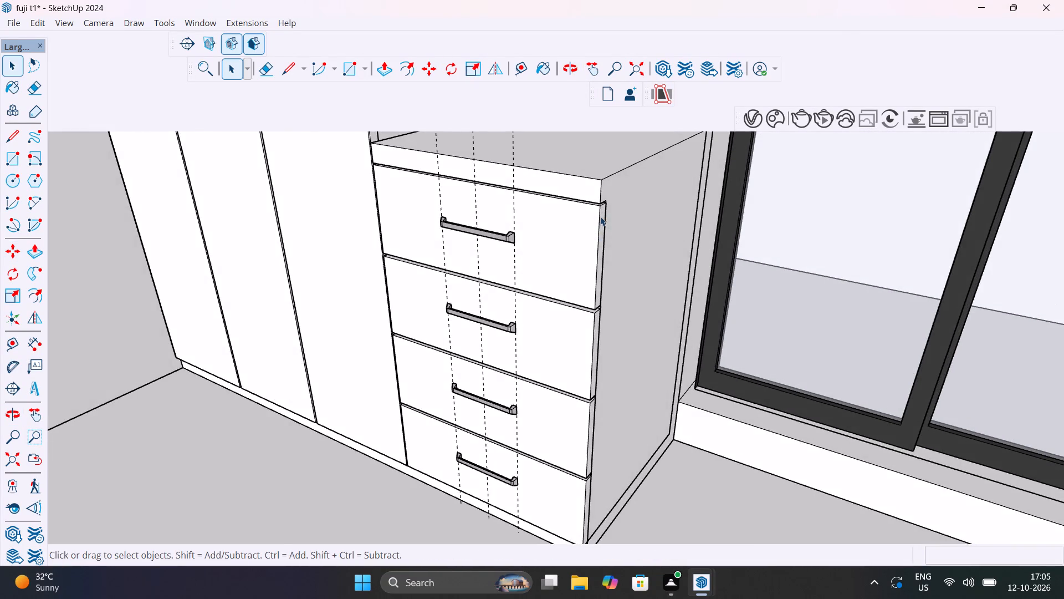
{"action": "scroll", "coordinate": [600, 216], "scroll_direction": "up", "scroll_amount": 9}
{"action": "key", "text": "l"}
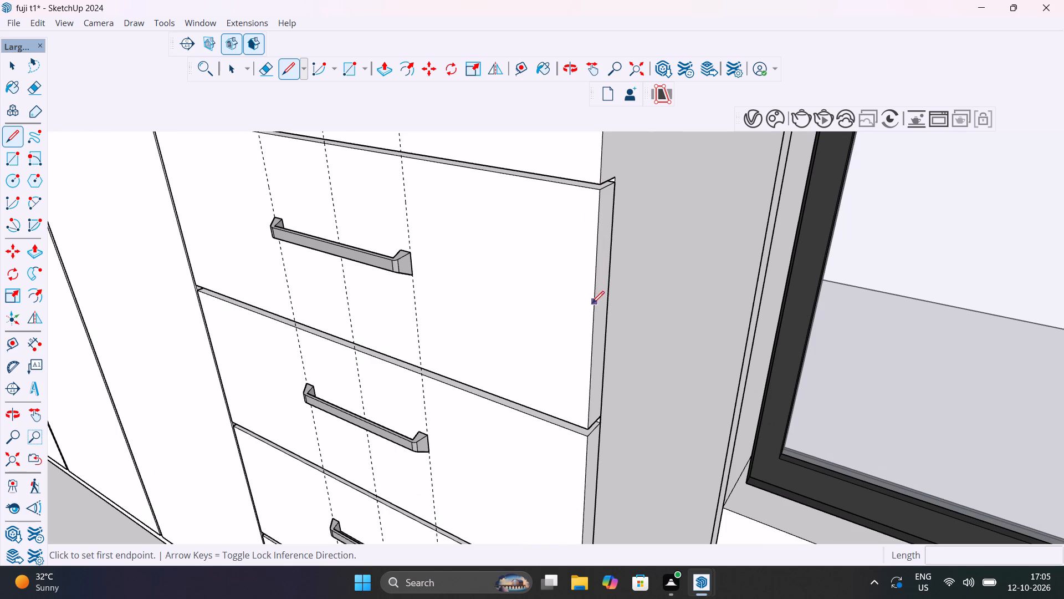
{"action": "left_click", "coordinate": [592, 323]}
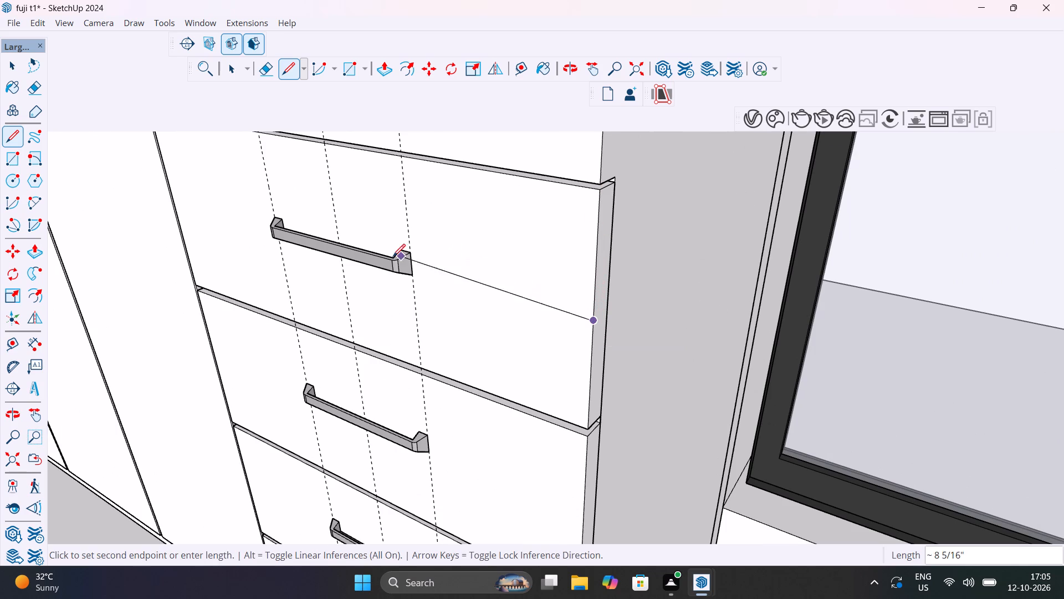
{"action": "left_click", "coordinate": [171, 205]}
{"action": "scroll", "coordinate": [294, 291], "scroll_direction": "down", "scroll_amount": 7}
{"action": "key", "text": "Escape"}
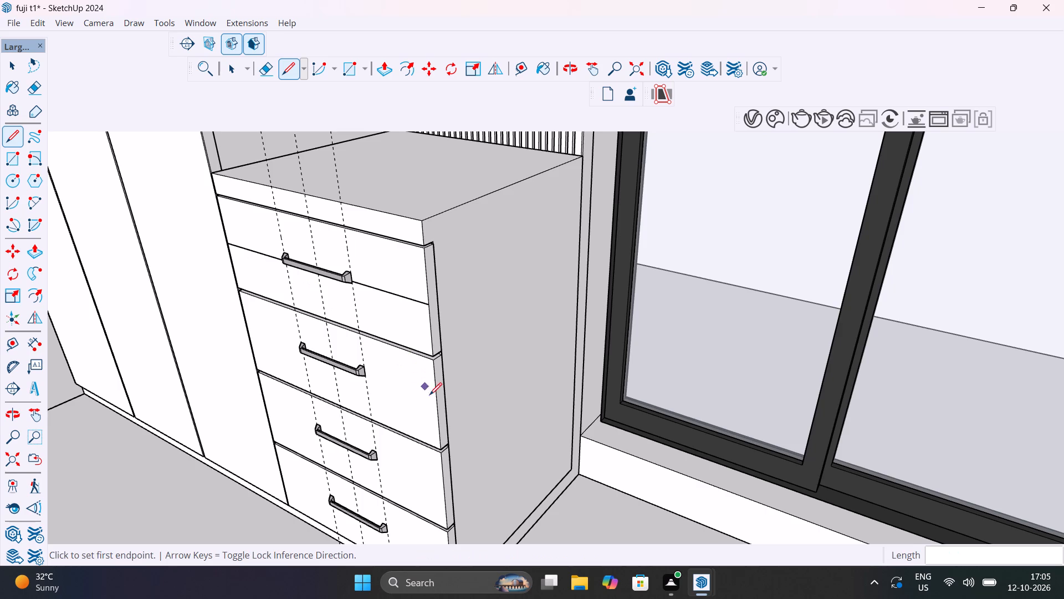
Draw midpoint-to-midpoint horizontal lines across the second, third and bottom drawer fronts as one continuous chain of lines.
{"action": "middle_click_drag", "start_coordinate": [446, 377], "coordinate": [493, 246], "text": "shift"}
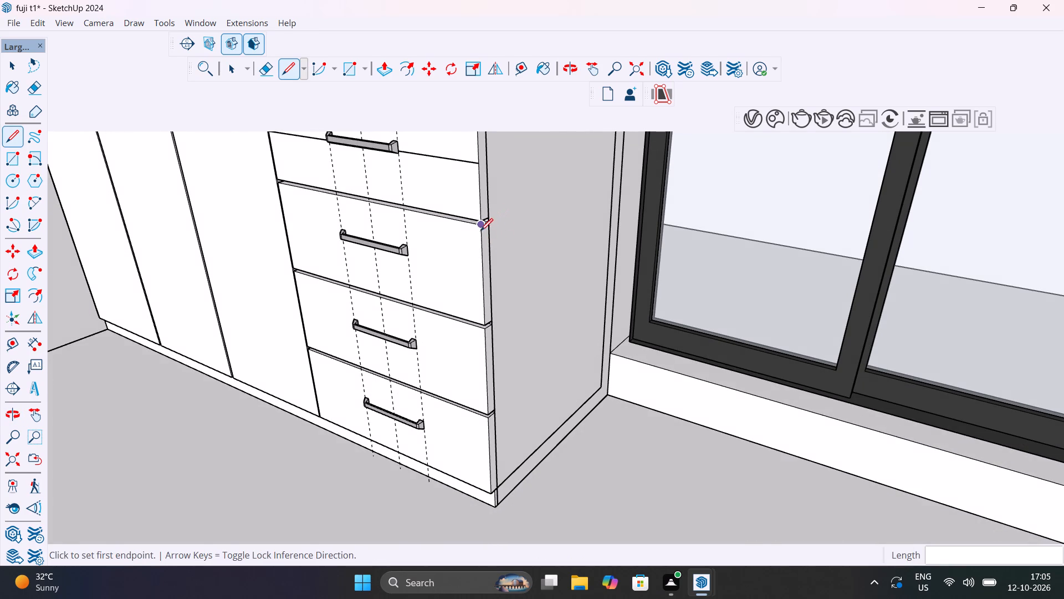
{"action": "left_click", "coordinate": [482, 279]}
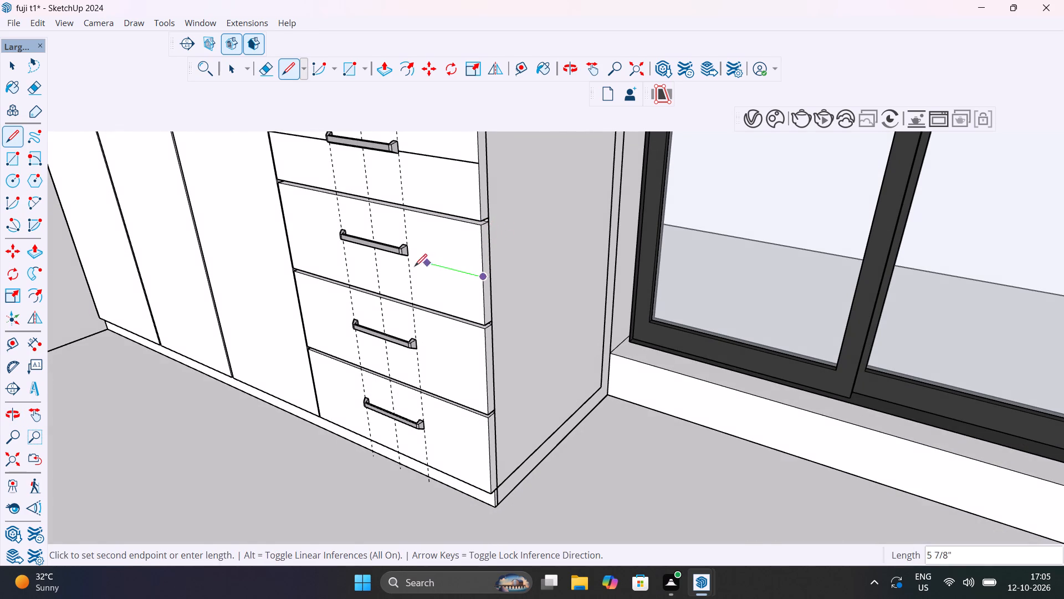
{"action": "left_click", "coordinate": [285, 229]}
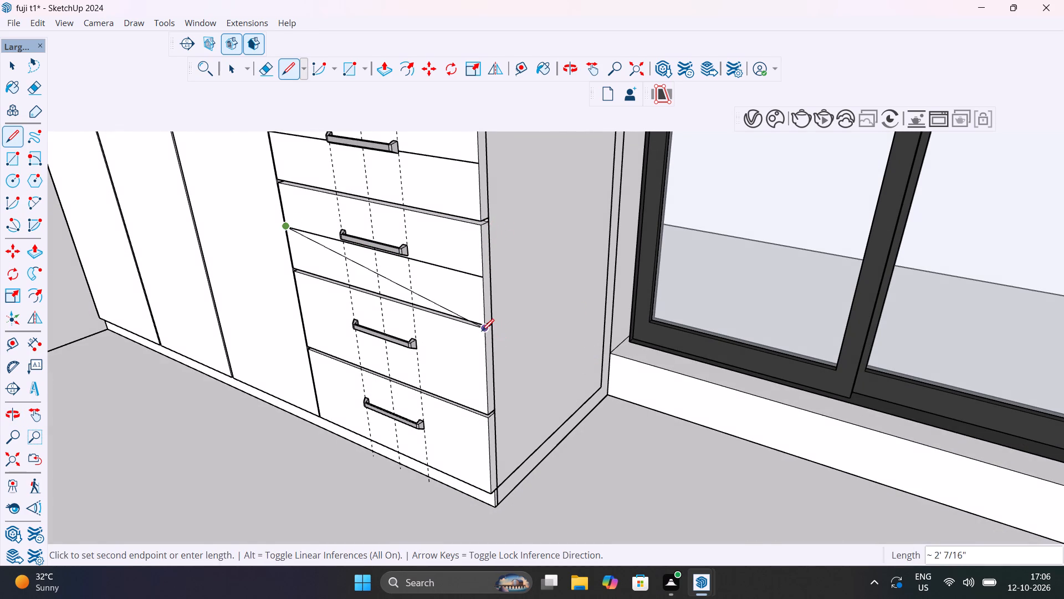
{"action": "left_click", "coordinate": [485, 373]}
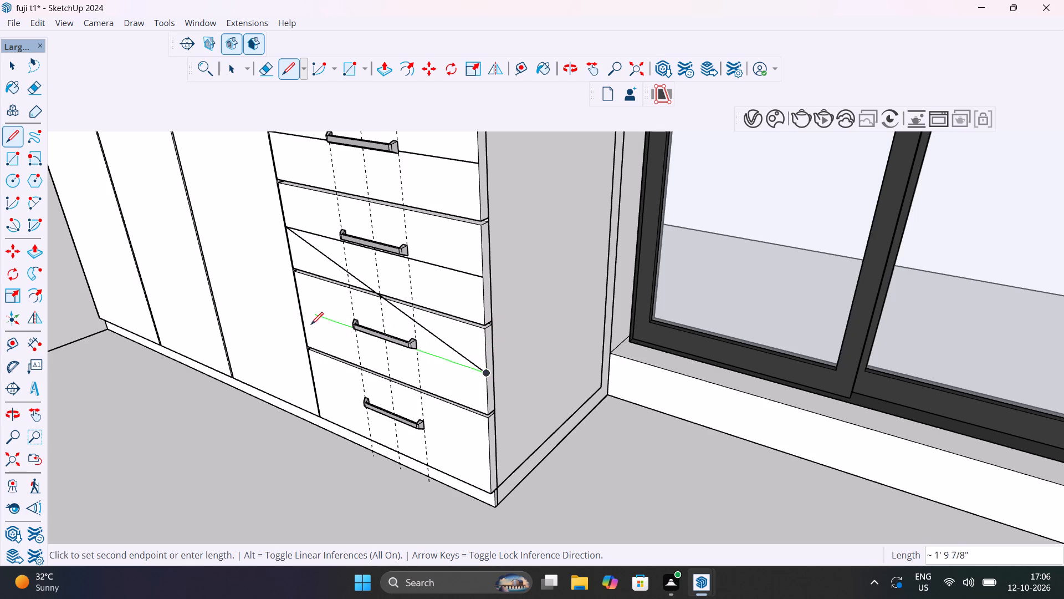
{"action": "left_click", "coordinate": [300, 317]}
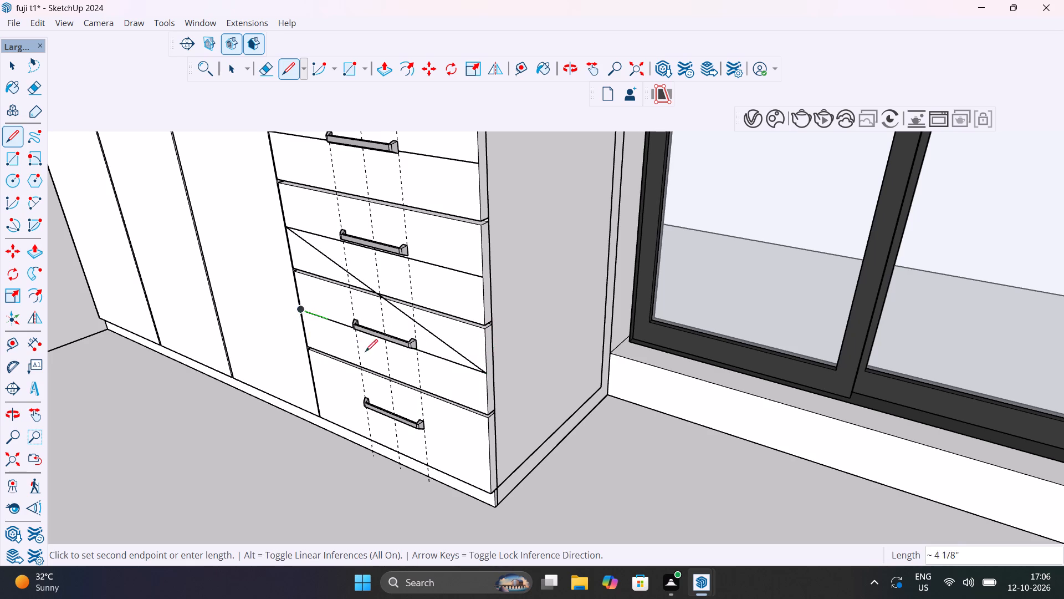
{"action": "scroll", "coordinate": [422, 375], "scroll_direction": "down", "scroll_amount": 6}
{"action": "middle_click_drag", "start_coordinate": [424, 380], "coordinate": [548, 238]}
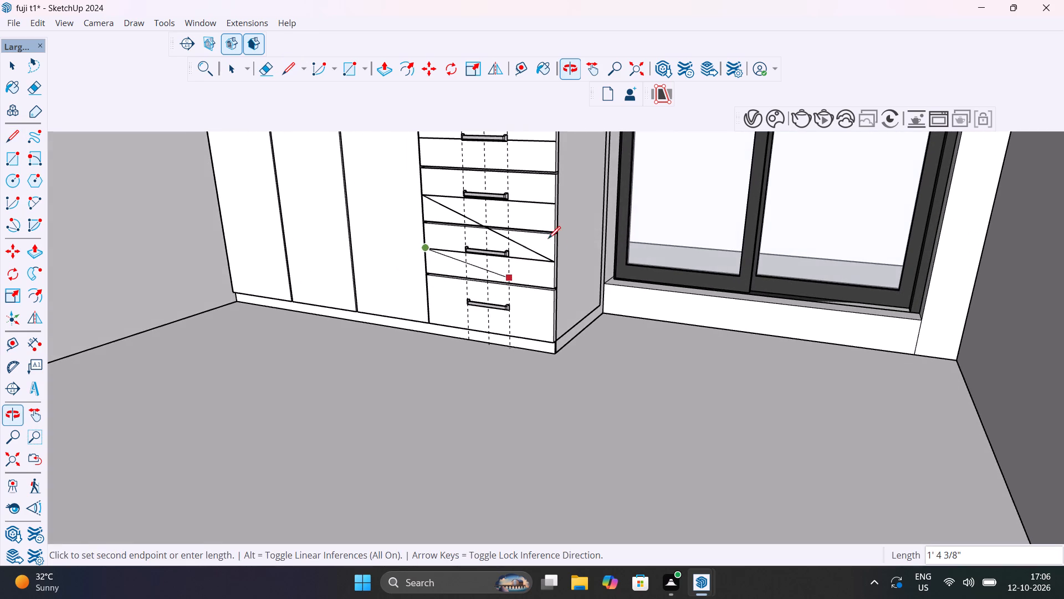
{"action": "scroll", "coordinate": [553, 319], "scroll_direction": "up", "scroll_amount": 4}
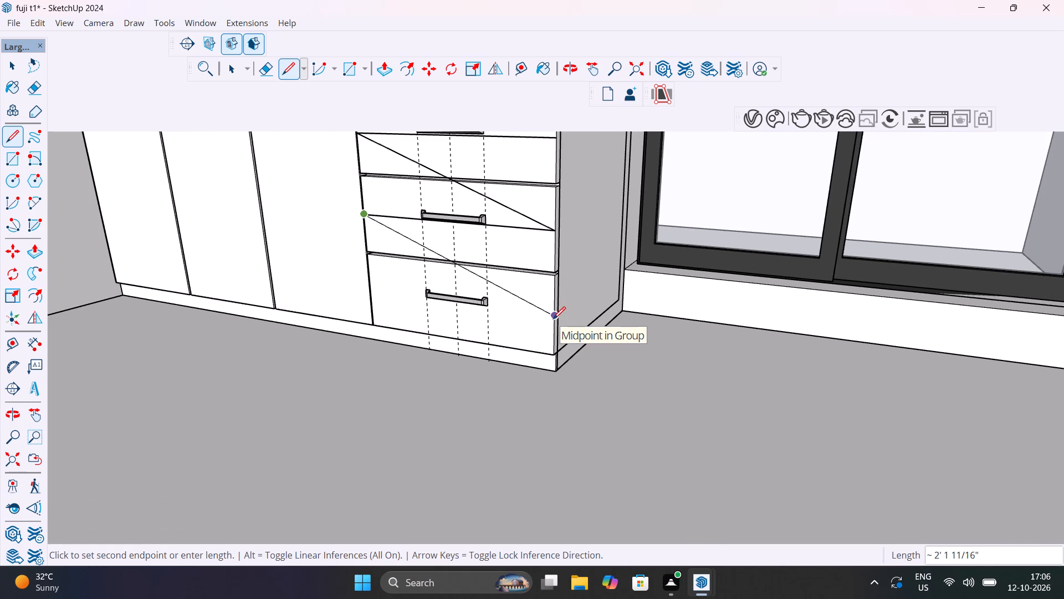
{"action": "left_click", "coordinate": [553, 318]}
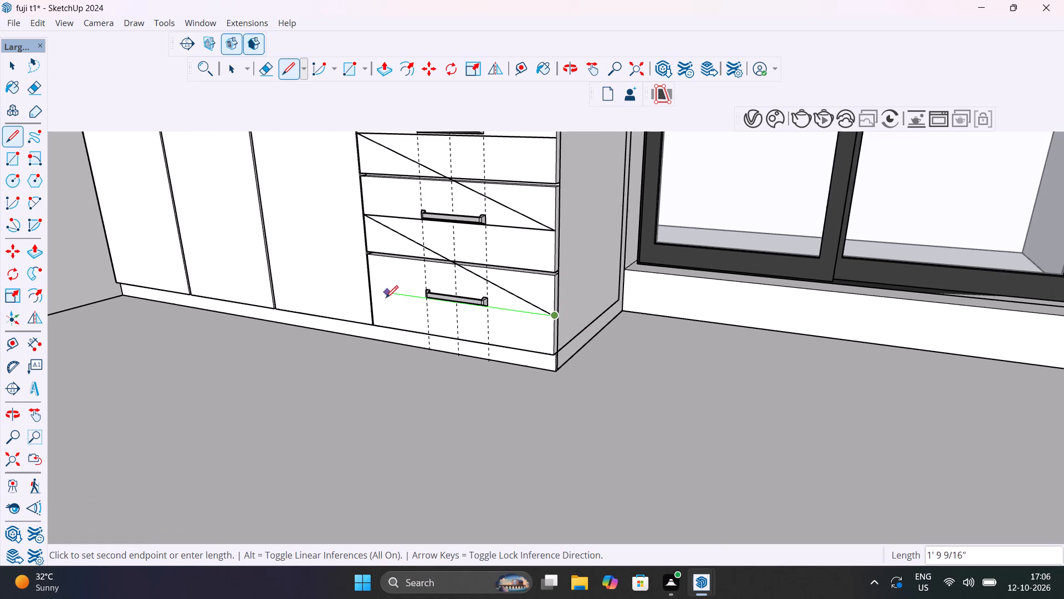
{"action": "left_click", "coordinate": [375, 293]}
{"action": "key", "text": "space"}
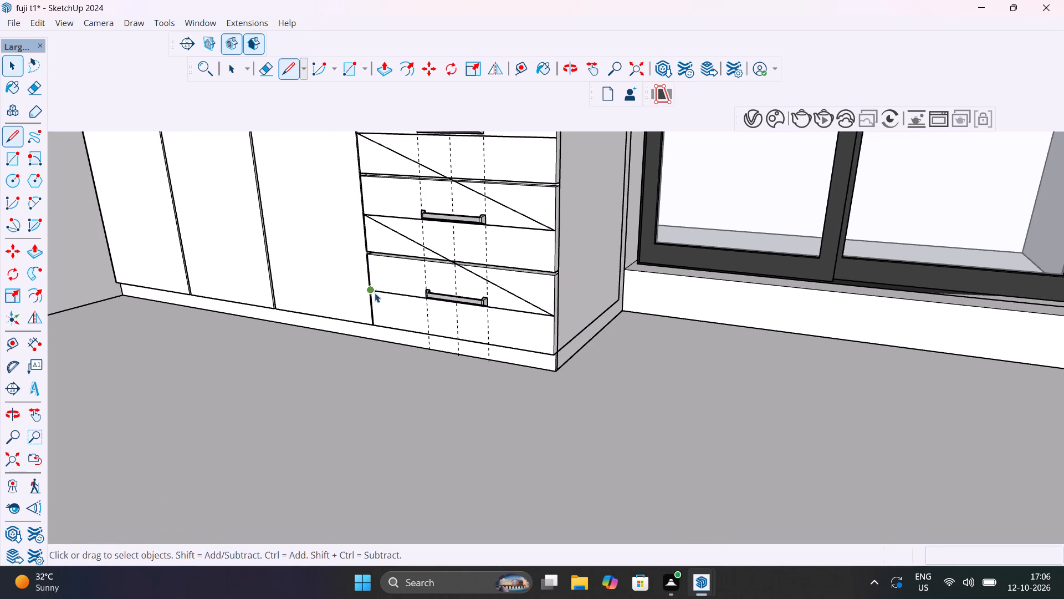
Delete the two diagonal lines connecting the midlines of the lower three drawer fronts.
{"action": "left_click", "coordinate": [506, 290]}
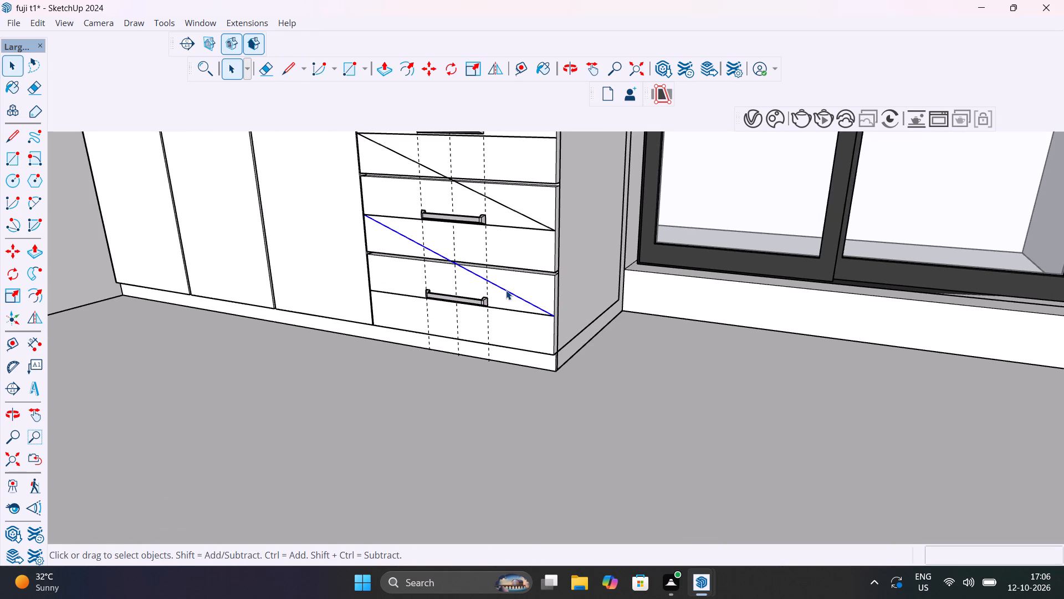
{"action": "key", "text": "Delete"}
{"action": "left_click", "coordinate": [518, 213]}
{"action": "key", "text": "Delete"}
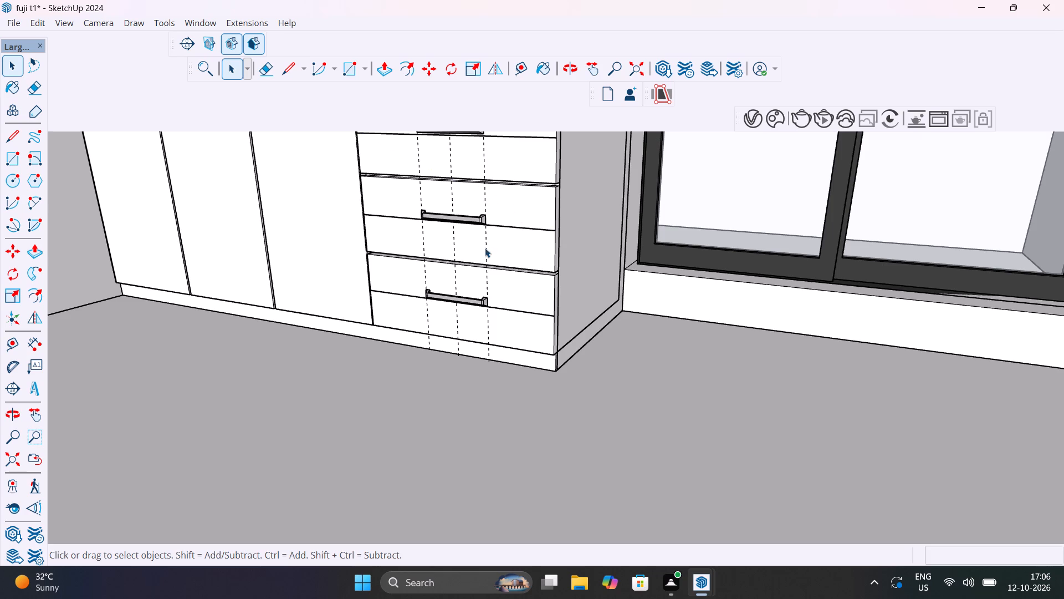
Move the bottom drawer's handle down the window-side guide line so its end's mid-height sits on the drawer's midline.
{"action": "scroll", "coordinate": [486, 253], "scroll_direction": "down", "scroll_amount": 1}
{"action": "scroll", "coordinate": [511, 283], "scroll_direction": "up", "scroll_amount": 8}
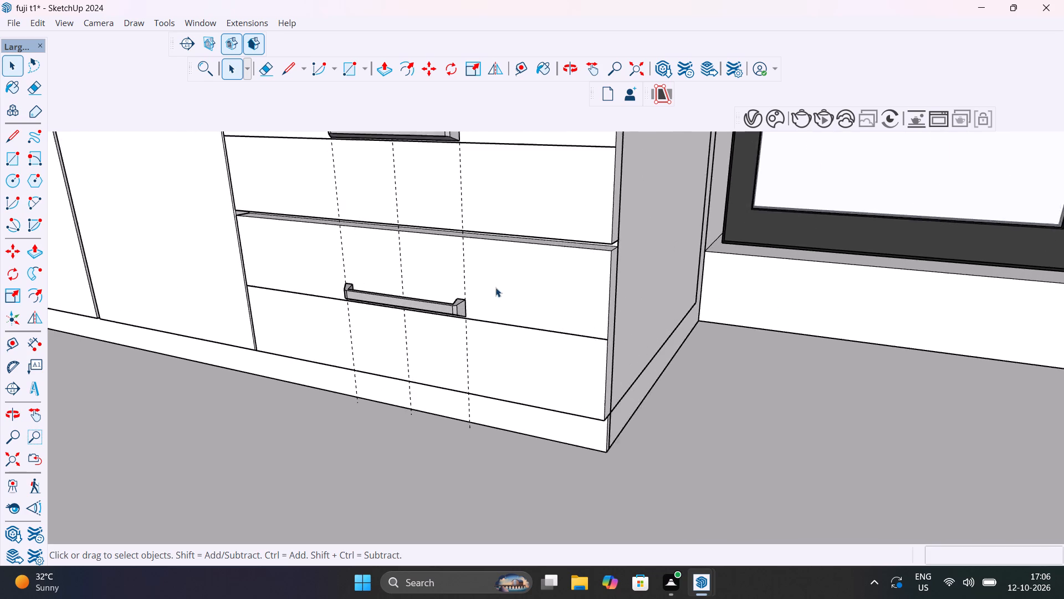
{"action": "scroll", "coordinate": [495, 287], "scroll_direction": "up", "scroll_amount": 1}
{"action": "scroll", "coordinate": [442, 312], "scroll_direction": "up", "scroll_amount": 5}
{"action": "middle_click_drag", "start_coordinate": [459, 316], "coordinate": [386, 224]}
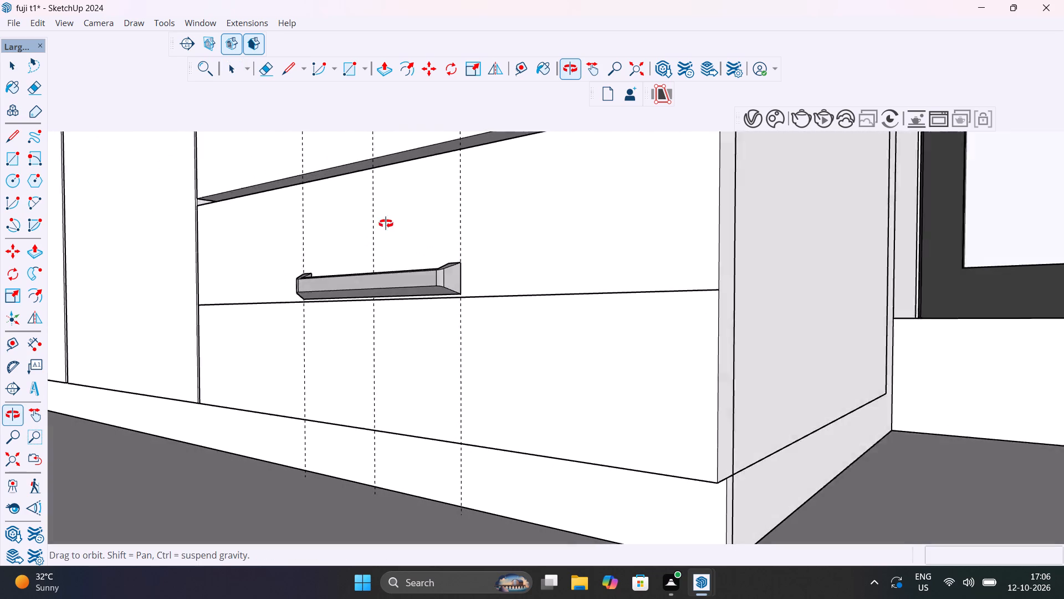
{"action": "middle_click_drag", "start_coordinate": [386, 224], "coordinate": [381, 222]}
{"action": "left_click", "coordinate": [442, 280]}
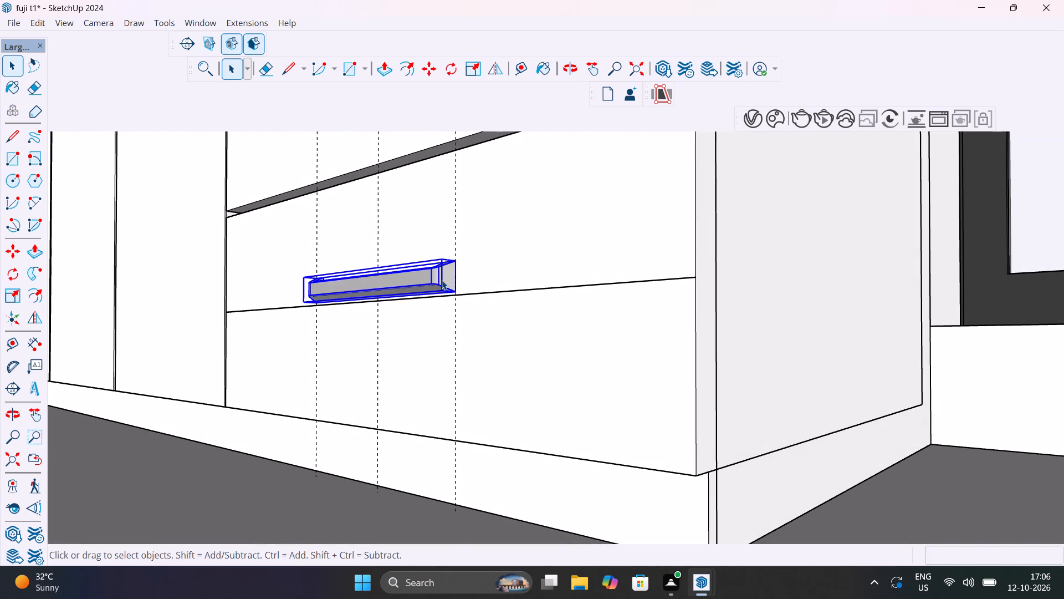
{"action": "key", "text": "m"}
{"action": "left_click", "coordinate": [455, 274]}
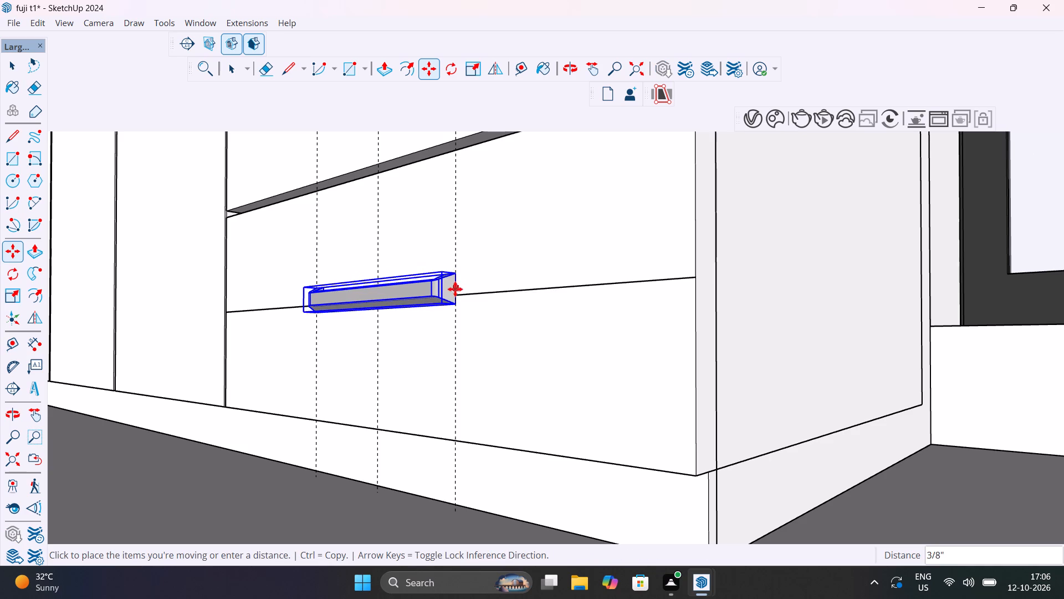
{"action": "left_click", "coordinate": [455, 293]}
Move the third drawer's handle about 9/16" down along the guide line to centre it on that drawer's midline.
{"action": "middle_click_drag", "start_coordinate": [479, 334], "coordinate": [480, 346]}
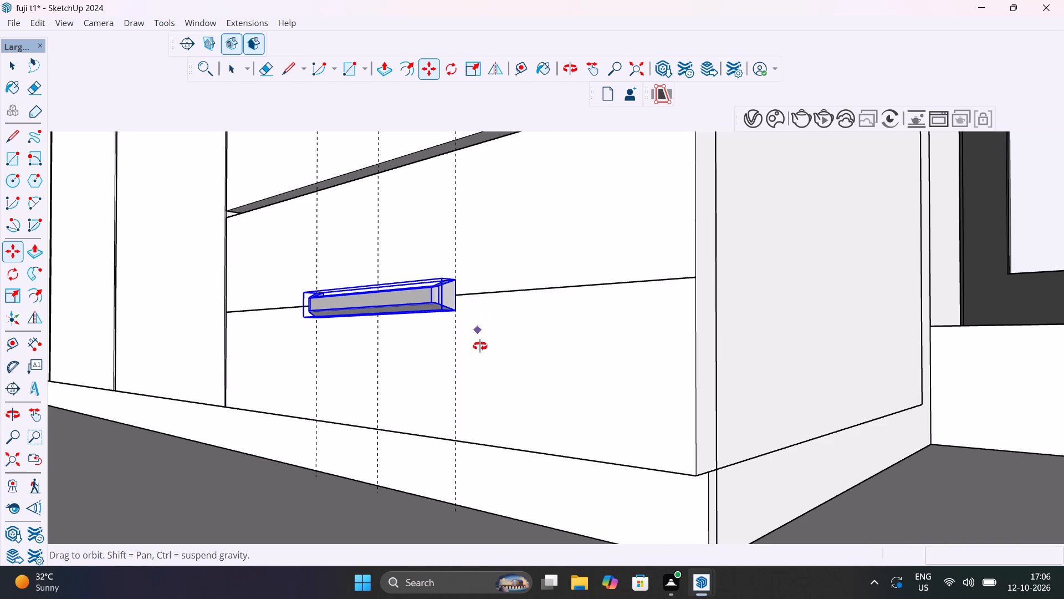
{"action": "middle_click_drag", "start_coordinate": [480, 346], "coordinate": [475, 443]}
{"action": "scroll", "coordinate": [462, 304], "scroll_direction": "down", "scroll_amount": 7}
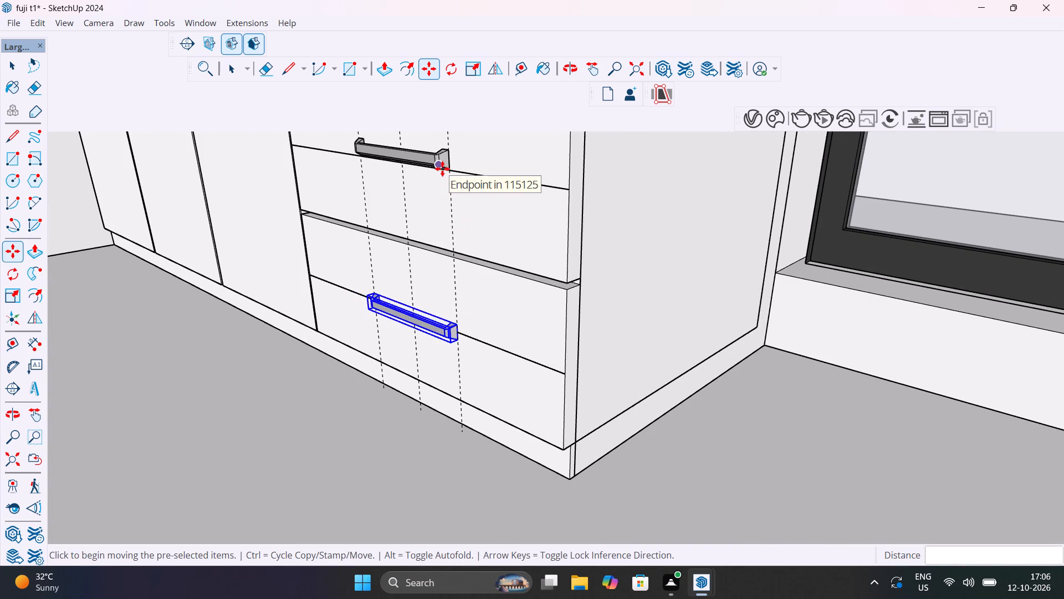
{"action": "middle_click_drag", "start_coordinate": [445, 170], "coordinate": [457, 283], "text": "shift"}
{"action": "scroll", "coordinate": [462, 278], "scroll_direction": "up", "scroll_amount": 10}
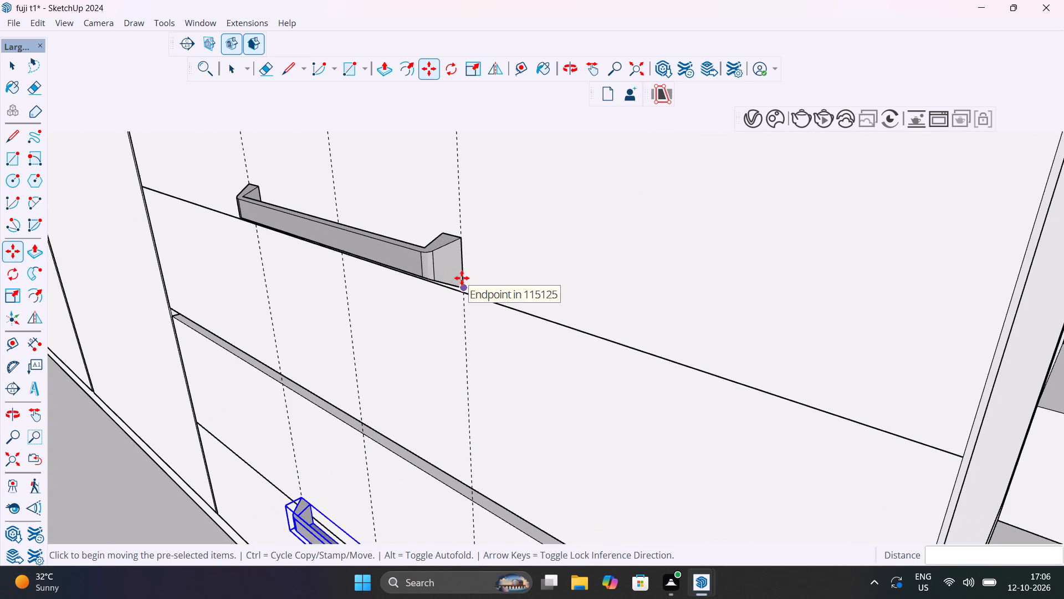
{"action": "key", "text": "space"}
{"action": "left_click", "coordinate": [452, 267]}
{"action": "key", "text": "m"}
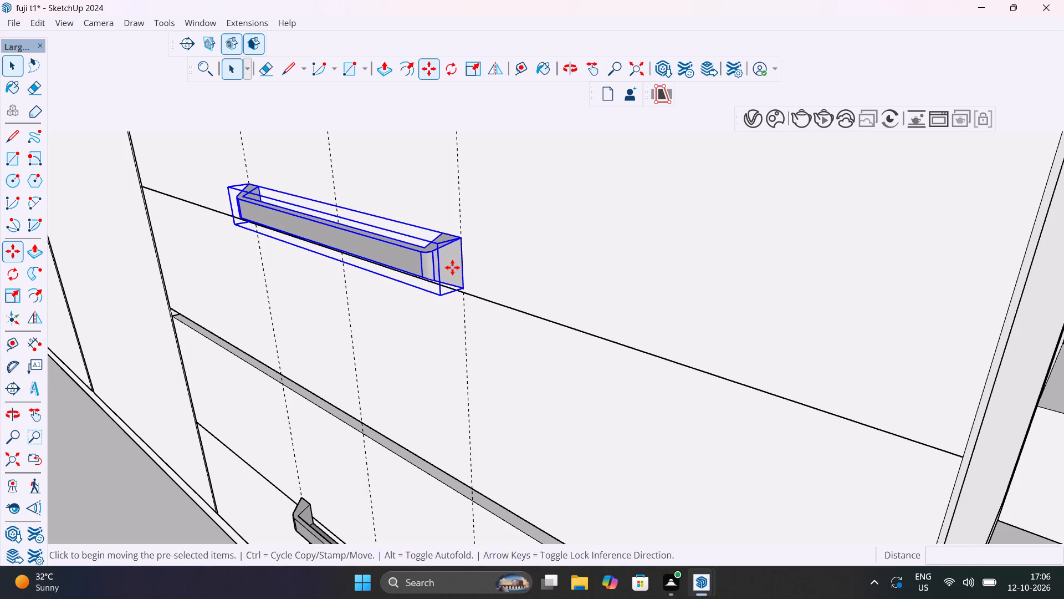
{"action": "left_click", "coordinate": [464, 263]}
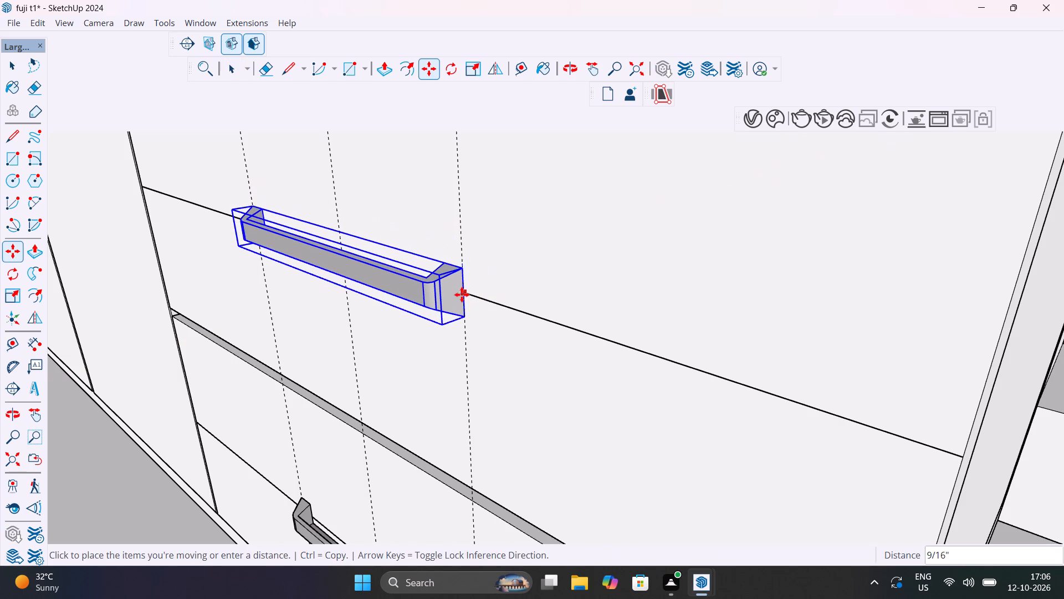
{"action": "left_click", "coordinate": [462, 292]}
Move the second drawer's handle about 11/16" down along the guide line to centre it on that drawer's midline.
{"action": "scroll", "coordinate": [475, 349], "scroll_direction": "down", "scroll_amount": 12}
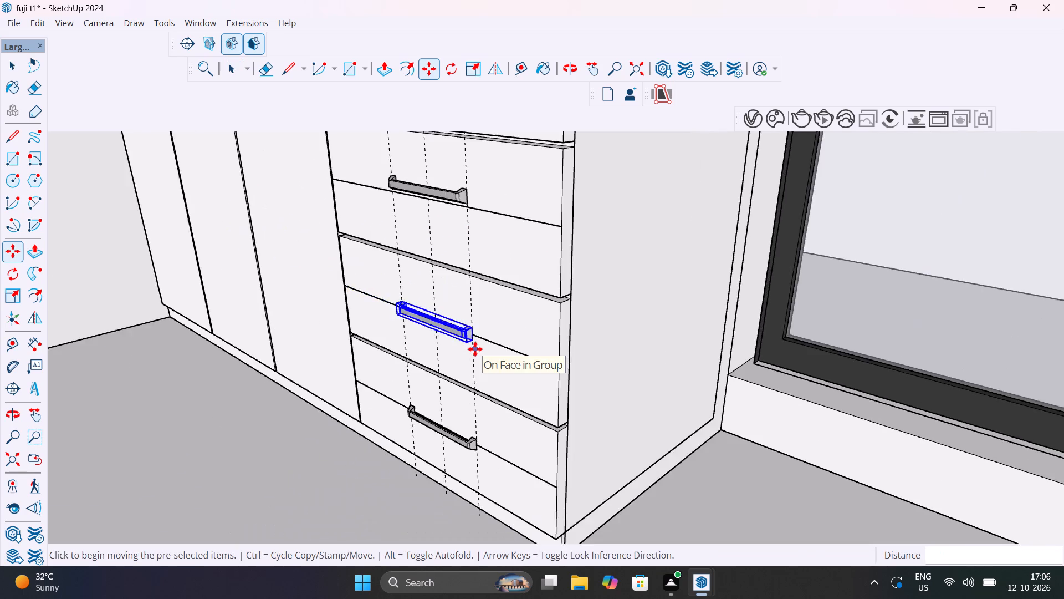
{"action": "scroll", "coordinate": [475, 349], "scroll_direction": "down", "scroll_amount": 9}
{"action": "scroll", "coordinate": [465, 278], "scroll_direction": "up", "scroll_amount": 13}
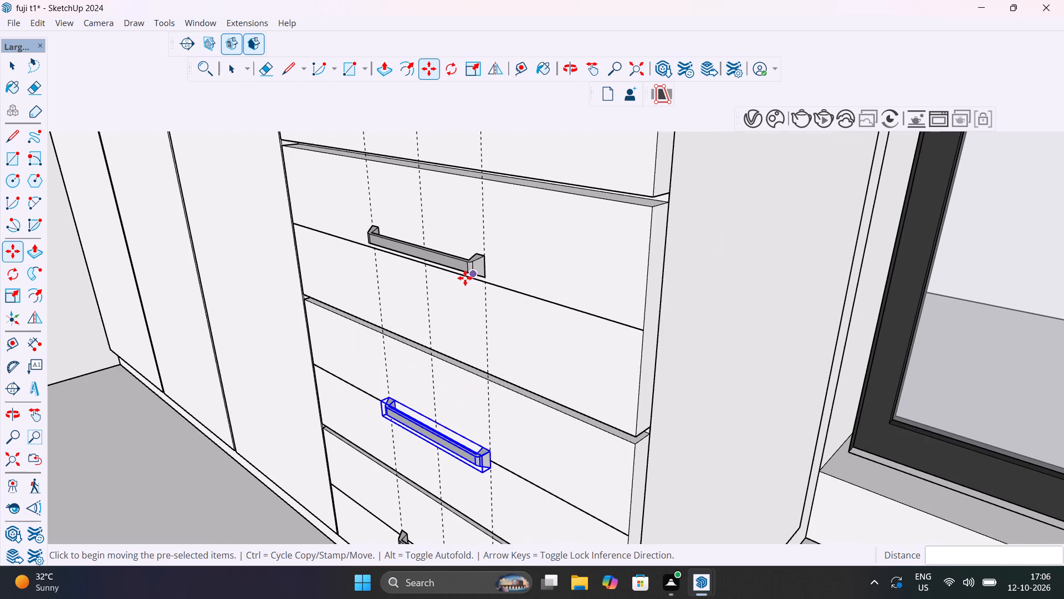
{"action": "scroll", "coordinate": [465, 278], "scroll_direction": "up", "scroll_amount": 4}
{"action": "key", "text": "space"}
{"action": "left_click", "coordinate": [489, 263]}
{"action": "key", "text": "m"}
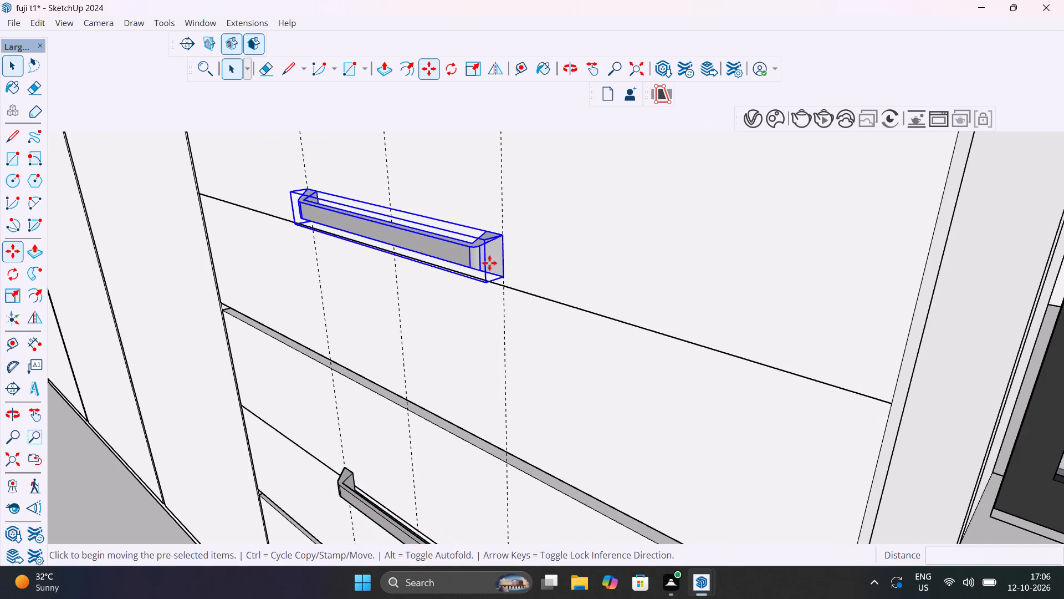
{"action": "left_click", "coordinate": [505, 259]}
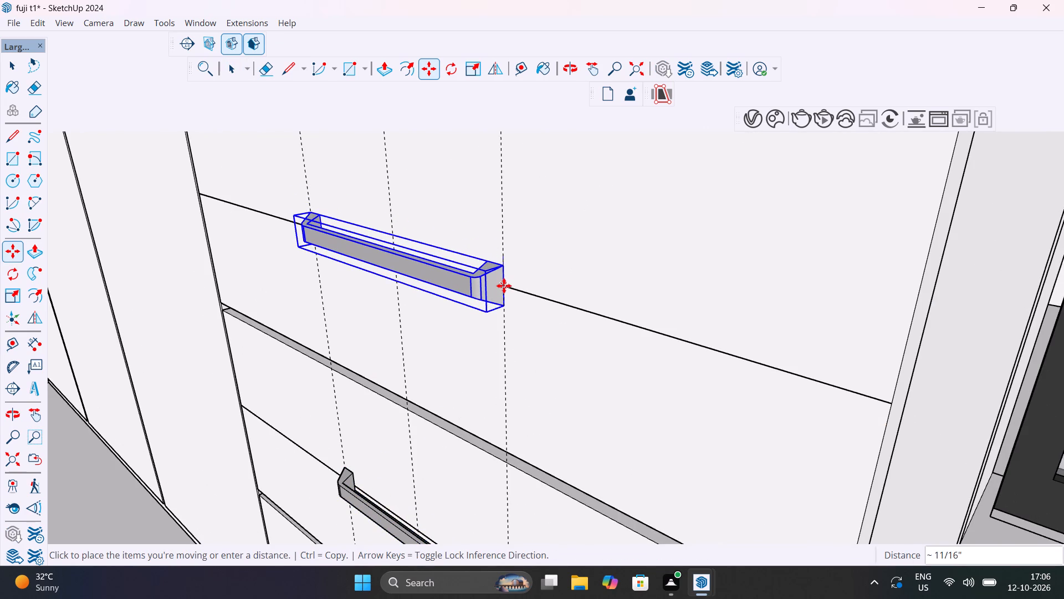
{"action": "left_click", "coordinate": [504, 286]}
{"action": "scroll", "coordinate": [505, 293], "scroll_direction": "down", "scroll_amount": 20}
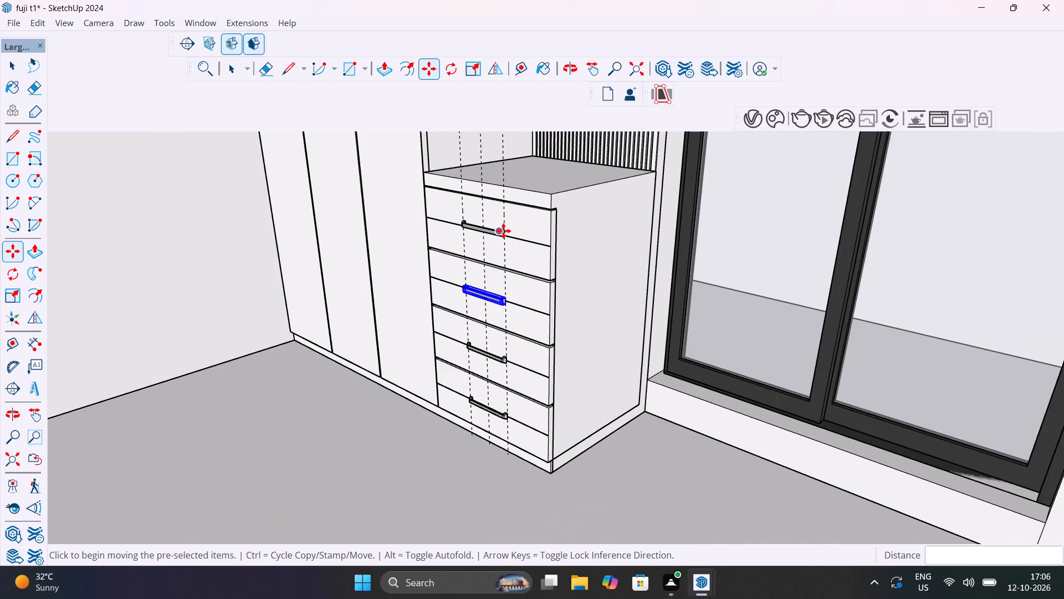
Move the top drawer's handle about 3/16" down along the guide line to centre it on that drawer's midline.
{"action": "scroll", "coordinate": [503, 231], "scroll_direction": "up", "scroll_amount": 19}
{"action": "key", "text": "space"}
{"action": "left_click", "coordinate": [500, 248]}
{"action": "scroll", "coordinate": [502, 256], "scroll_direction": "up", "scroll_amount": 2}
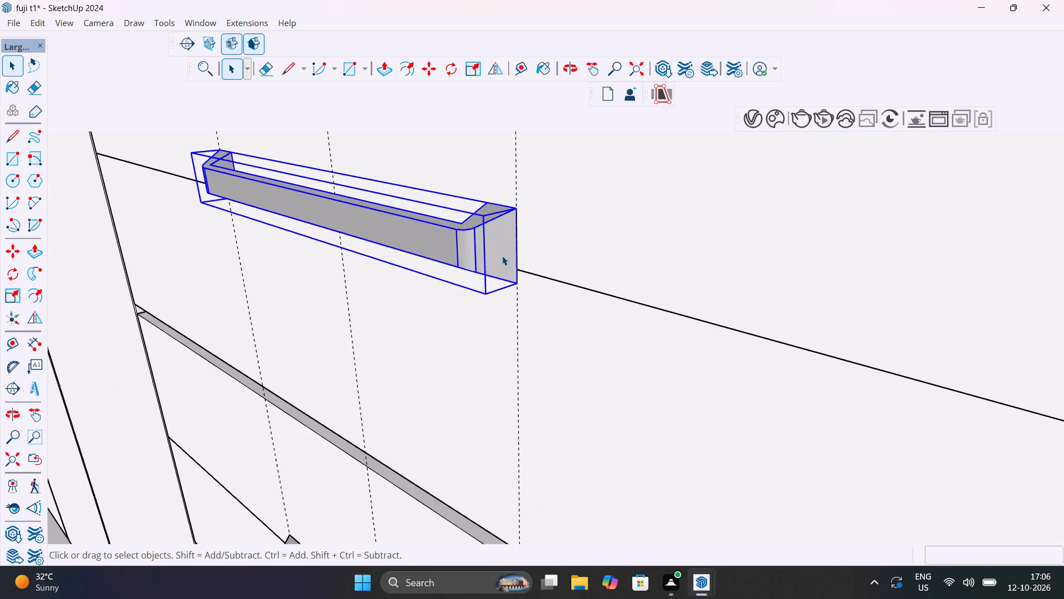
{"action": "scroll", "coordinate": [502, 256], "scroll_direction": "up", "scroll_amount": 8}
{"action": "key", "text": "m"}
{"action": "left_click", "coordinate": [530, 253]}
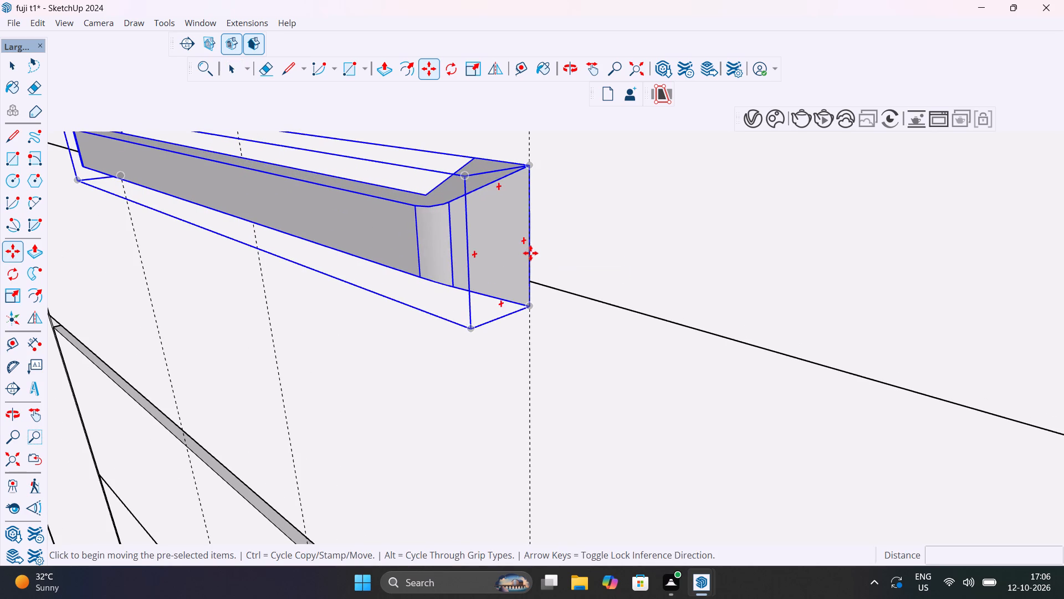
{"action": "left_click", "coordinate": [528, 283]}
{"action": "scroll", "coordinate": [528, 283], "scroll_direction": "down", "scroll_amount": 14}
{"action": "key", "text": "space"}
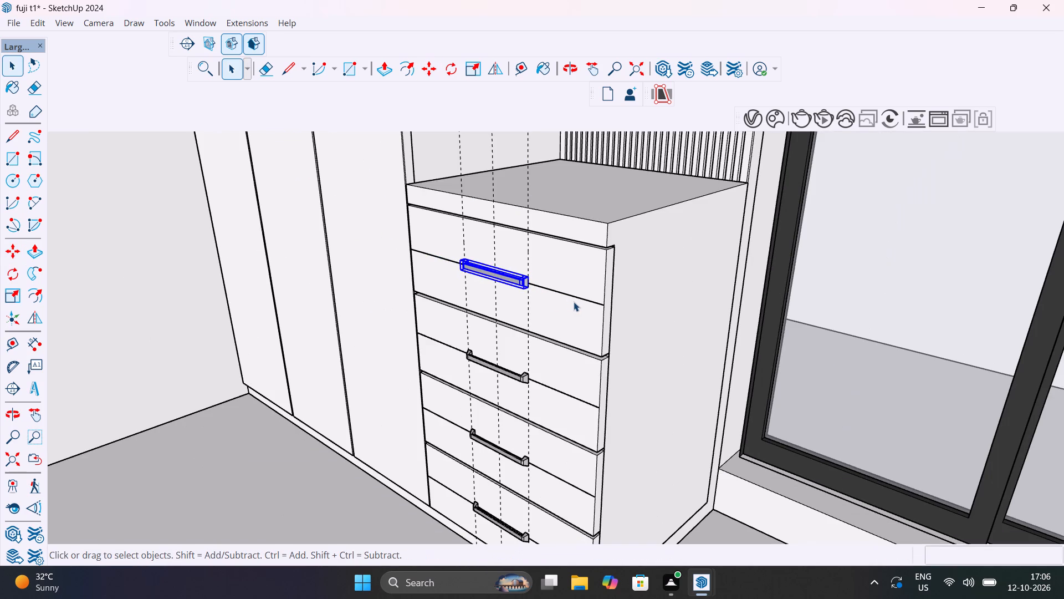
Delete the horizontal midlines from all four drawer fronts.
{"action": "left_click", "coordinate": [574, 302]}
{"action": "left_click", "coordinate": [581, 298]}
{"action": "key", "text": "Delete"}
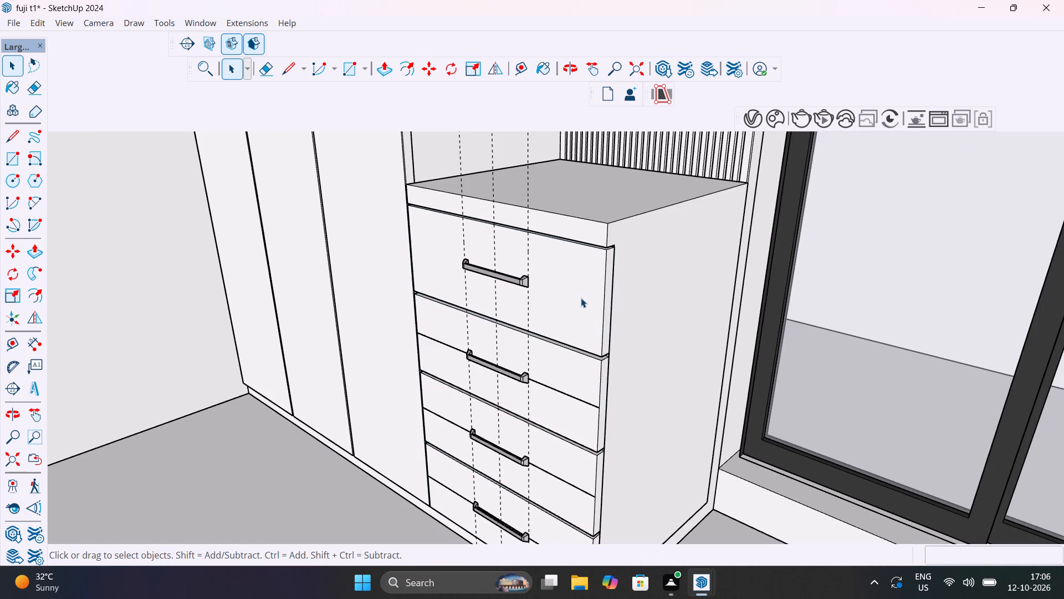
{"action": "left_click", "coordinate": [567, 394]}
{"action": "key", "text": "Delete"}
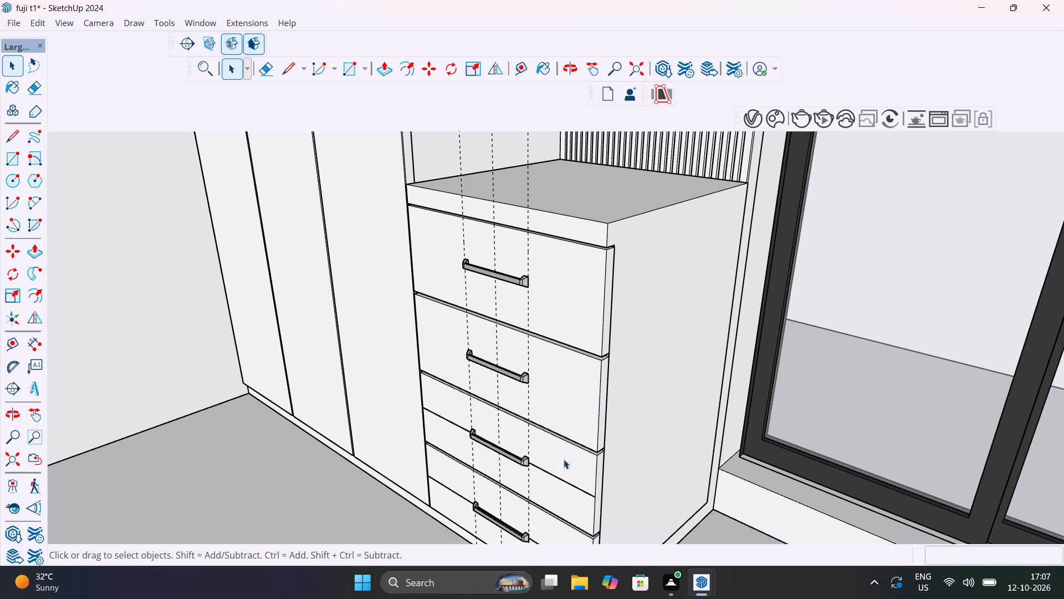
{"action": "left_click", "coordinate": [570, 483]}
{"action": "key", "text": "Delete"}
{"action": "scroll", "coordinate": [562, 444], "scroll_direction": "down", "scroll_amount": 5}
{"action": "scroll", "coordinate": [550, 526], "scroll_direction": "up", "scroll_amount": 10}
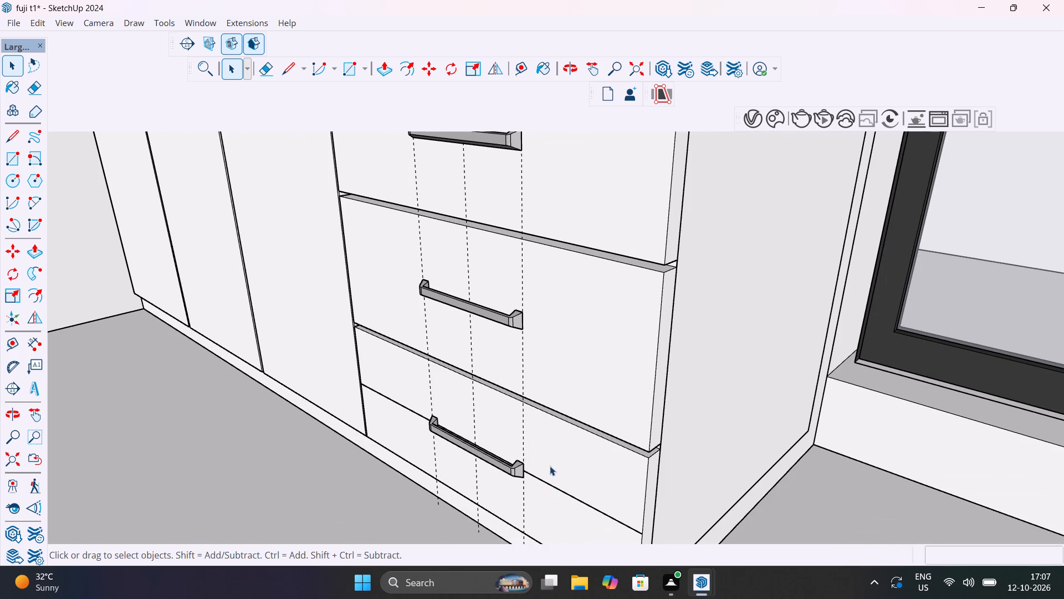
{"action": "left_click", "coordinate": [553, 485]}
{"action": "key", "text": "Delete"}
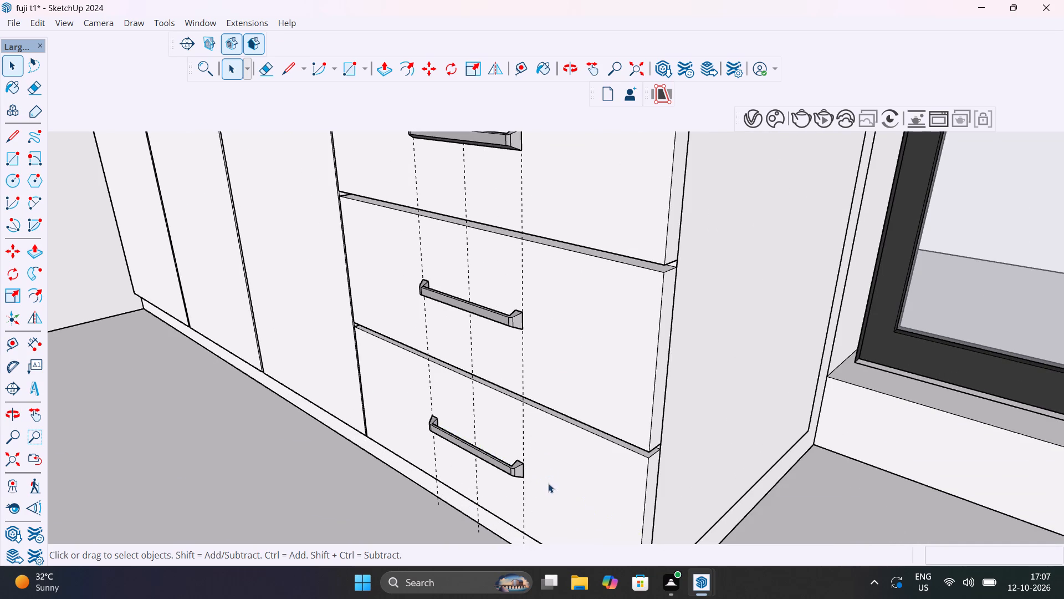
Delete all construction guides from the model.
{"action": "scroll", "coordinate": [567, 463], "scroll_direction": "down", "scroll_amount": 14}
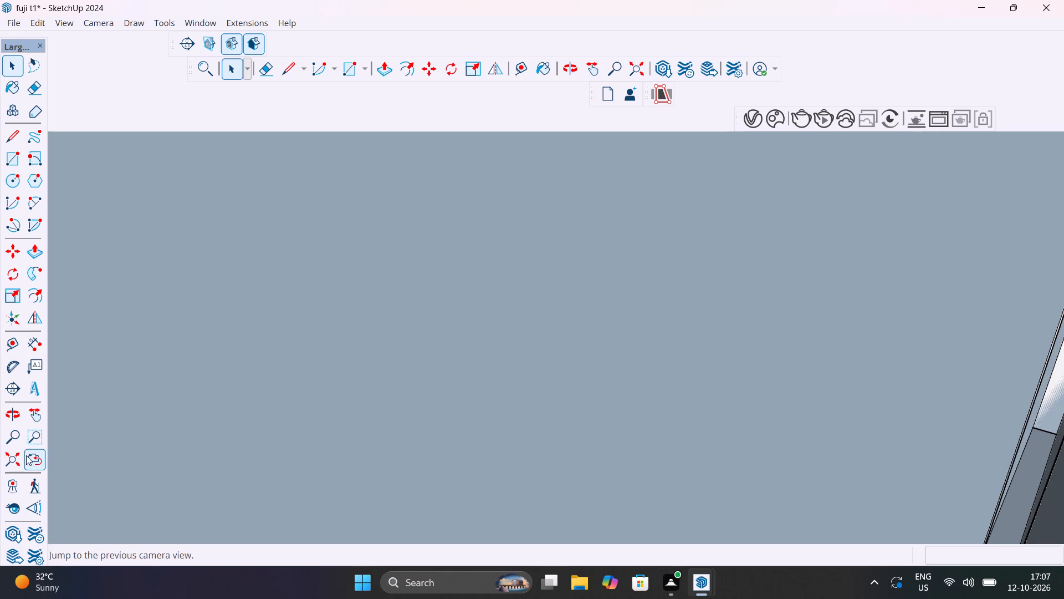
{"action": "left_click", "coordinate": [13, 461]}
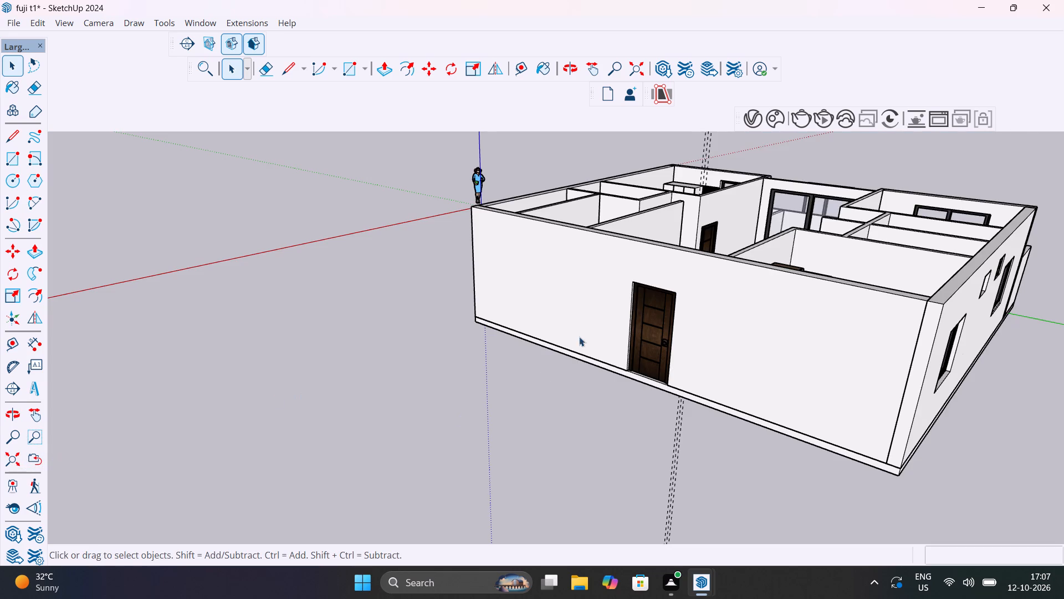
{"action": "middle_click_drag", "start_coordinate": [589, 334], "coordinate": [1033, 487]}
{"action": "middle_click_drag", "start_coordinate": [528, 252], "coordinate": [616, 445], "text": "shift"}
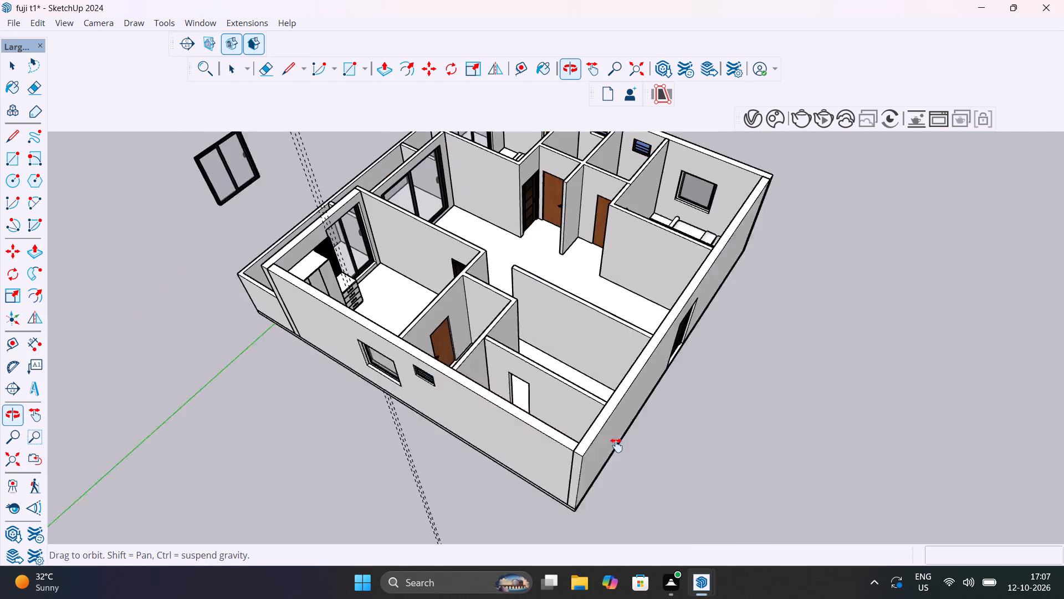
{"action": "middle_click_drag", "start_coordinate": [616, 445], "coordinate": [640, 496], "text": "shift"}
{"action": "scroll", "coordinate": [434, 367], "scroll_direction": "up", "scroll_amount": 10}
{"action": "middle_click_drag", "start_coordinate": [420, 403], "coordinate": [346, 379]}
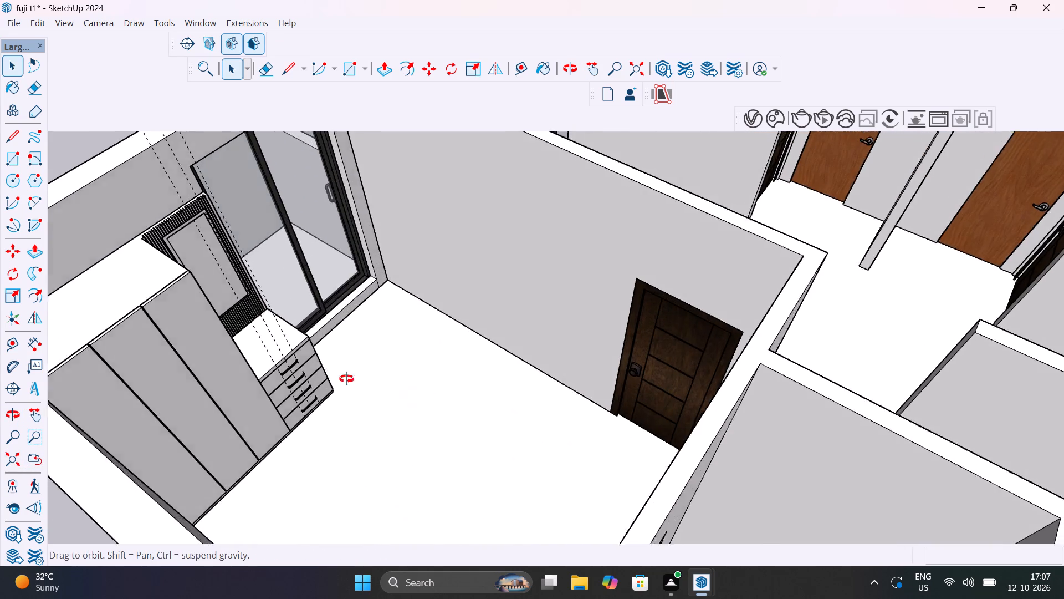
{"action": "middle_click_drag", "start_coordinate": [346, 379], "coordinate": [366, 583]}
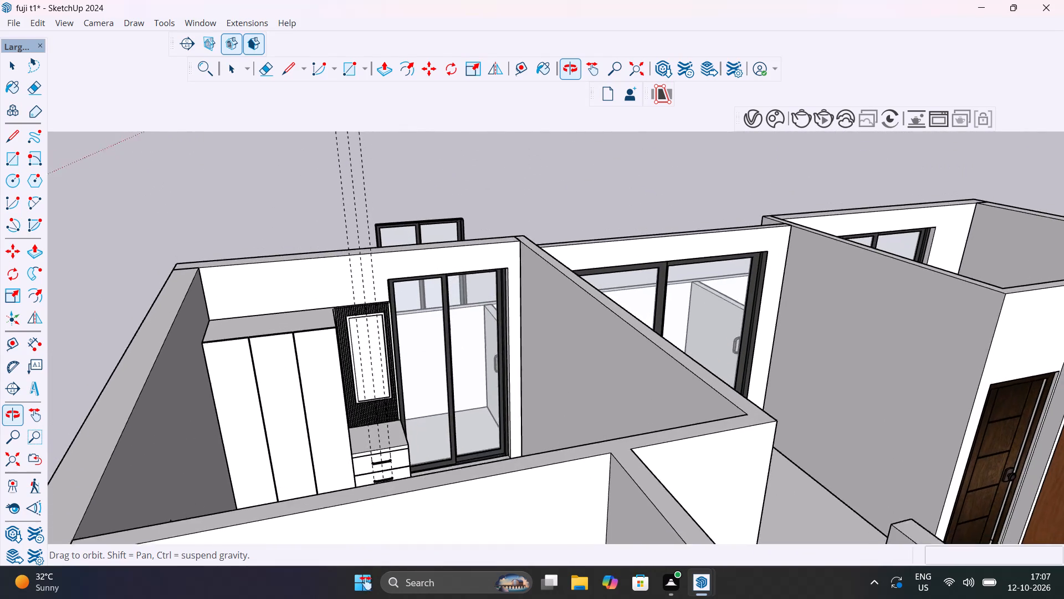
{"action": "middle_click_drag", "start_coordinate": [366, 583], "coordinate": [364, 590]}
{"action": "scroll", "coordinate": [386, 457], "scroll_direction": "up", "scroll_amount": 6}
{"action": "middle_click_drag", "start_coordinate": [440, 470], "coordinate": [501, 448]}
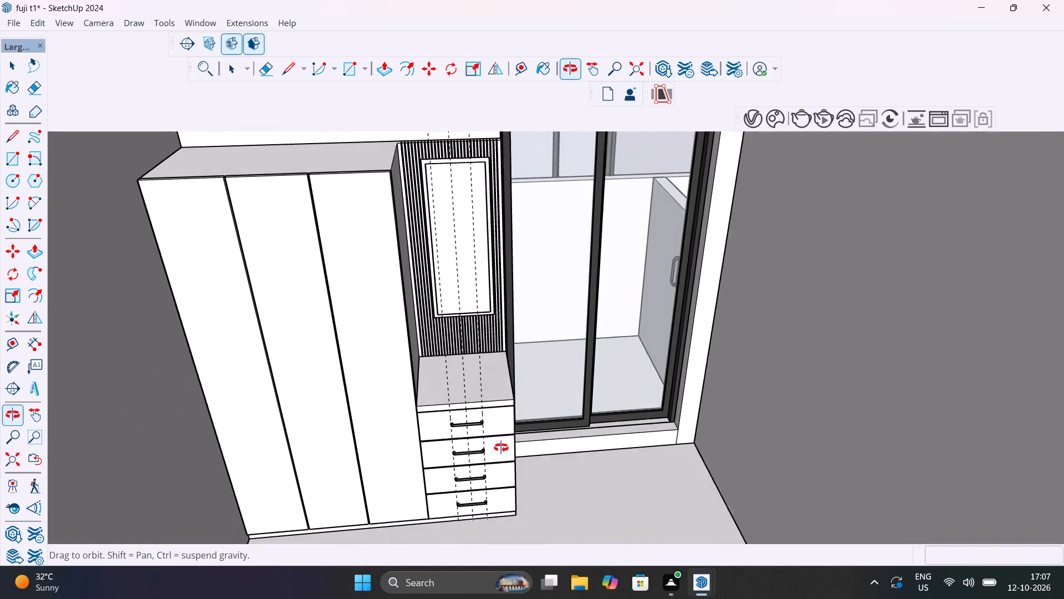
{"action": "middle_click_drag", "start_coordinate": [501, 448], "coordinate": [490, 454]}
{"action": "left_click", "coordinate": [37, 22]}
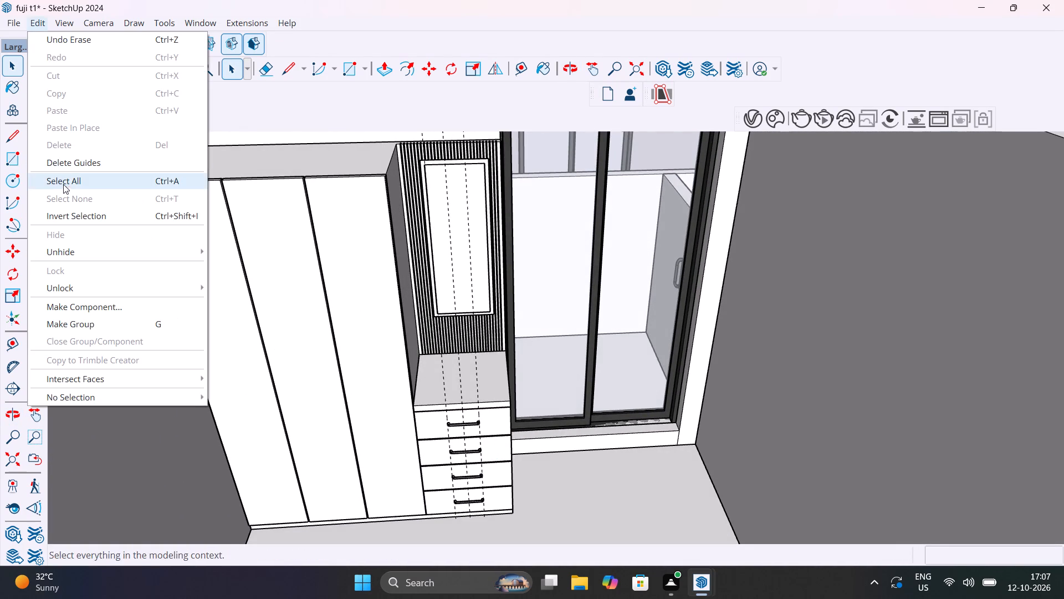
{"action": "left_click", "coordinate": [83, 166]}
Review the wardrobe and its drawer unit within the bedroom from several angles.
{"action": "scroll", "coordinate": [453, 344], "scroll_direction": "down", "scroll_amount": 6}
{"action": "middle_click_drag", "start_coordinate": [502, 361], "coordinate": [506, 362]}
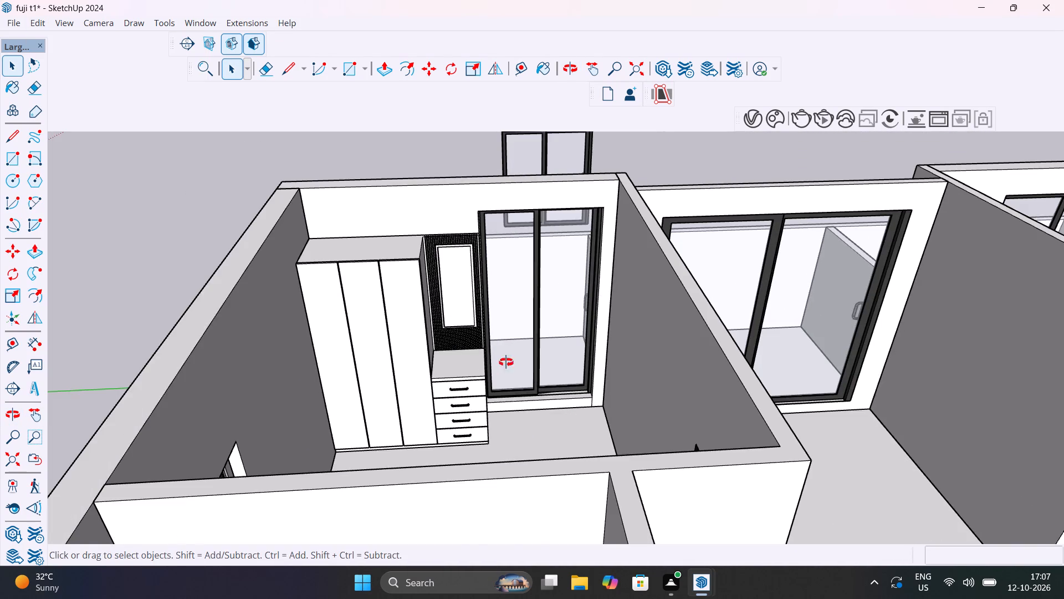
{"action": "middle_click_drag", "start_coordinate": [506, 362], "coordinate": [435, 389]}
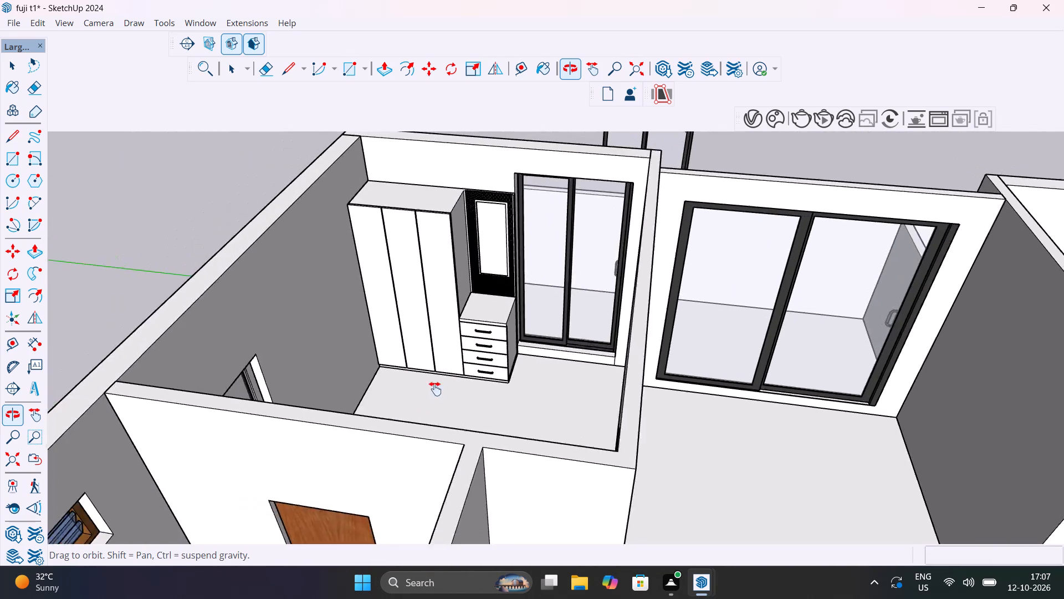
{"action": "middle_click_drag", "start_coordinate": [435, 389], "coordinate": [453, 433]}
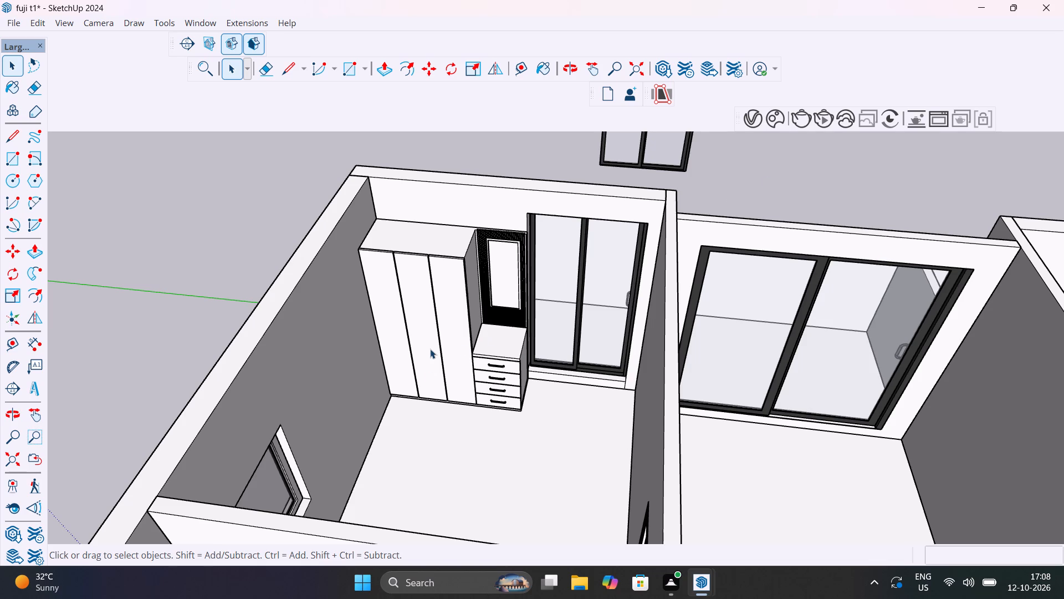
{"action": "scroll", "coordinate": [411, 342], "scroll_direction": "up", "scroll_amount": 10}
{"action": "middle_click_drag", "start_coordinate": [423, 348], "coordinate": [531, 240]}
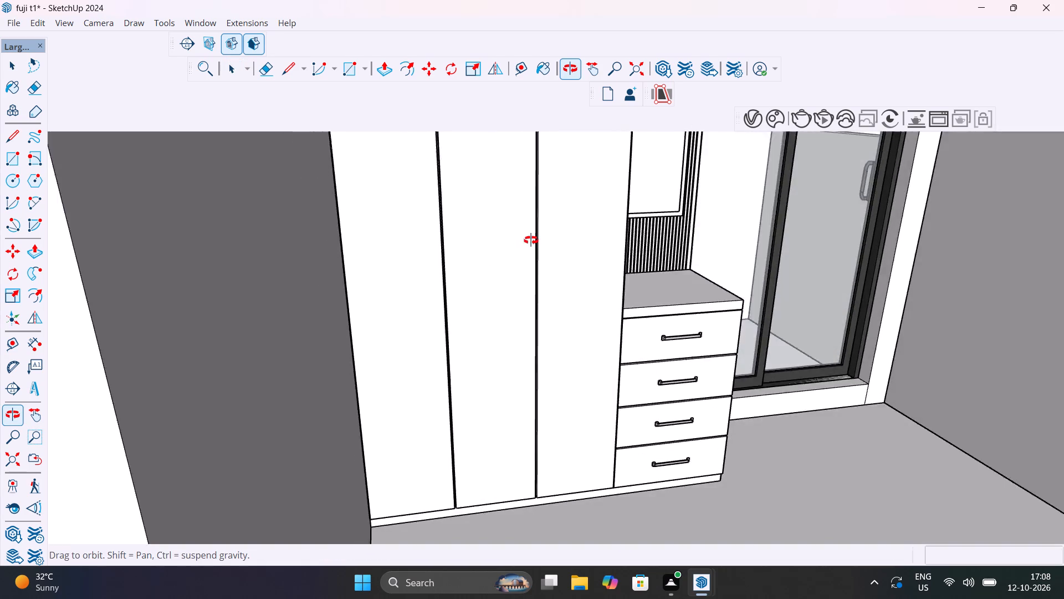
{"action": "middle_click_drag", "start_coordinate": [531, 240], "coordinate": [473, 203]}
{"action": "scroll", "coordinate": [474, 204], "scroll_direction": "down", "scroll_amount": 5}
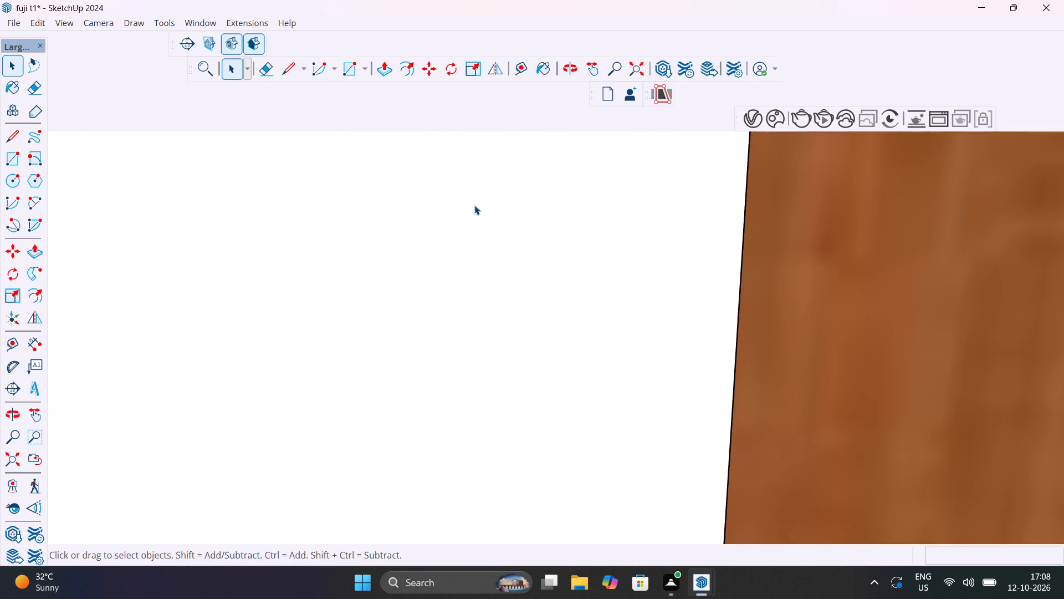
{"action": "middle_click_drag", "start_coordinate": [533, 270], "coordinate": [321, 300]}
{"action": "scroll", "coordinate": [321, 302], "scroll_direction": "down", "scroll_amount": 16}
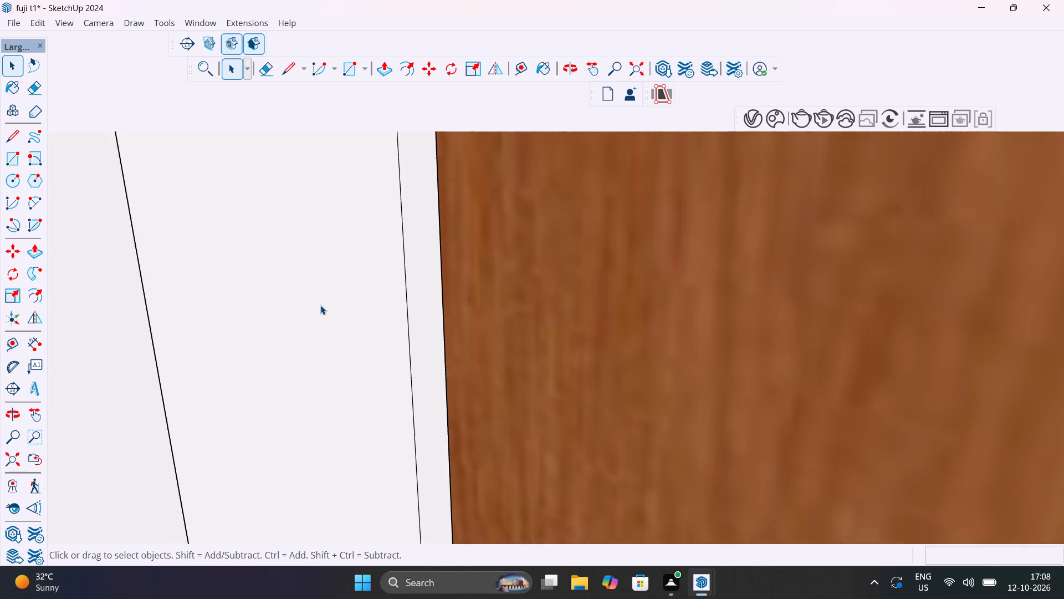
{"action": "scroll", "coordinate": [320, 305], "scroll_direction": "down", "scroll_amount": 19}
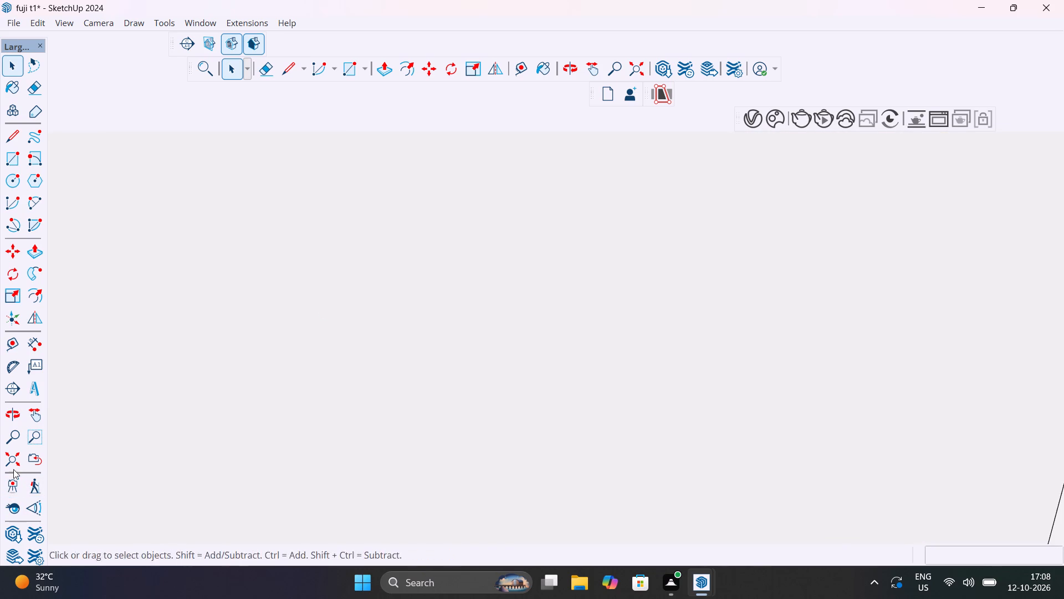
{"action": "left_click", "coordinate": [13, 465]}
{"action": "middle_click_drag", "start_coordinate": [639, 373], "coordinate": [668, 541]}
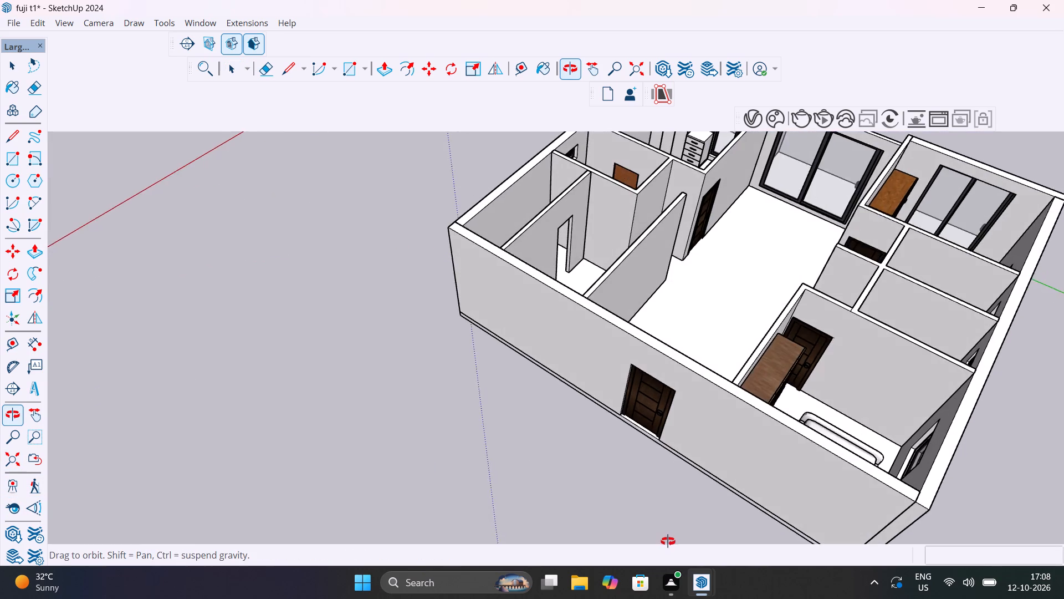
{"action": "middle_click_drag", "start_coordinate": [668, 541], "coordinate": [724, 516]}
{"action": "scroll", "coordinate": [666, 348], "scroll_direction": "down", "scroll_amount": 1}
{"action": "middle_click_drag", "start_coordinate": [666, 348], "coordinate": [652, 526]}
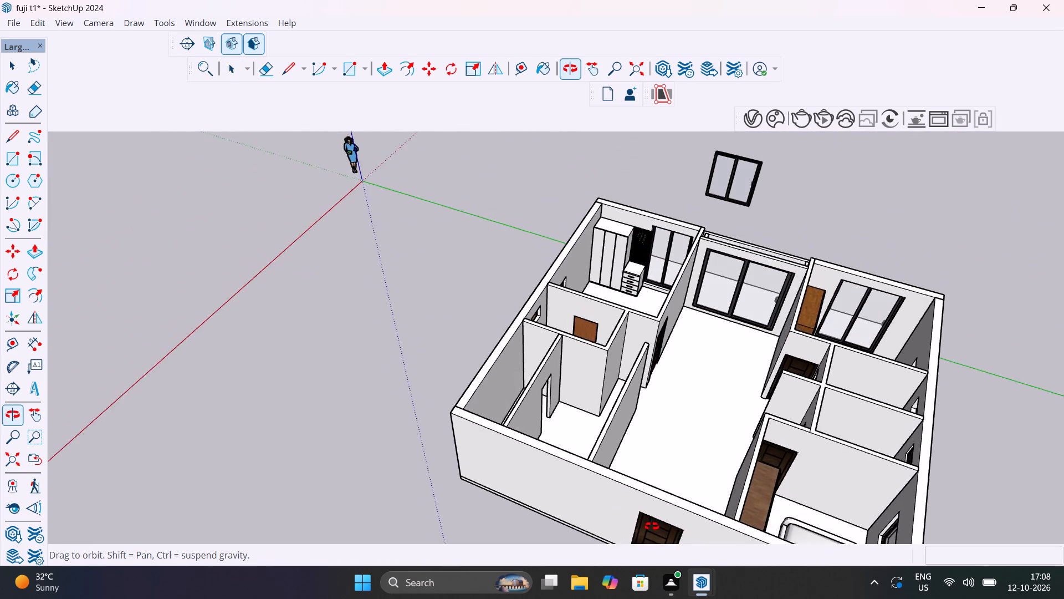
{"action": "middle_click_drag", "start_coordinate": [652, 526], "coordinate": [741, 511]}
{"action": "scroll", "coordinate": [578, 220], "scroll_direction": "up", "scroll_amount": 17}
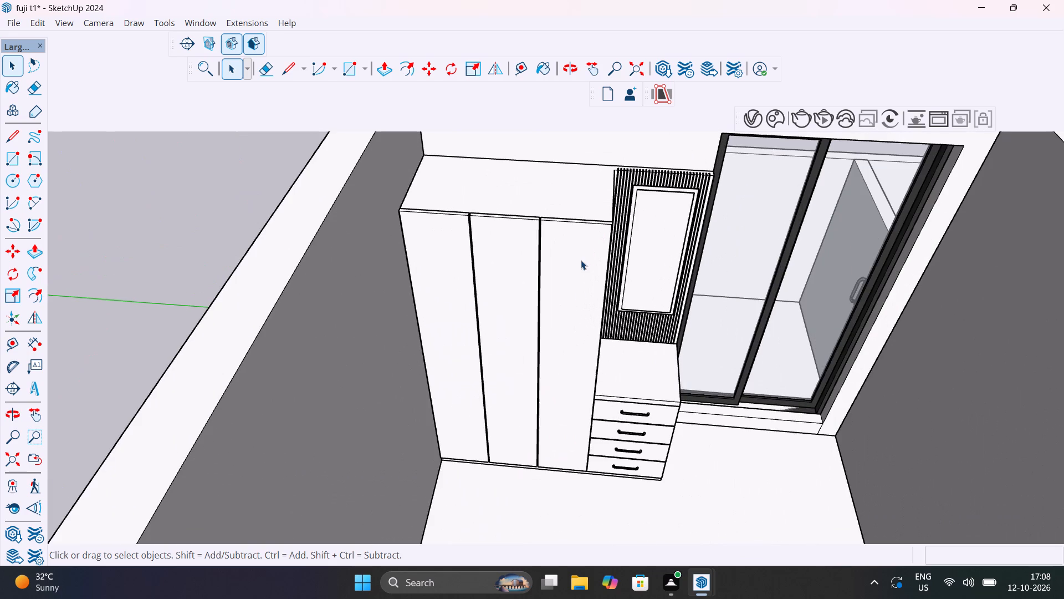
Examine the slatted panel and its framed mirror between the wardrobe and the sliding window.
{"action": "middle_click_drag", "start_coordinate": [550, 384], "coordinate": [519, 358]}
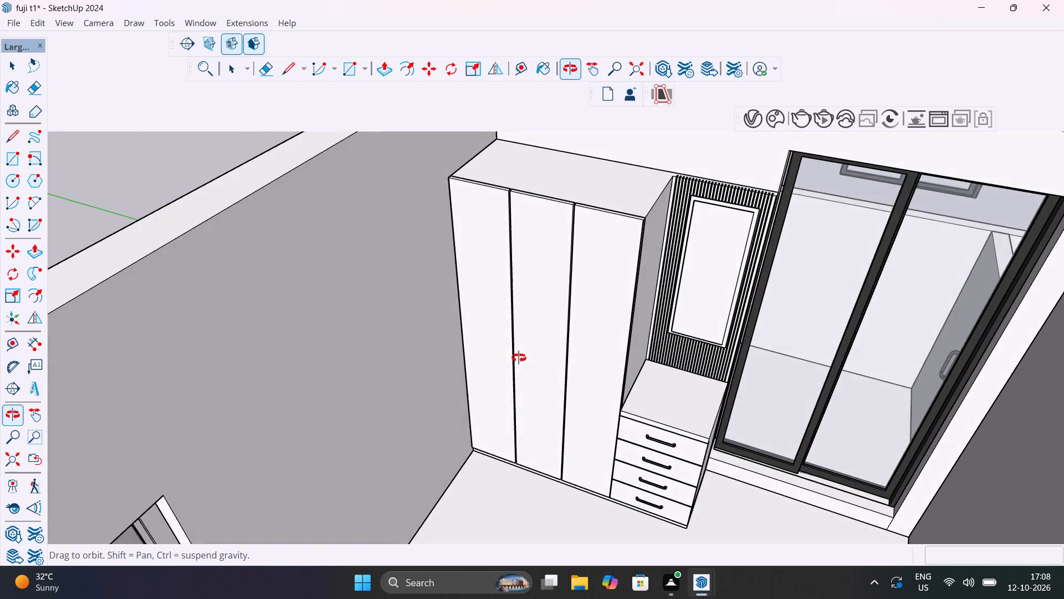
{"action": "middle_click_drag", "start_coordinate": [519, 358], "coordinate": [520, 407]}
{"action": "scroll", "coordinate": [777, 227], "scroll_direction": "up", "scroll_amount": 15}
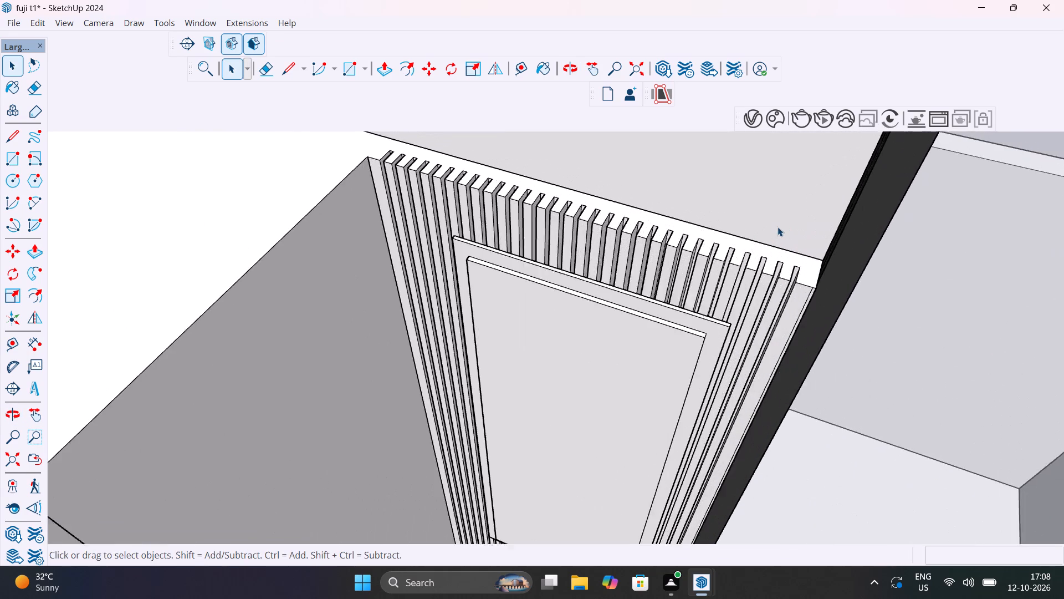
{"action": "scroll", "coordinate": [777, 227], "scroll_direction": "up", "scroll_amount": 3}
{"action": "scroll", "coordinate": [405, 220], "scroll_direction": "up", "scroll_amount": 1}
{"action": "middle_click_drag", "start_coordinate": [416, 223], "coordinate": [632, 185]}
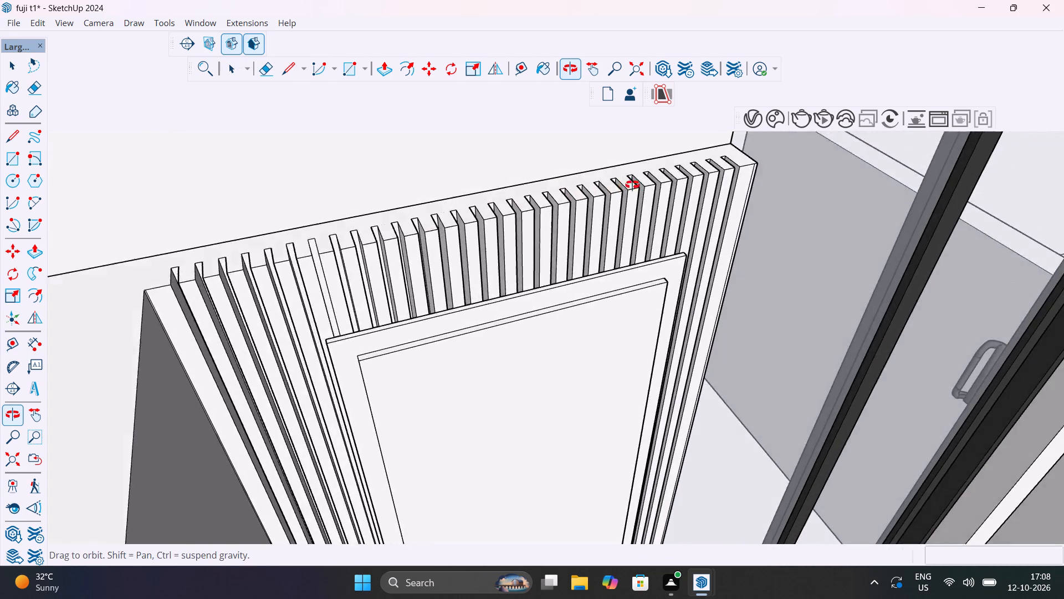
{"action": "middle_click_drag", "start_coordinate": [632, 185], "coordinate": [543, 257]}
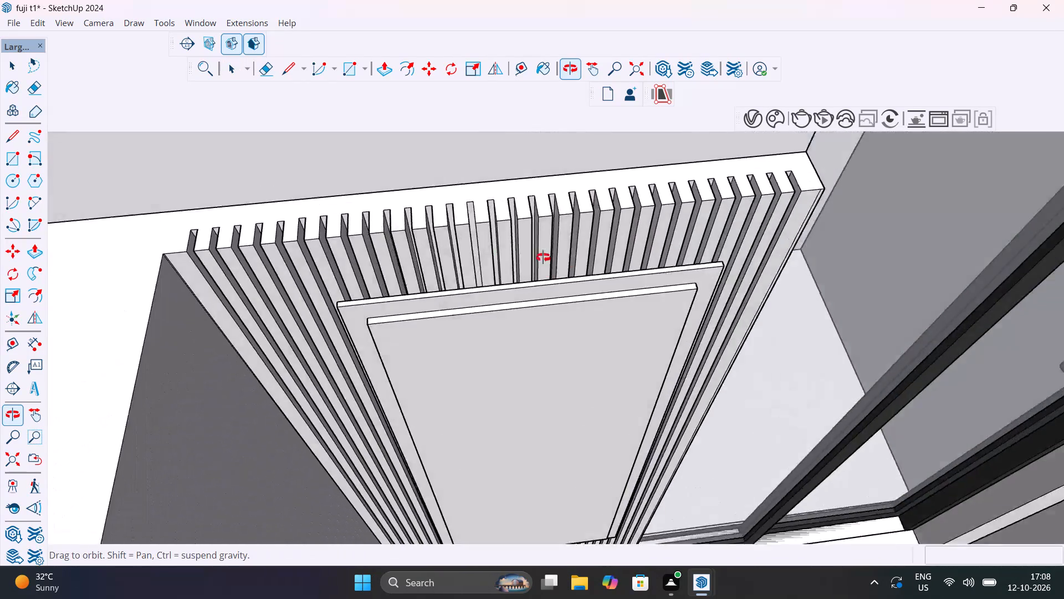
{"action": "middle_click_drag", "start_coordinate": [543, 257], "coordinate": [444, 175]}
{"action": "scroll", "coordinate": [591, 366], "scroll_direction": "down", "scroll_amount": 12}
{"action": "middle_click_drag", "start_coordinate": [596, 414], "coordinate": [490, 324]}
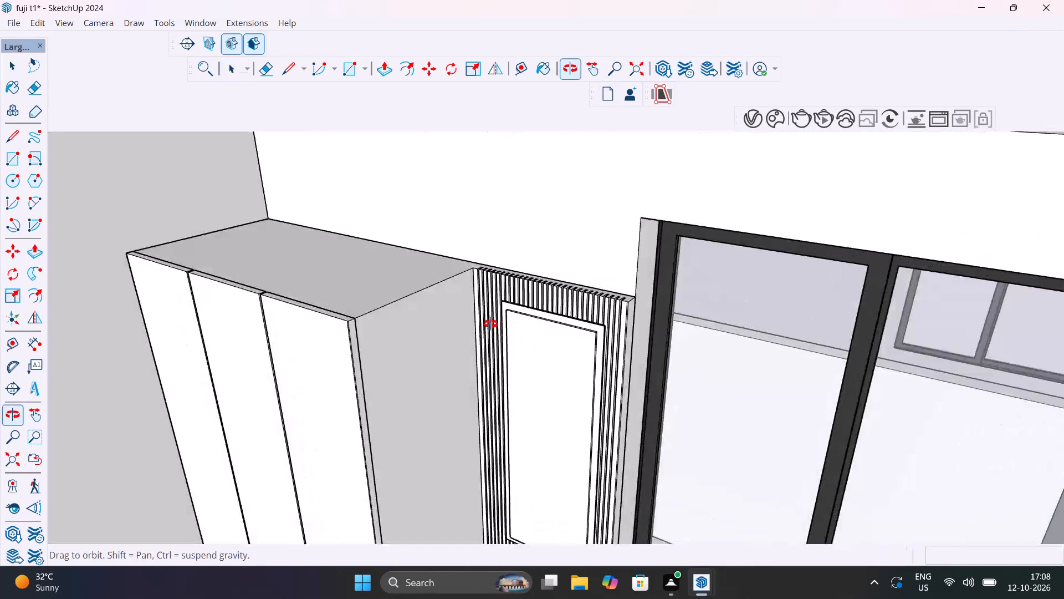
{"action": "middle_click_drag", "start_coordinate": [490, 324], "coordinate": [507, 339]}
{"action": "scroll", "coordinate": [559, 356], "scroll_direction": "up", "scroll_amount": 9}
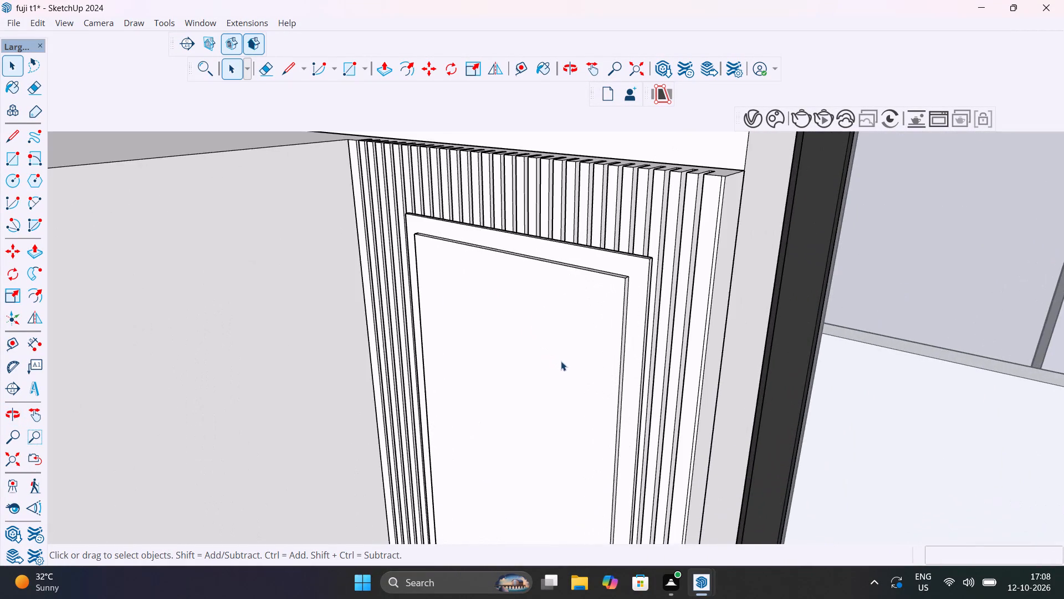
{"action": "middle_click_drag", "start_coordinate": [563, 361], "coordinate": [619, 448]}
{"action": "scroll", "coordinate": [491, 359], "scroll_direction": "down", "scroll_amount": 7}
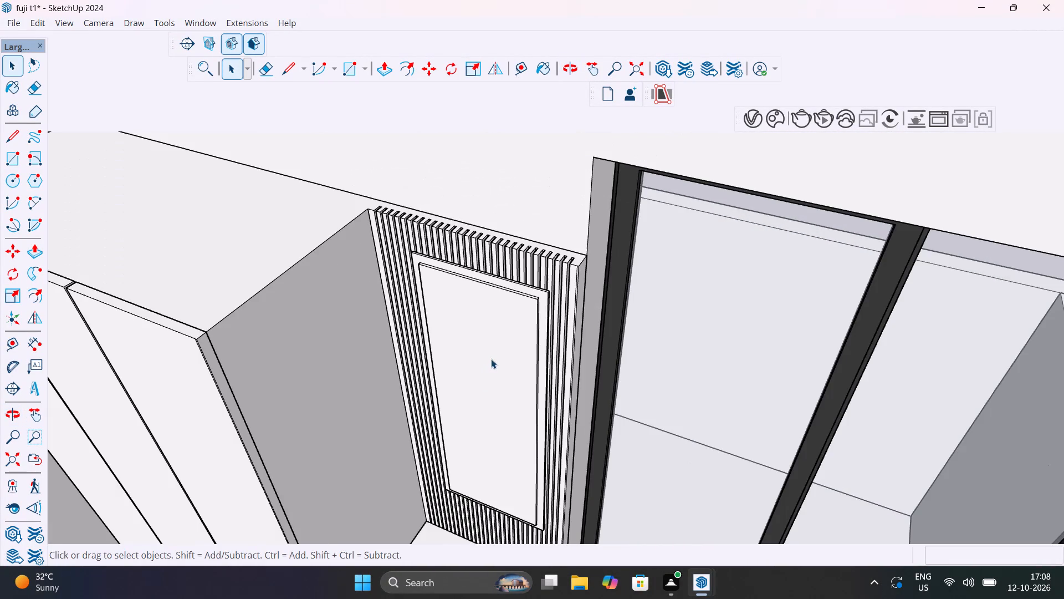
Push/Pull the front face of the mirror's frame outward by about 9/16" inside its group on the slatted panel.
{"action": "left_click", "coordinate": [481, 321]}
{"action": "scroll", "coordinate": [481, 321], "scroll_direction": "up", "scroll_amount": 5}
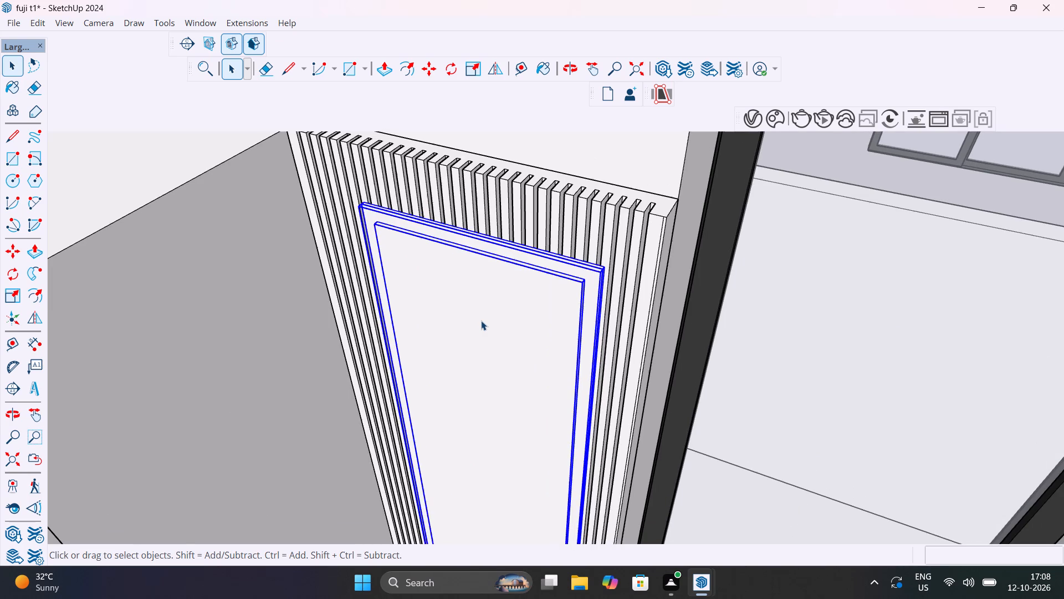
{"action": "middle_click_drag", "start_coordinate": [484, 314], "coordinate": [801, 307]}
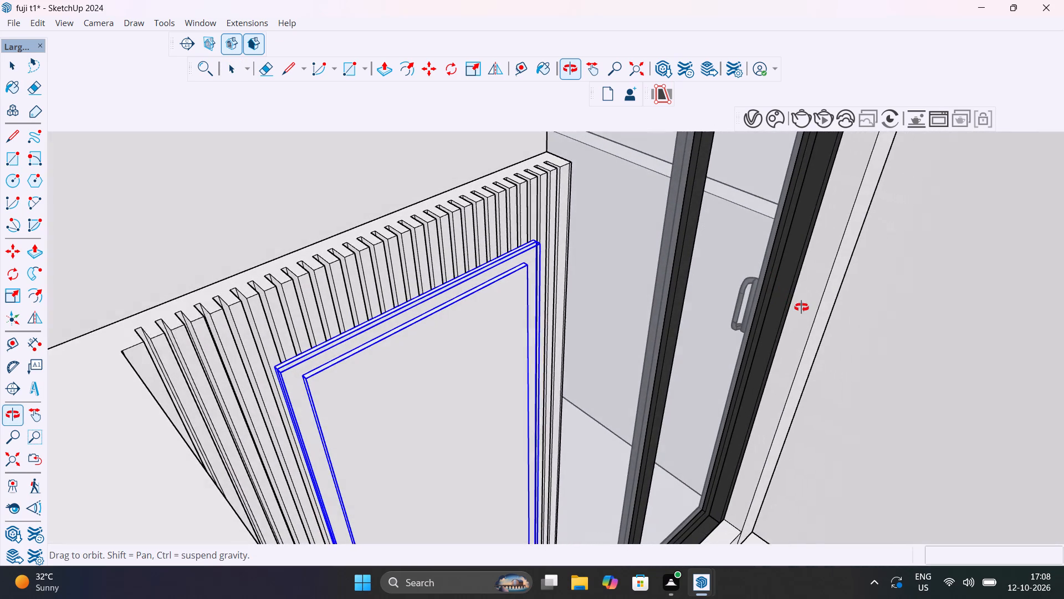
{"action": "middle_click_drag", "start_coordinate": [801, 307], "coordinate": [801, 308]}
{"action": "scroll", "coordinate": [398, 390], "scroll_direction": "up", "scroll_amount": 6}
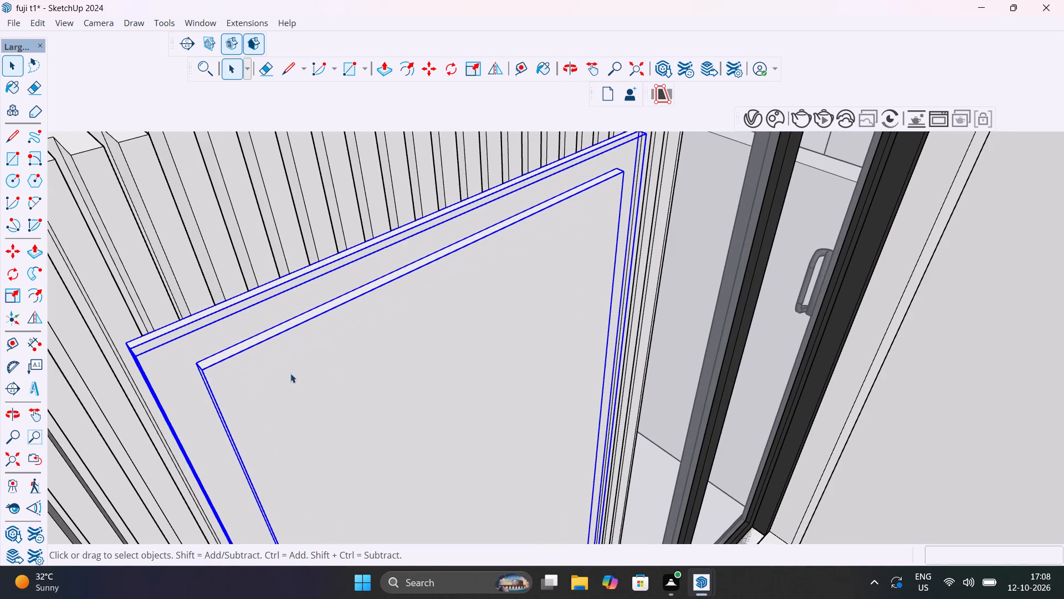
{"action": "left_click", "coordinate": [177, 383]}
{"action": "double_click", "coordinate": [181, 388]}
{"action": "left_click", "coordinate": [182, 393]}
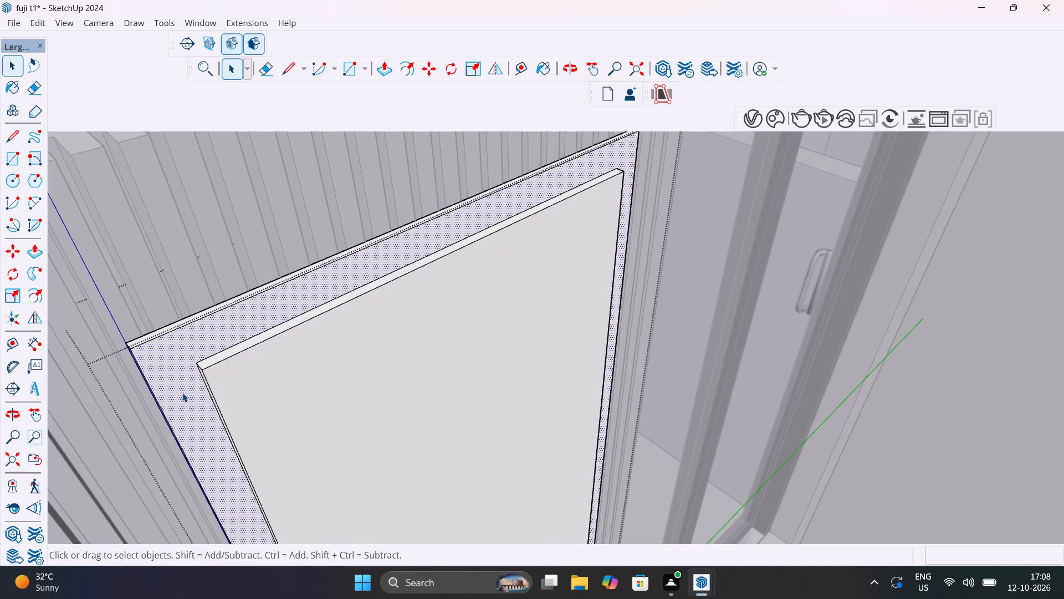
{"action": "key", "text": "p"}
{"action": "left_click", "coordinate": [182, 393]}
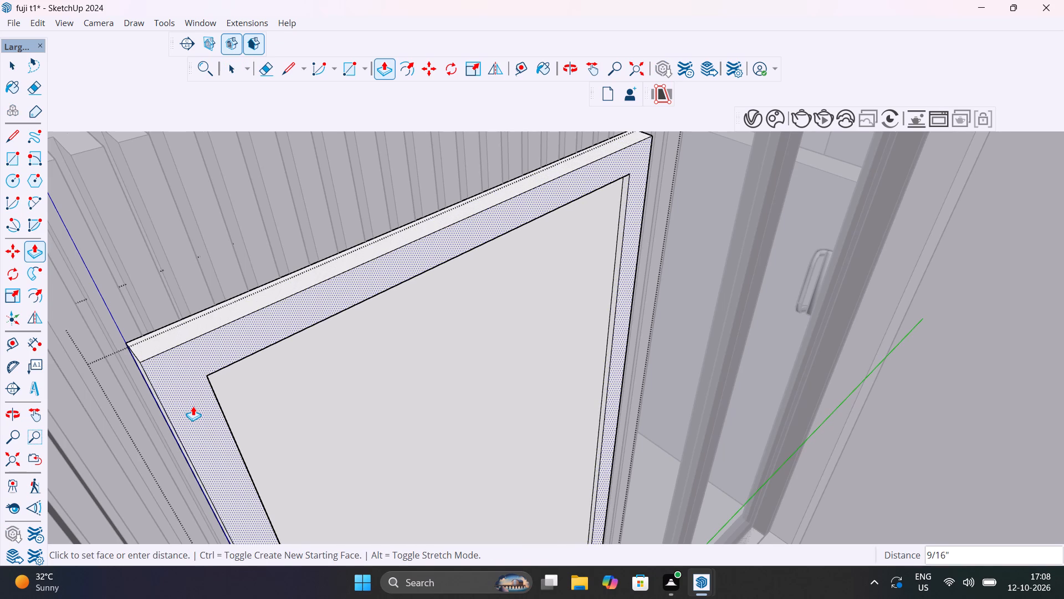
{"action": "left_click", "coordinate": [193, 406]}
{"action": "scroll", "coordinate": [211, 398], "scroll_direction": "down", "scroll_amount": 6}
{"action": "key", "text": "space"}
{"action": "scroll", "coordinate": [212, 395], "scroll_direction": "down", "scroll_amount": 2}
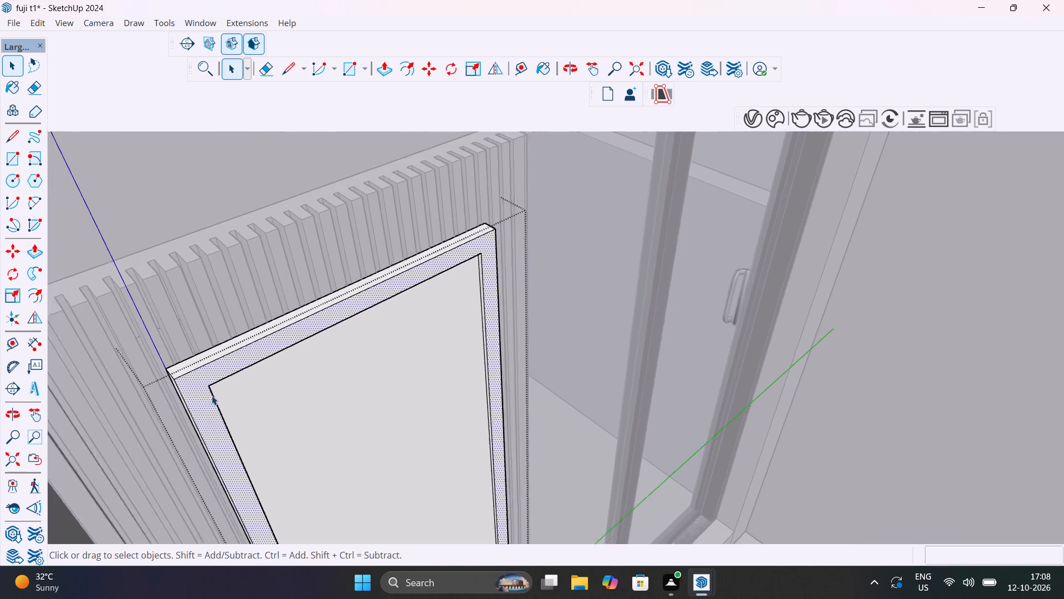
{"action": "scroll", "coordinate": [212, 395], "scroll_direction": "down", "scroll_amount": 20}
{"action": "left_click", "coordinate": [324, 160]}
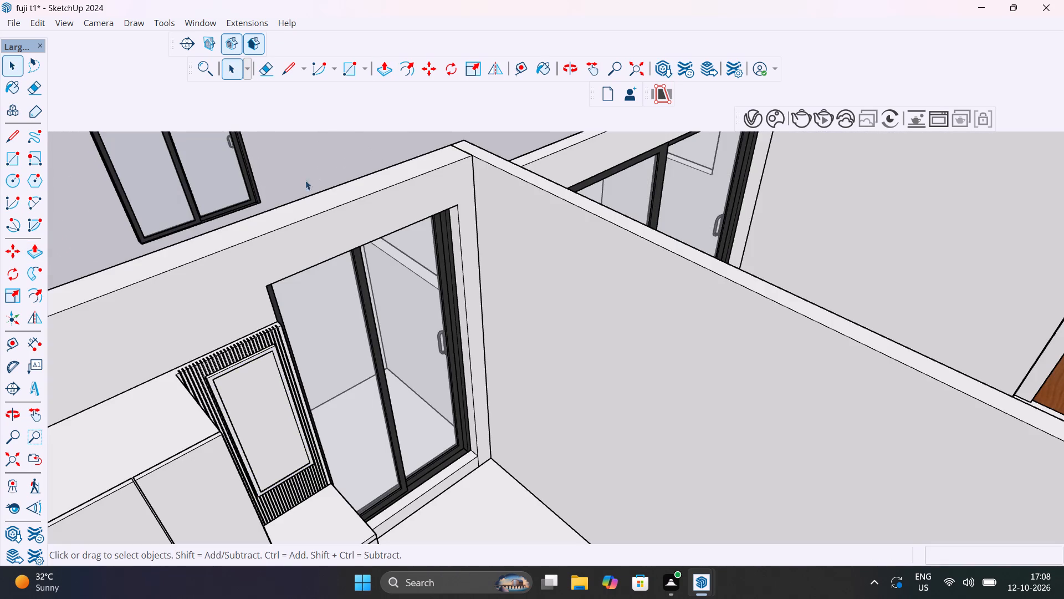
Examine the thickened mirror frame, the wardrobe doors and the gaps between the doors from several angles.
{"action": "middle_click_drag", "start_coordinate": [247, 375], "coordinate": [109, 313]}
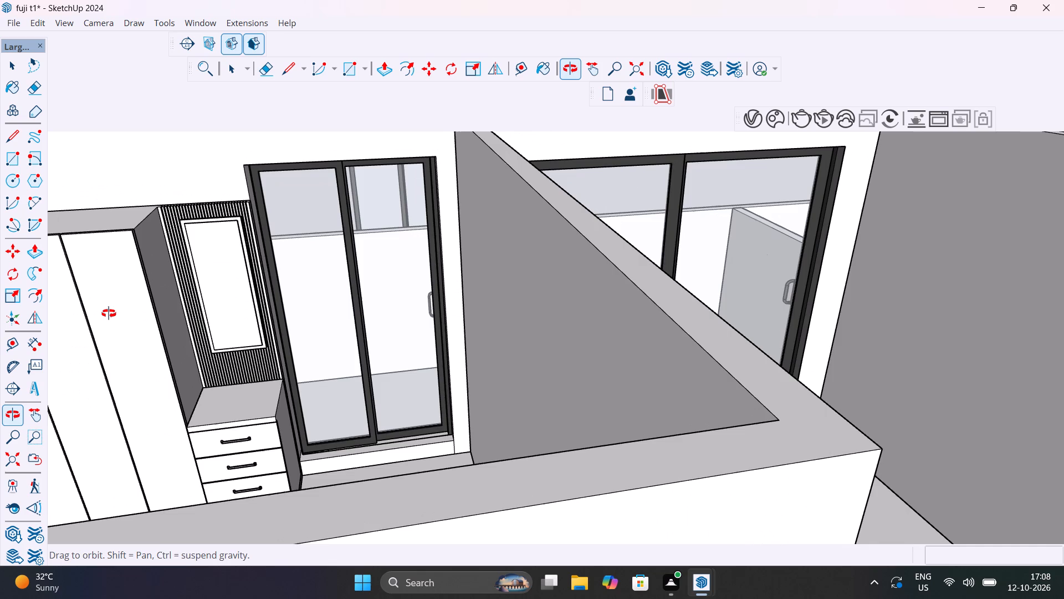
{"action": "middle_click_drag", "start_coordinate": [109, 313], "coordinate": [289, 379]}
{"action": "scroll", "coordinate": [334, 318], "scroll_direction": "up", "scroll_amount": 11}
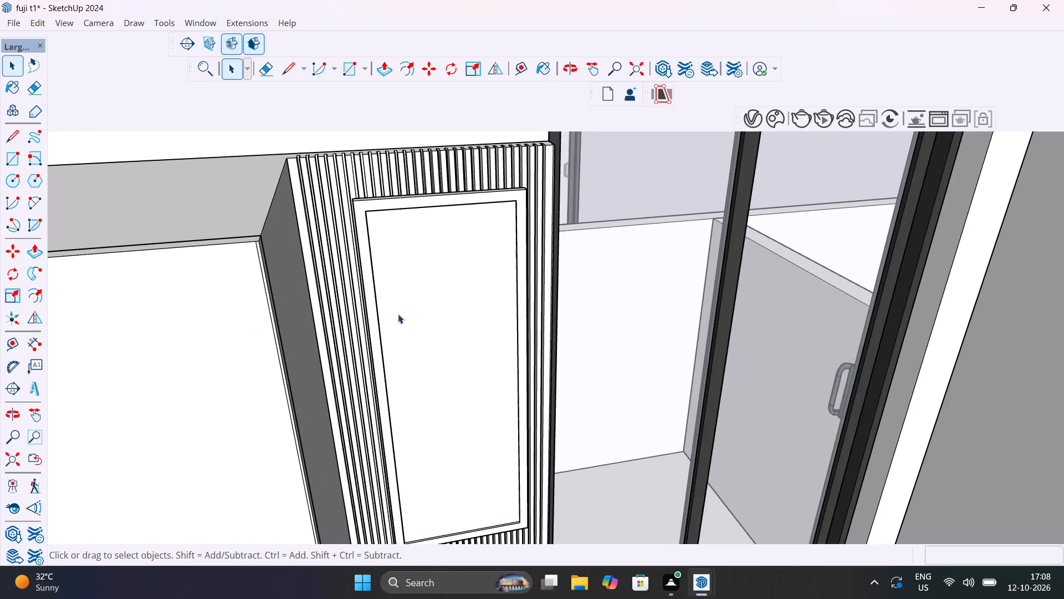
{"action": "middle_click_drag", "start_coordinate": [421, 311], "coordinate": [396, 299]}
{"action": "scroll", "coordinate": [418, 310], "scroll_direction": "up", "scroll_amount": 1}
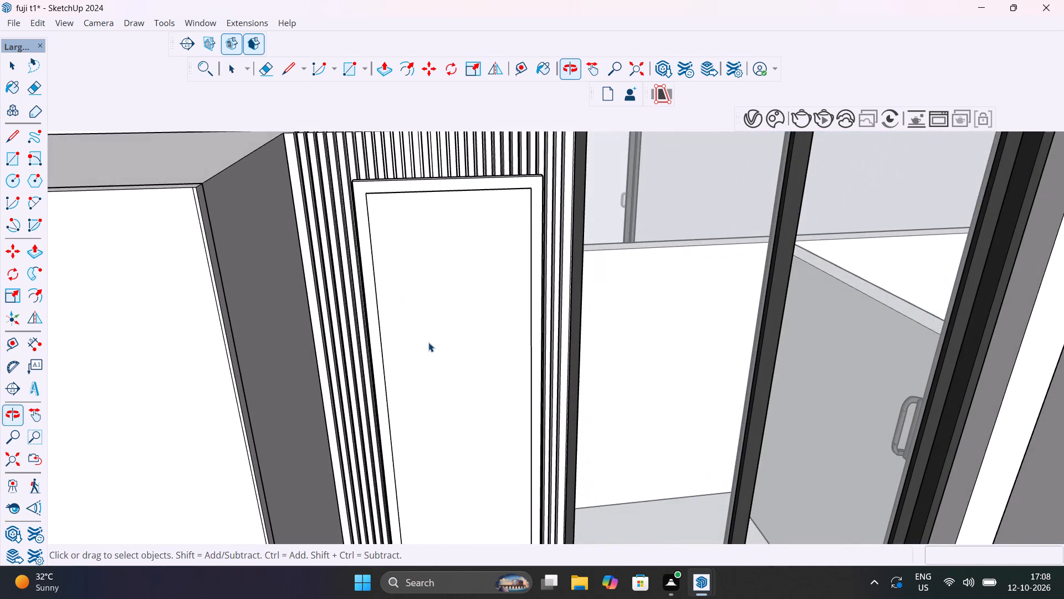
{"action": "scroll", "coordinate": [428, 342], "scroll_direction": "down", "scroll_amount": 13}
{"action": "middle_click_drag", "start_coordinate": [436, 369], "coordinate": [547, 318], "text": "shift"}
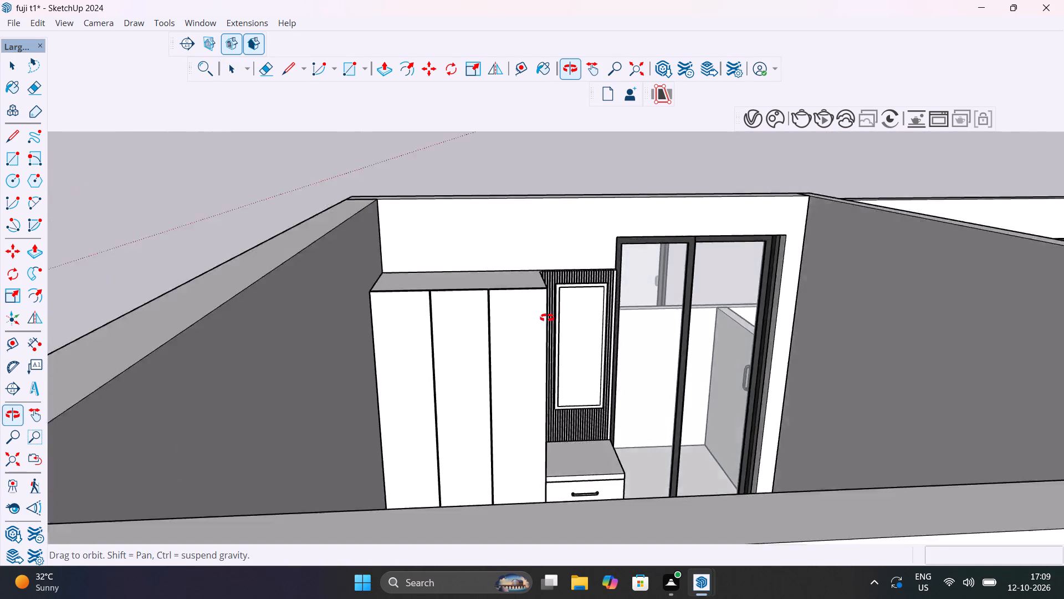
{"action": "middle_click_drag", "start_coordinate": [547, 318], "coordinate": [534, 345], "text": "shift"}
{"action": "scroll", "coordinate": [485, 400], "scroll_direction": "up", "scroll_amount": 5}
{"action": "middle_click_drag", "start_coordinate": [487, 413], "coordinate": [525, 360], "text": "shift"}
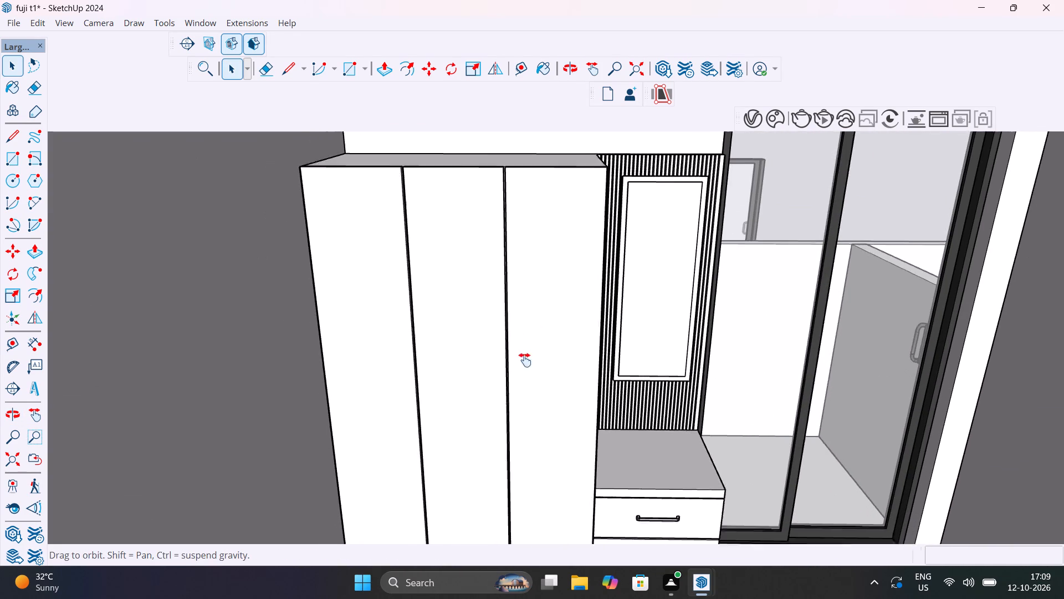
{"action": "middle_click_drag", "start_coordinate": [525, 360], "coordinate": [526, 408], "text": "shift"}
{"action": "scroll", "coordinate": [521, 389], "scroll_direction": "up", "scroll_amount": 7}
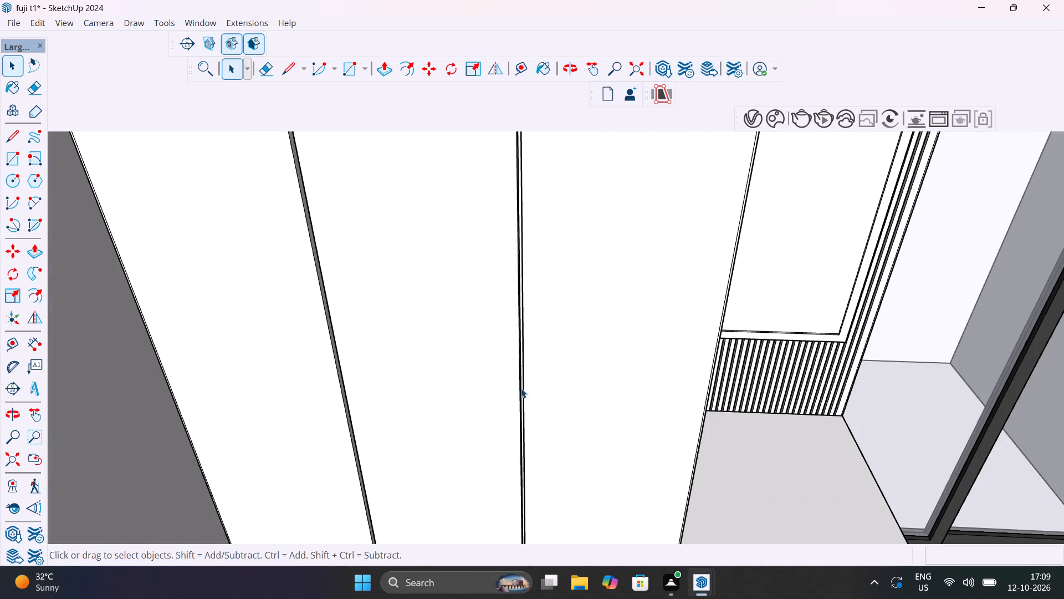
{"action": "middle_click_drag", "start_coordinate": [526, 390], "coordinate": [569, 499], "text": "shift"}
{"action": "middle_click_drag", "start_coordinate": [572, 344], "coordinate": [589, 372], "text": "shift"}
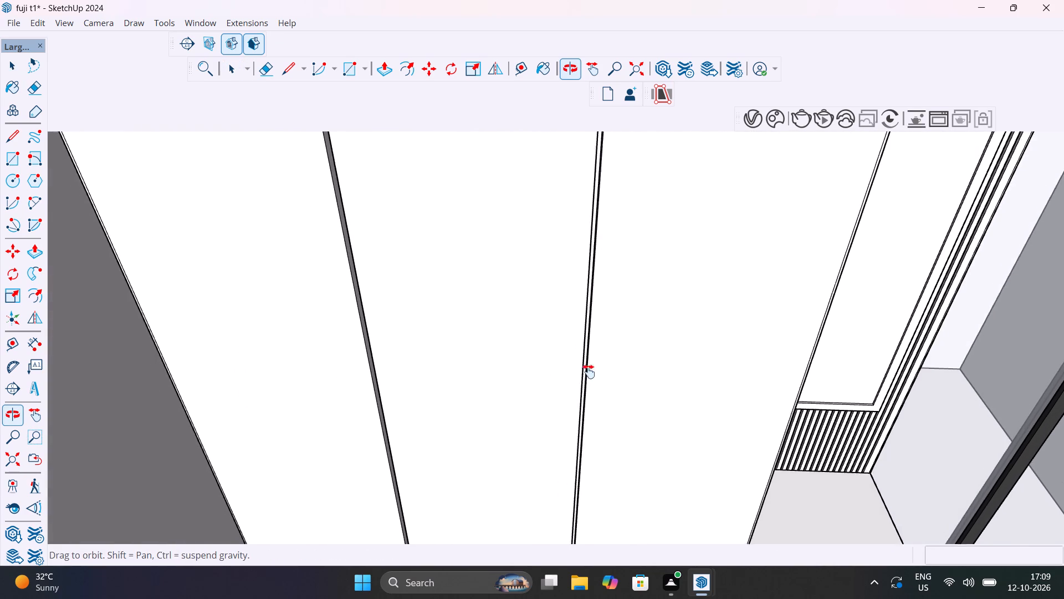
{"action": "middle_click_drag", "start_coordinate": [589, 372], "coordinate": [731, 395], "text": "shift"}
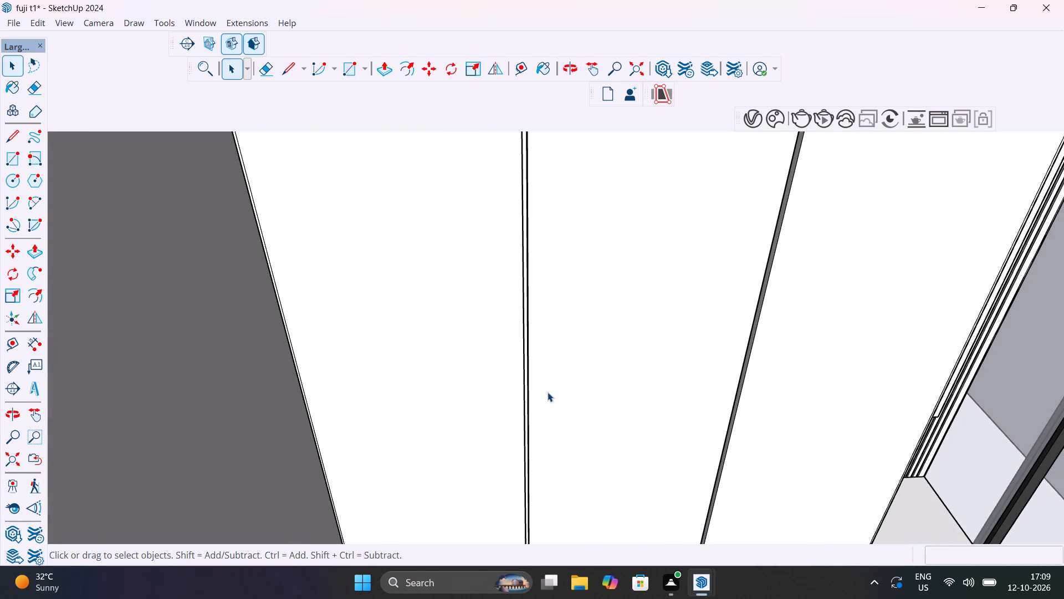
{"action": "scroll", "coordinate": [536, 395], "scroll_direction": "down", "scroll_amount": 2}
{"action": "scroll", "coordinate": [526, 408], "scroll_direction": "up", "scroll_amount": 2}
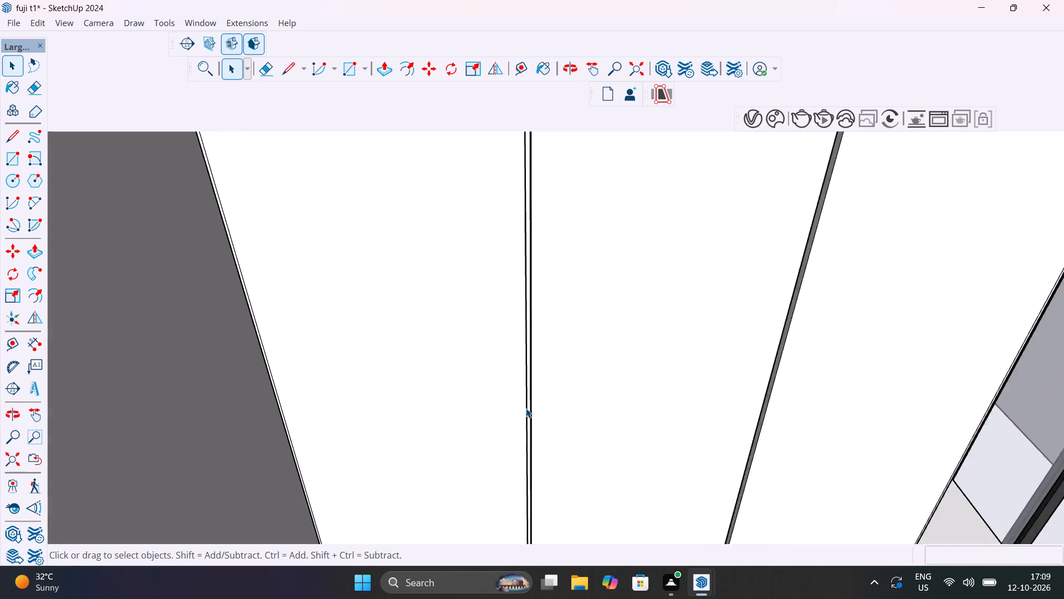
{"action": "scroll", "coordinate": [526, 408], "scroll_direction": "up", "scroll_amount": 2}
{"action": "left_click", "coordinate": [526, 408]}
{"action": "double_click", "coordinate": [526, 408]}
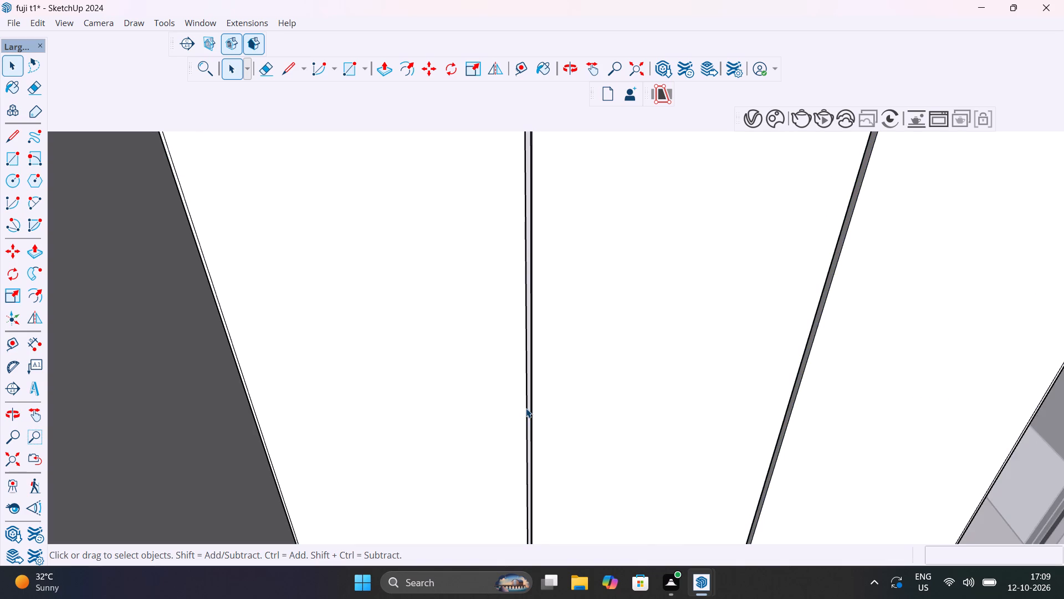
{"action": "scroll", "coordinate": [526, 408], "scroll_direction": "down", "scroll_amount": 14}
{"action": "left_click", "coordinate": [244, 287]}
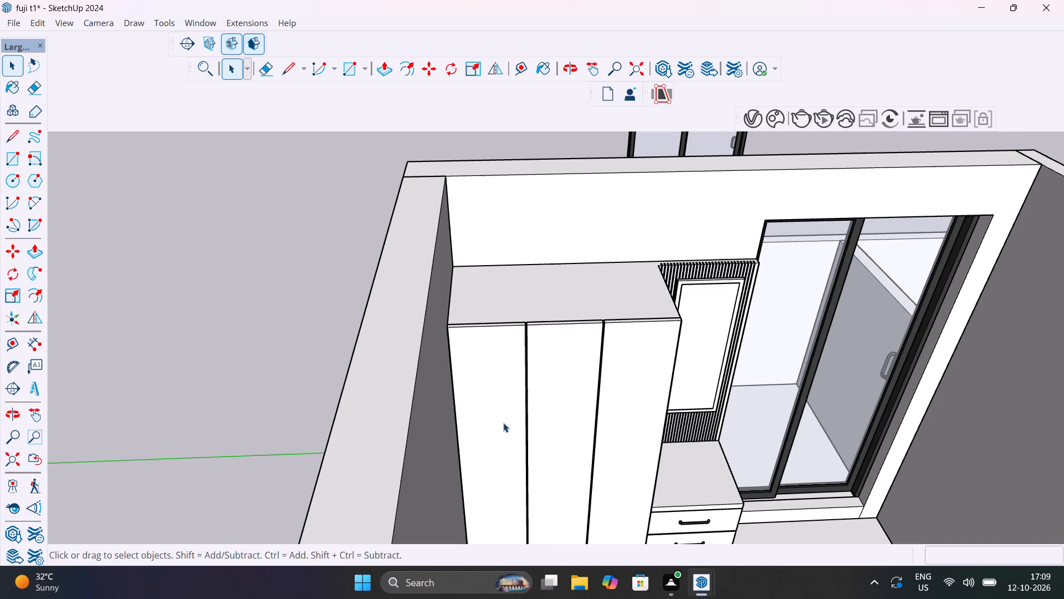
Place vertical guides 1" to either side of the gap between the wardrobe's first and middle doors.
{"action": "scroll", "coordinate": [534, 433], "scroll_direction": "up", "scroll_amount": 9}
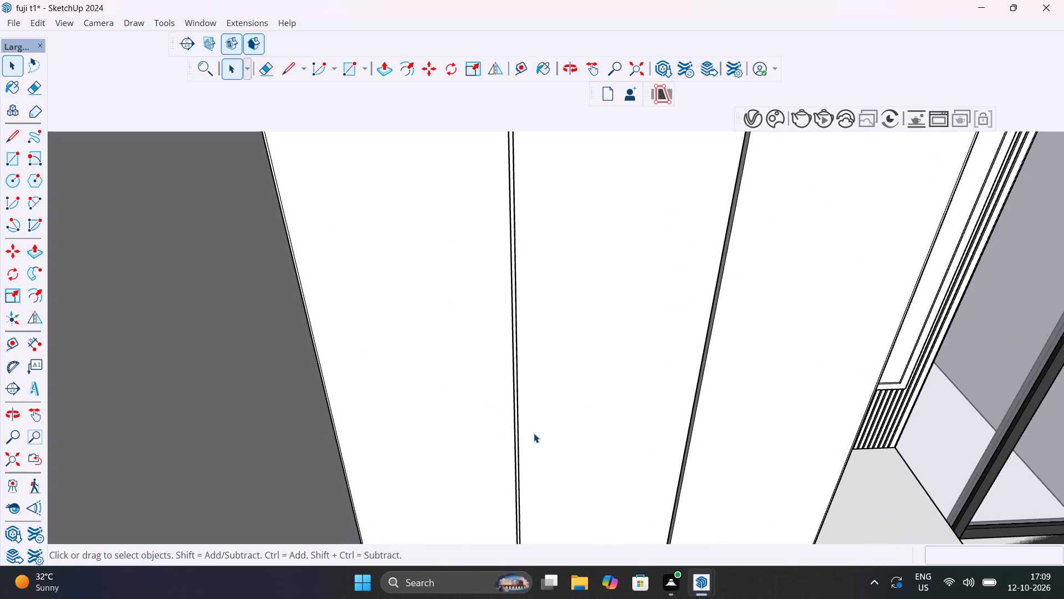
{"action": "key", "text": "t"}
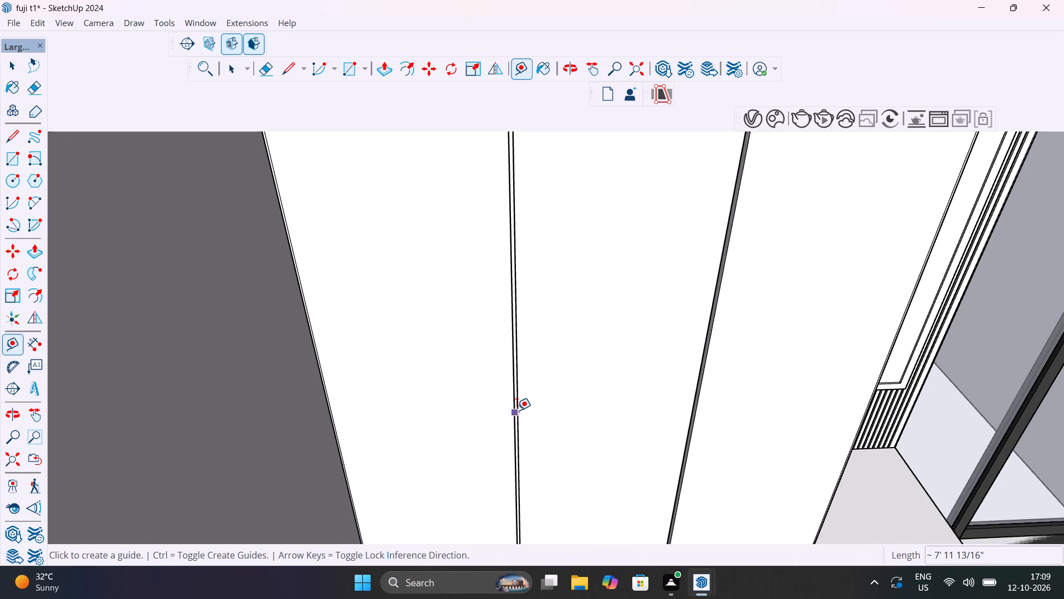
{"action": "left_click", "coordinate": [516, 409]}
{"action": "type", "text": "1\""}
{"action": "key", "text": "Return"}
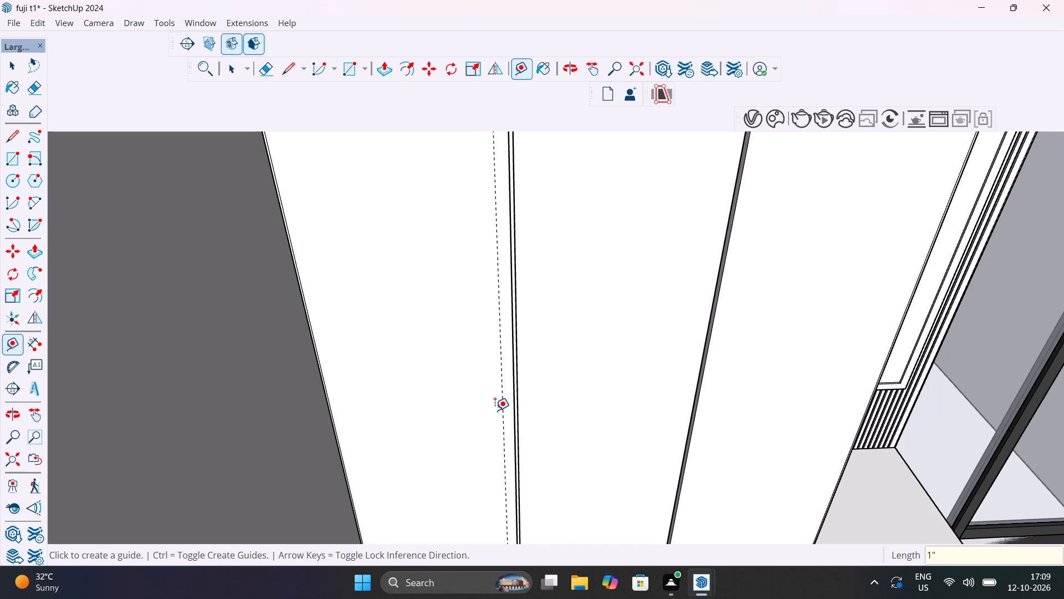
{"action": "left_click", "coordinate": [520, 390]}
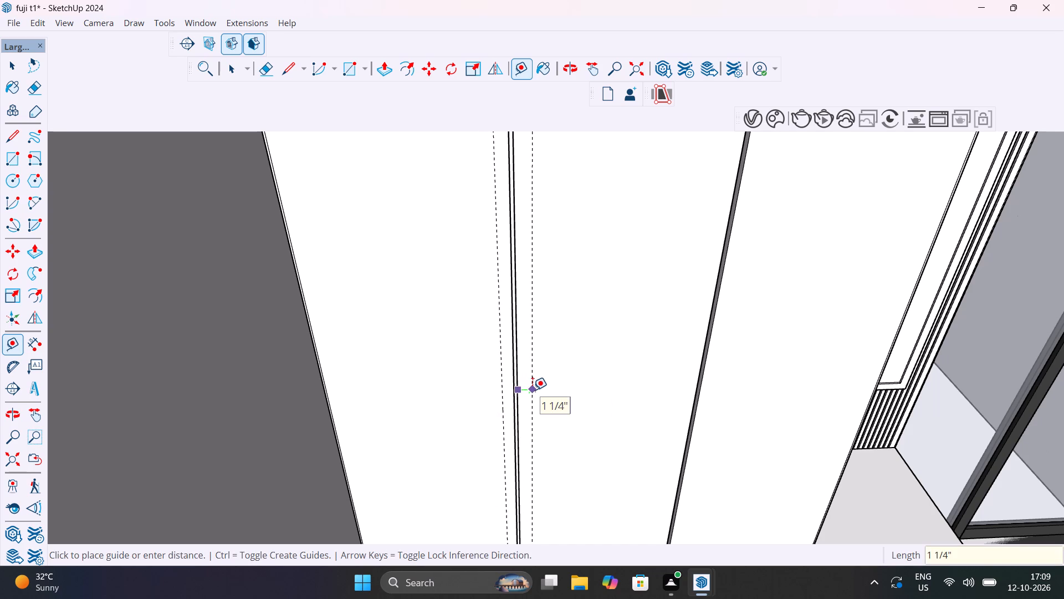
{"action": "type", "text": "1\""}
{"action": "key", "text": "Return"}
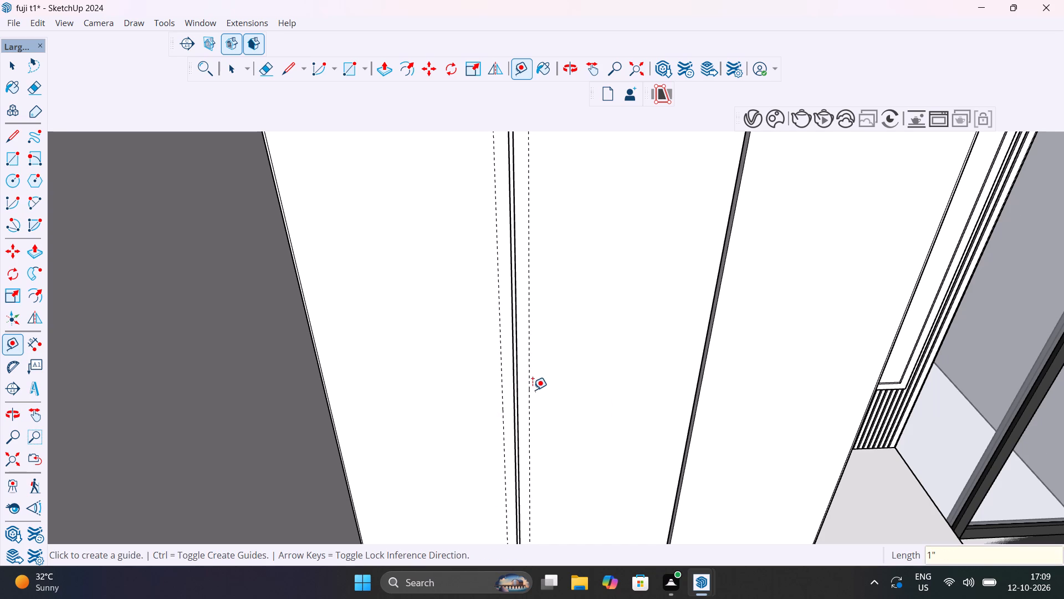
Place a vertical guide on the third wardrobe door, 1" from its edge along the gap with the middle door.
{"action": "scroll", "coordinate": [701, 380], "scroll_direction": "up", "scroll_amount": 6}
{"action": "left_click", "coordinate": [704, 375]}
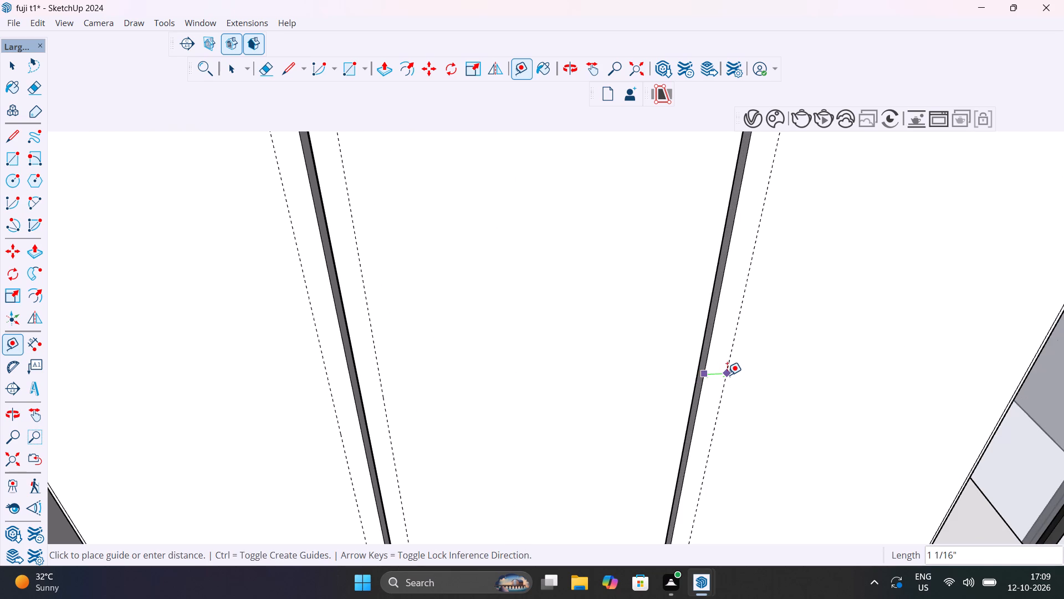
{"action": "type", "text": "1\""}
{"action": "key", "text": "Return"}
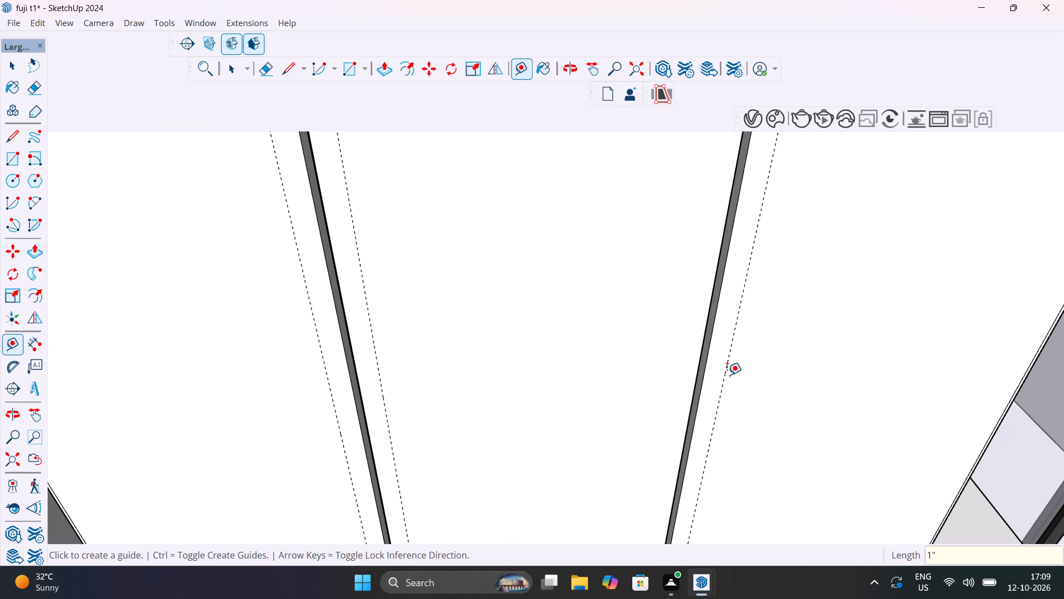
{"action": "key", "text": "space"}
Place a horizontal guide across the wardrobe doors 4' above their bottom edge.
{"action": "scroll", "coordinate": [727, 375], "scroll_direction": "down", "scroll_amount": 20}
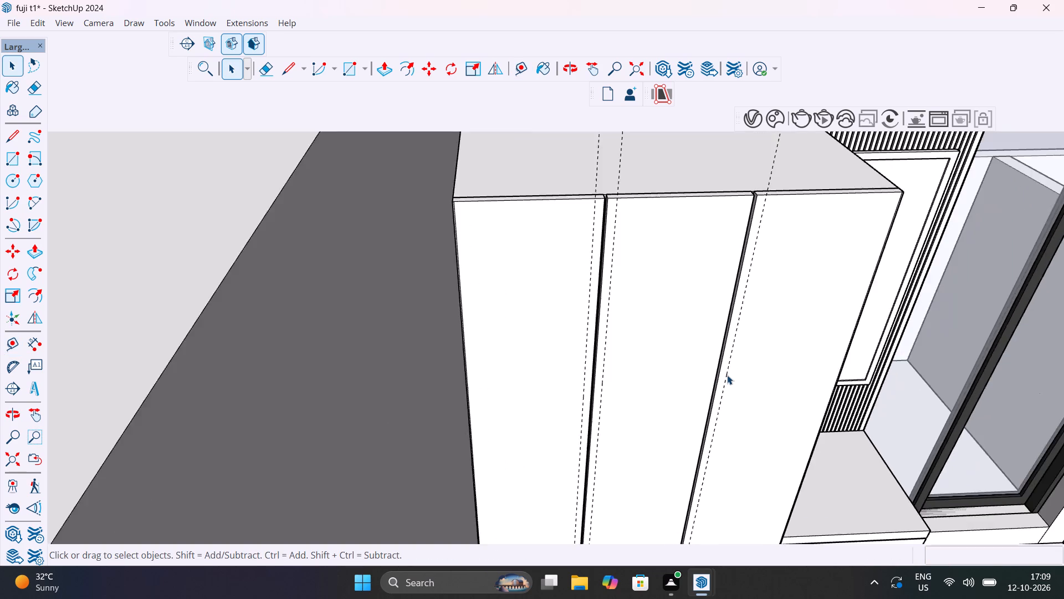
{"action": "scroll", "coordinate": [727, 375], "scroll_direction": "down", "scroll_amount": 1}
{"action": "middle_click_drag", "start_coordinate": [722, 404], "coordinate": [494, 371], "text": "shift"}
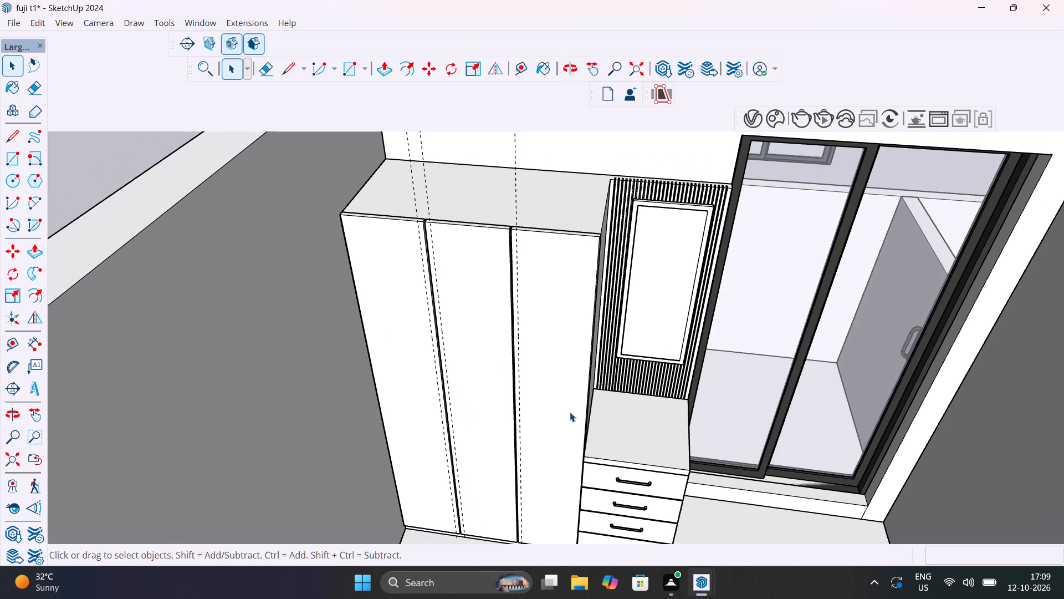
{"action": "middle_click_drag", "start_coordinate": [588, 408], "coordinate": [620, 311]}
{"action": "scroll", "coordinate": [621, 332], "scroll_direction": "down", "scroll_amount": 5}
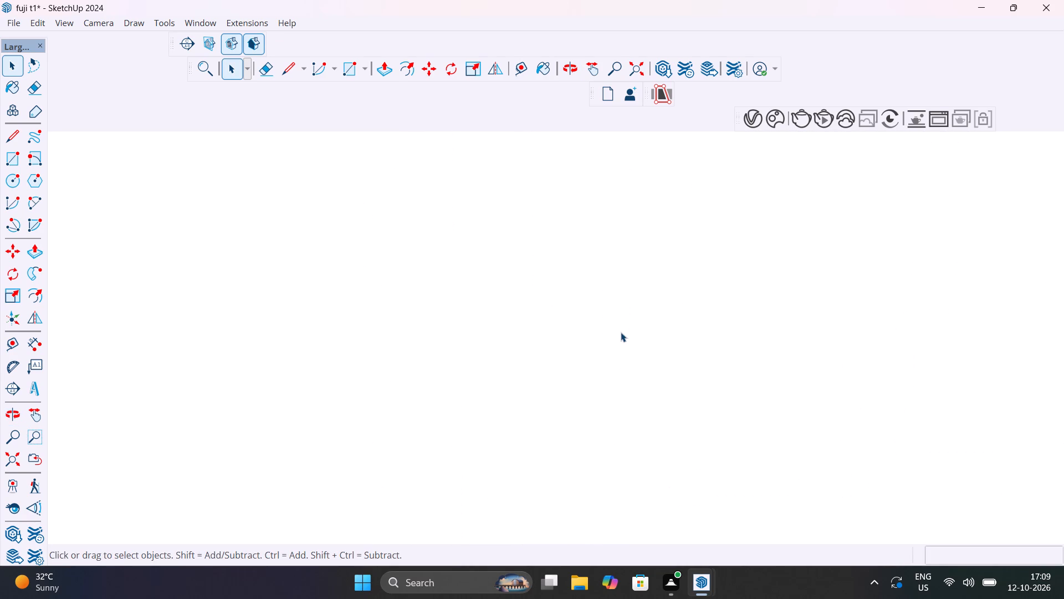
{"action": "scroll", "coordinate": [621, 338], "scroll_direction": "up", "scroll_amount": 20}
{"action": "scroll", "coordinate": [621, 338], "scroll_direction": "up", "scroll_amount": 12}
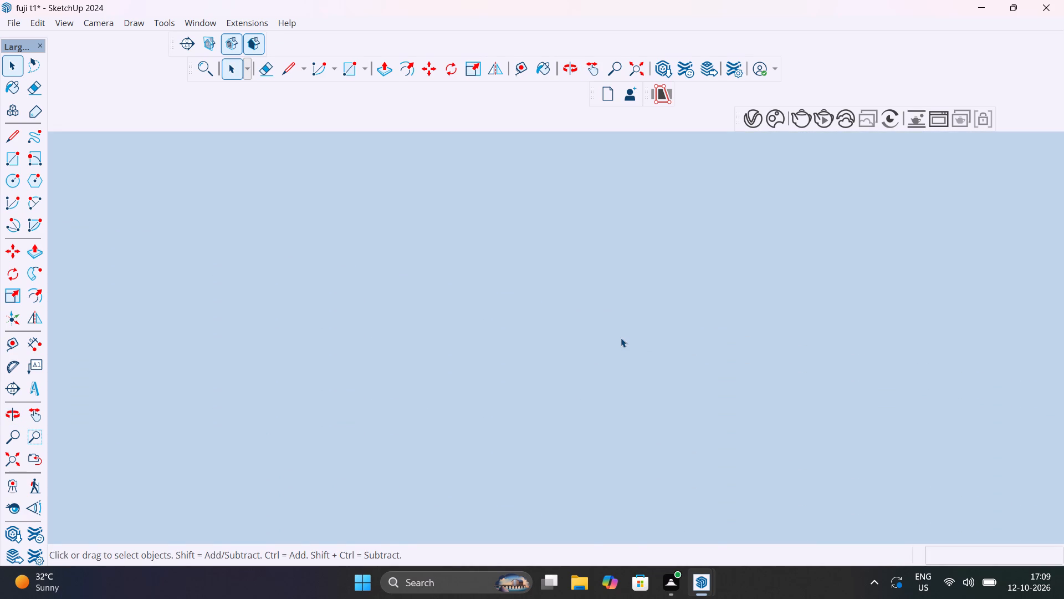
{"action": "scroll", "coordinate": [621, 338], "scroll_direction": "up", "scroll_amount": 10}
{"action": "scroll", "coordinate": [585, 383], "scroll_direction": "down", "scroll_amount": 5}
{"action": "scroll", "coordinate": [585, 382], "scroll_direction": "up", "scroll_amount": 6}
{"action": "scroll", "coordinate": [581, 377], "scroll_direction": "up", "scroll_amount": 17}
{"action": "middle_click_drag", "start_coordinate": [489, 423], "coordinate": [393, 353]}
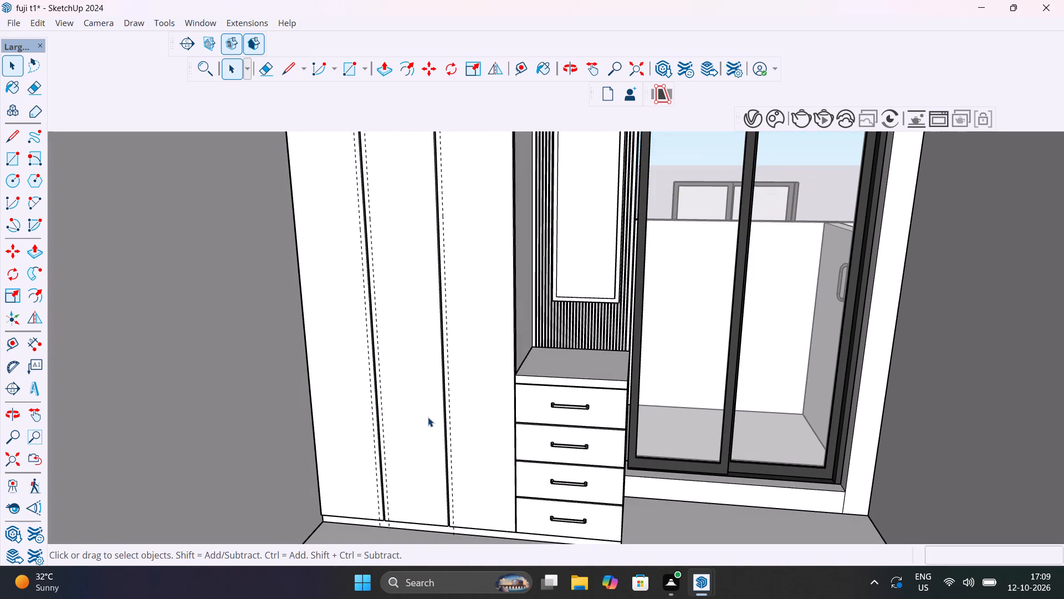
{"action": "key", "text": "t"}
{"action": "left_click", "coordinate": [482, 527]}
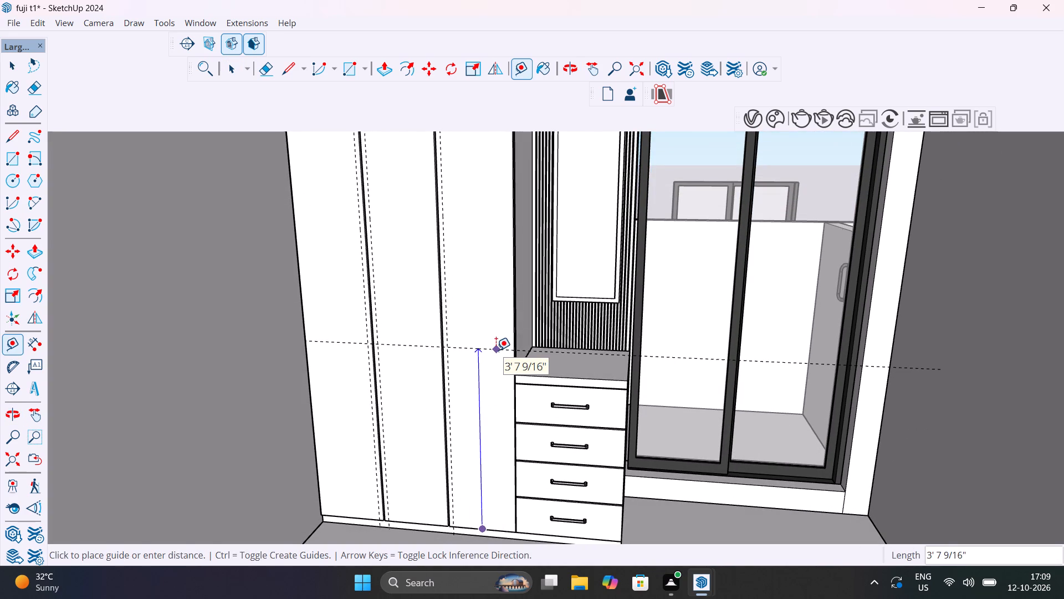
{"action": "type", "text": "3'"}
{"action": "key", "text": "Return"}
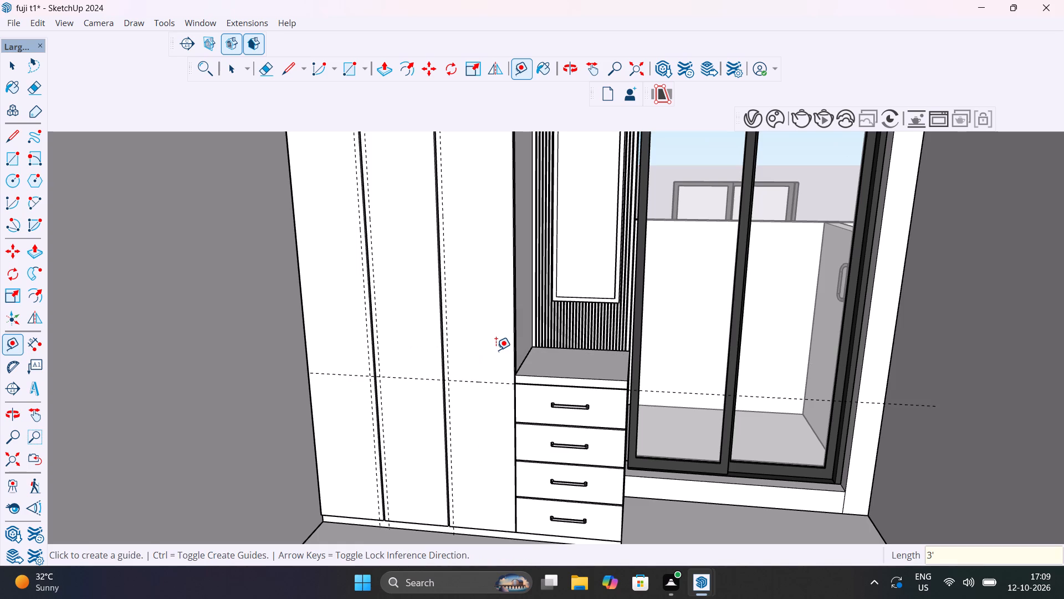
{"action": "type", "text": "4'"}
{"action": "key", "text": "Return"}
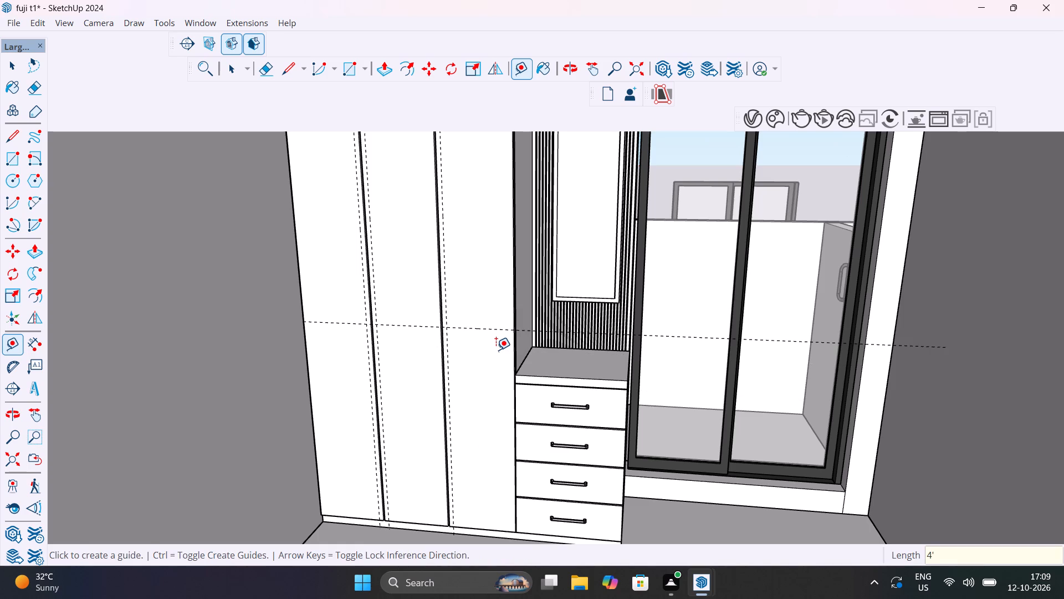
{"action": "scroll", "coordinate": [497, 361], "scroll_direction": "down", "scroll_amount": 4}
{"action": "scroll", "coordinate": [500, 362], "scroll_direction": "up", "scroll_amount": 16}
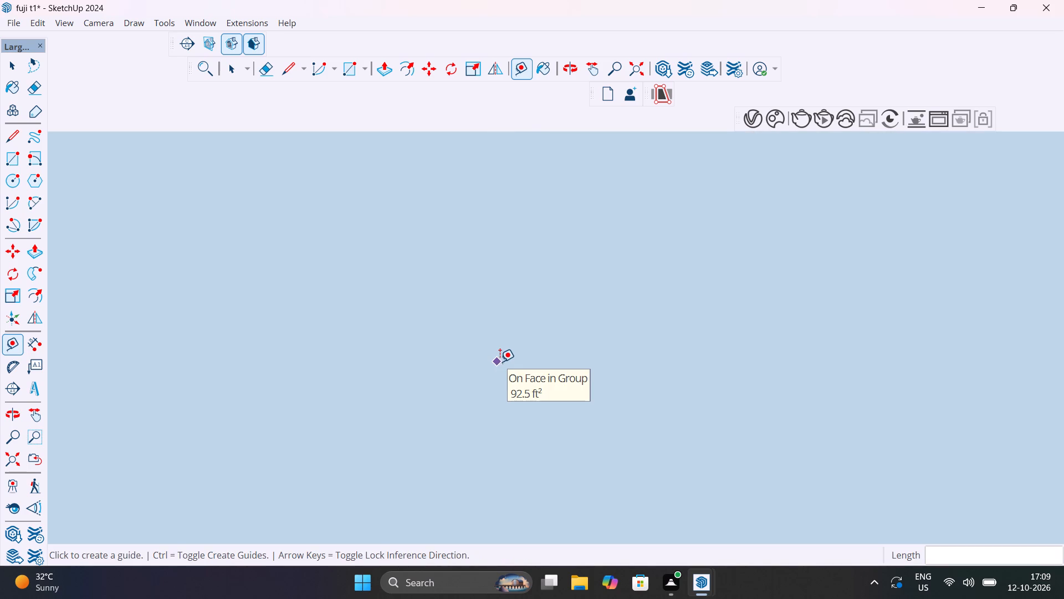
Place a second horizontal guide across the wardrobe doors, 2' above the existing horizontal guide.
{"action": "scroll", "coordinate": [500, 362], "scroll_direction": "up", "scroll_amount": 15}
{"action": "middle_click_drag", "start_coordinate": [488, 373], "coordinate": [505, 425], "text": "shift"}
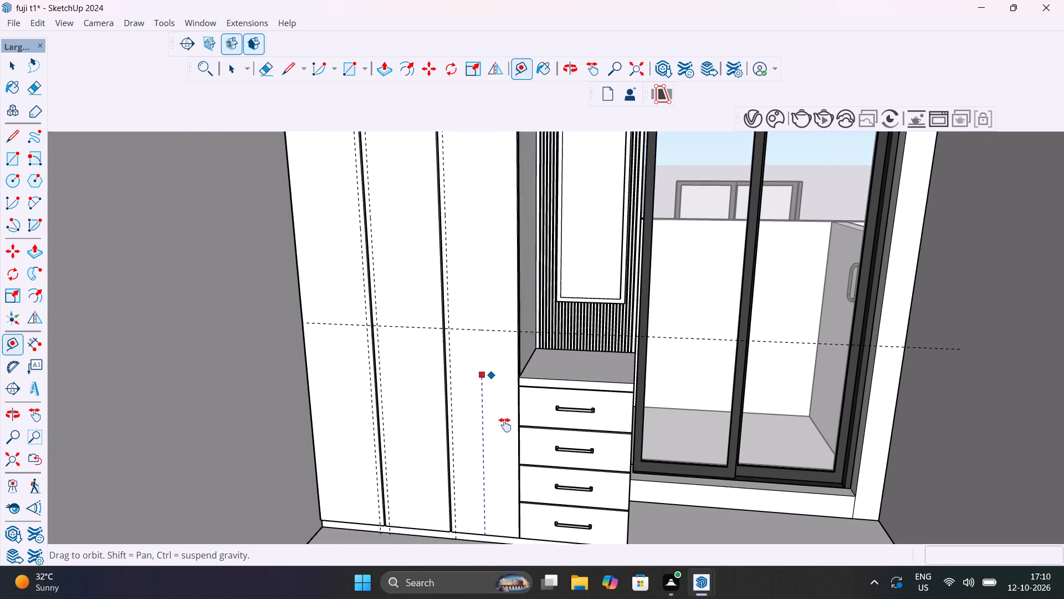
{"action": "middle_click_drag", "start_coordinate": [505, 425], "coordinate": [532, 493], "text": "shift"}
{"action": "left_click", "coordinate": [458, 446]}
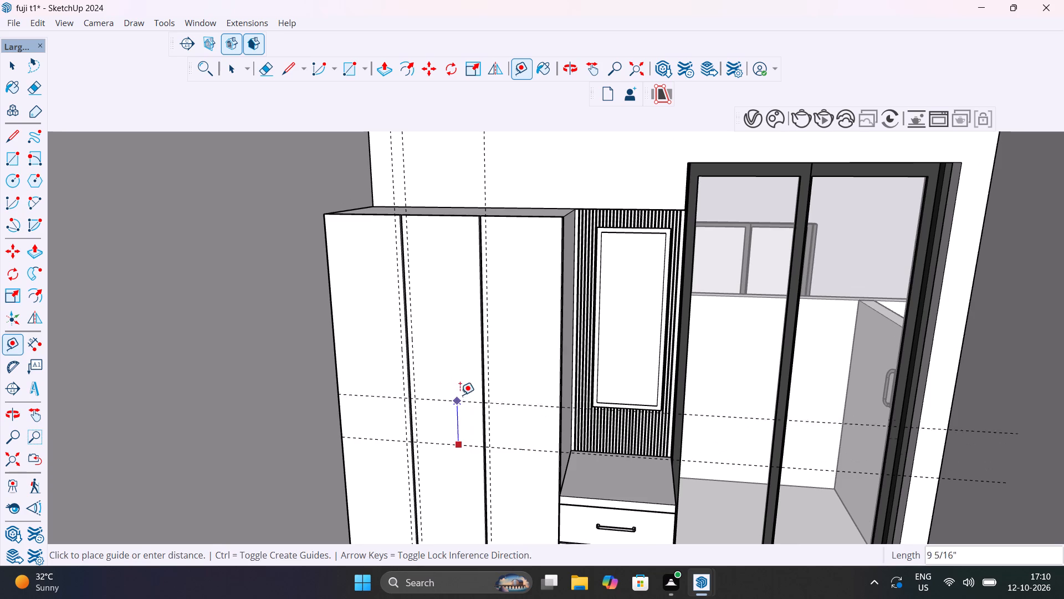
{"action": "type", "text": "2'"}
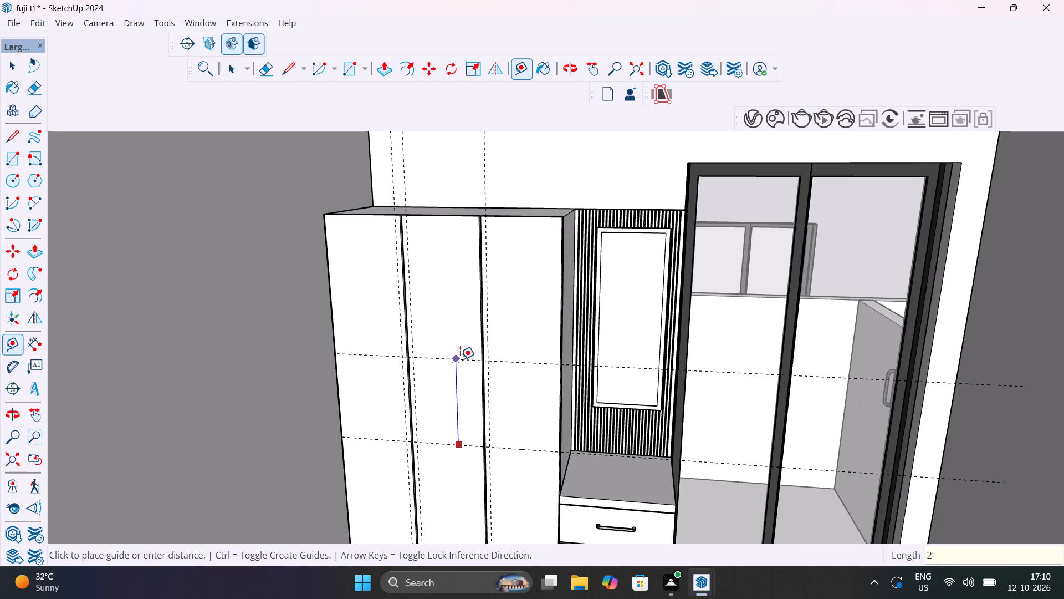
{"action": "key", "text": "Return"}
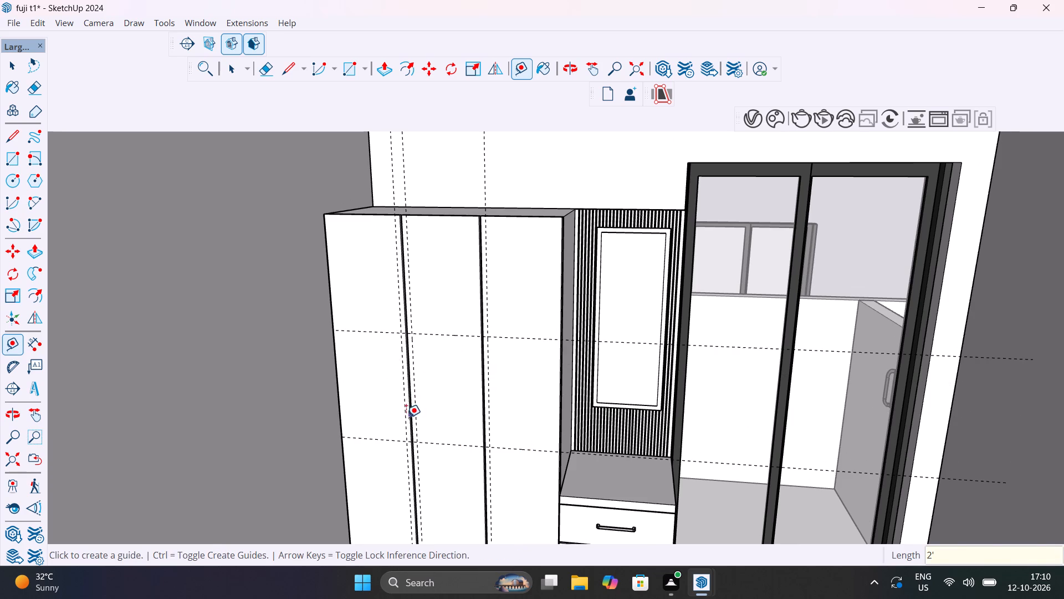
Open 3D Warehouse and look through the handles models for one that suits the wardrobe doors.
{"action": "scroll", "coordinate": [406, 418], "scroll_direction": "up", "scroll_amount": 5}
{"action": "middle_click_drag", "start_coordinate": [411, 424], "coordinate": [465, 424]}
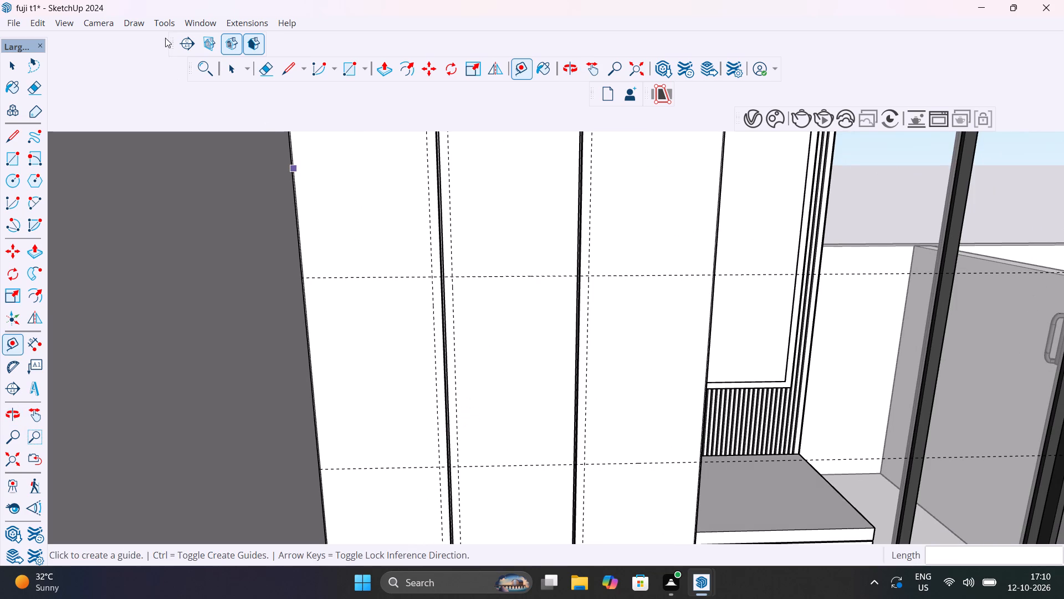
{"action": "left_click", "coordinate": [209, 26]}
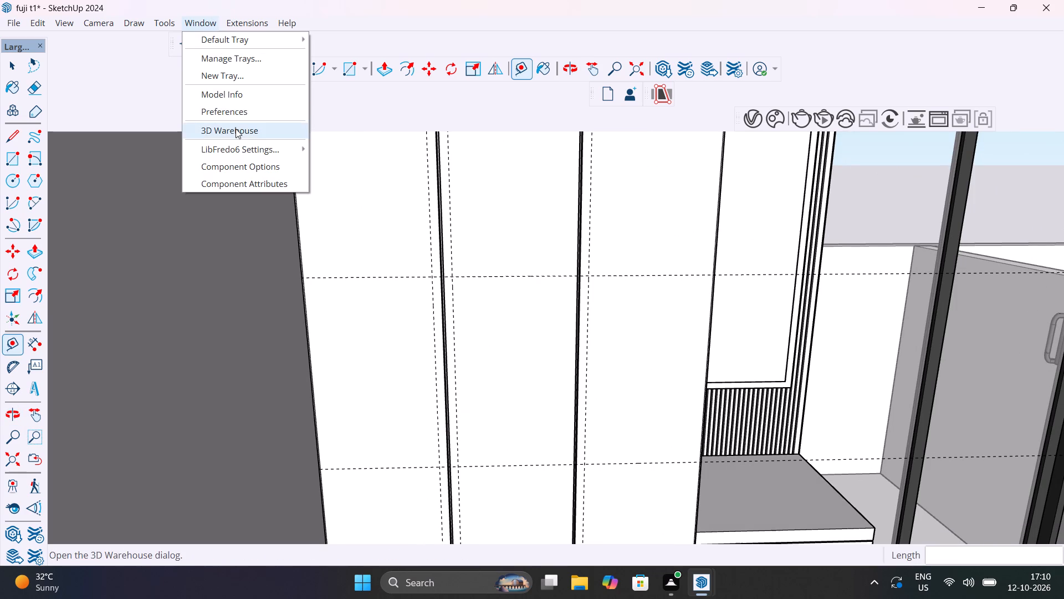
{"action": "left_click", "coordinate": [236, 129]}
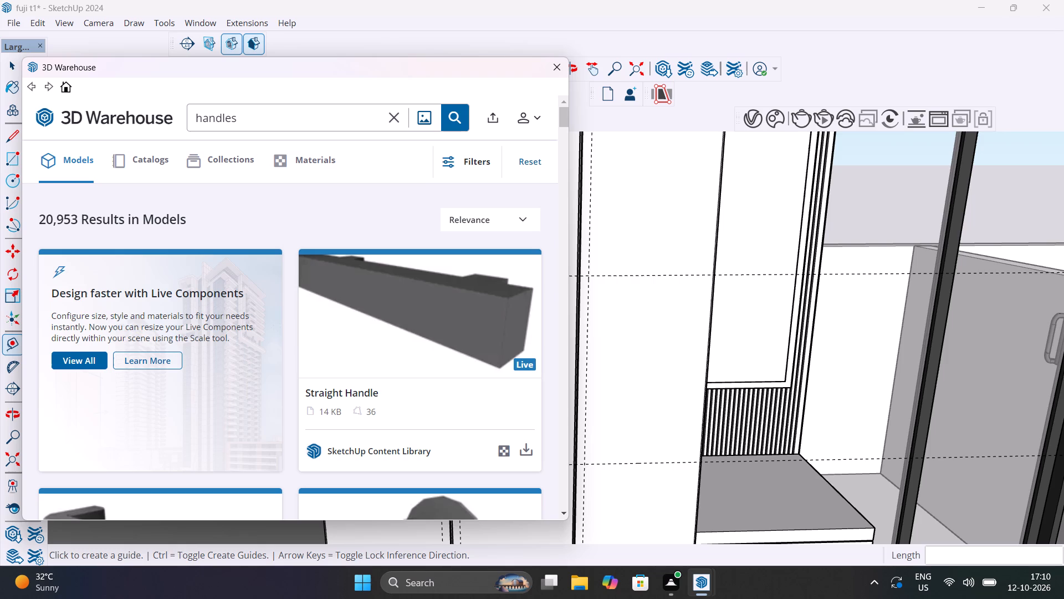
{"action": "scroll", "coordinate": [435, 231], "scroll_direction": "down", "scroll_amount": 5}
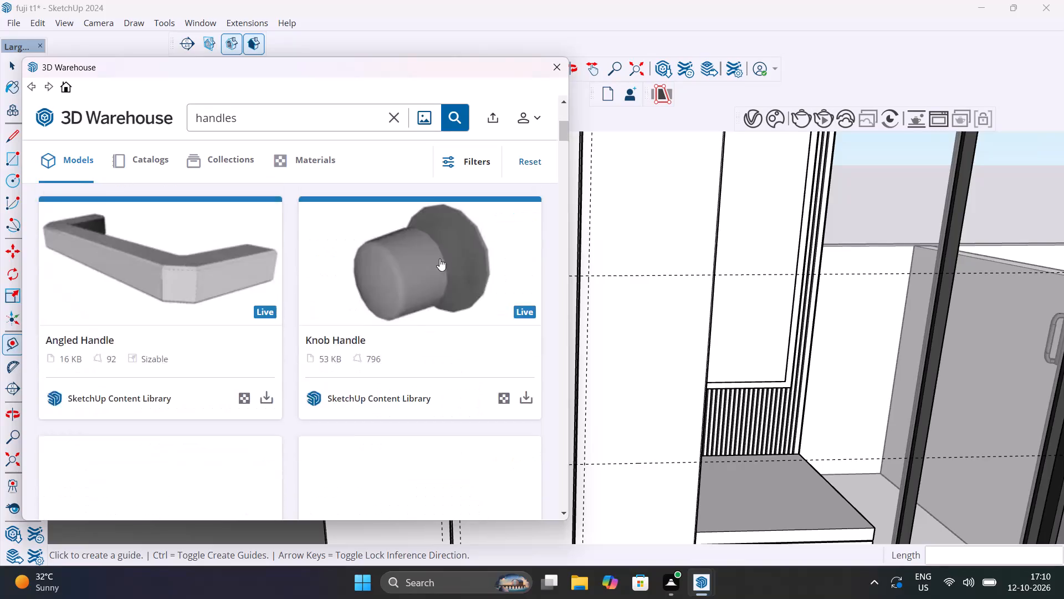
{"action": "scroll", "coordinate": [437, 261], "scroll_direction": "down", "scroll_amount": 7}
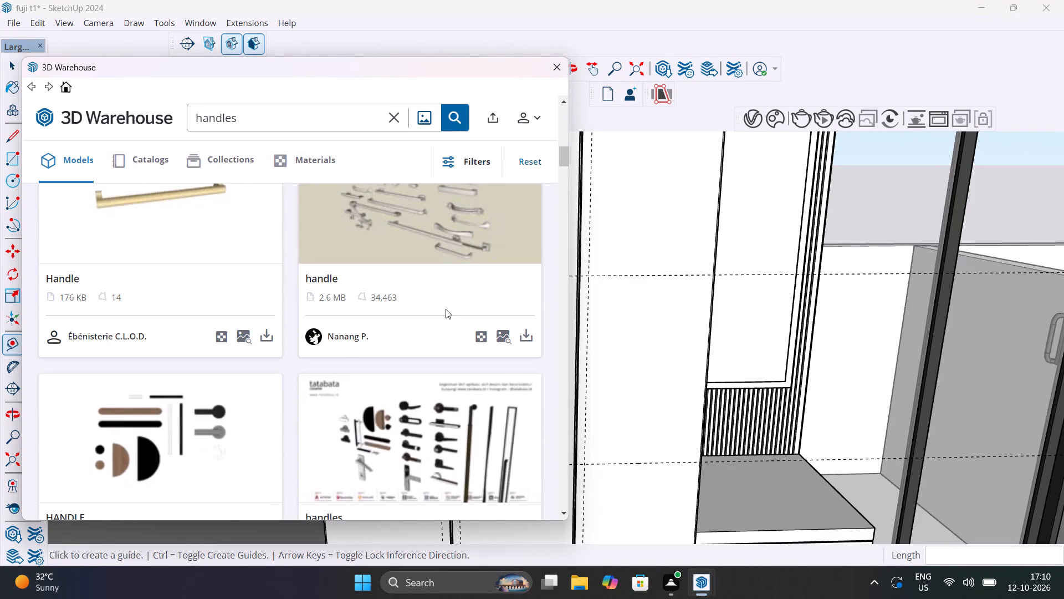
{"action": "scroll", "coordinate": [446, 309], "scroll_direction": "down", "scroll_amount": 6}
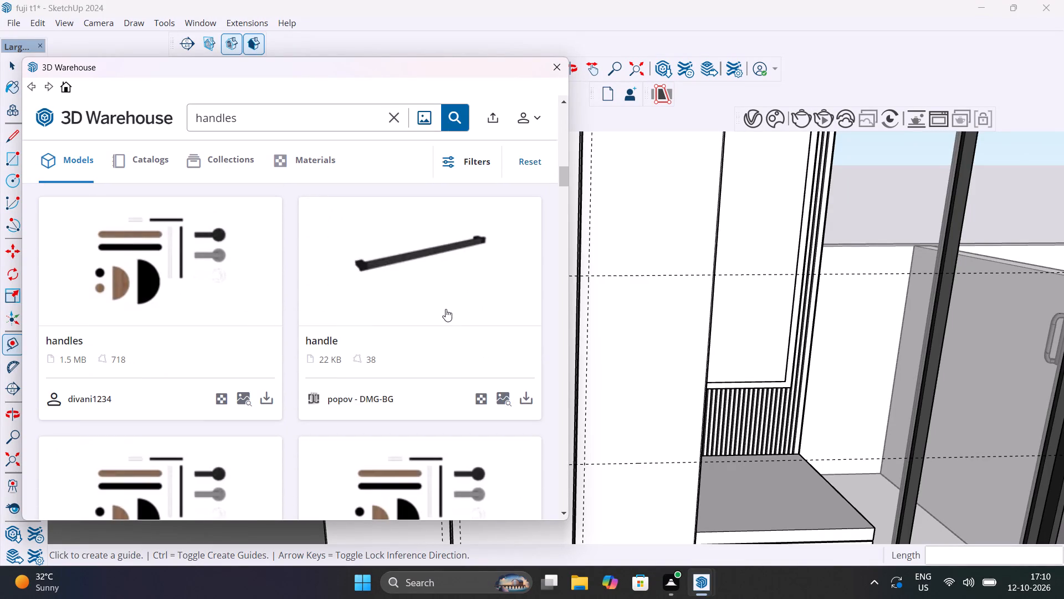
{"action": "scroll", "coordinate": [446, 309], "scroll_direction": "down", "scroll_amount": 12}
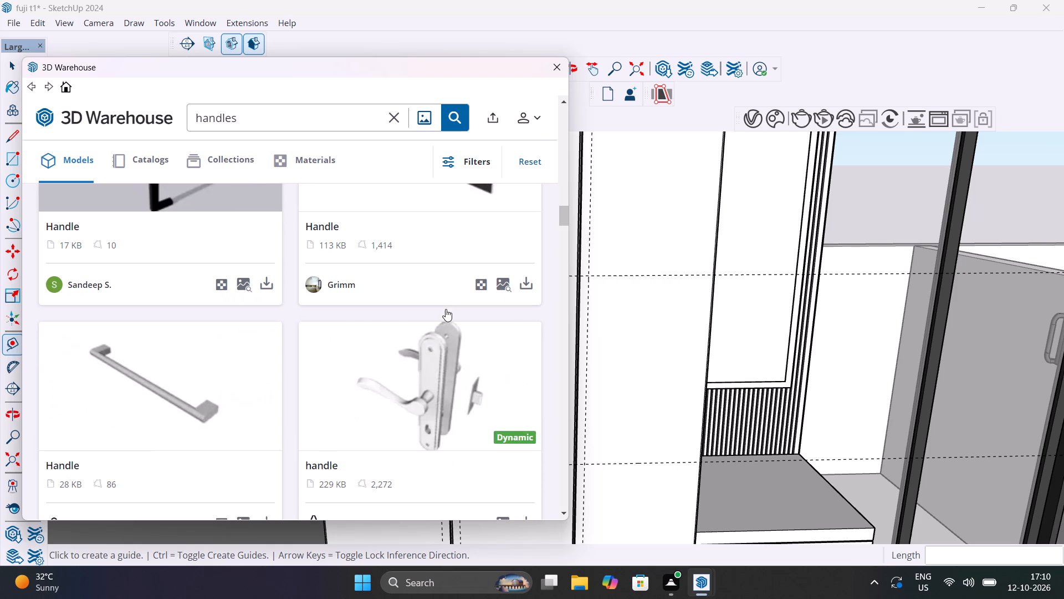
{"action": "scroll", "coordinate": [446, 309], "scroll_direction": "down", "scroll_amount": 18}
{"action": "scroll", "coordinate": [446, 309], "scroll_direction": "down", "scroll_amount": 11}
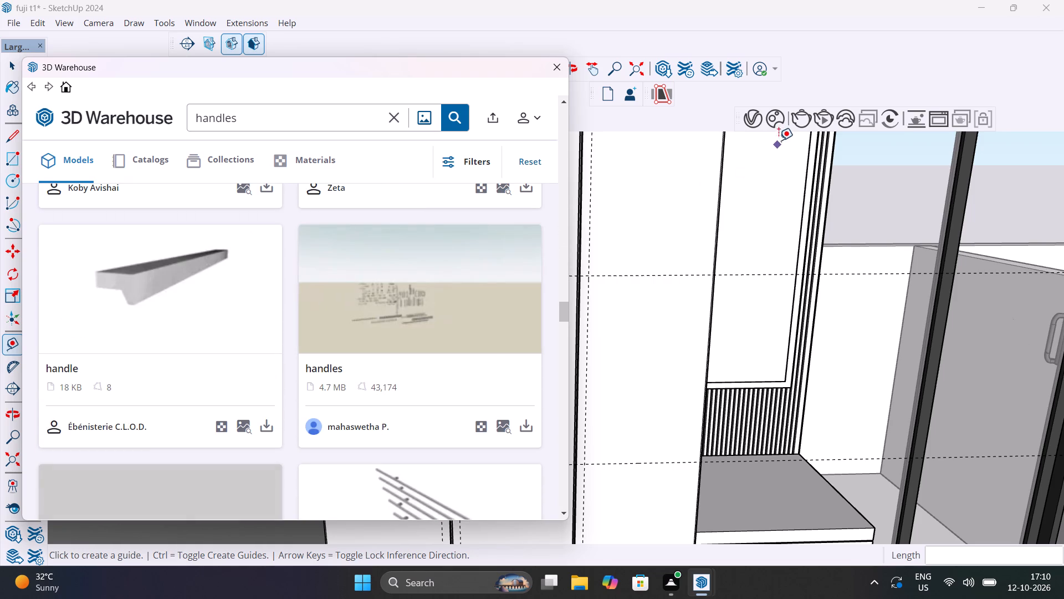
Switch to the Chaos Cosmos Browser and search its assets for handles.
{"action": "left_click", "coordinate": [775, 116]}
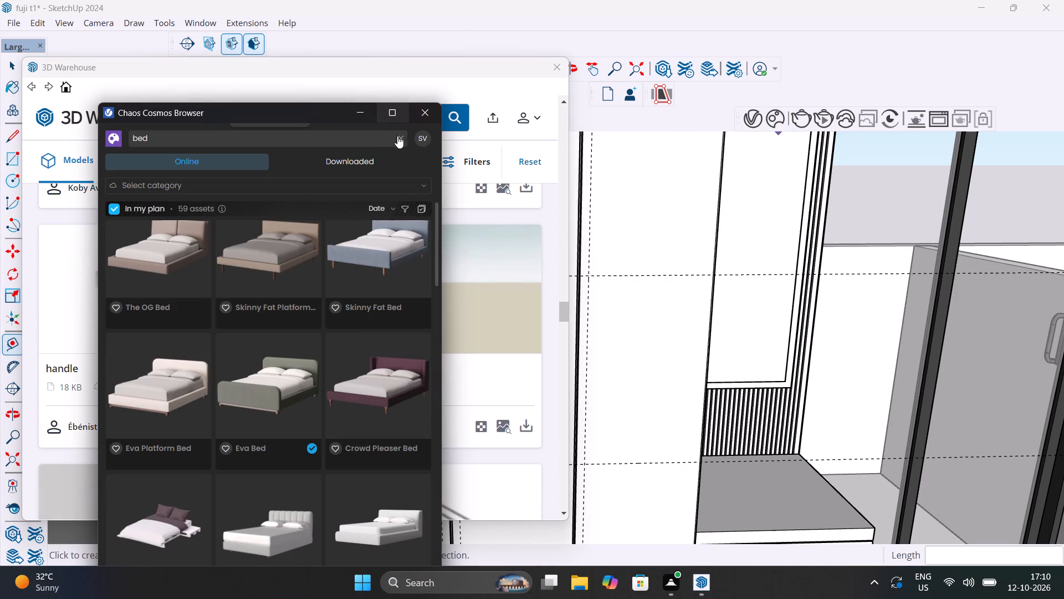
{"action": "left_click", "coordinate": [401, 136]}
{"action": "left_click", "coordinate": [351, 139]}
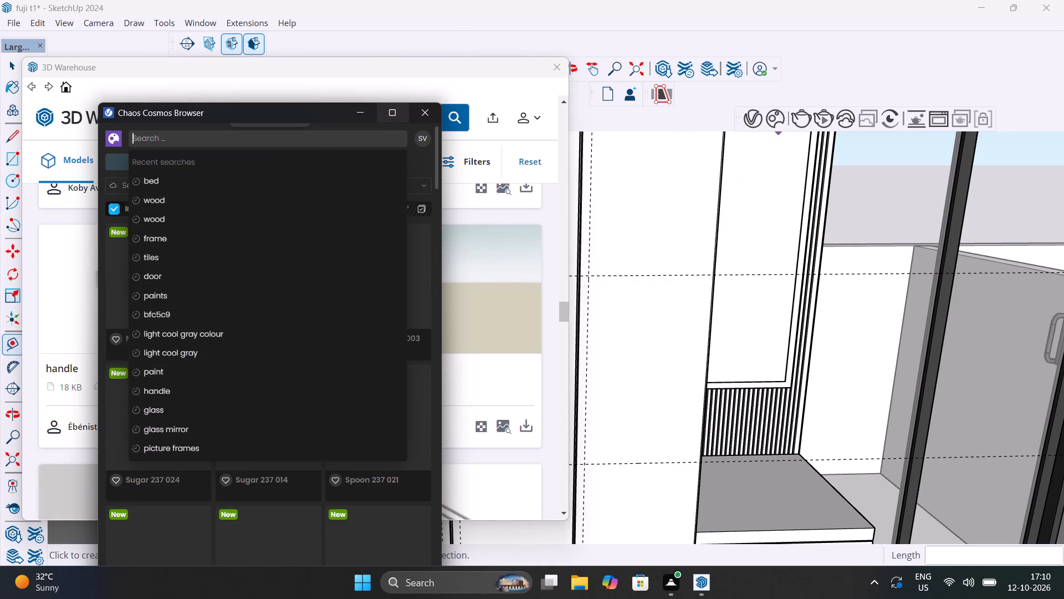
{"action": "type", "text": "HANDLES"}
{"action": "key", "text": "Return"}
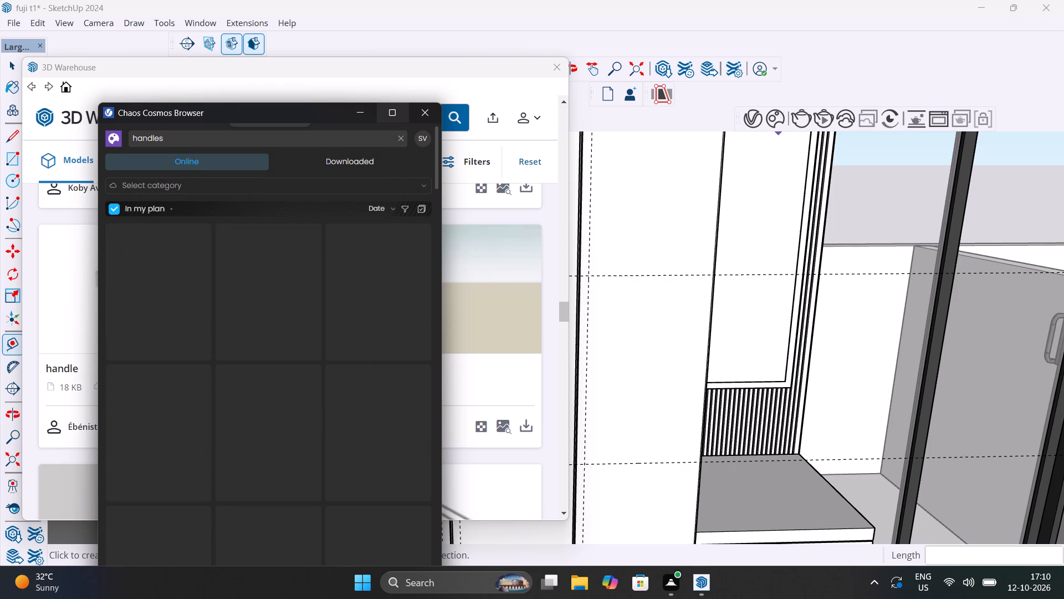
Look through the Chaos Cosmos handles results for a handle that suits the wardrobe doors.
{"action": "scroll", "coordinate": [371, 264], "scroll_direction": "down", "scroll_amount": 3}
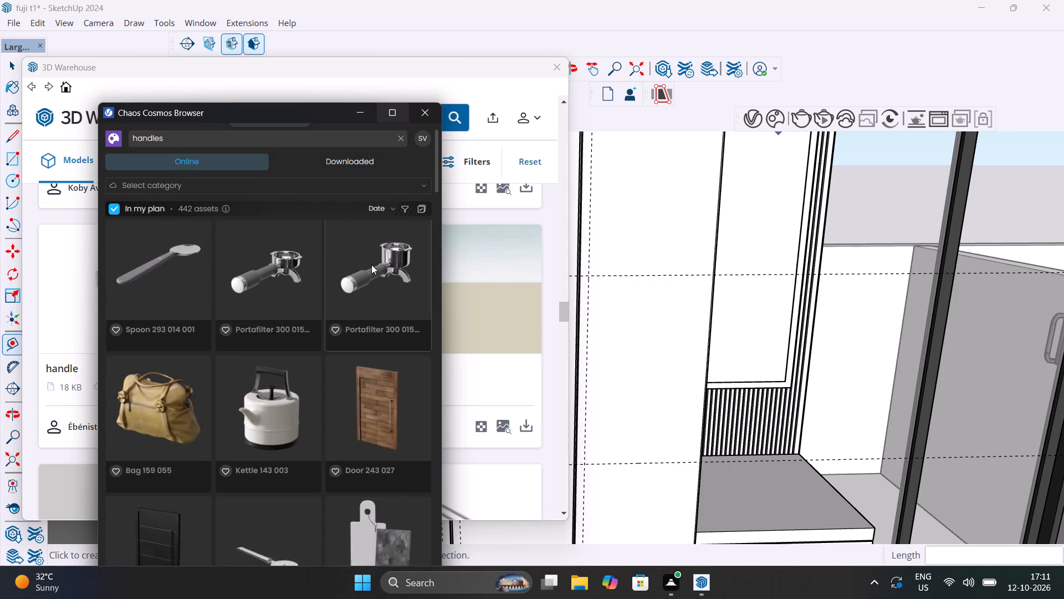
{"action": "scroll", "coordinate": [371, 265], "scroll_direction": "up", "scroll_amount": 4}
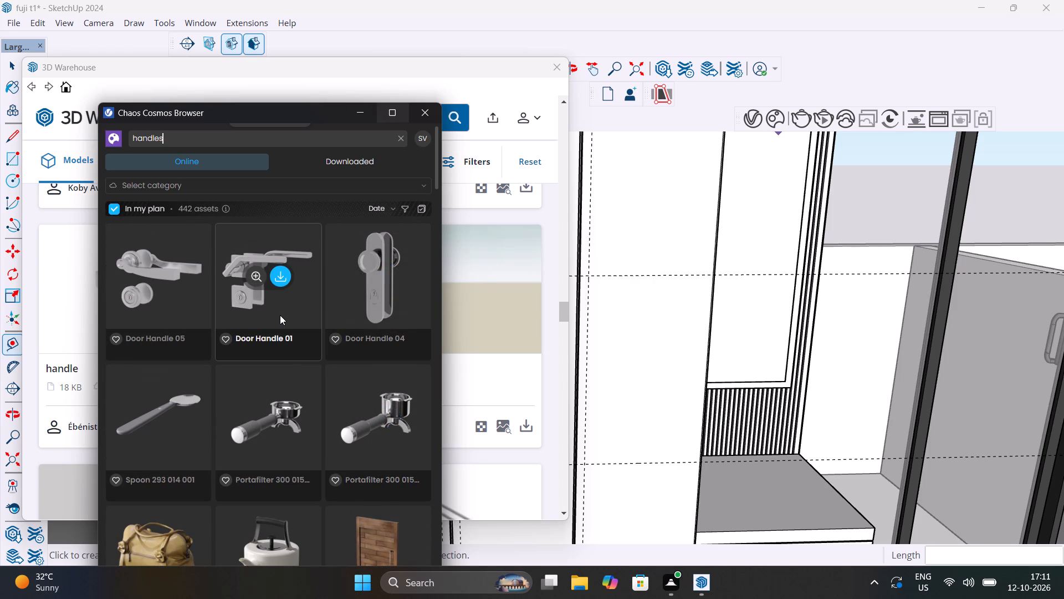
{"action": "scroll", "coordinate": [278, 379], "scroll_direction": "down", "scroll_amount": 19}
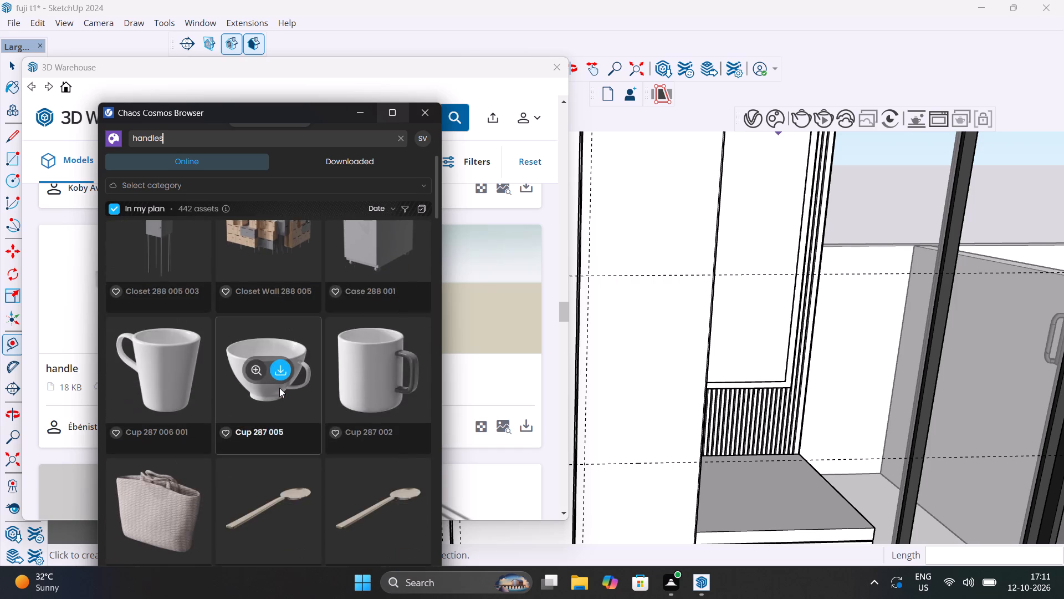
{"action": "scroll", "coordinate": [279, 388], "scroll_direction": "down", "scroll_amount": 17}
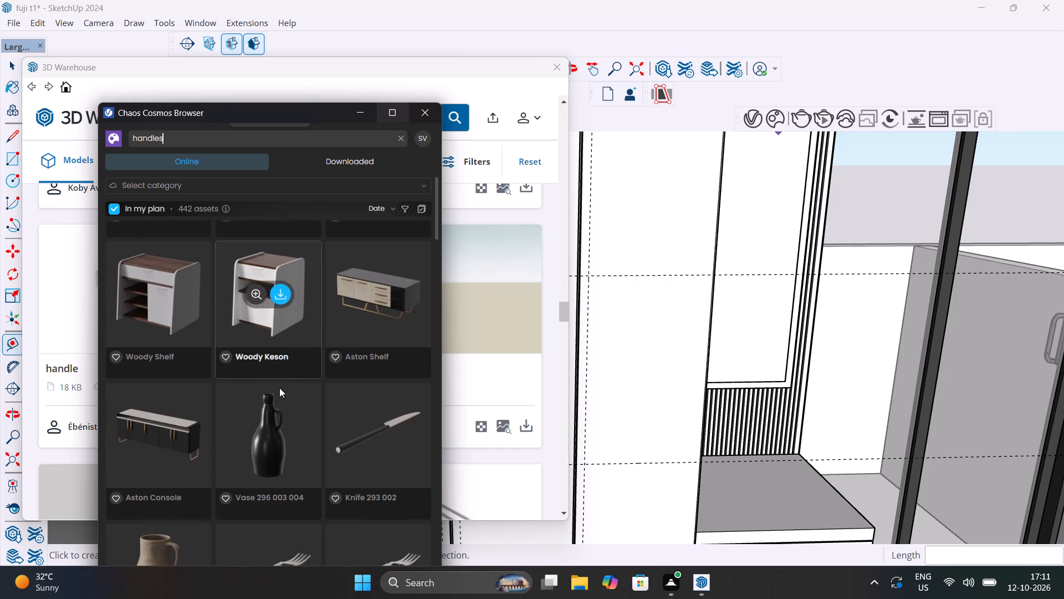
{"action": "scroll", "coordinate": [279, 388], "scroll_direction": "down", "scroll_amount": 13}
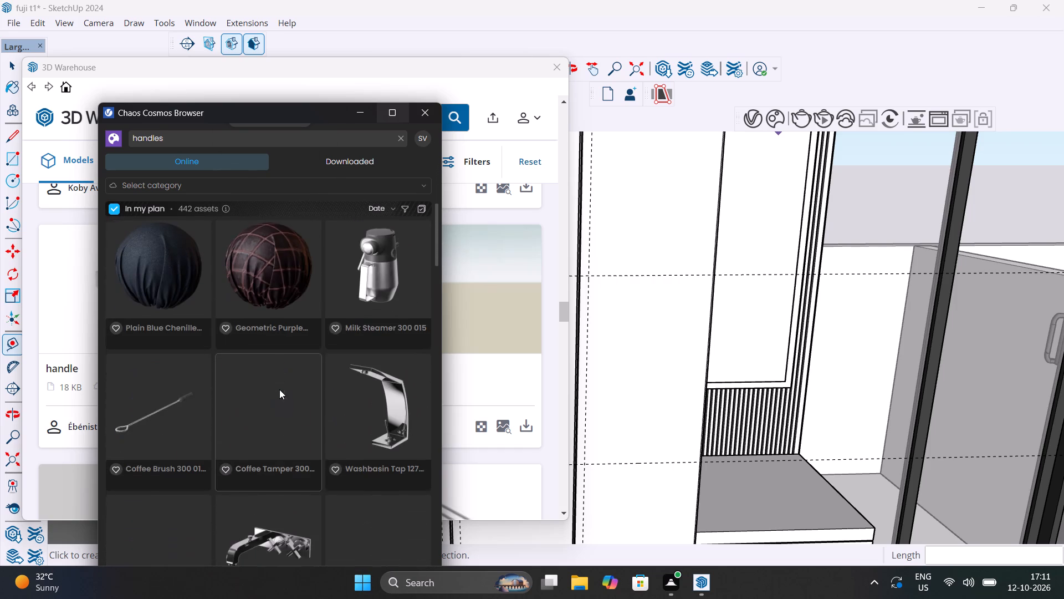
{"action": "scroll", "coordinate": [279, 389], "scroll_direction": "down", "scroll_amount": 13}
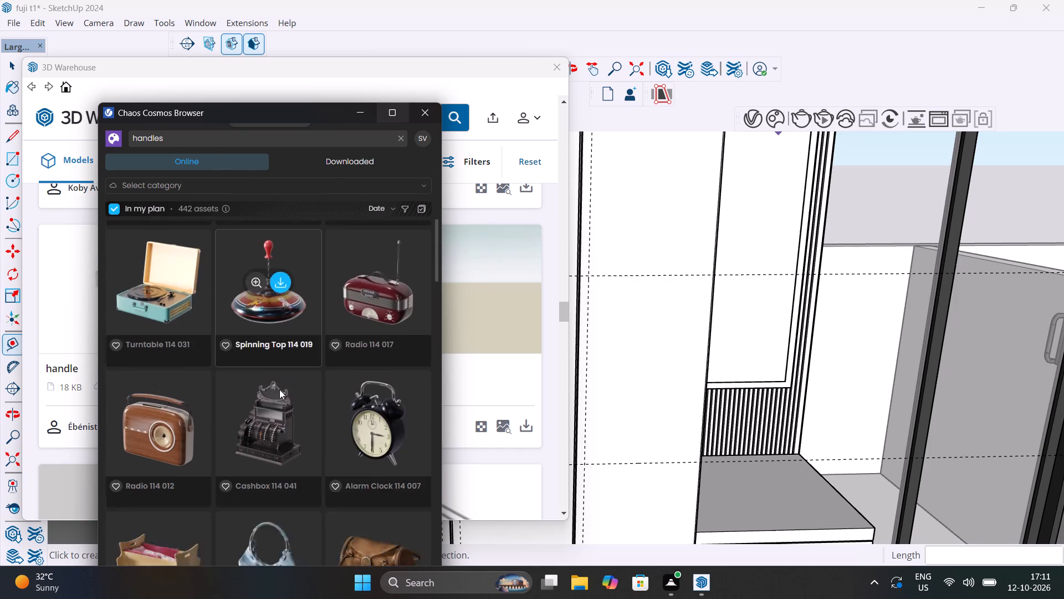
{"action": "scroll", "coordinate": [279, 389], "scroll_direction": "down", "scroll_amount": 18}
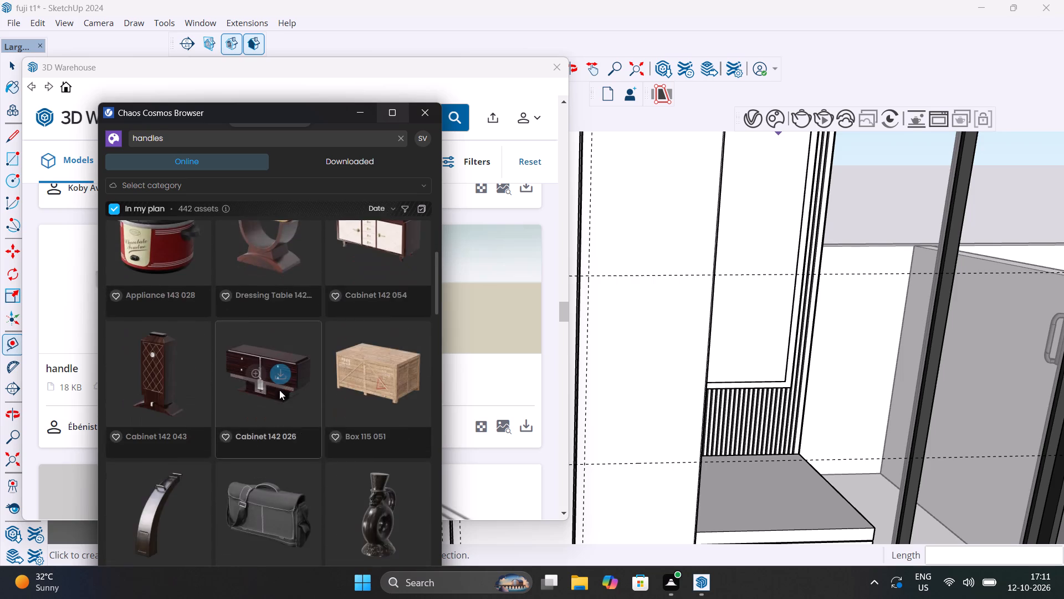
{"action": "scroll", "coordinate": [279, 390], "scroll_direction": "down", "scroll_amount": 4}
{"action": "scroll", "coordinate": [279, 390], "scroll_direction": "up", "scroll_amount": 2}
{"action": "scroll", "coordinate": [279, 390], "scroll_direction": "down", "scroll_amount": 5}
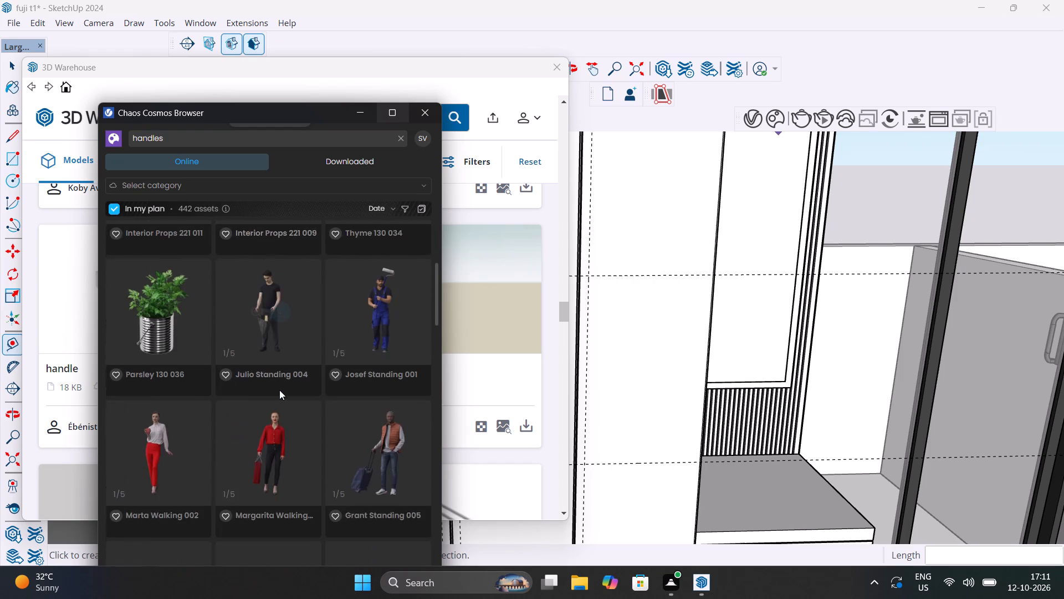
{"action": "scroll", "coordinate": [279, 390], "scroll_direction": "down", "scroll_amount": 18}
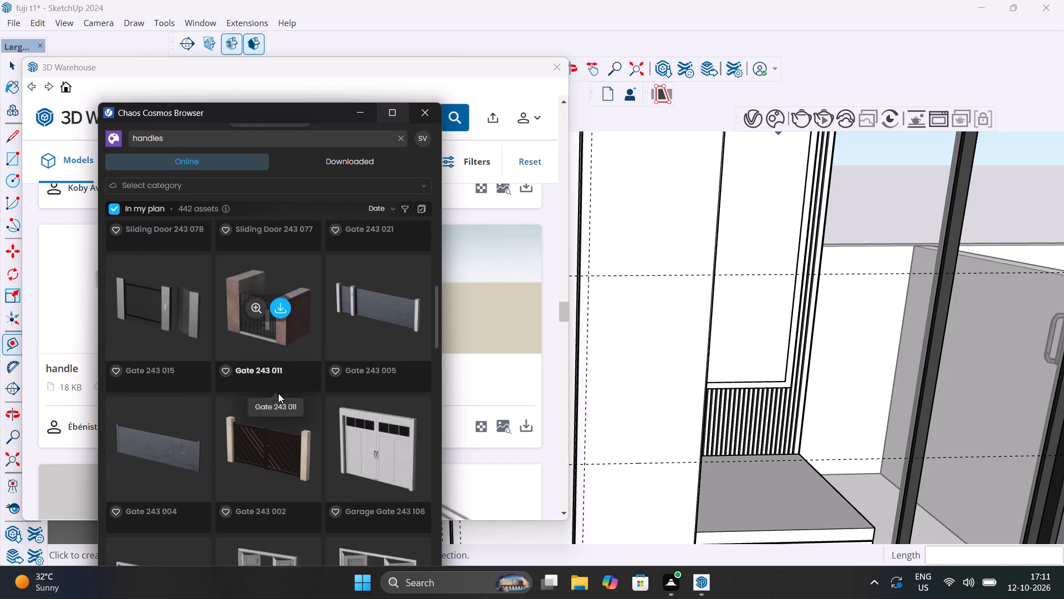
{"action": "scroll", "coordinate": [278, 393], "scroll_direction": "down", "scroll_amount": 15}
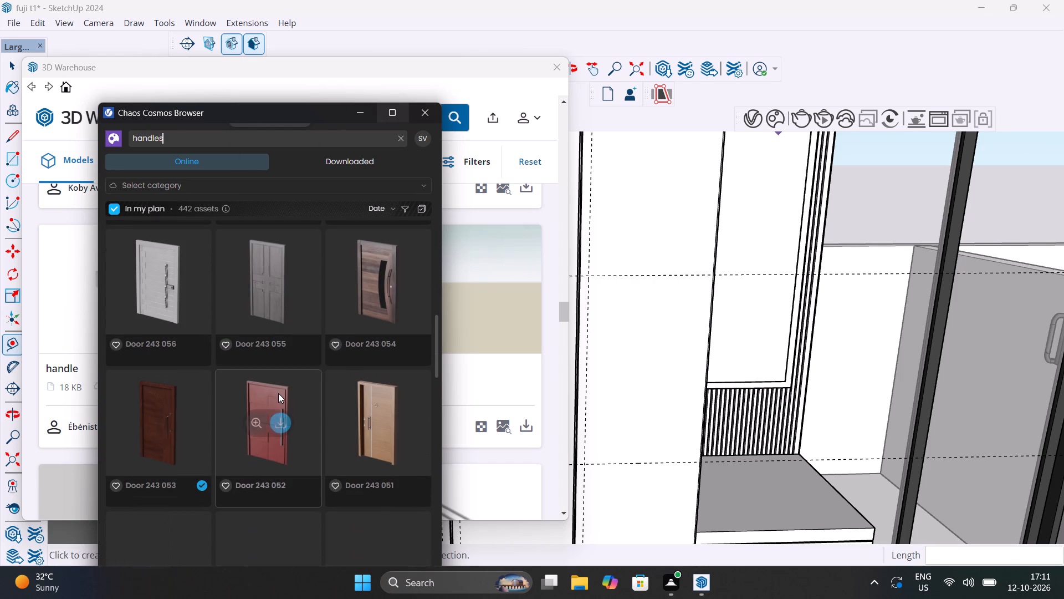
{"action": "scroll", "coordinate": [278, 393], "scroll_direction": "down", "scroll_amount": 11}
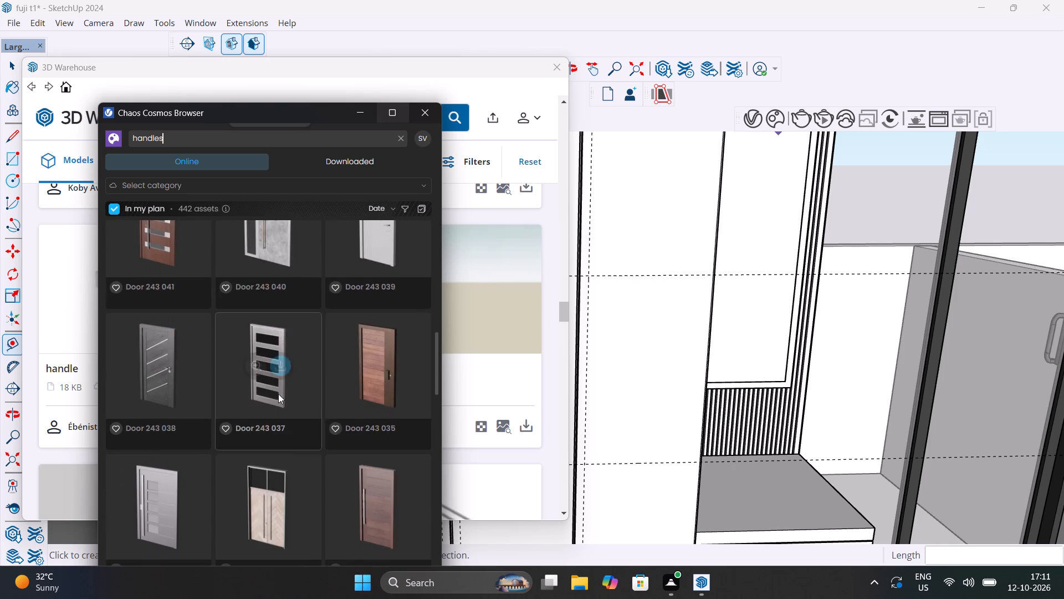
{"action": "scroll", "coordinate": [278, 394], "scroll_direction": "down", "scroll_amount": 17}
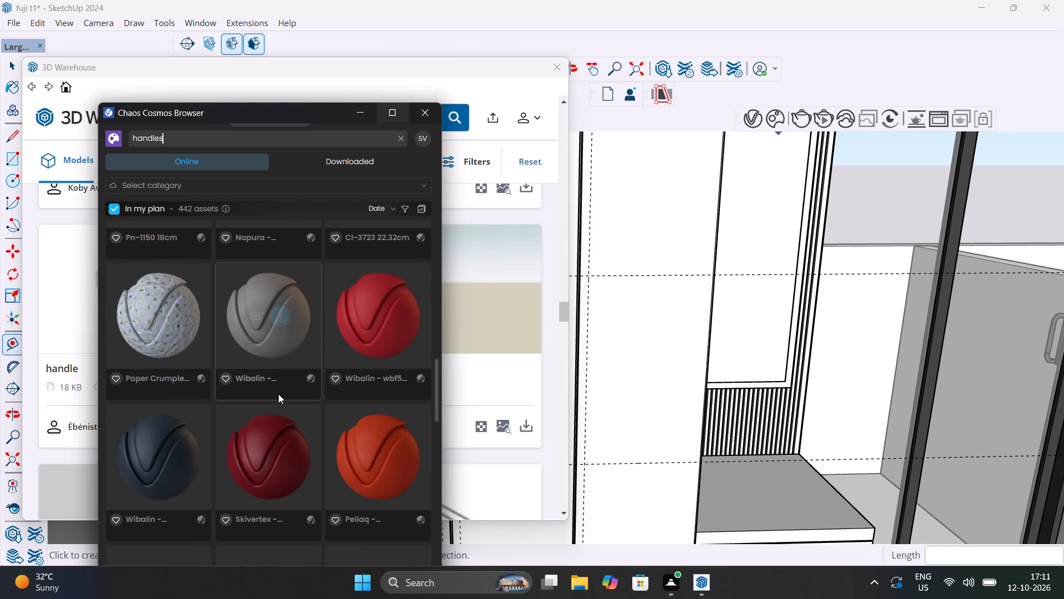
{"action": "scroll", "coordinate": [278, 394], "scroll_direction": "down", "scroll_amount": 14}
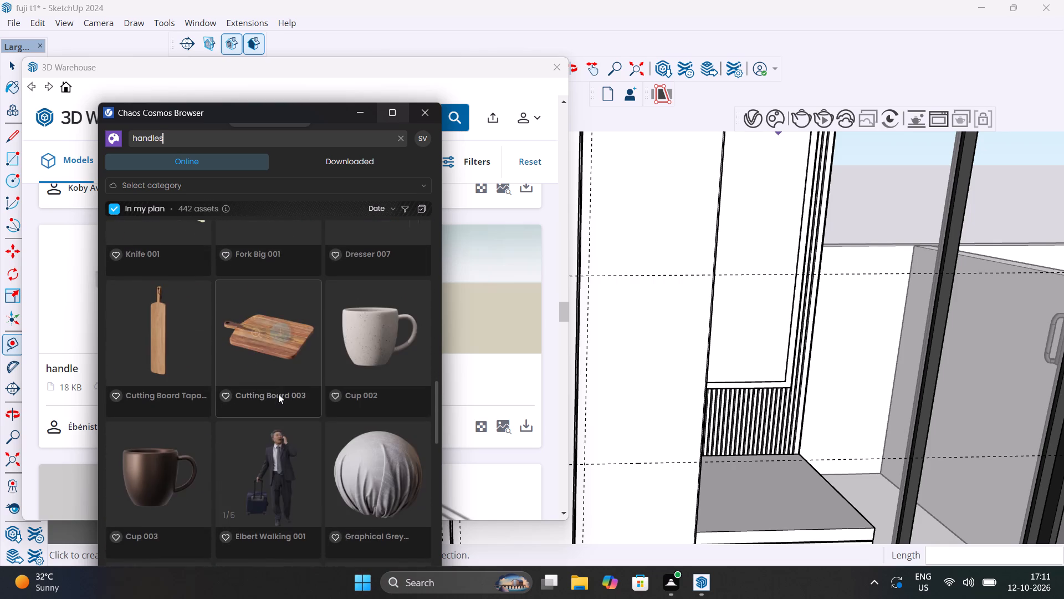
{"action": "scroll", "coordinate": [278, 394], "scroll_direction": "down", "scroll_amount": 16}
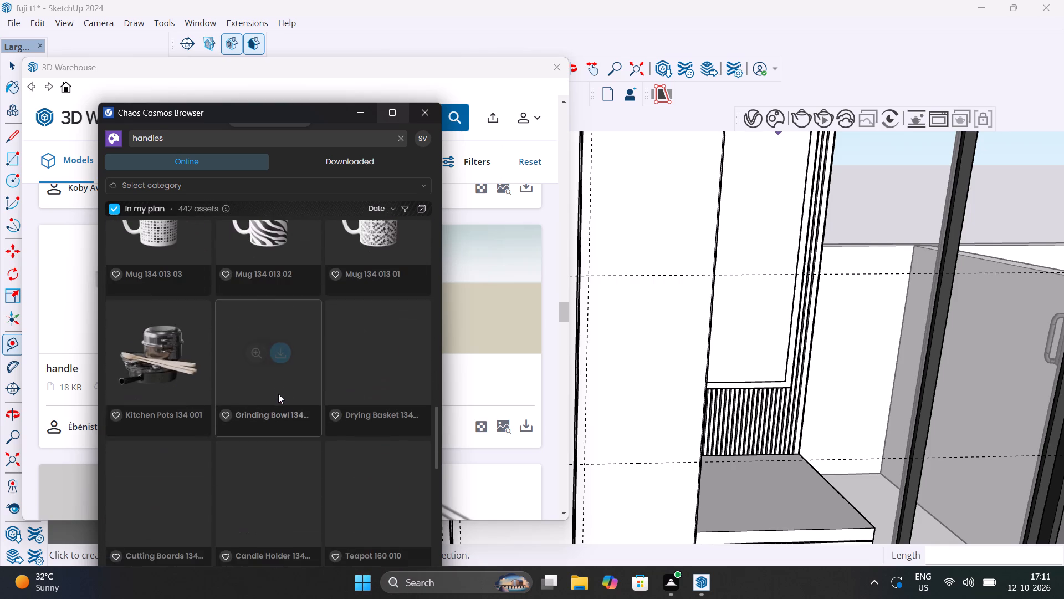
{"action": "scroll", "coordinate": [278, 394], "scroll_direction": "down", "scroll_amount": 18}
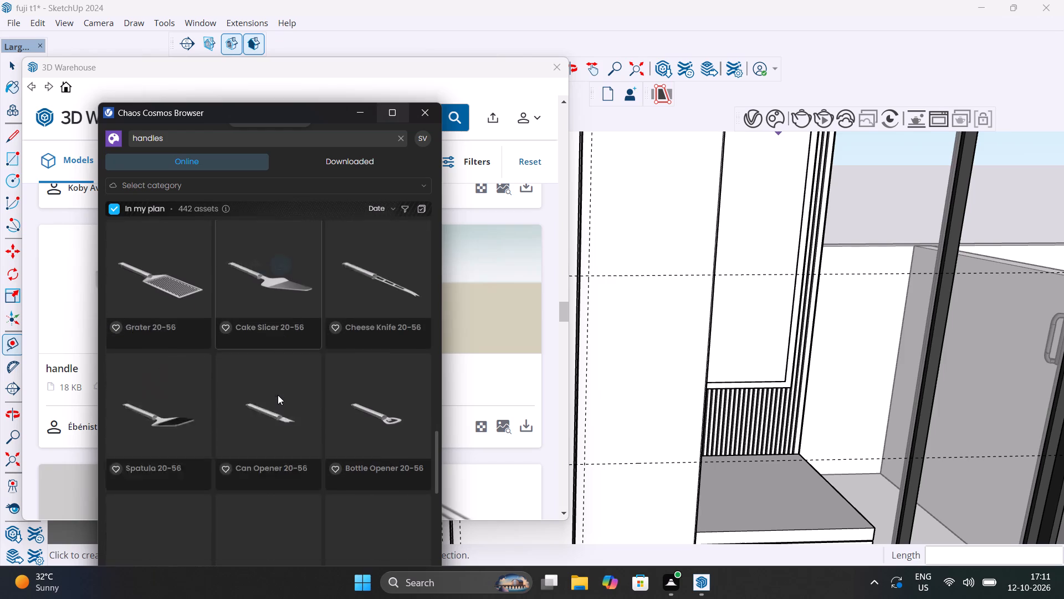
{"action": "scroll", "coordinate": [278, 395], "scroll_direction": "down", "scroll_amount": 4}
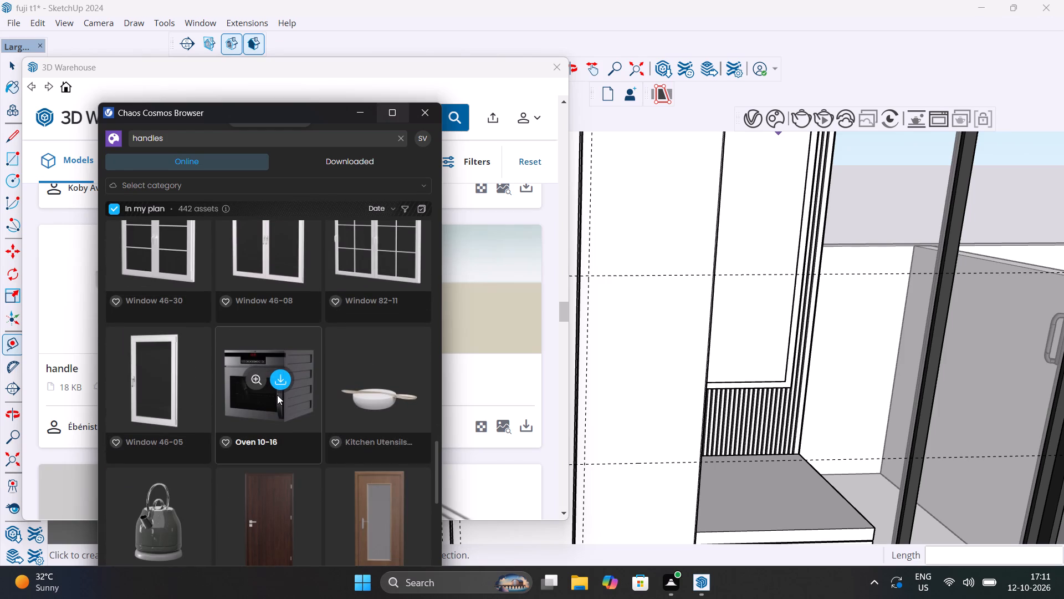
{"action": "scroll", "coordinate": [277, 395], "scroll_direction": "down", "scroll_amount": 10}
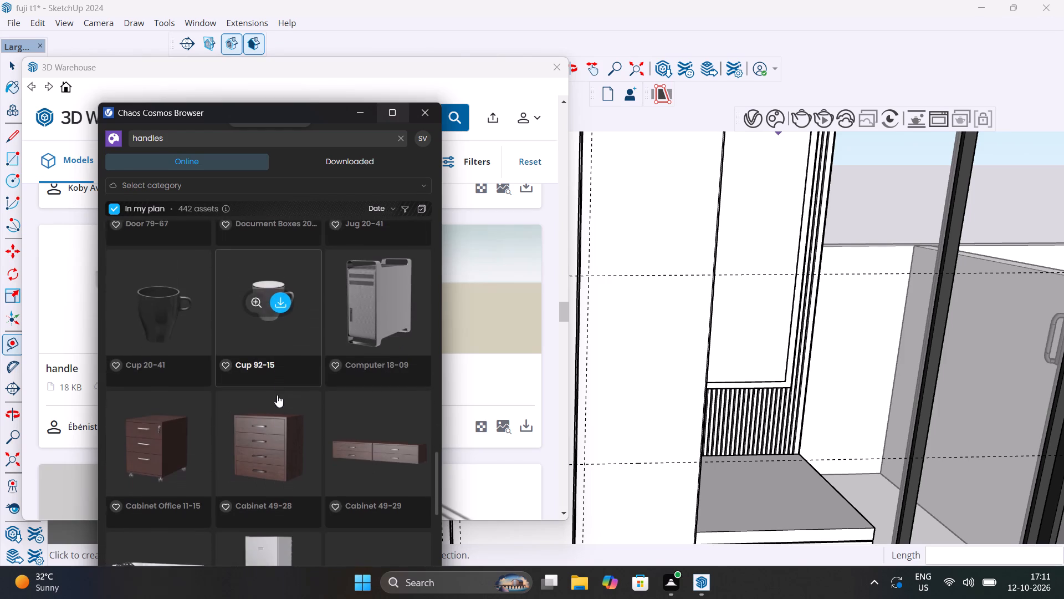
{"action": "scroll", "coordinate": [277, 395], "scroll_direction": "down", "scroll_amount": 7}
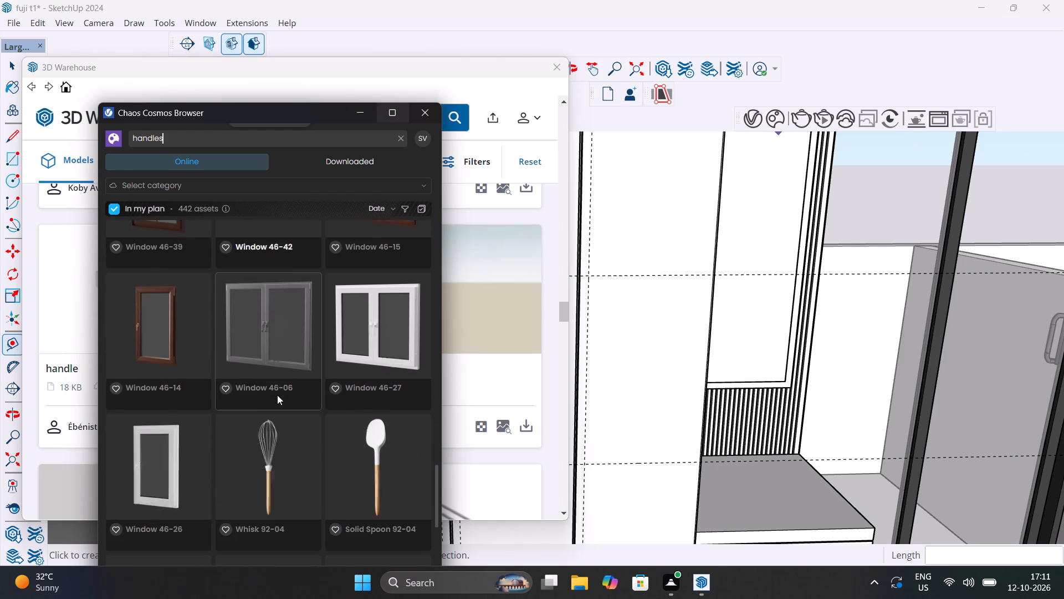
{"action": "scroll", "coordinate": [277, 395], "scroll_direction": "down", "scroll_amount": 4}
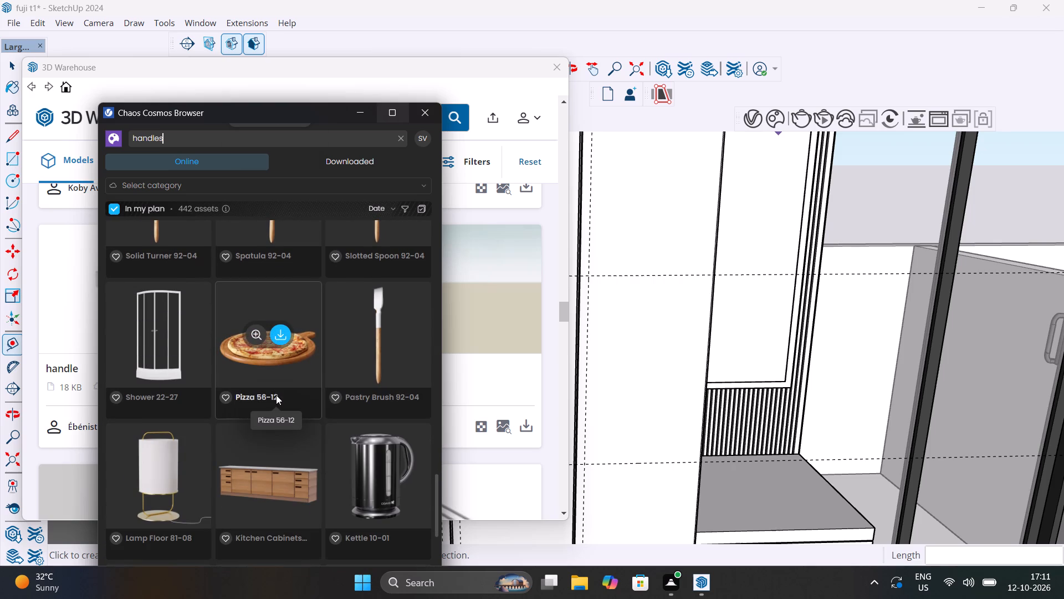
{"action": "scroll", "coordinate": [276, 395], "scroll_direction": "down", "scroll_amount": 6}
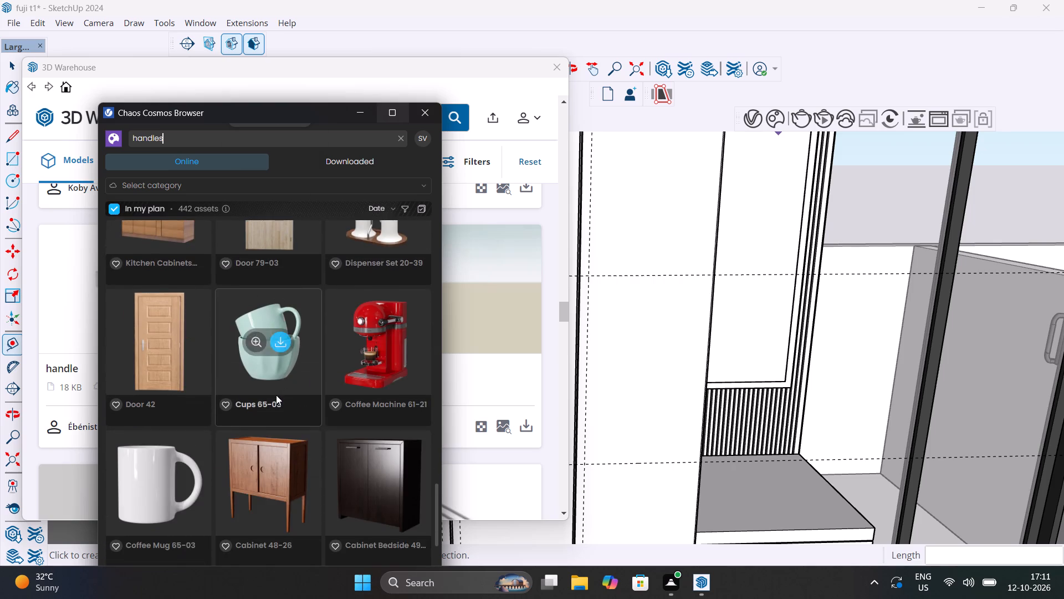
Look through the remaining Chaos Cosmos handles assets for a wardrobe door handle, and close the Cosmos Browser.
{"action": "scroll", "coordinate": [276, 395], "scroll_direction": "down", "scroll_amount": 5}
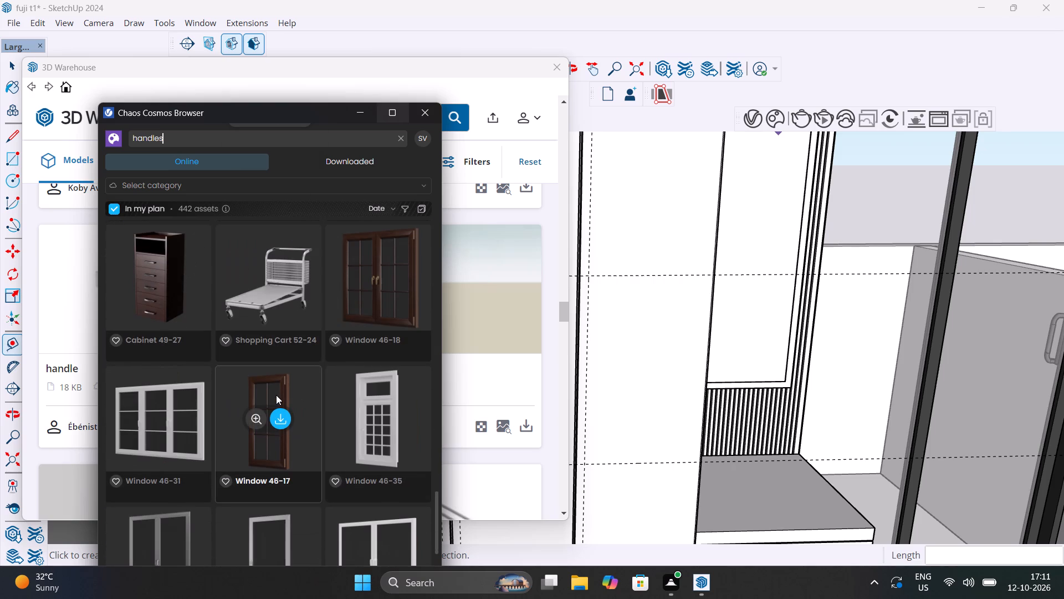
{"action": "scroll", "coordinate": [276, 395], "scroll_direction": "down", "scroll_amount": 7}
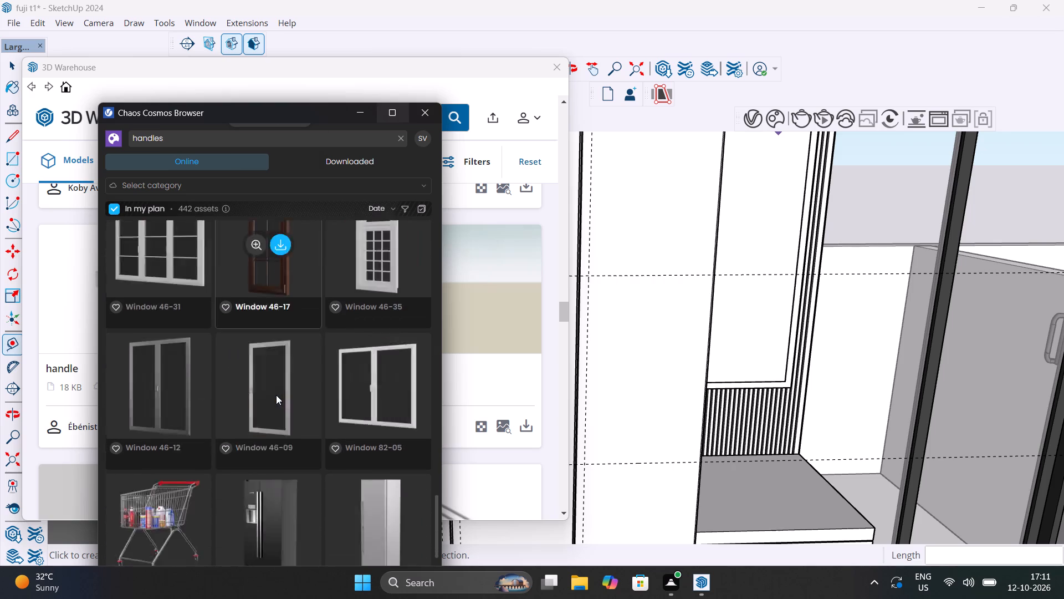
{"action": "scroll", "coordinate": [275, 395], "scroll_direction": "down", "scroll_amount": 13}
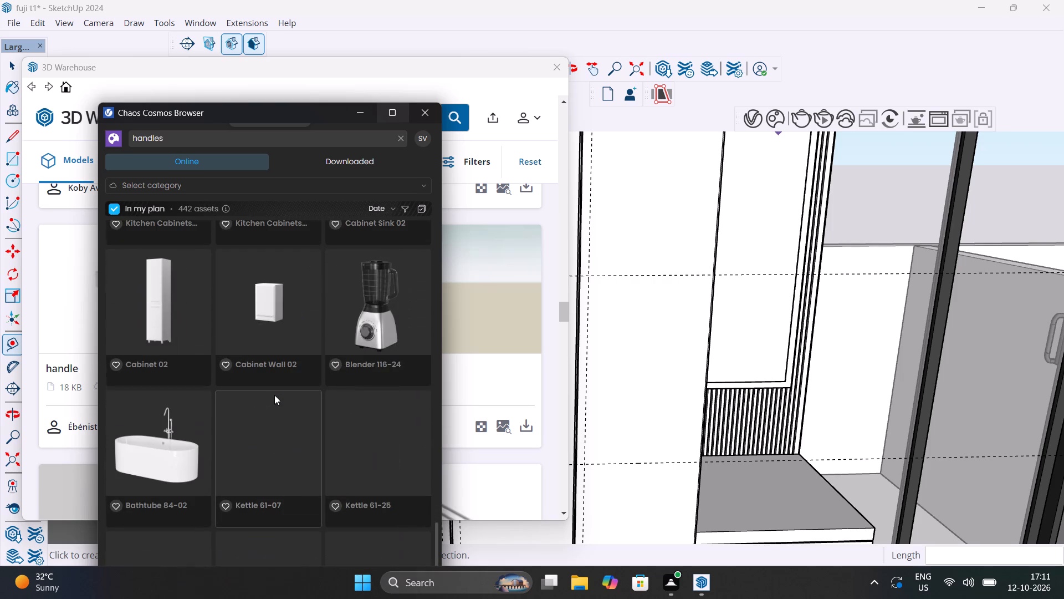
{"action": "scroll", "coordinate": [275, 395], "scroll_direction": "down", "scroll_amount": 11}
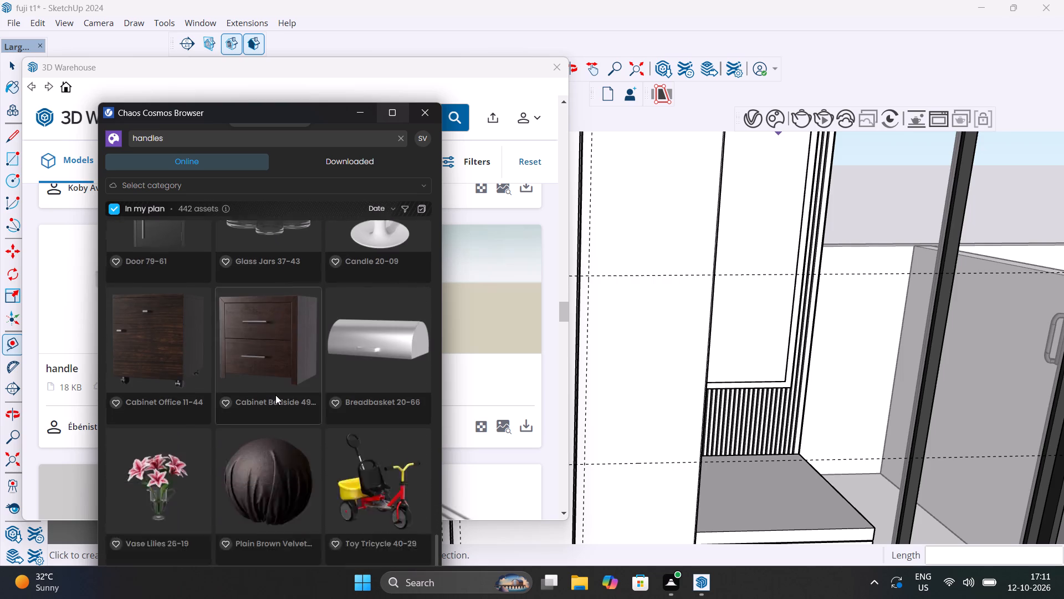
{"action": "scroll", "coordinate": [275, 395], "scroll_direction": "down", "scroll_amount": 6}
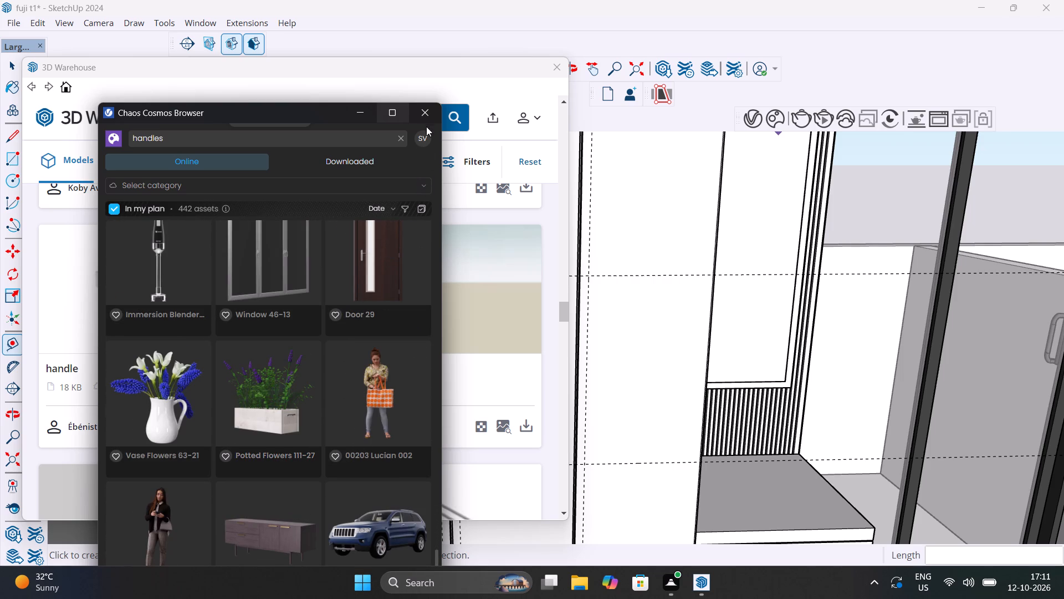
{"action": "left_click", "coordinate": [428, 108]}
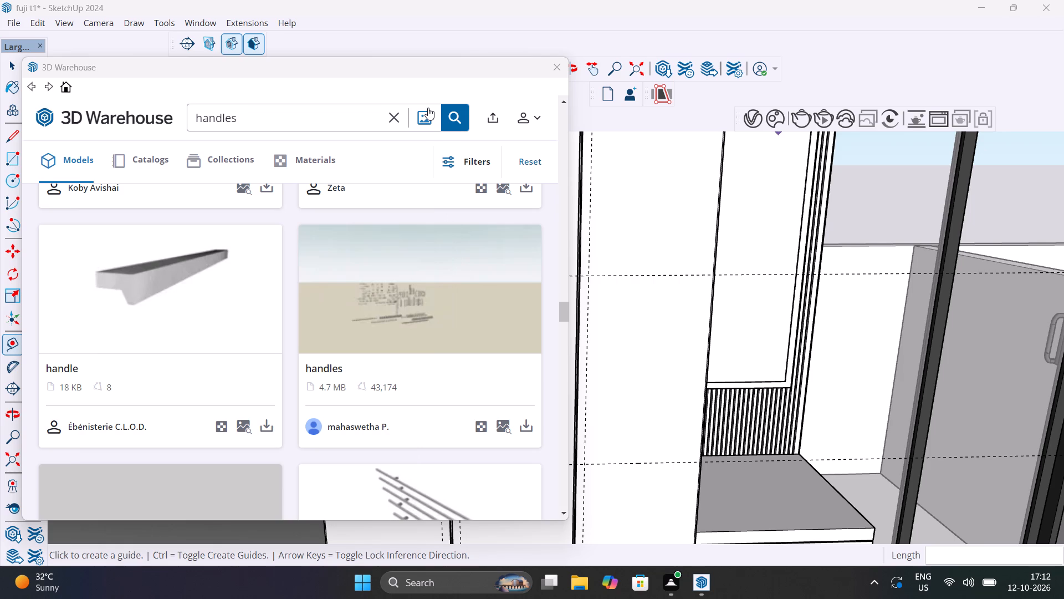
Examine the rest of the loaded 3D Warehouse handles models for one that suits the wardrobe doors.
{"action": "scroll", "coordinate": [328, 309], "scroll_direction": "down", "scroll_amount": 7}
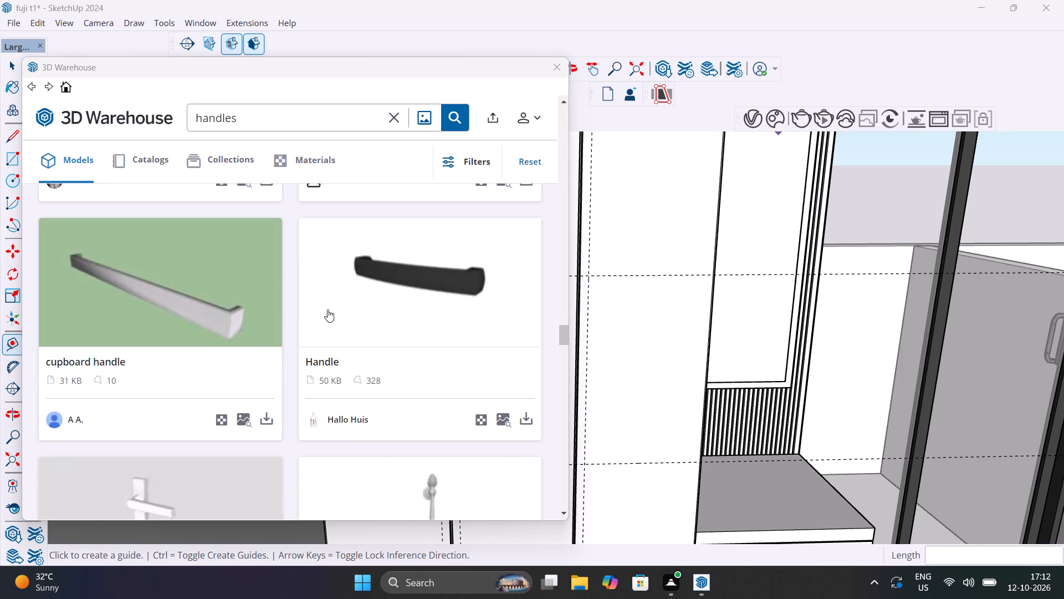
{"action": "scroll", "coordinate": [328, 309], "scroll_direction": "down", "scroll_amount": 8}
{"action": "scroll", "coordinate": [328, 309], "scroll_direction": "up", "scroll_amount": 2}
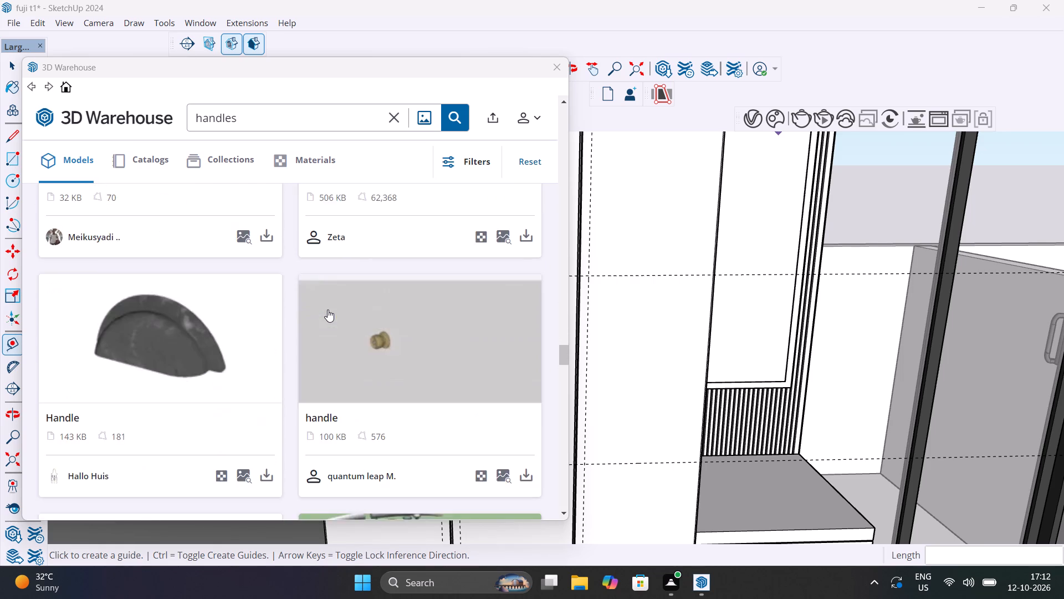
{"action": "scroll", "coordinate": [328, 309], "scroll_direction": "up", "scroll_amount": 5}
{"action": "scroll", "coordinate": [328, 309], "scroll_direction": "down", "scroll_amount": 9}
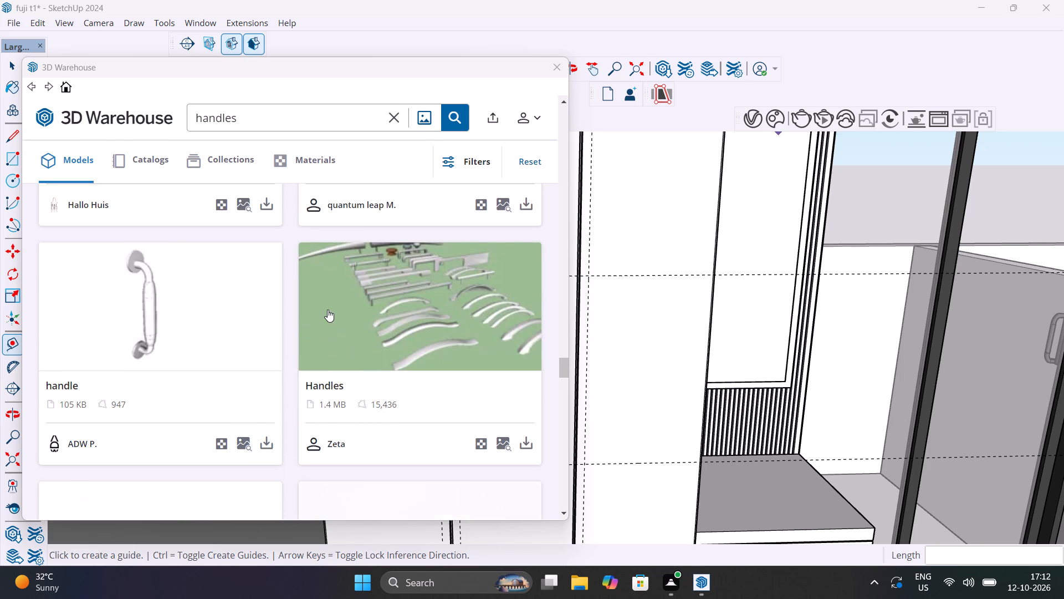
{"action": "scroll", "coordinate": [328, 309], "scroll_direction": "down", "scroll_amount": 10}
{"action": "scroll", "coordinate": [328, 309], "scroll_direction": "up", "scroll_amount": 4}
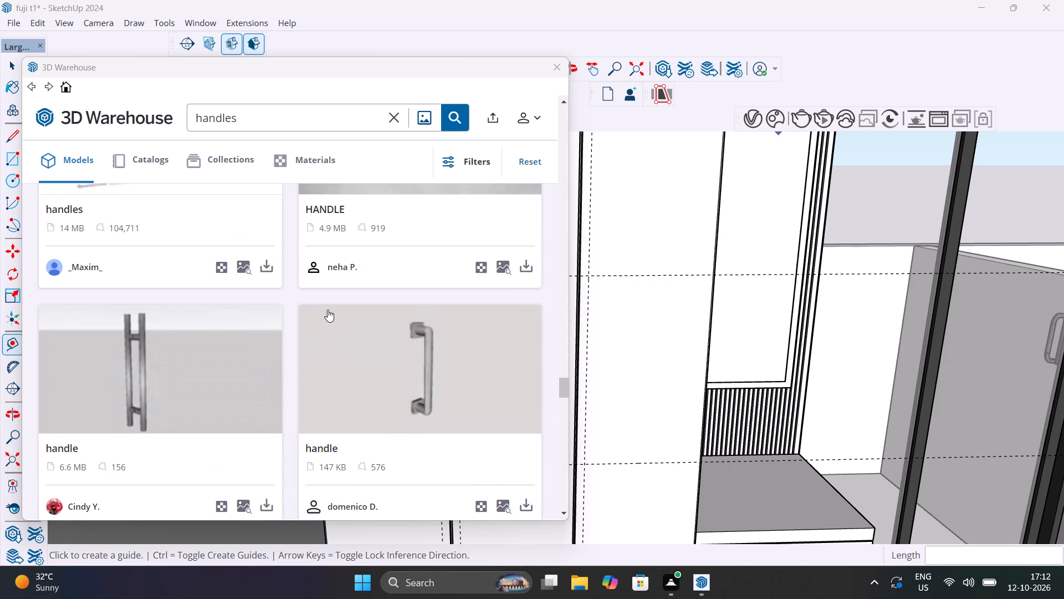
{"action": "scroll", "coordinate": [328, 309], "scroll_direction": "down", "scroll_amount": 11}
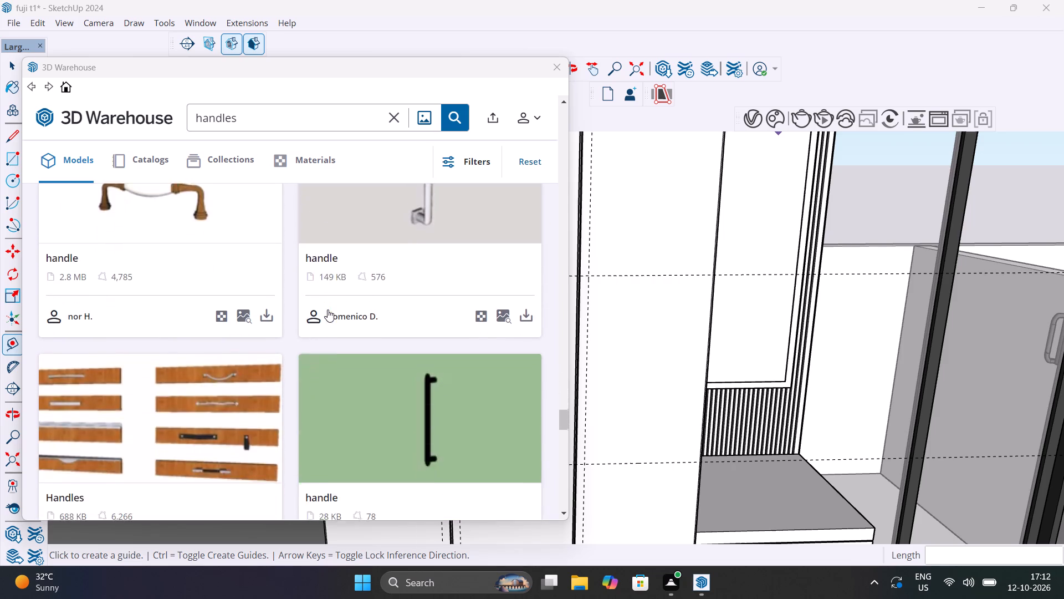
{"action": "scroll", "coordinate": [328, 309], "scroll_direction": "down", "scroll_amount": 3}
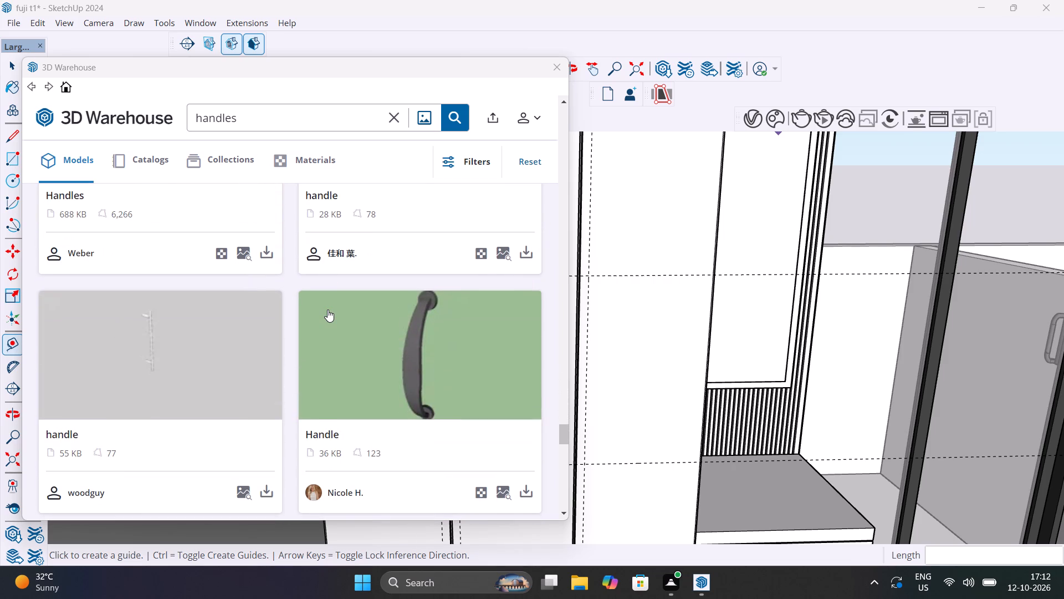
{"action": "scroll", "coordinate": [328, 309], "scroll_direction": "down", "scroll_amount": 17}
{"action": "scroll", "coordinate": [328, 309], "scroll_direction": "up", "scroll_amount": 2}
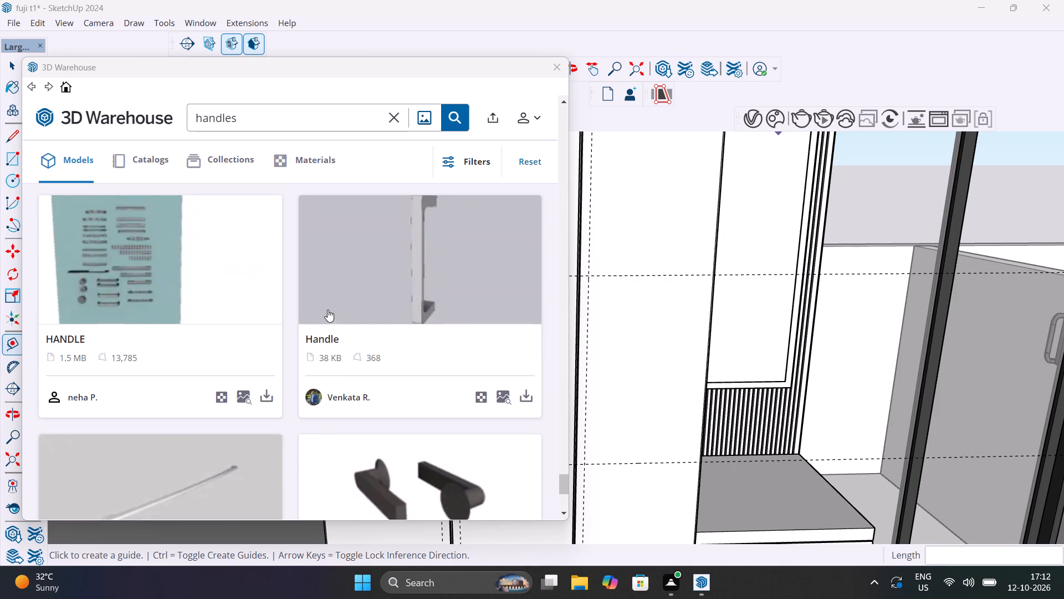
{"action": "scroll", "coordinate": [328, 309], "scroll_direction": "up", "scroll_amount": 2}
{"action": "scroll", "coordinate": [328, 309], "scroll_direction": "down", "scroll_amount": 15}
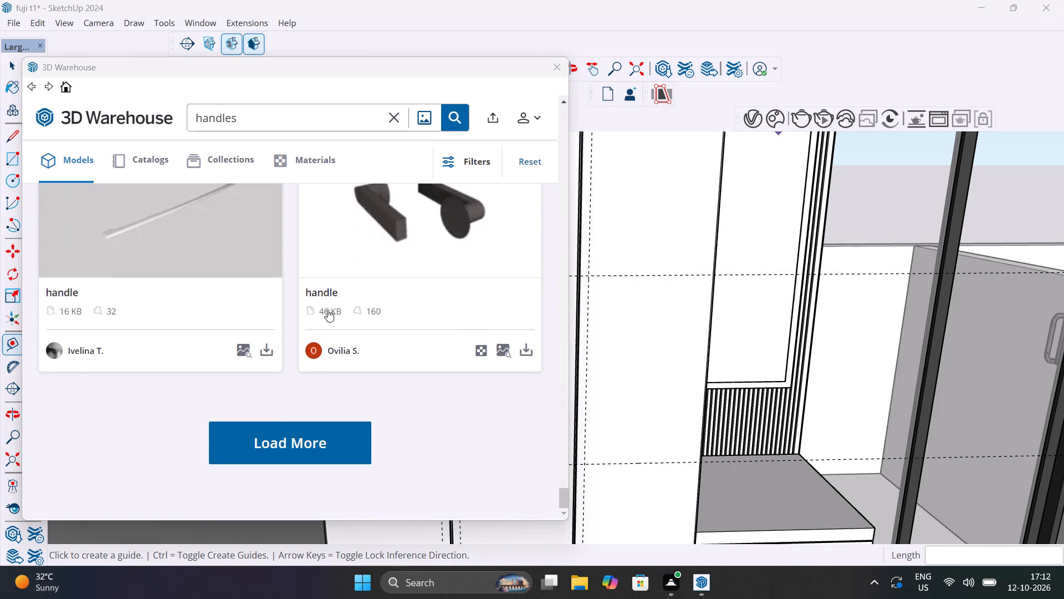
Load more 3D Warehouse handles results and look through them for a model that suits the wardrobe doors.
{"action": "left_click", "coordinate": [313, 434]}
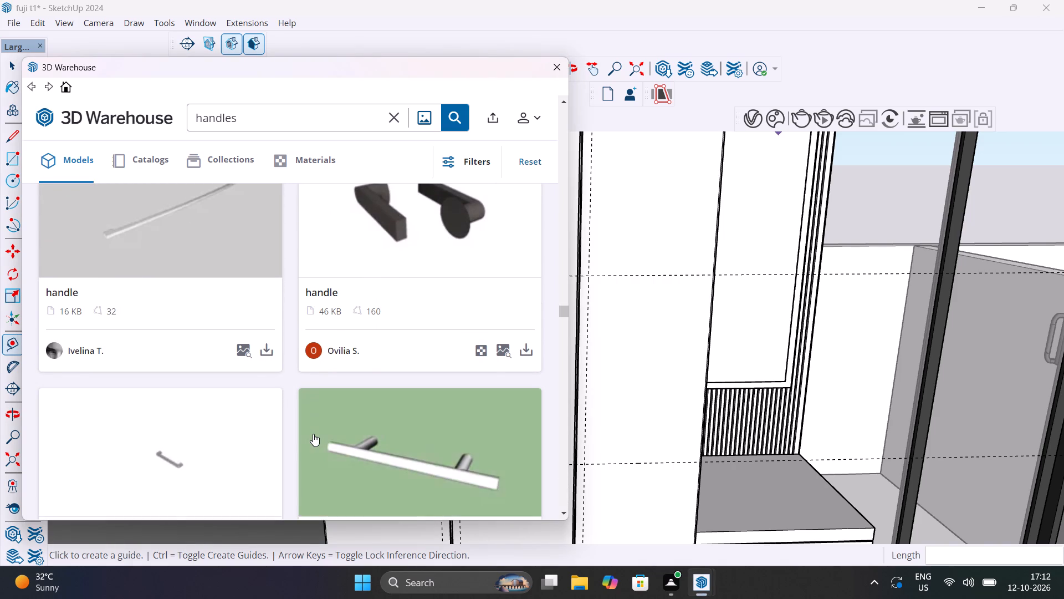
{"action": "scroll", "coordinate": [313, 434], "scroll_direction": "down", "scroll_amount": 5}
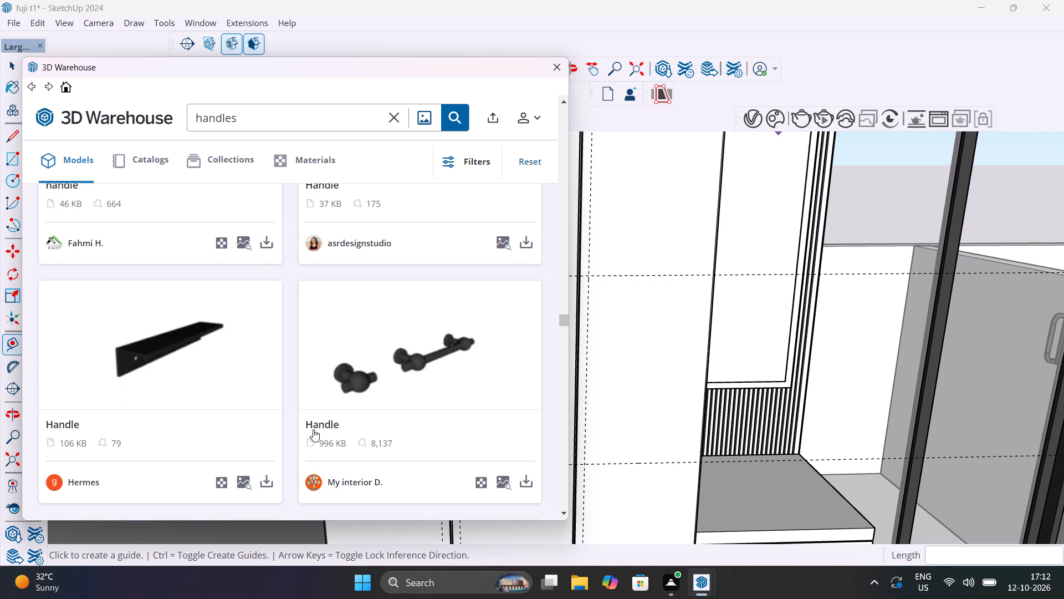
{"action": "scroll", "coordinate": [313, 429], "scroll_direction": "down", "scroll_amount": 8}
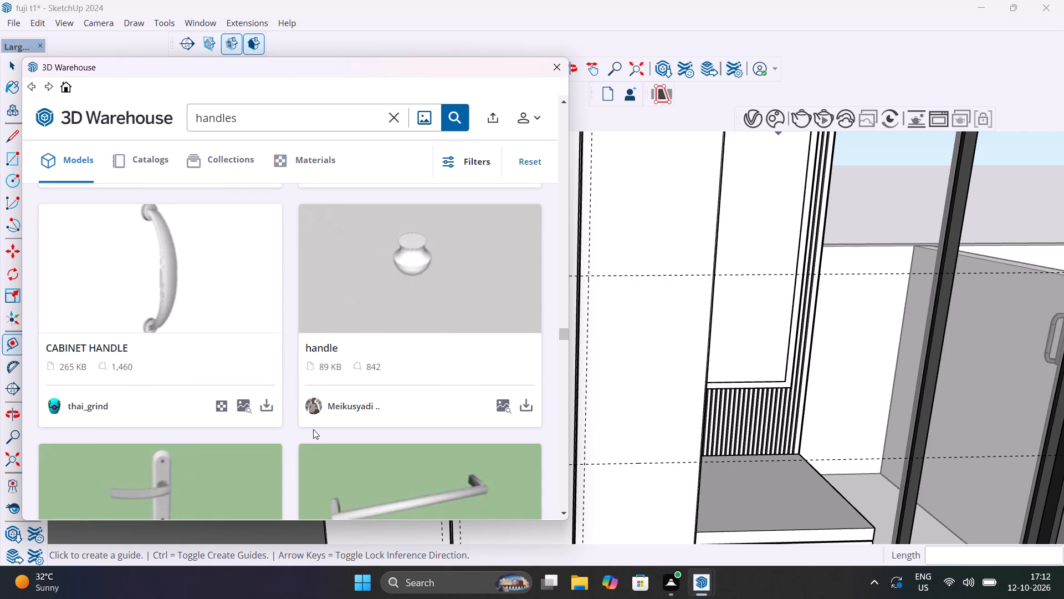
{"action": "scroll", "coordinate": [313, 429], "scroll_direction": "down", "scroll_amount": 7}
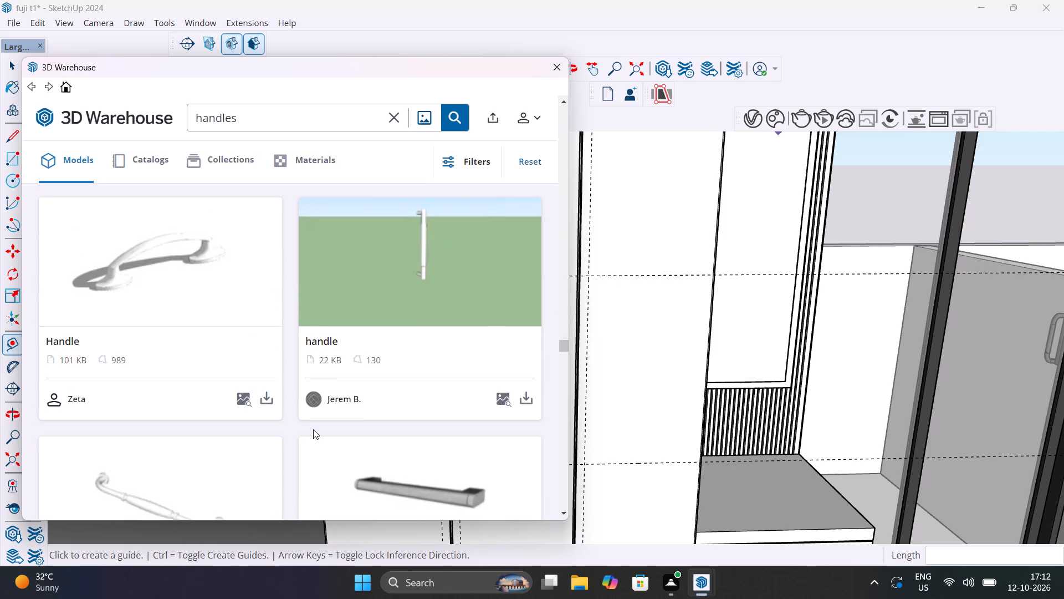
{"action": "scroll", "coordinate": [313, 429], "scroll_direction": "down", "scroll_amount": 6}
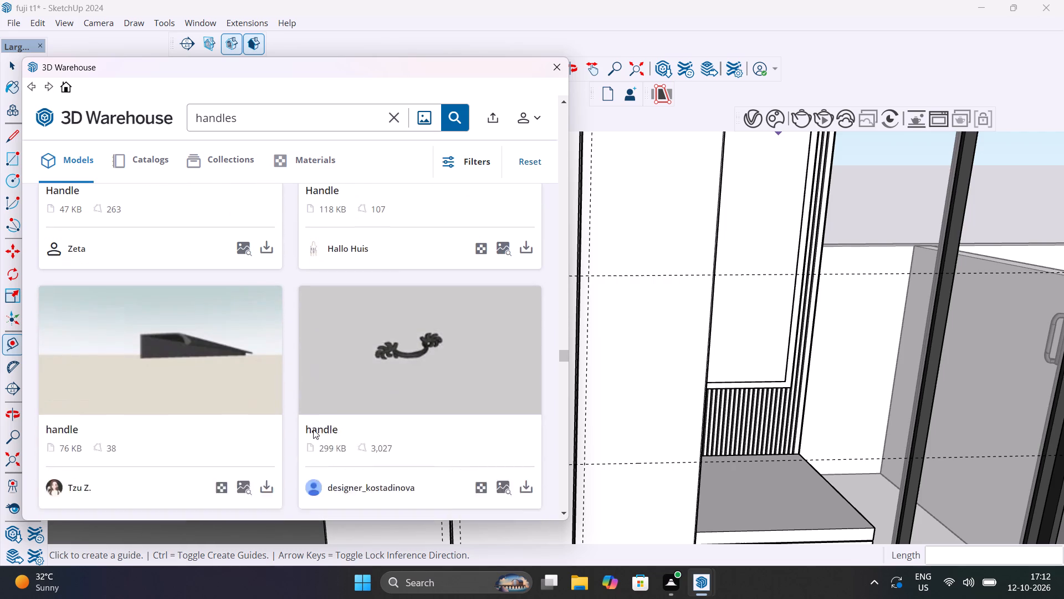
{"action": "scroll", "coordinate": [313, 429], "scroll_direction": "down", "scroll_amount": 6}
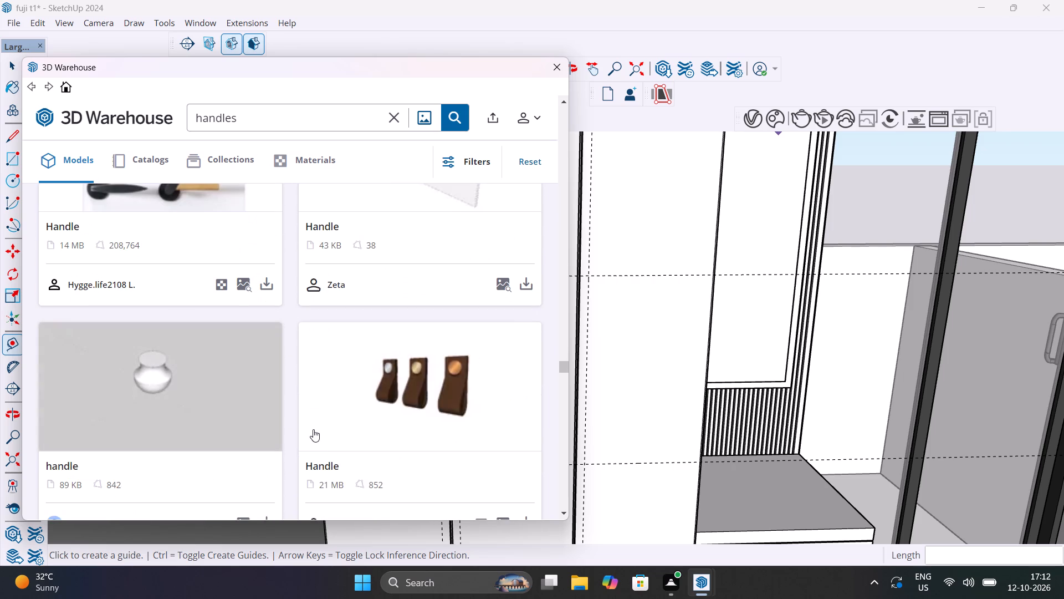
{"action": "scroll", "coordinate": [313, 429], "scroll_direction": "down", "scroll_amount": 12}
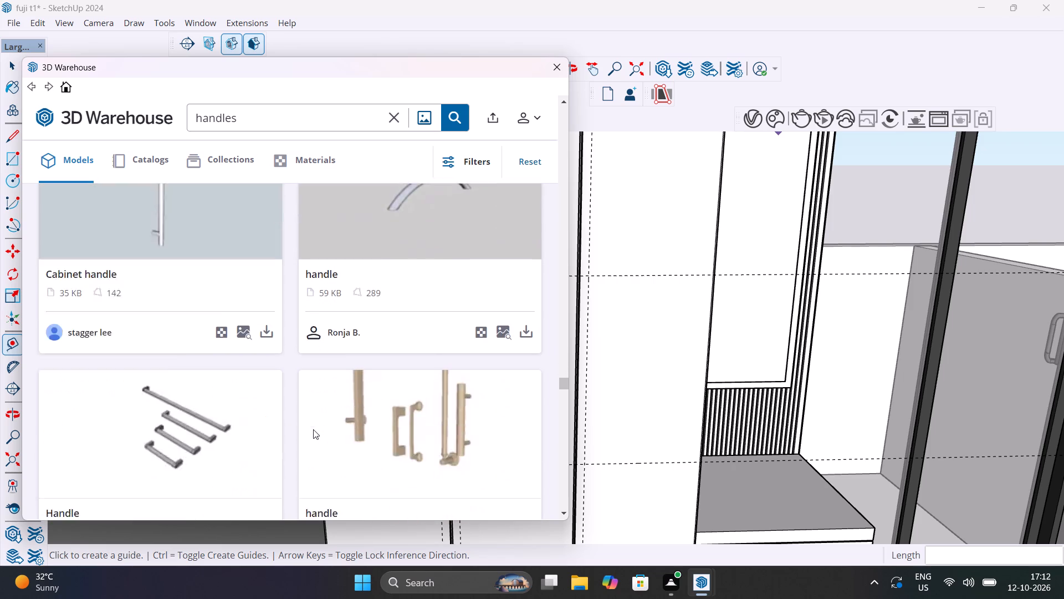
{"action": "scroll", "coordinate": [313, 429], "scroll_direction": "down", "scroll_amount": 6}
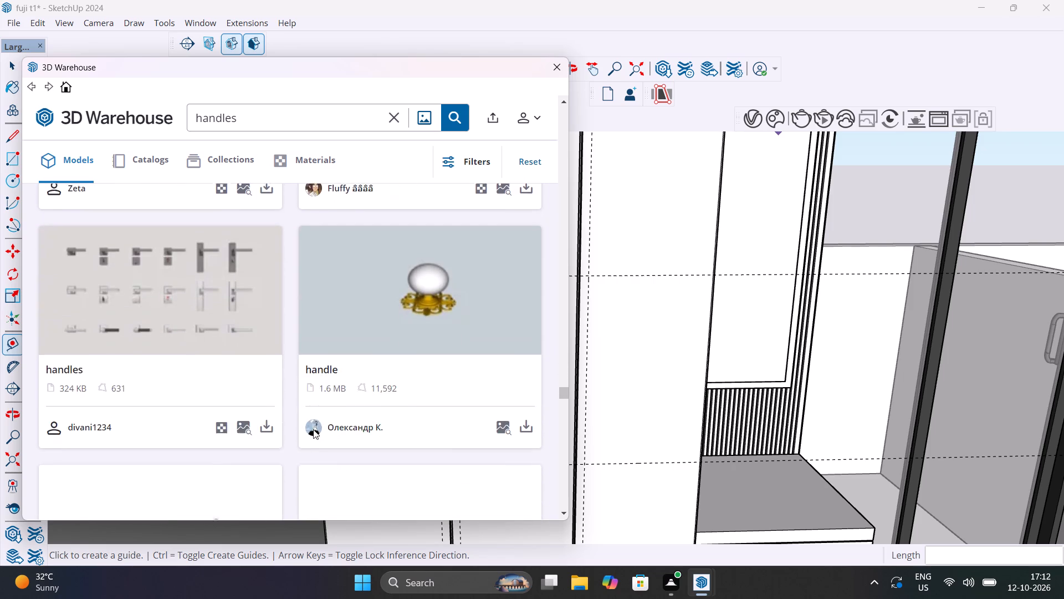
{"action": "scroll", "coordinate": [313, 429], "scroll_direction": "down", "scroll_amount": 6}
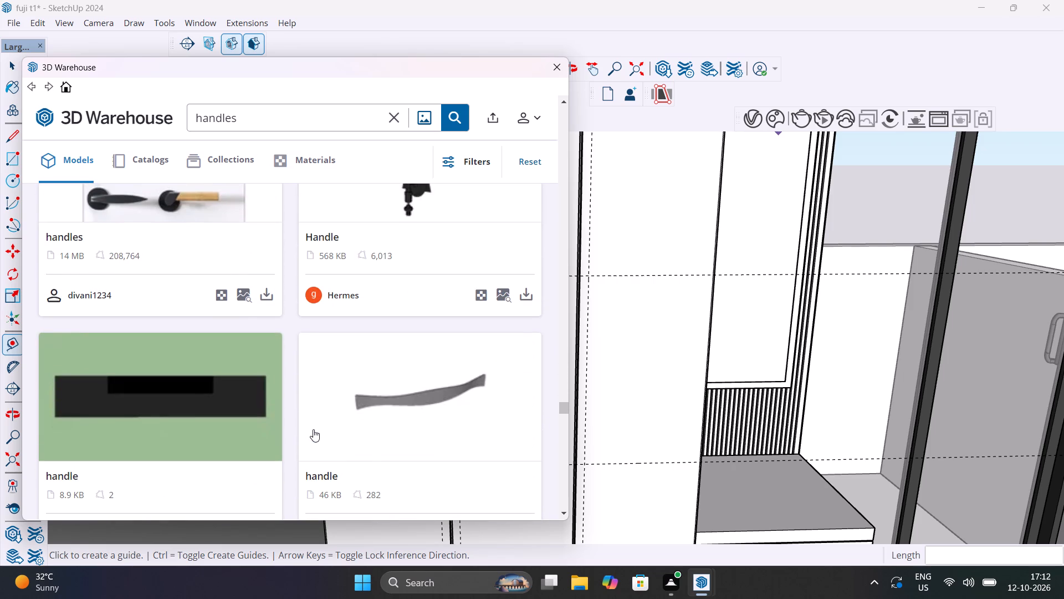
{"action": "scroll", "coordinate": [313, 429], "scroll_direction": "down", "scroll_amount": 7}
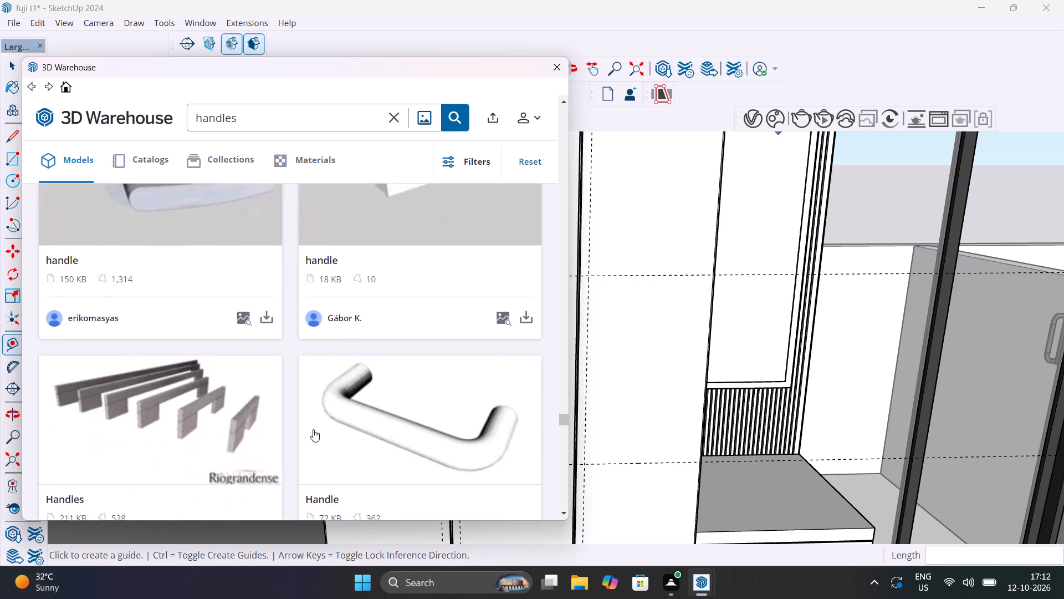
{"action": "scroll", "coordinate": [313, 429], "scroll_direction": "down", "scroll_amount": 6}
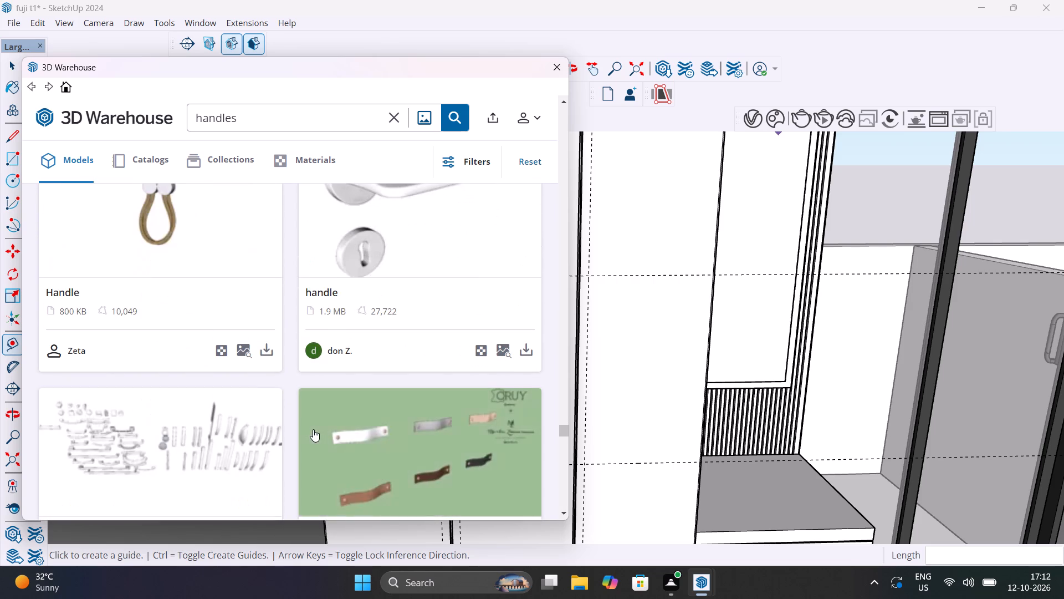
{"action": "scroll", "coordinate": [313, 429], "scroll_direction": "down", "scroll_amount": 8}
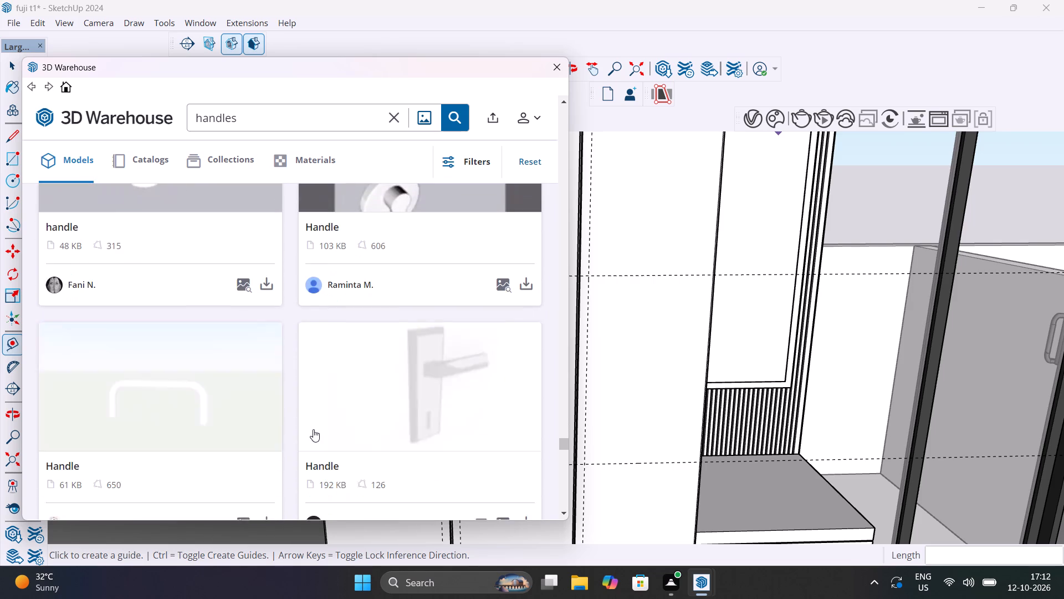
{"action": "scroll", "coordinate": [313, 429], "scroll_direction": "down", "scroll_amount": 6}
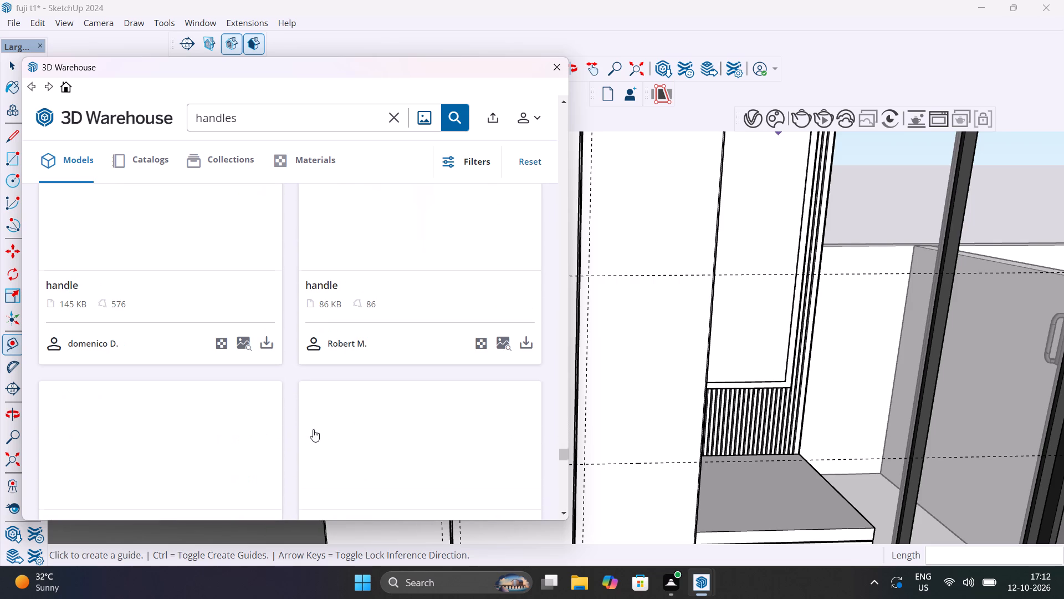
{"action": "scroll", "coordinate": [313, 429], "scroll_direction": "down", "scroll_amount": 3}
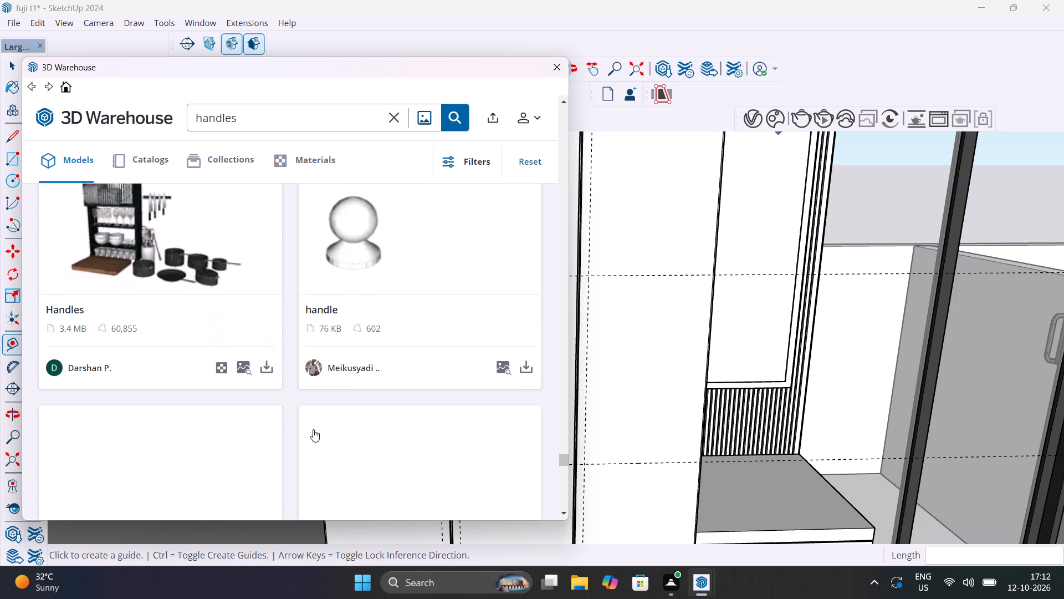
{"action": "scroll", "coordinate": [313, 429], "scroll_direction": "down", "scroll_amount": 5}
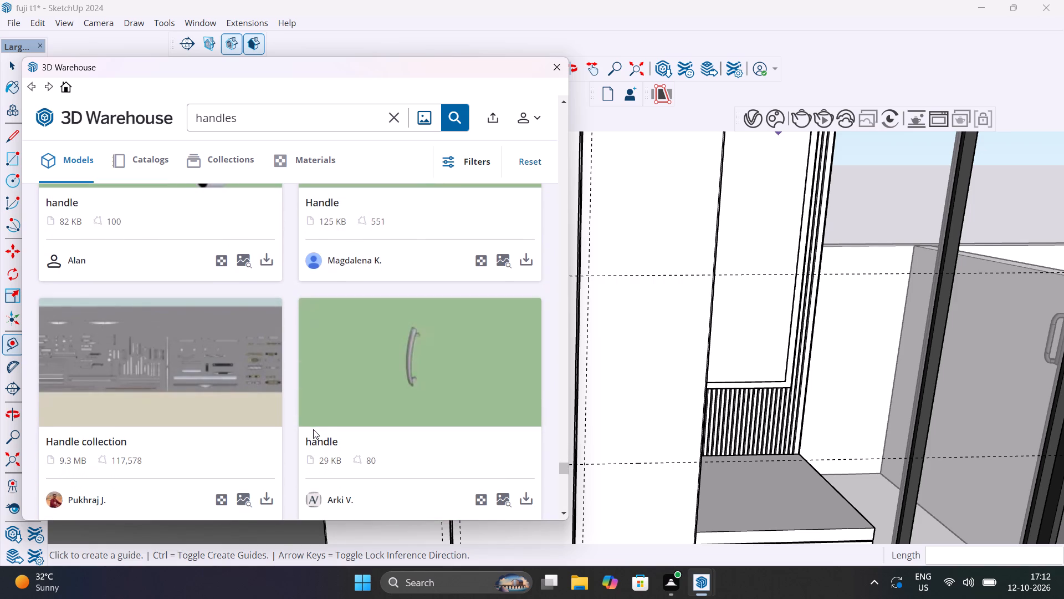
{"action": "scroll", "coordinate": [313, 429], "scroll_direction": "down", "scroll_amount": 5}
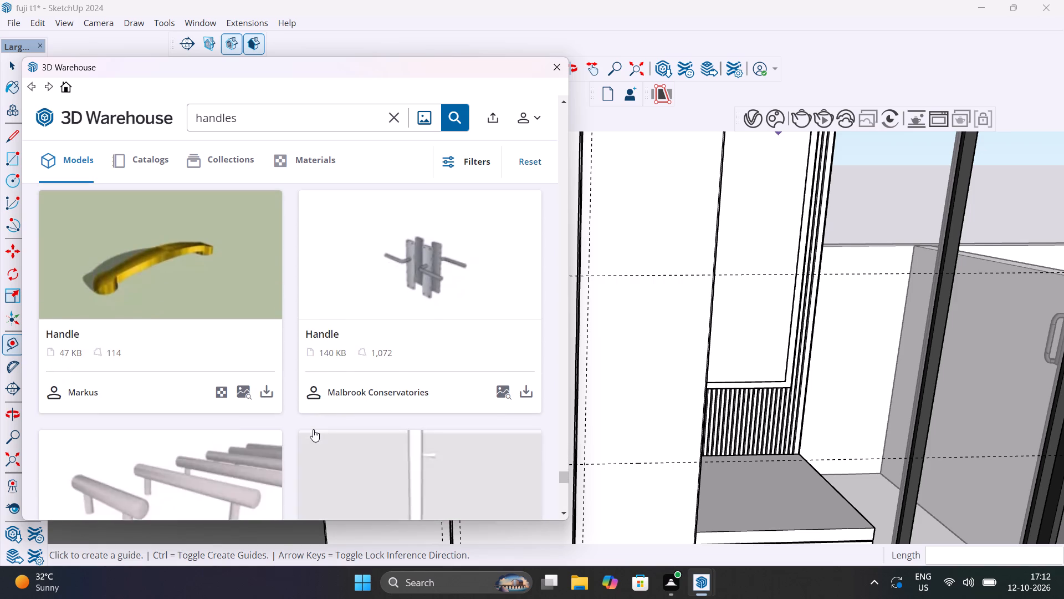
{"action": "scroll", "coordinate": [313, 429], "scroll_direction": "down", "scroll_amount": 6}
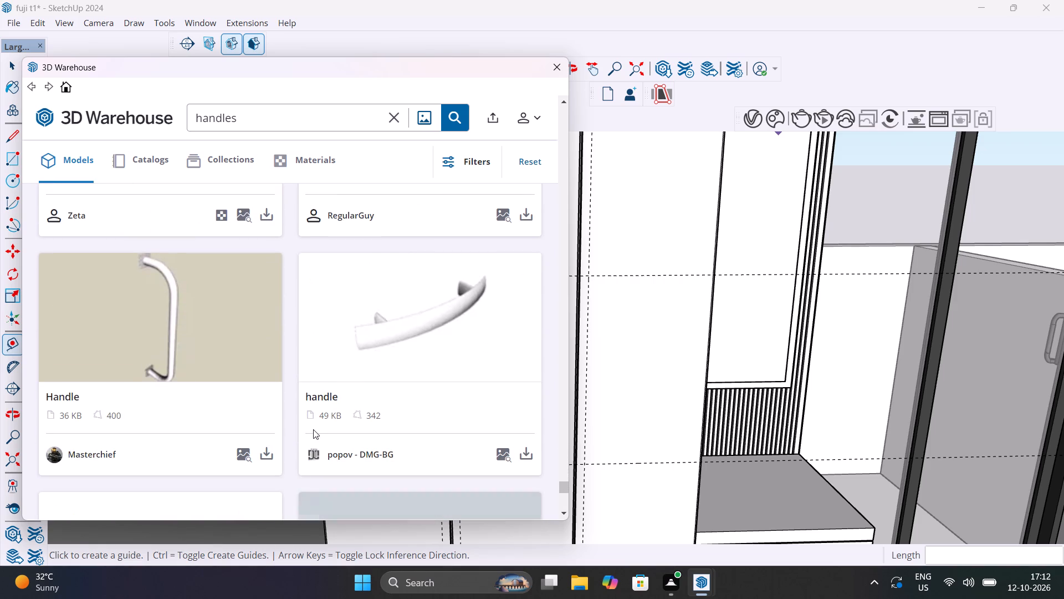
{"action": "scroll", "coordinate": [313, 429], "scroll_direction": "down", "scroll_amount": 9}
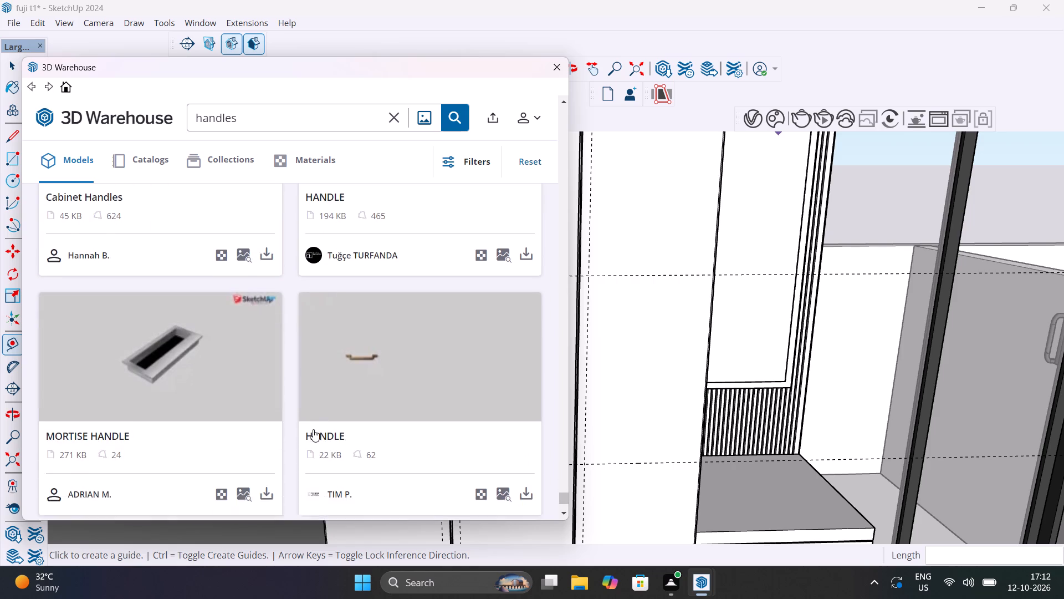
{"action": "scroll", "coordinate": [313, 429], "scroll_direction": "down", "scroll_amount": 1}
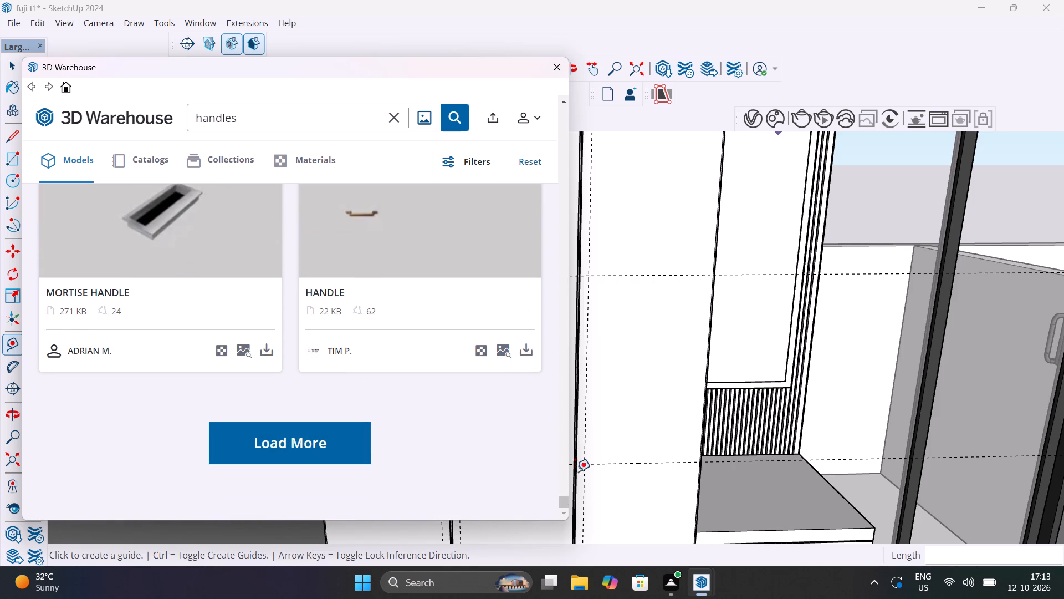
Look back through the loaded 3D Warehouse handles results for a model that suits the wardrobe doors.
{"action": "left_click_drag", "start_coordinate": [564, 503], "coordinate": [564, 493]}
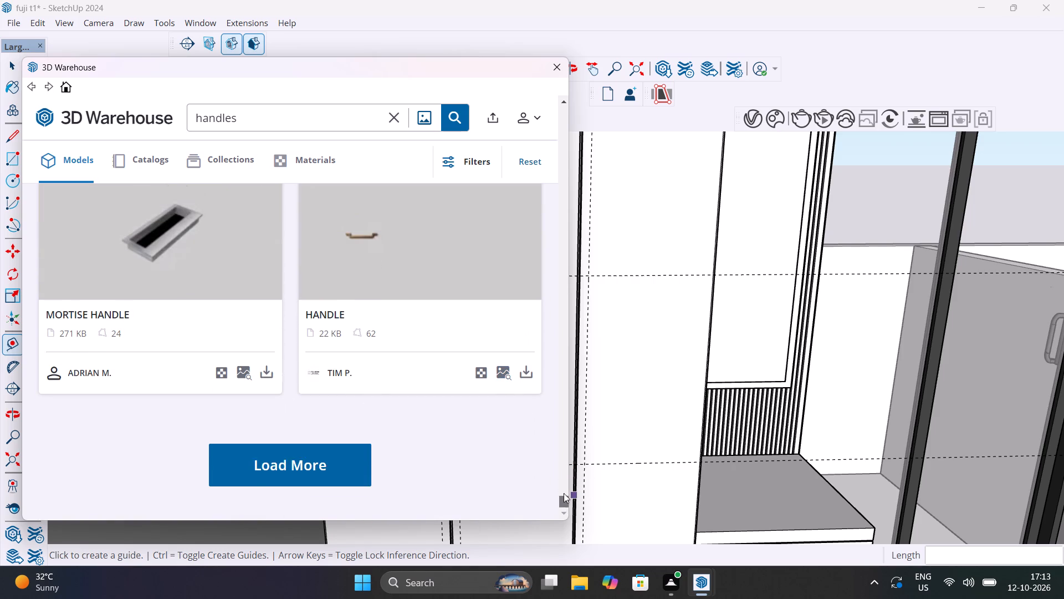
{"action": "left_click_drag", "start_coordinate": [564, 493], "coordinate": [574, 224]}
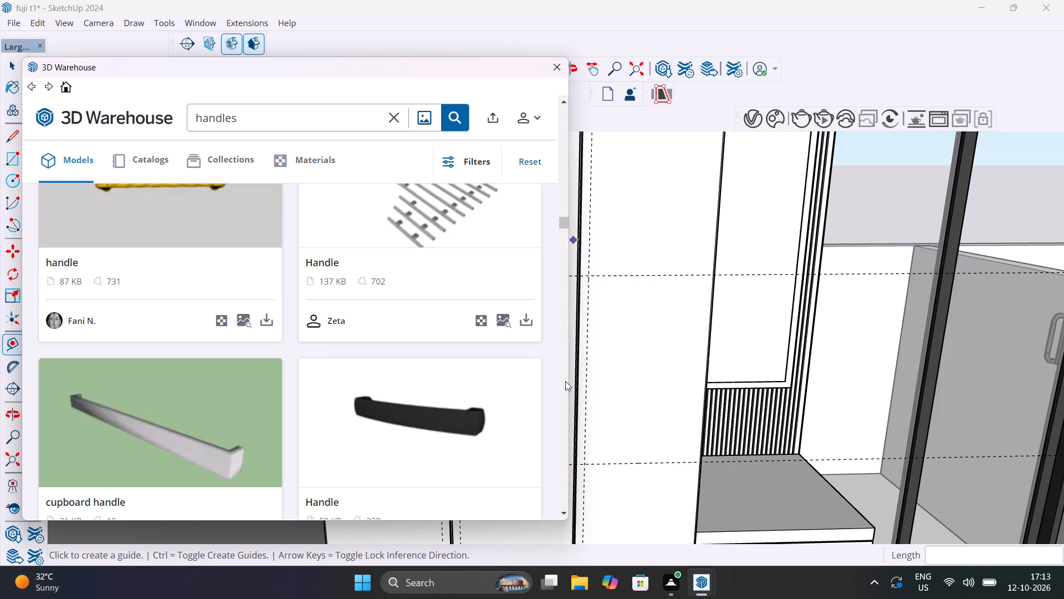
{"action": "scroll", "coordinate": [564, 384], "scroll_direction": "down", "scroll_amount": 19}
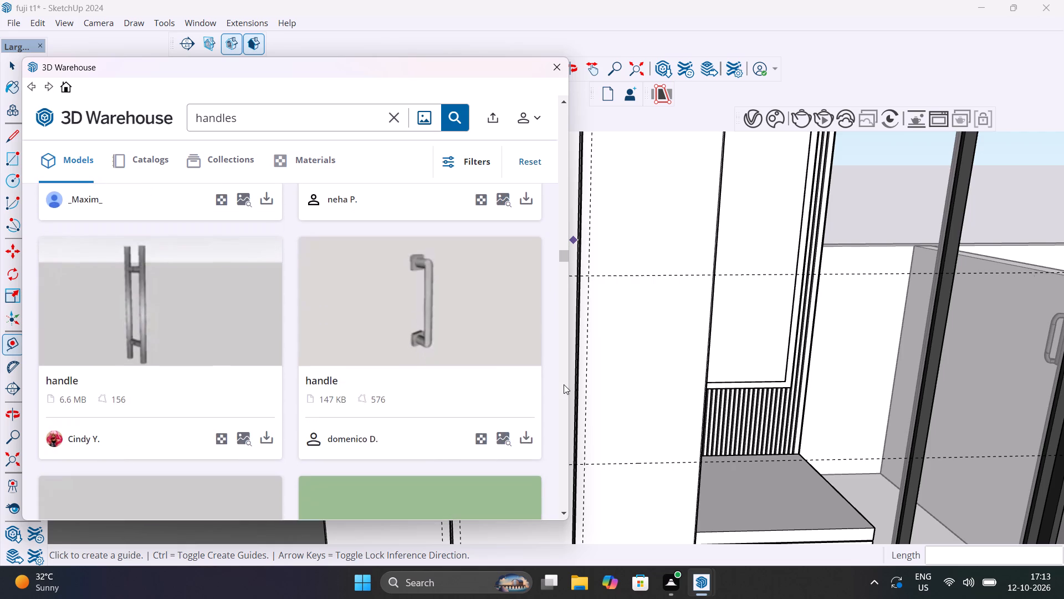
{"action": "scroll", "coordinate": [564, 384], "scroll_direction": "down", "scroll_amount": 11}
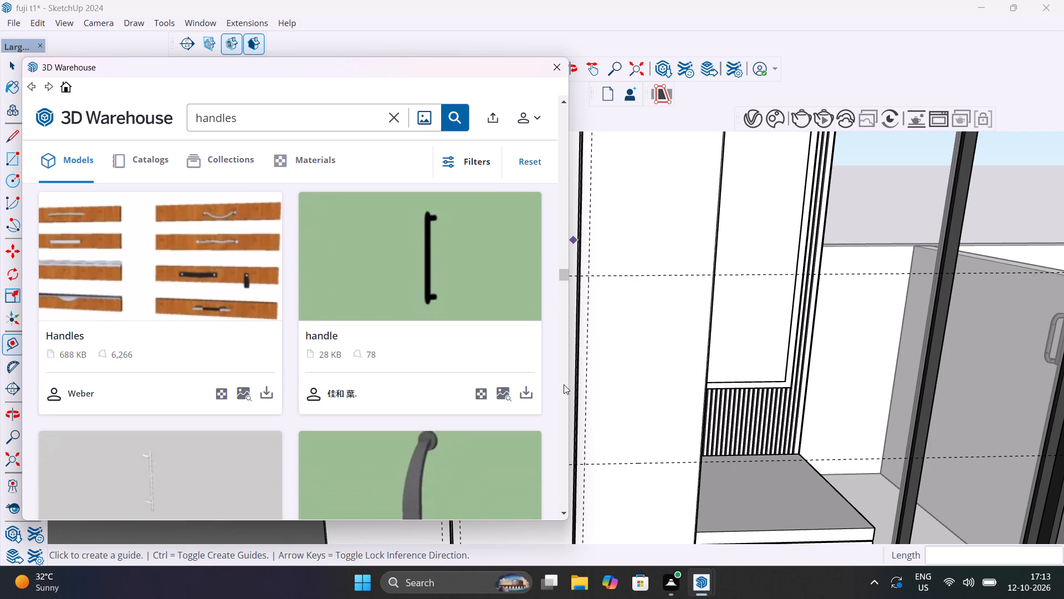
Load the slim black vertical bar handle into the model and place it at the lower horizontal guide on the first wardrobe door.
{"action": "left_click", "coordinate": [525, 395]}
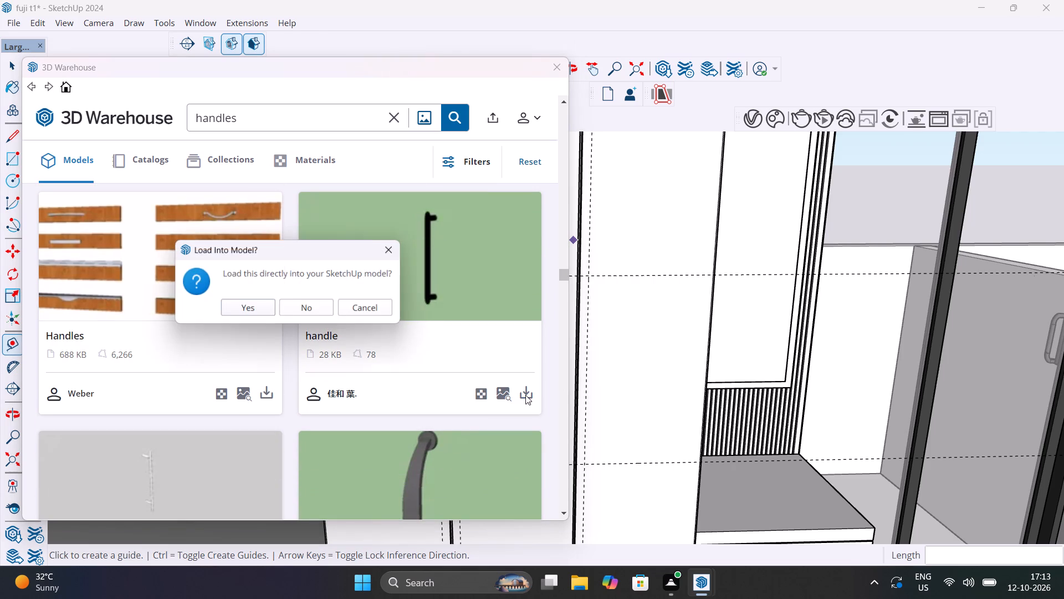
{"action": "left_click", "coordinate": [267, 310]}
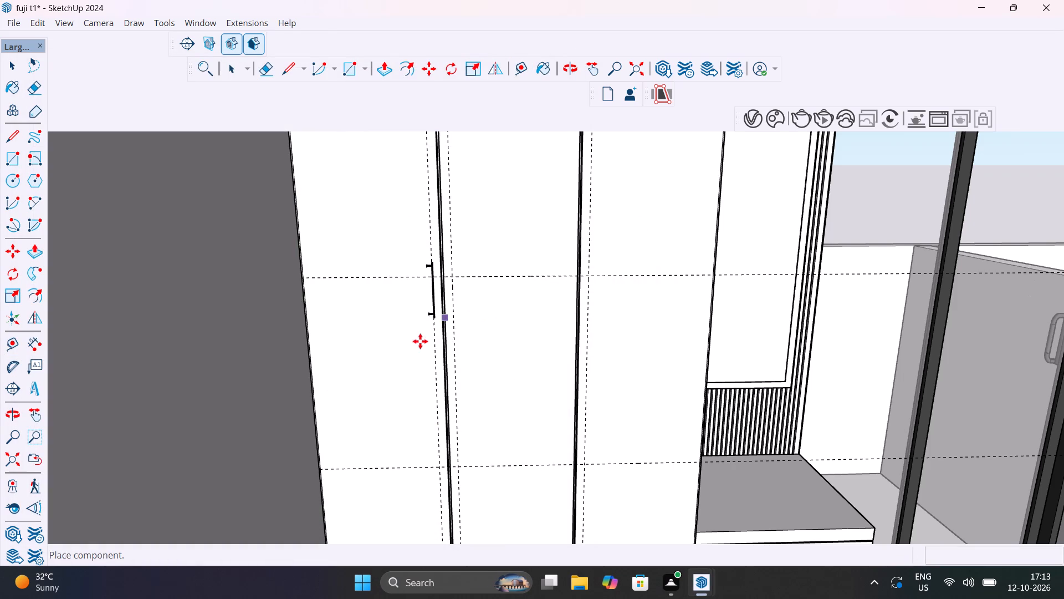
{"action": "scroll", "coordinate": [437, 454], "scroll_direction": "up", "scroll_amount": 10}
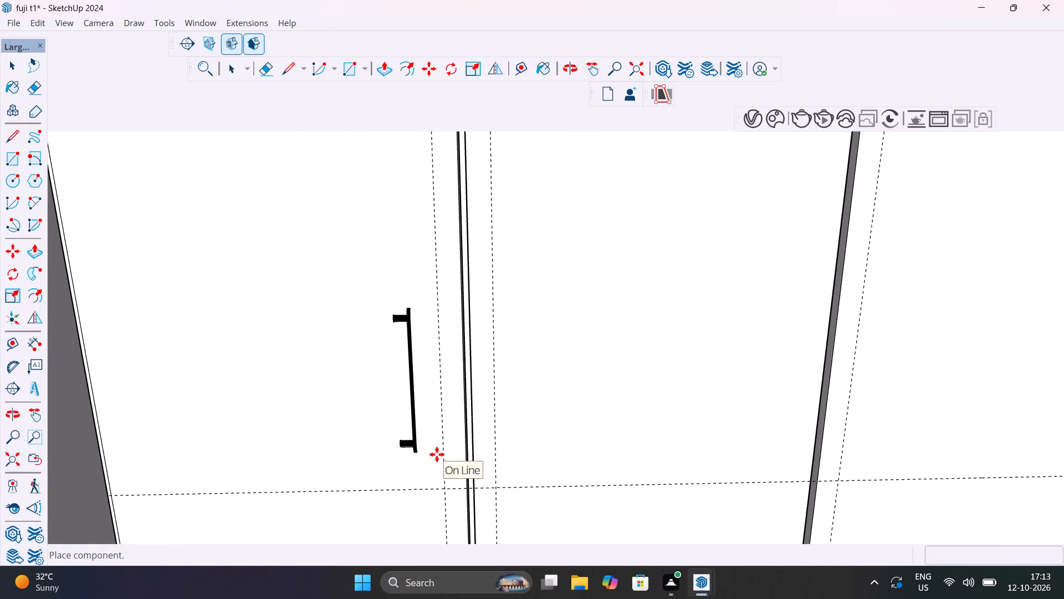
{"action": "middle_click_drag", "start_coordinate": [437, 454], "coordinate": [490, 447]}
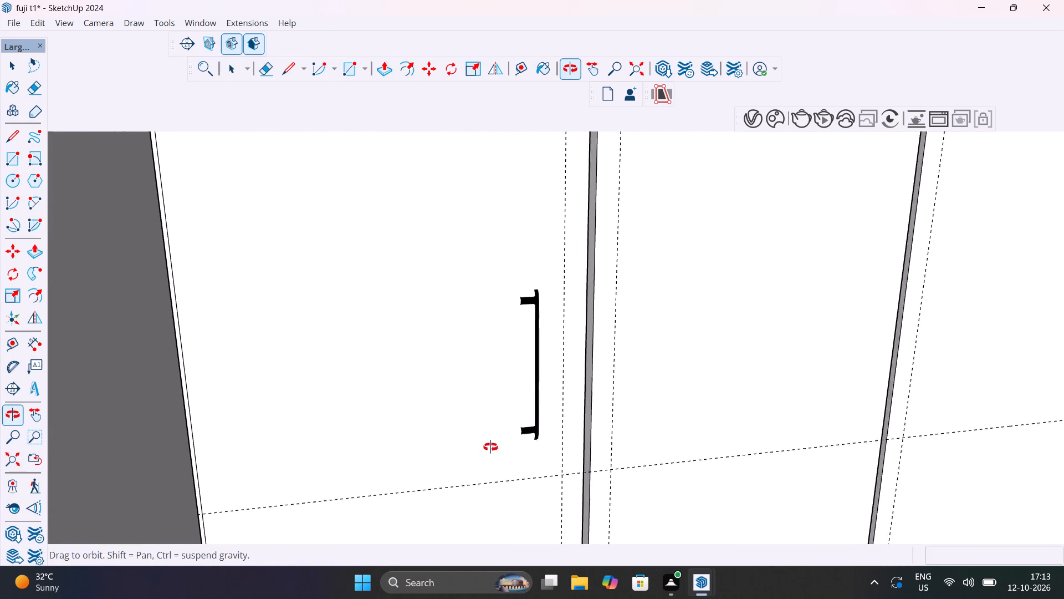
{"action": "middle_click_drag", "start_coordinate": [490, 447], "coordinate": [468, 400]}
{"action": "scroll", "coordinate": [509, 370], "scroll_direction": "up", "scroll_amount": 7}
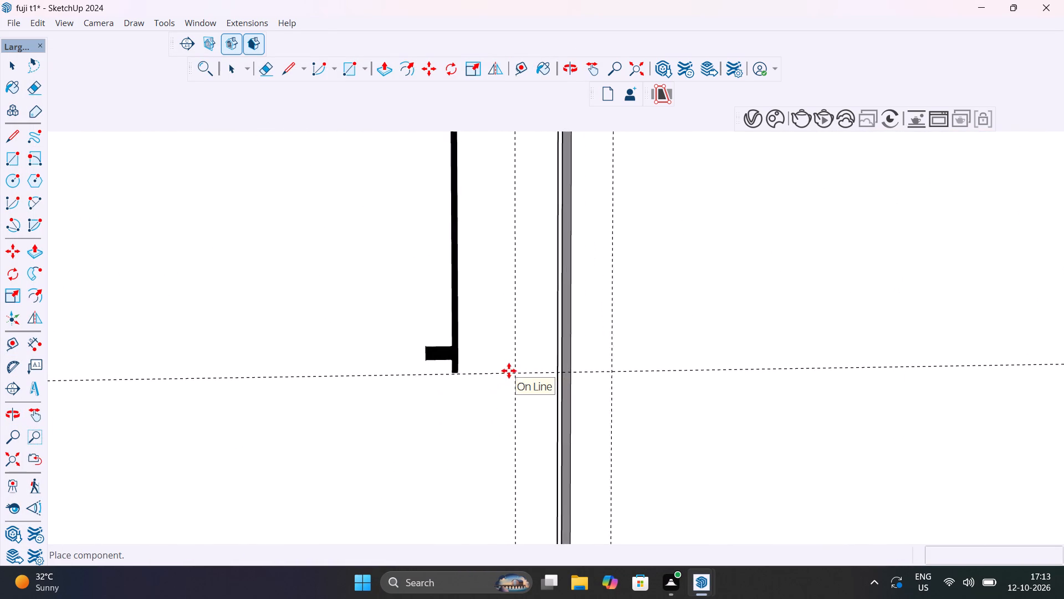
{"action": "scroll", "coordinate": [509, 370], "scroll_direction": "up", "scroll_amount": 2}
{"action": "left_click", "coordinate": [521, 376]}
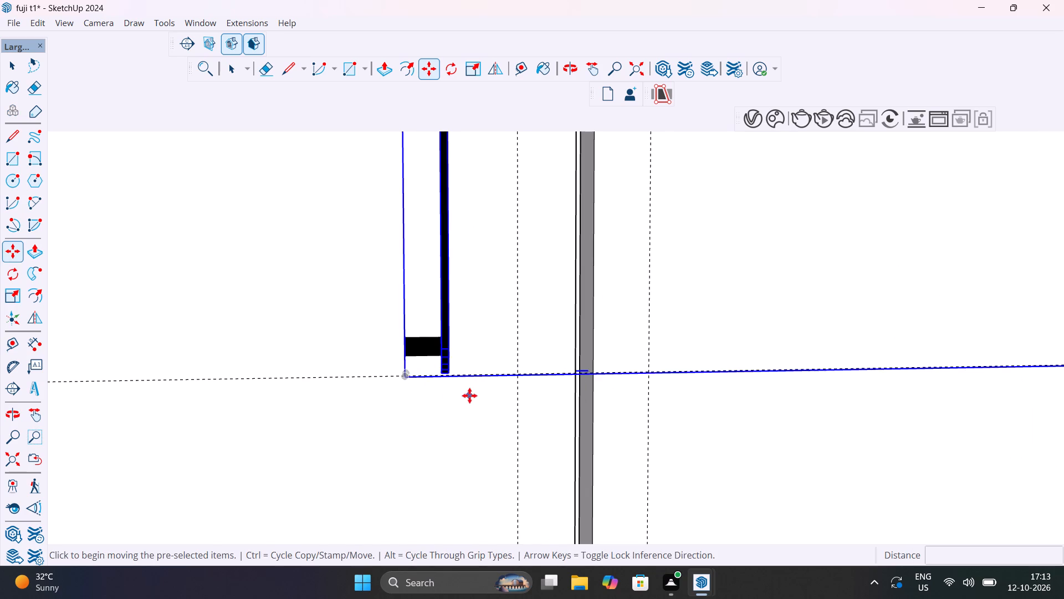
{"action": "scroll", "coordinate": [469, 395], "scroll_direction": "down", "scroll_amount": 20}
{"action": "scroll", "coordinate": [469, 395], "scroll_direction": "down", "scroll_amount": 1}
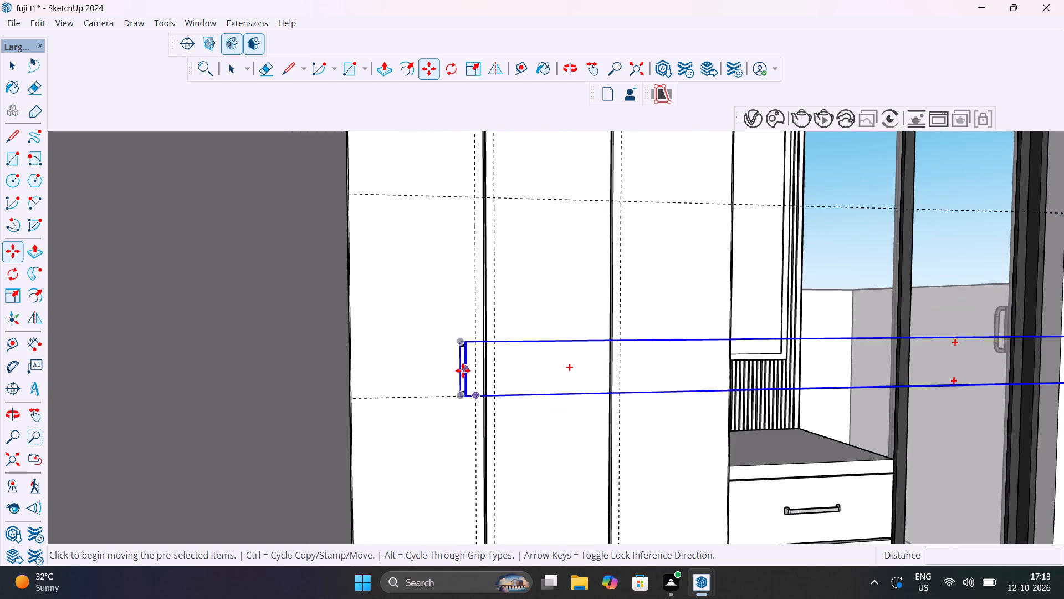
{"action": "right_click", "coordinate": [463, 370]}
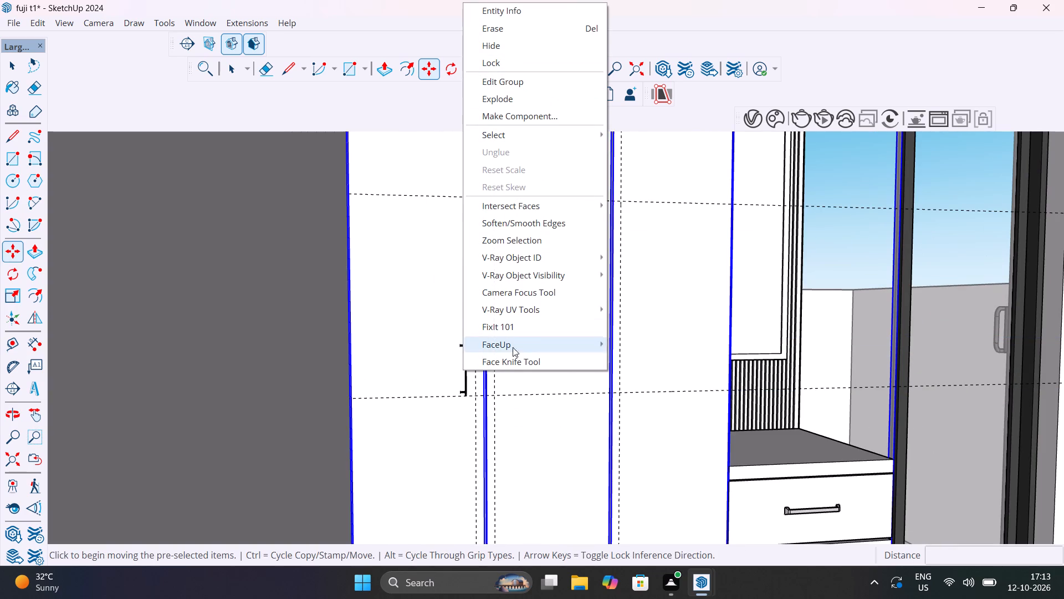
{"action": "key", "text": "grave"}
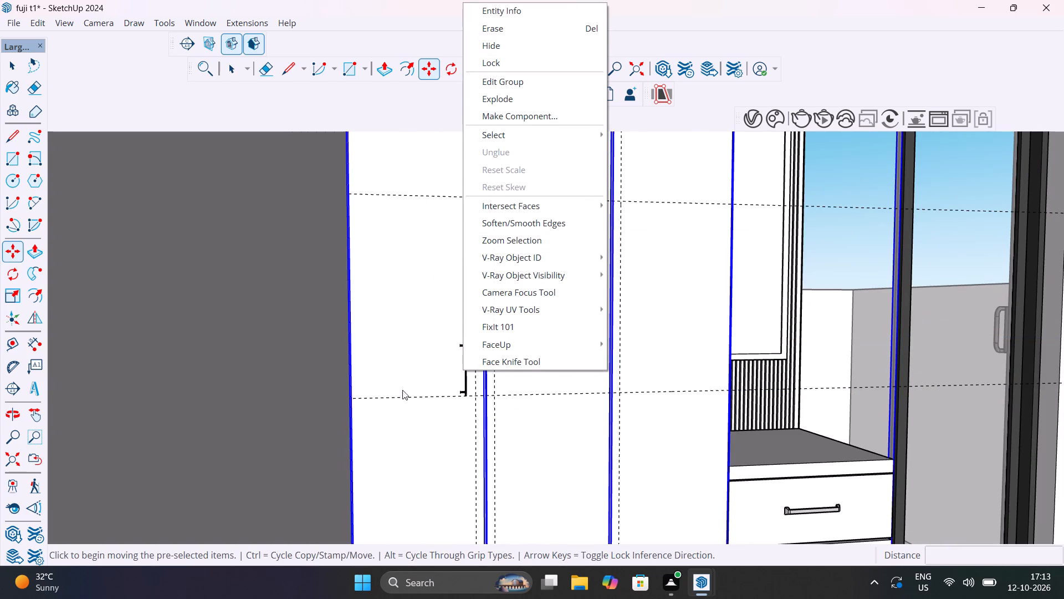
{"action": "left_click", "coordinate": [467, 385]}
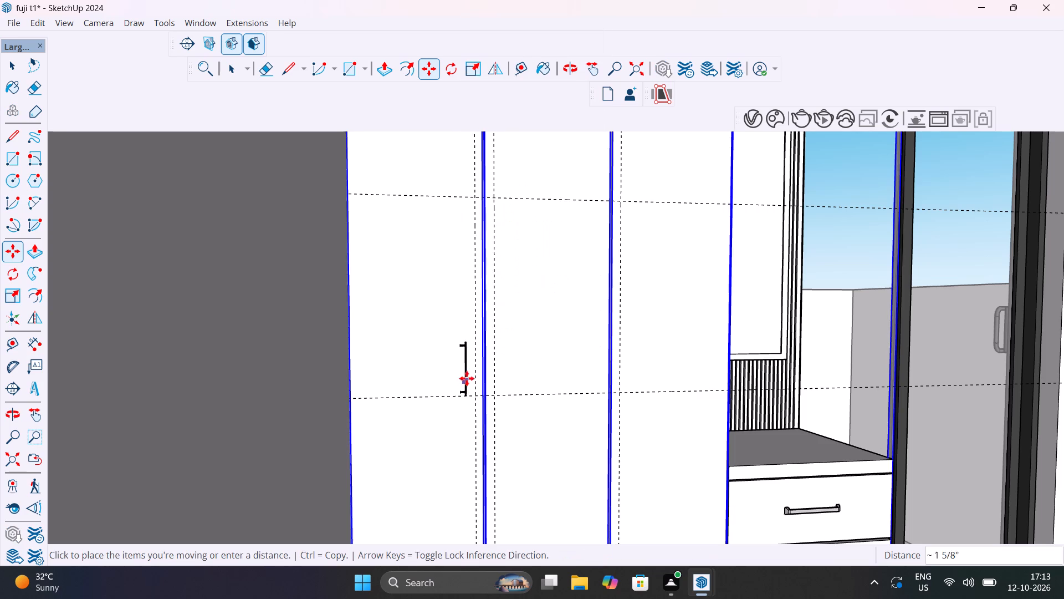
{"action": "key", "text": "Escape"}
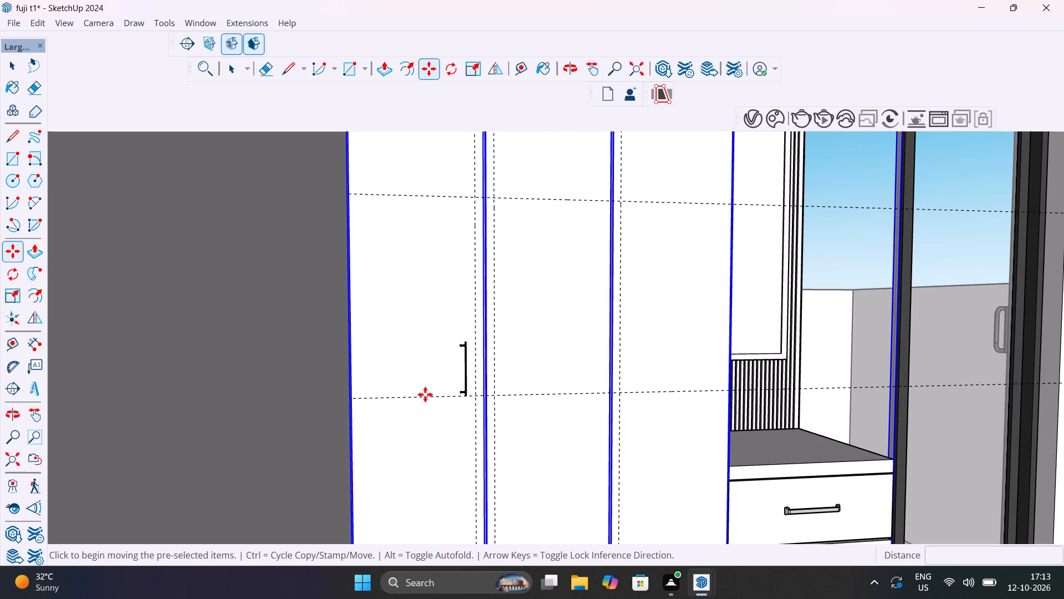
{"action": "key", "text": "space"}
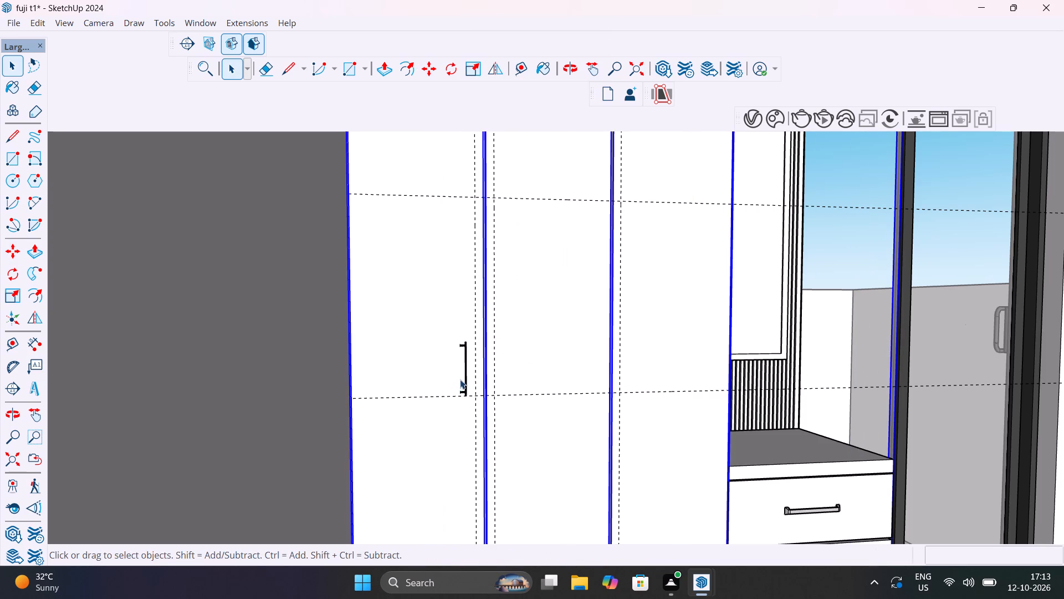
Explode the placed door handle component.
{"action": "left_click", "coordinate": [464, 377]}
{"action": "right_click", "coordinate": [464, 377]}
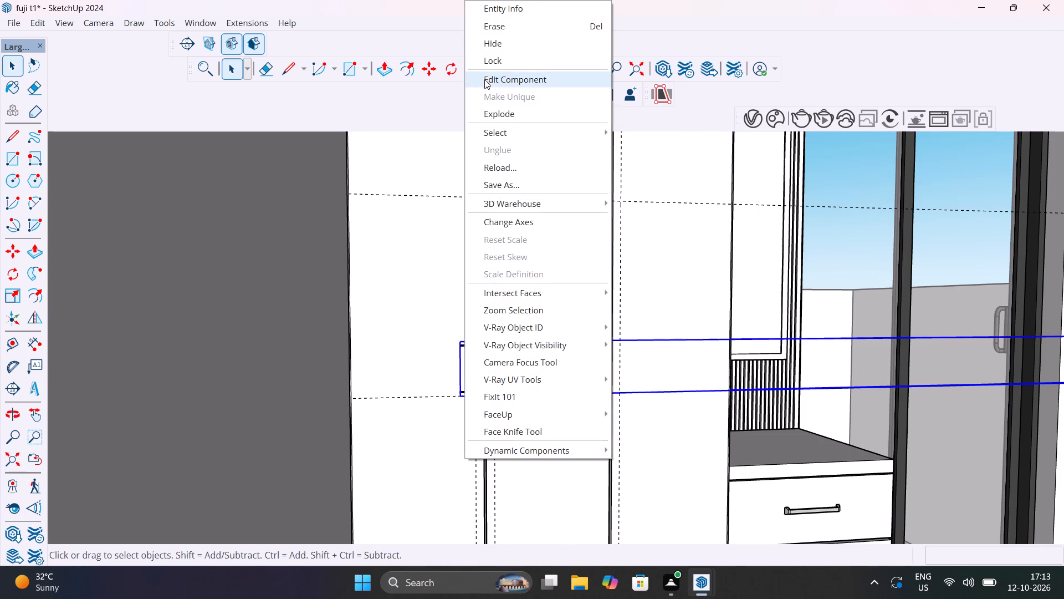
{"action": "left_click", "coordinate": [511, 109]}
Bring the whole model into view and delete section plane 1 that cuts through the apartment.
{"action": "scroll", "coordinate": [466, 383], "scroll_direction": "down", "scroll_amount": 14}
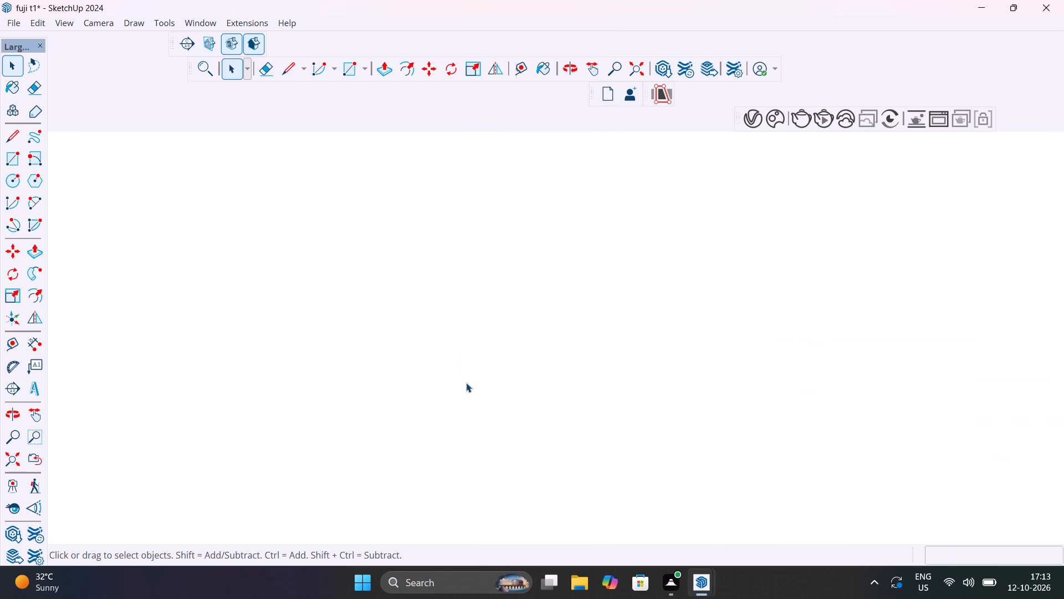
{"action": "middle_click_drag", "start_coordinate": [472, 367], "coordinate": [438, 500]}
{"action": "left_click", "coordinate": [17, 461]}
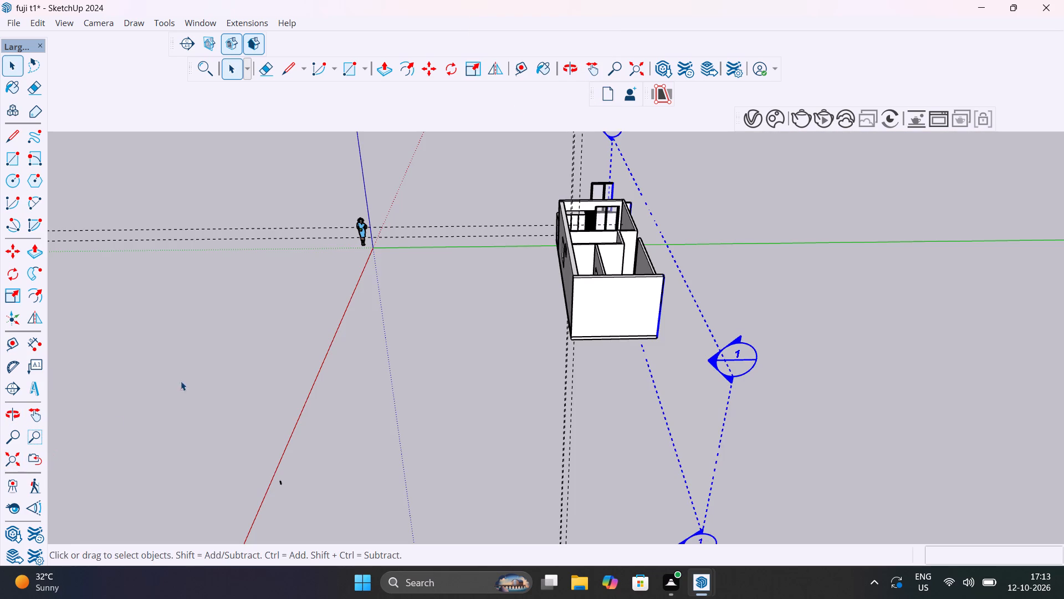
{"action": "left_click", "coordinate": [733, 370]}
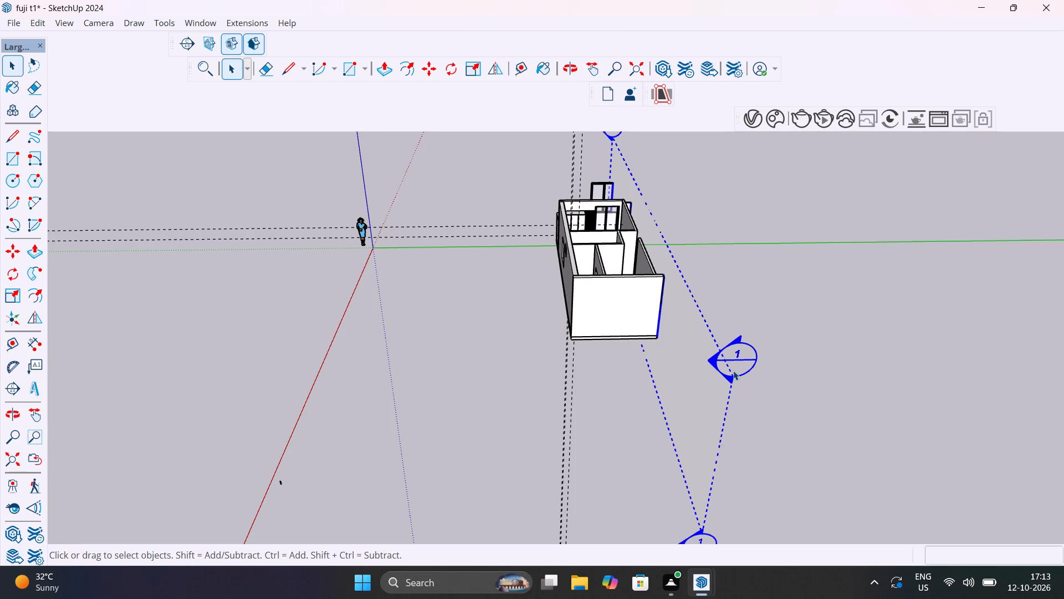
{"action": "key", "text": "Delete"}
{"action": "left_click", "coordinate": [731, 372]}
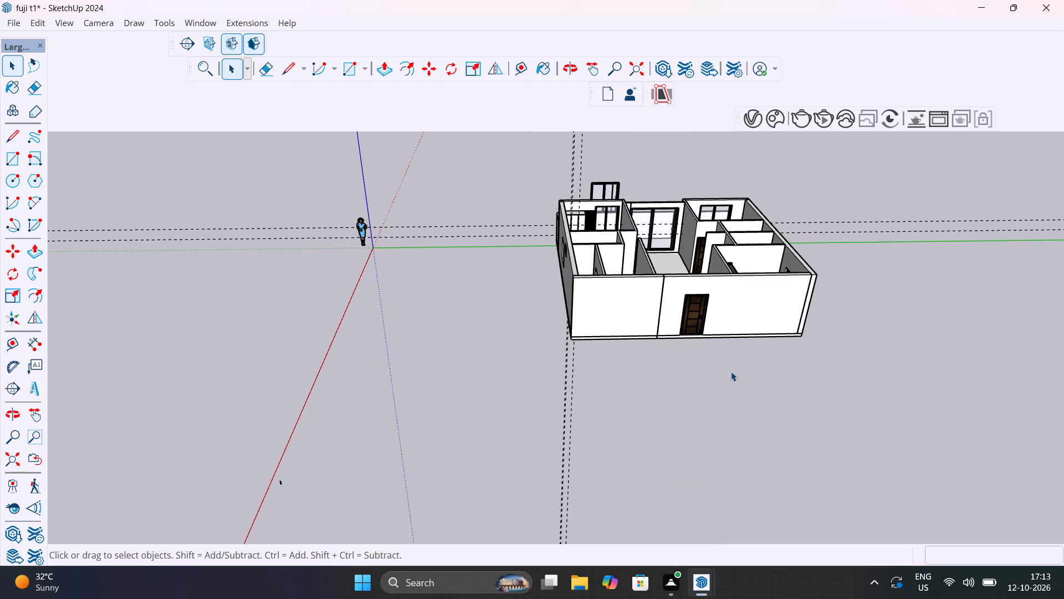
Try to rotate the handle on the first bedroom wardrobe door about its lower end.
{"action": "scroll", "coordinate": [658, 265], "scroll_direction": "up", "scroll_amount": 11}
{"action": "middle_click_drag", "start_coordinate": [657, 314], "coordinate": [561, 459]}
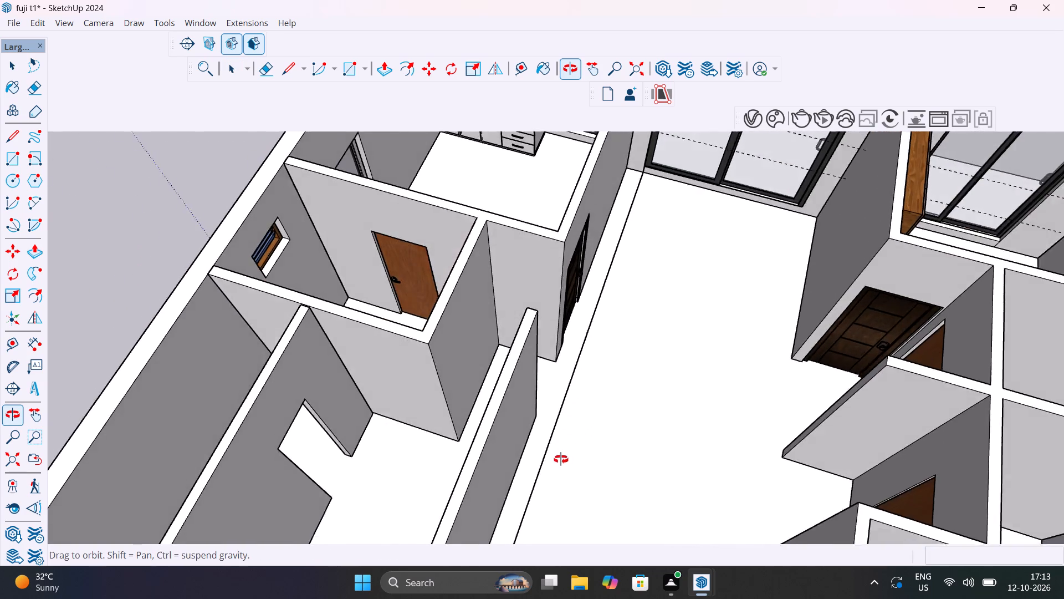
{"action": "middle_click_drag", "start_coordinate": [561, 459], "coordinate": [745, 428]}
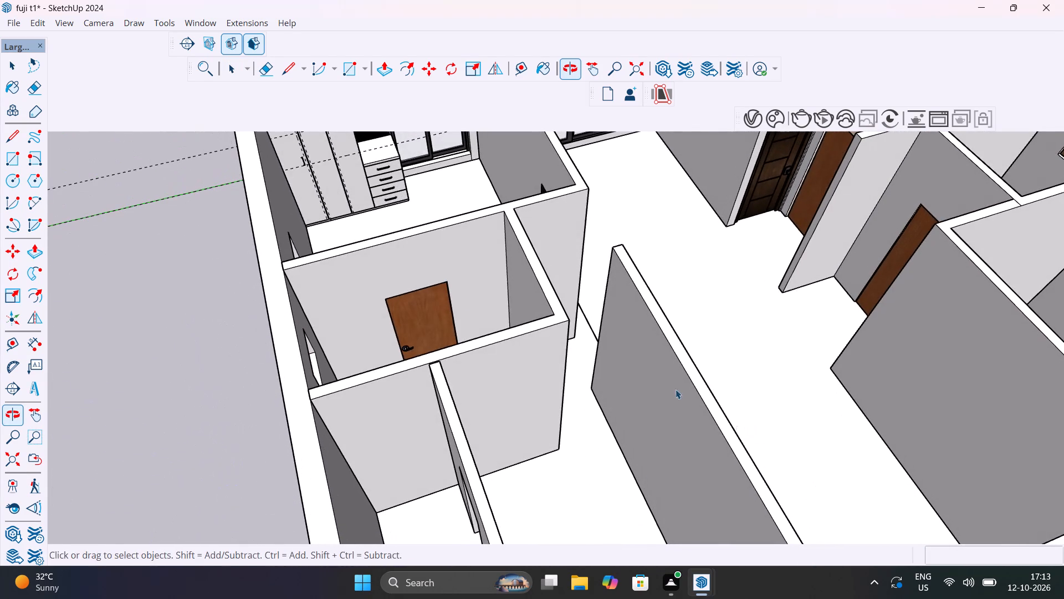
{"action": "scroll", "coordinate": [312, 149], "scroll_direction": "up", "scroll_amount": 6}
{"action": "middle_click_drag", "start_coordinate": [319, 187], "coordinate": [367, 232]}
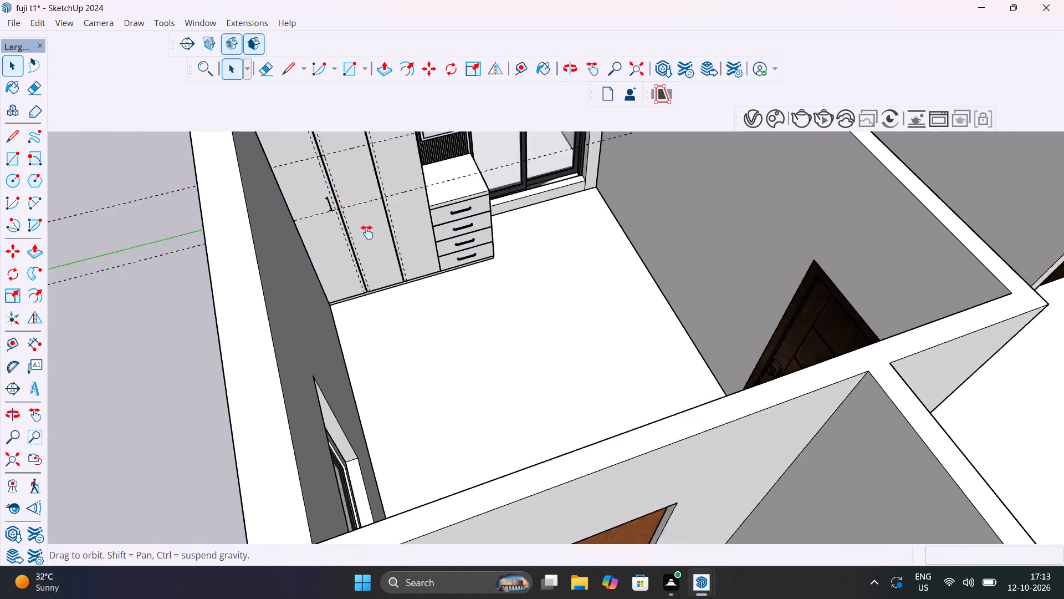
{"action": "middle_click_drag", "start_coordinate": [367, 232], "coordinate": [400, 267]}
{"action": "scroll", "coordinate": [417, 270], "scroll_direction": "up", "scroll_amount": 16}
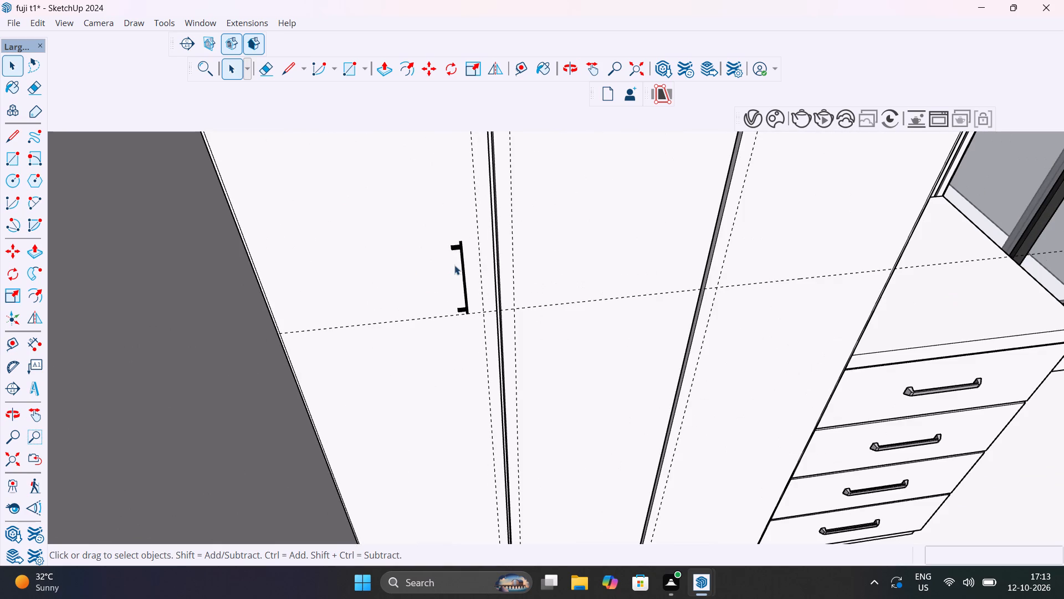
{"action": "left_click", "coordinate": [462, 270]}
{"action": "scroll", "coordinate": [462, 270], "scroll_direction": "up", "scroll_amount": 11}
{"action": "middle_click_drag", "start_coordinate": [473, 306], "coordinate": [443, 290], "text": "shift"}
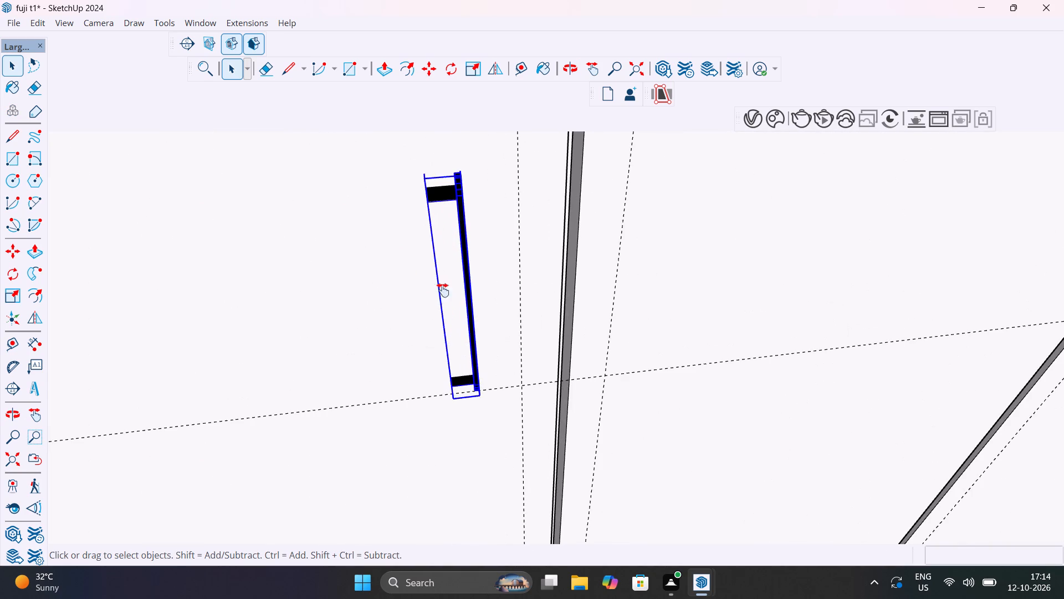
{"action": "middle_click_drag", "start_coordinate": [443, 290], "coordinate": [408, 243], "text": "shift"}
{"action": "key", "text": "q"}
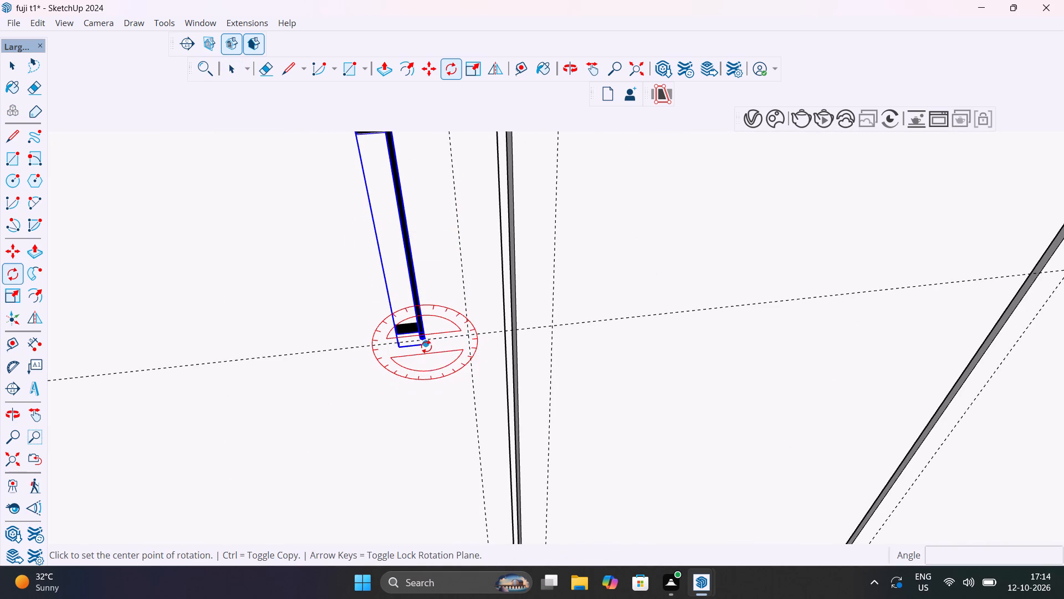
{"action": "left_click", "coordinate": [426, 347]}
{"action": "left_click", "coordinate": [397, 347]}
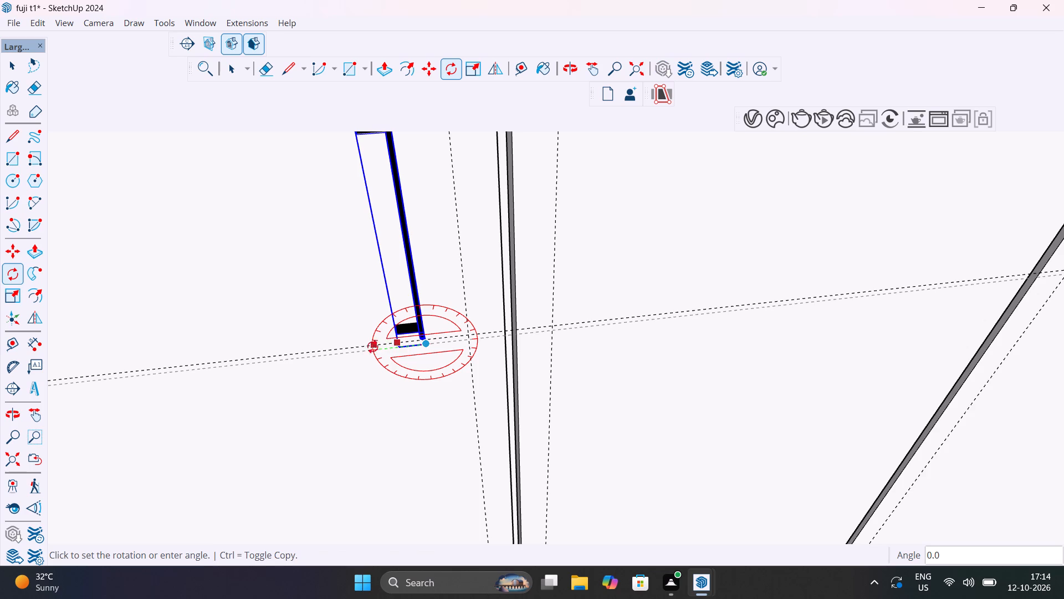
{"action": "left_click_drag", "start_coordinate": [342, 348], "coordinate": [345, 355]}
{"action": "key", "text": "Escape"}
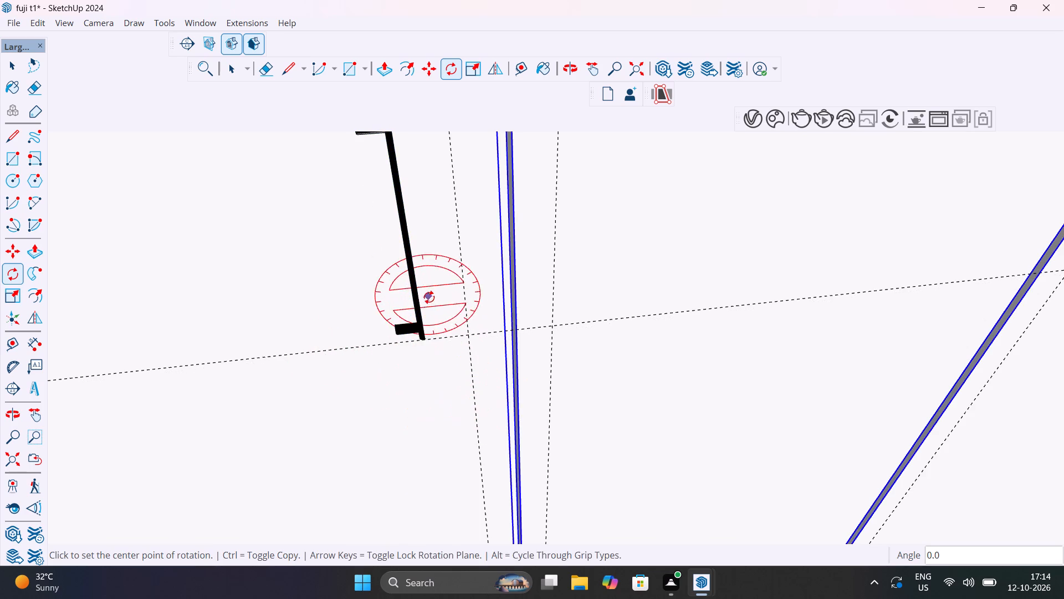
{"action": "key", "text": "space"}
Move the handle slightly forward so that it stands out from the first wardrobe door's face.
{"action": "middle_click_drag", "start_coordinate": [417, 331], "coordinate": [332, 309]}
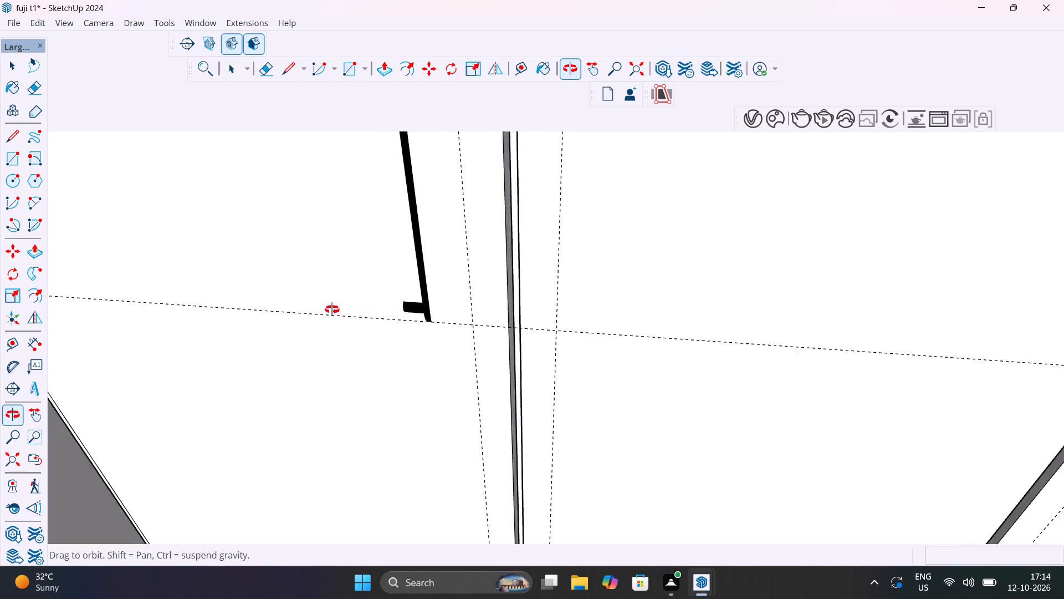
{"action": "middle_click_drag", "start_coordinate": [332, 309], "coordinate": [366, 346]}
{"action": "scroll", "coordinate": [366, 344], "scroll_direction": "up", "scroll_amount": 1}
{"action": "left_click", "coordinate": [432, 302]}
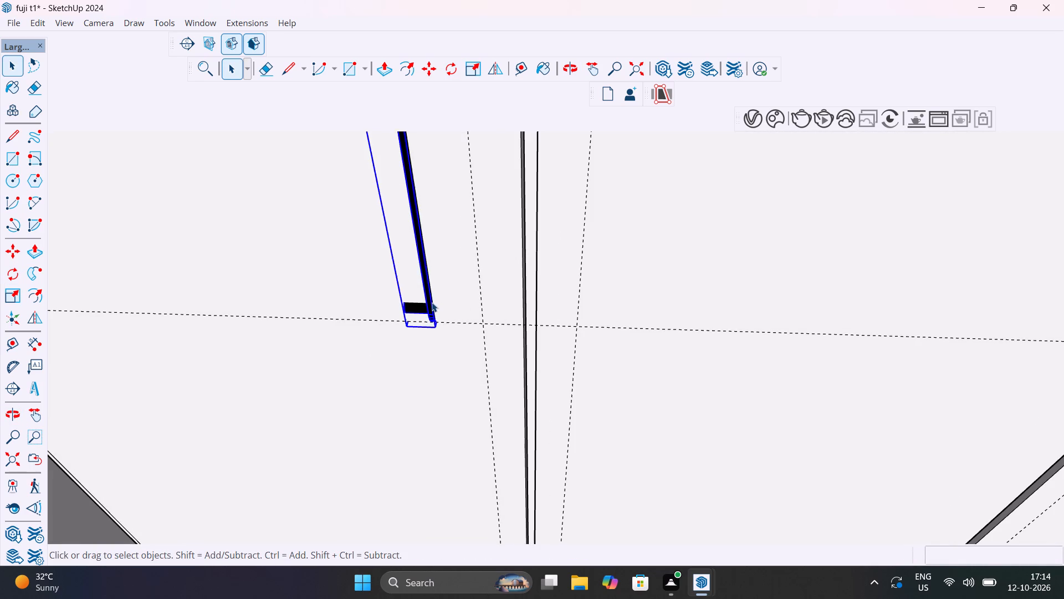
{"action": "key", "text": "m"}
{"action": "left_click", "coordinate": [432, 302]}
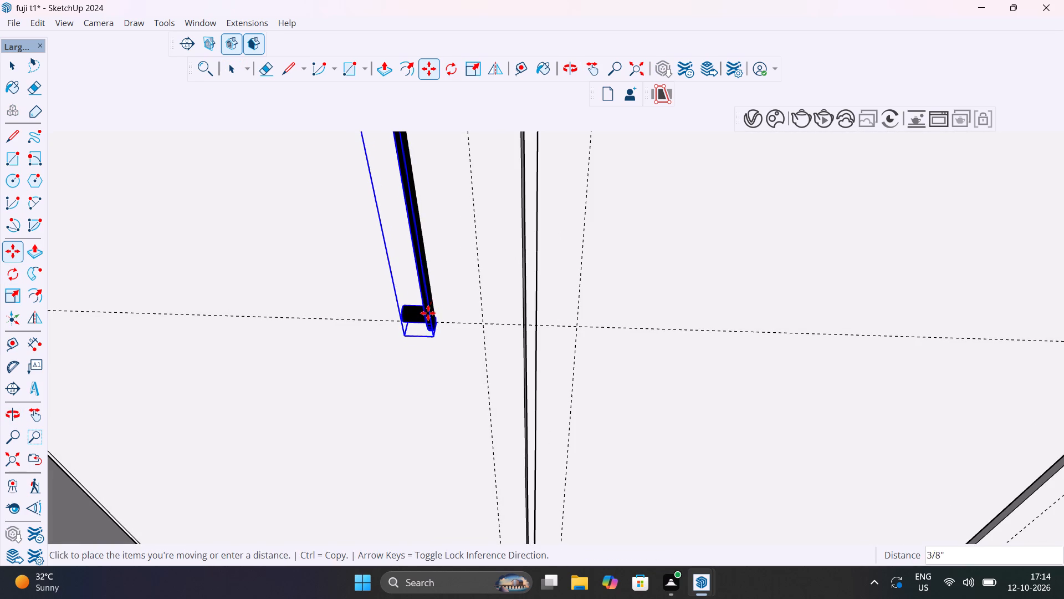
{"action": "left_click", "coordinate": [420, 336]}
{"action": "key", "text": "space"}
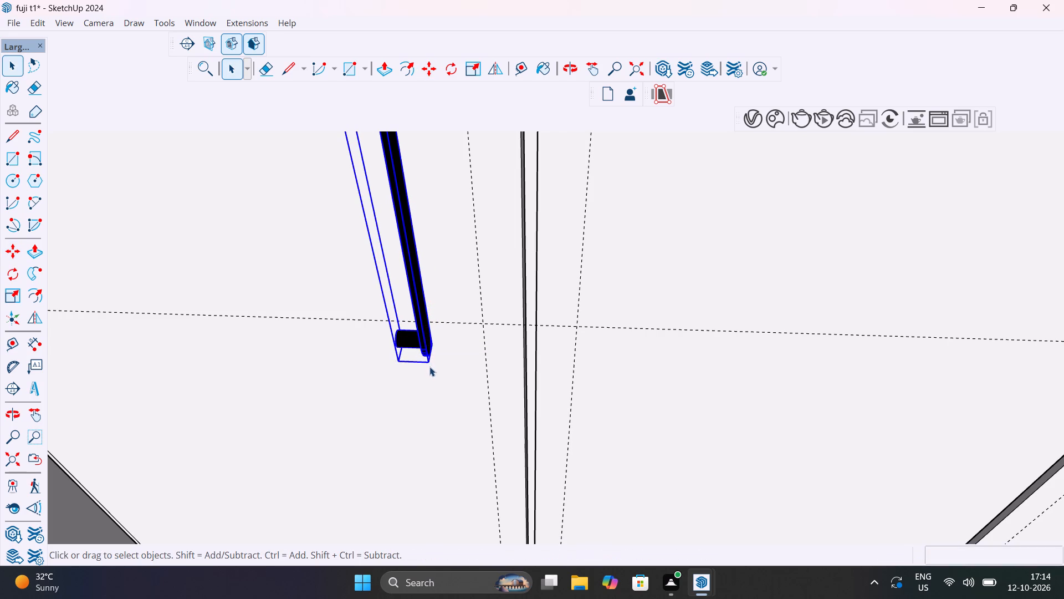
{"action": "scroll", "coordinate": [431, 363], "scroll_direction": "down", "scroll_amount": 6}
{"action": "middle_click_drag", "start_coordinate": [436, 369], "coordinate": [495, 288]}
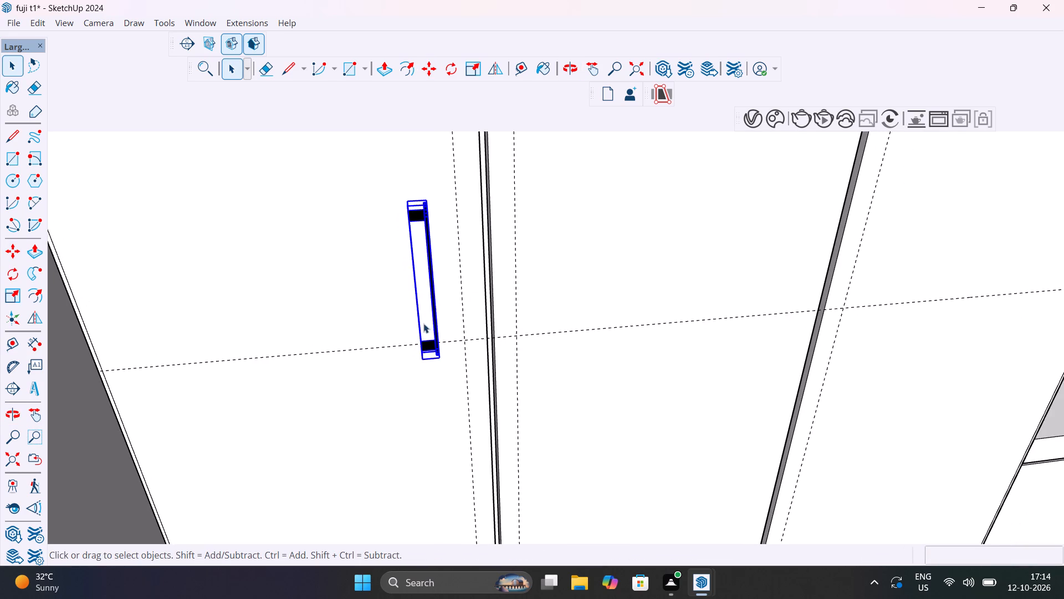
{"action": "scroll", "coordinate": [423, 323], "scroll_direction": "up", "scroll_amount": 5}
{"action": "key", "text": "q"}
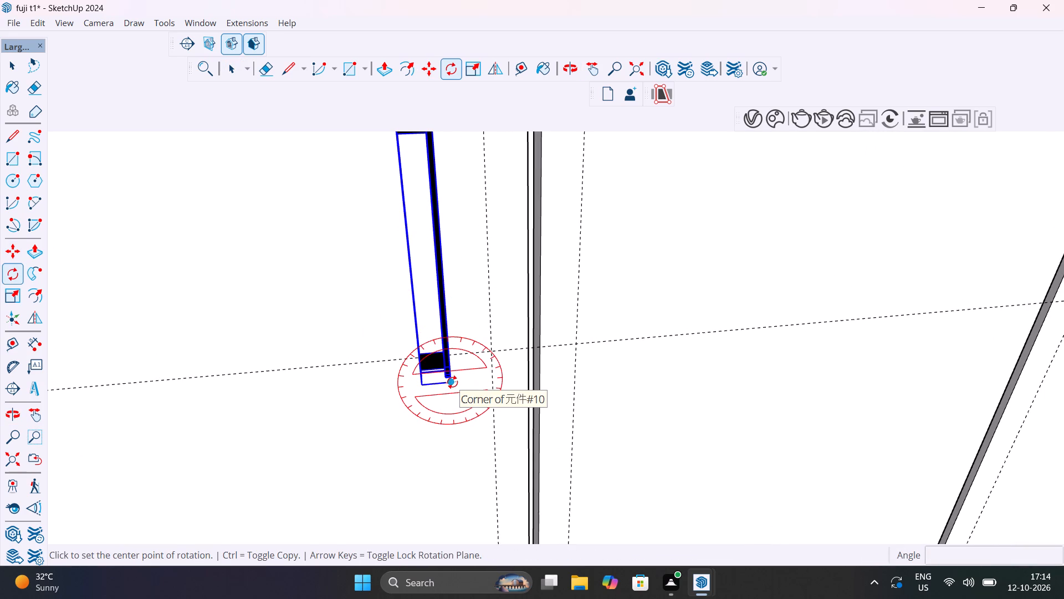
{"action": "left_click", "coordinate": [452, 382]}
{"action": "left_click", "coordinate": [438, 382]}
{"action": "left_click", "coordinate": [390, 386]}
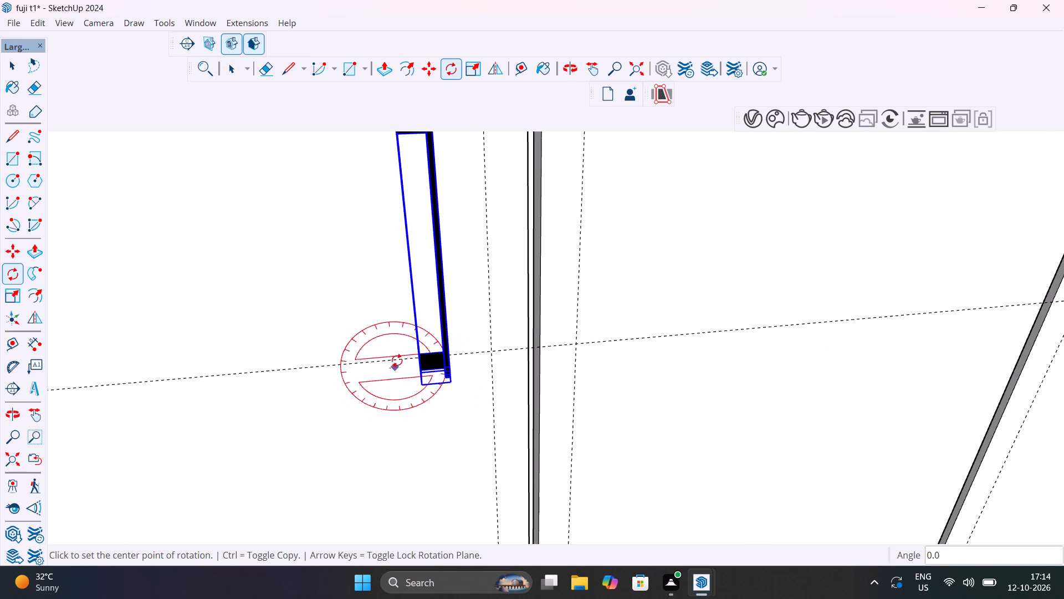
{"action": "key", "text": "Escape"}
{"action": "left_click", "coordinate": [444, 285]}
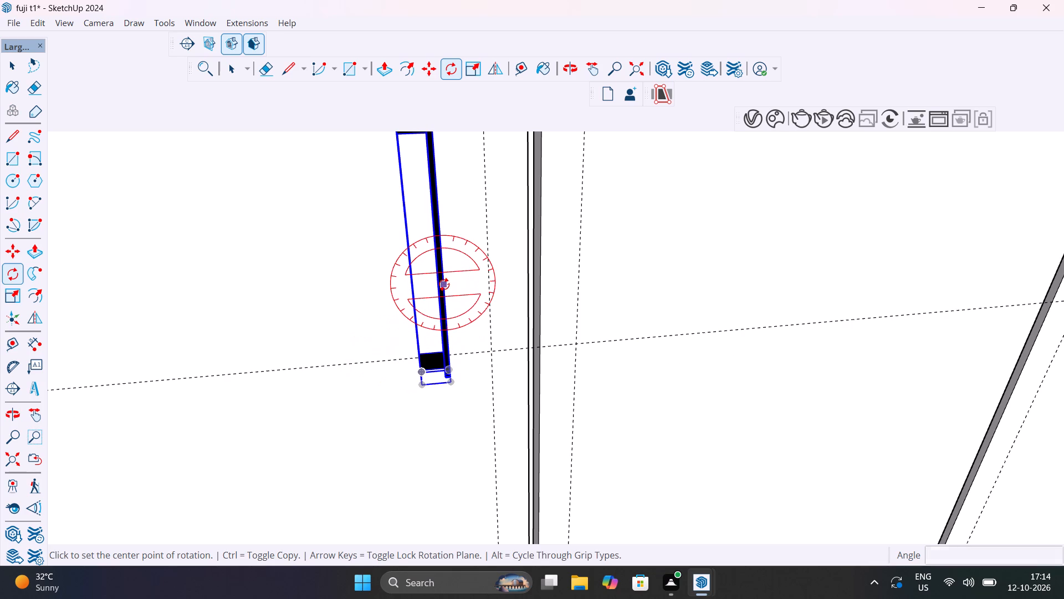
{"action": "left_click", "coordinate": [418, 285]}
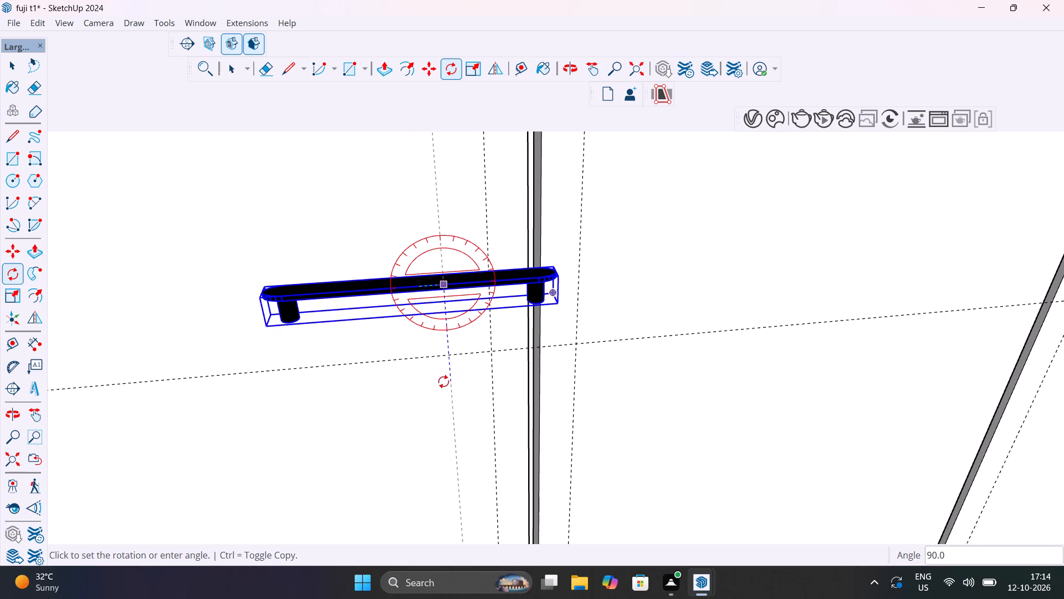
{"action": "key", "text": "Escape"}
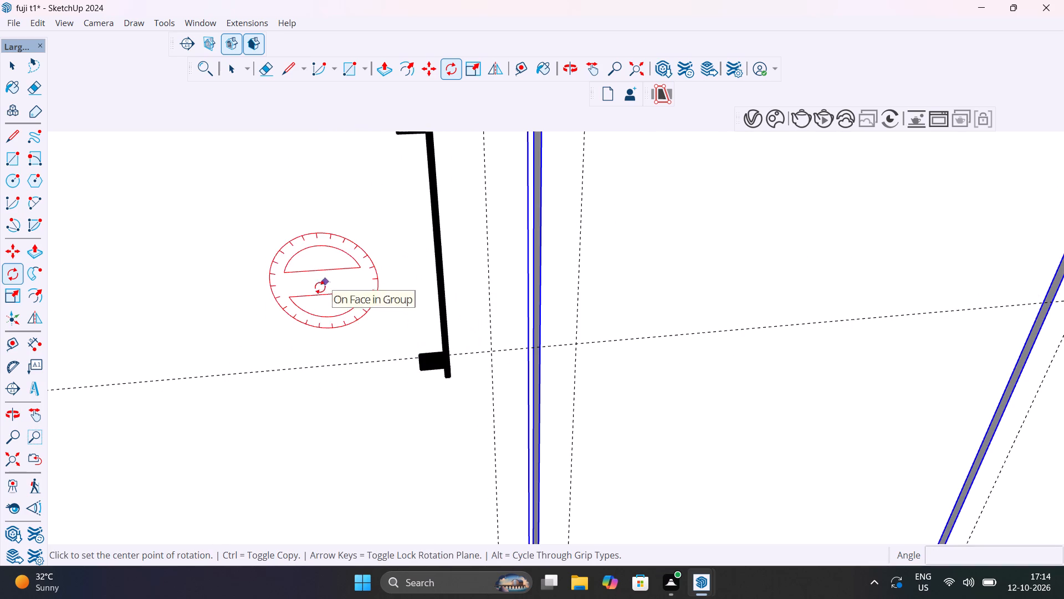
Flip the handle on the first wardrobe door with the Flip tool so that its bar and mounting posts swap sides.
{"action": "left_click", "coordinate": [34, 315]}
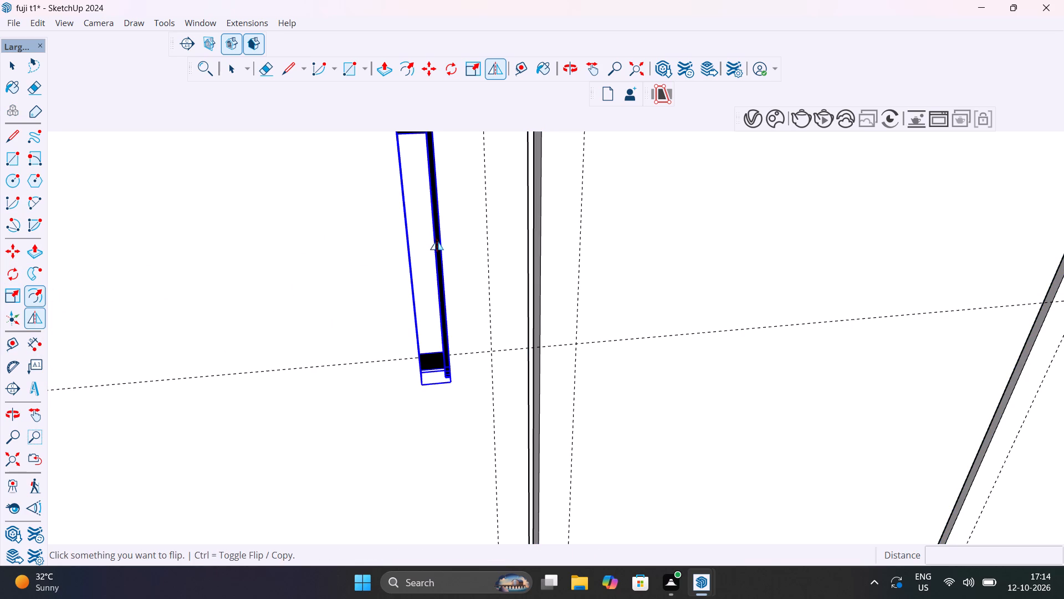
{"action": "left_click", "coordinate": [438, 243]}
{"action": "left_click", "coordinate": [459, 265]}
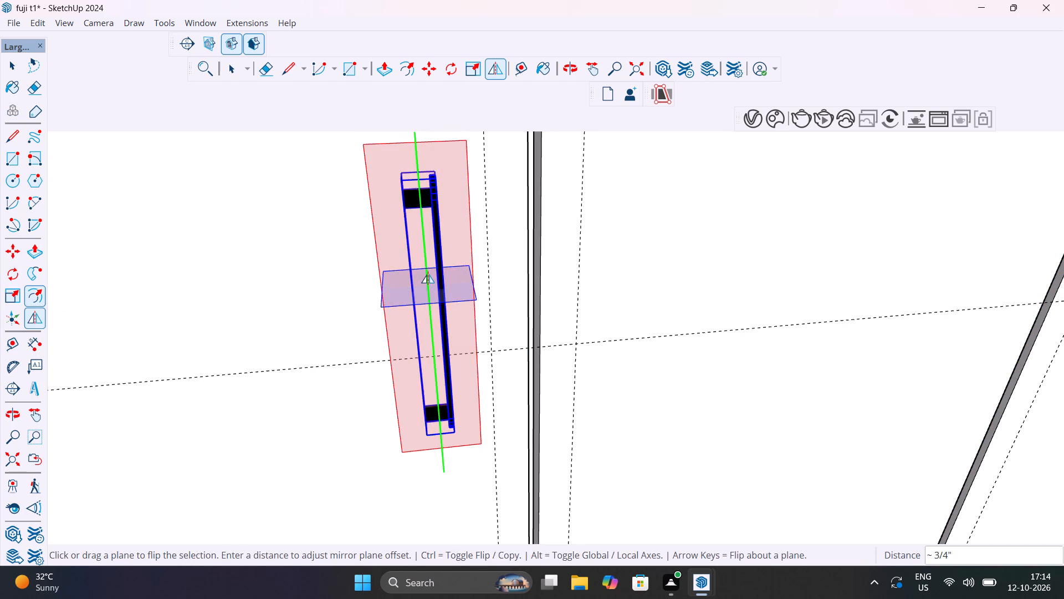
{"action": "left_click", "coordinate": [426, 278]}
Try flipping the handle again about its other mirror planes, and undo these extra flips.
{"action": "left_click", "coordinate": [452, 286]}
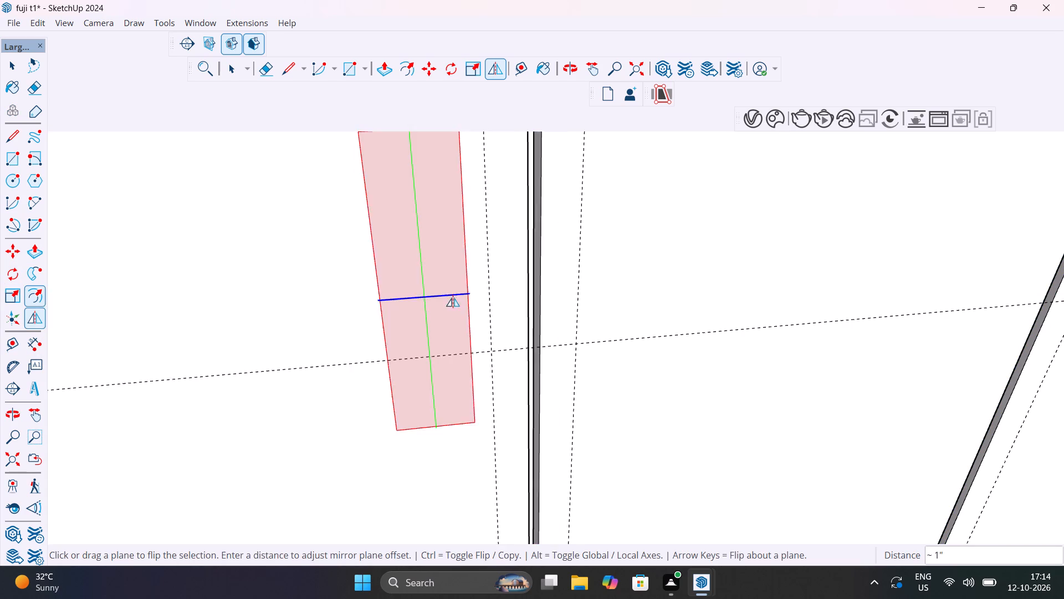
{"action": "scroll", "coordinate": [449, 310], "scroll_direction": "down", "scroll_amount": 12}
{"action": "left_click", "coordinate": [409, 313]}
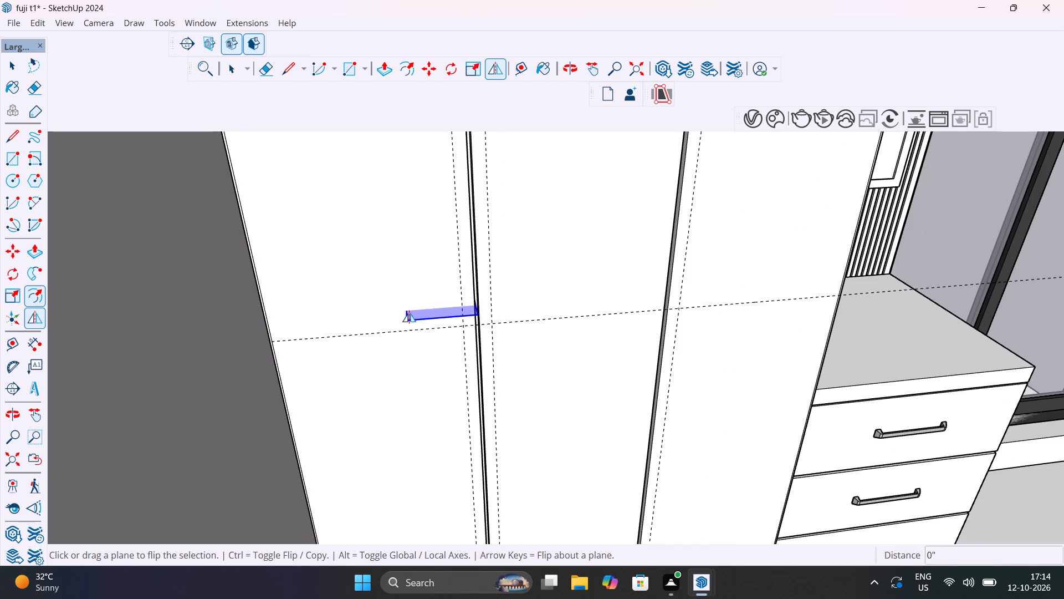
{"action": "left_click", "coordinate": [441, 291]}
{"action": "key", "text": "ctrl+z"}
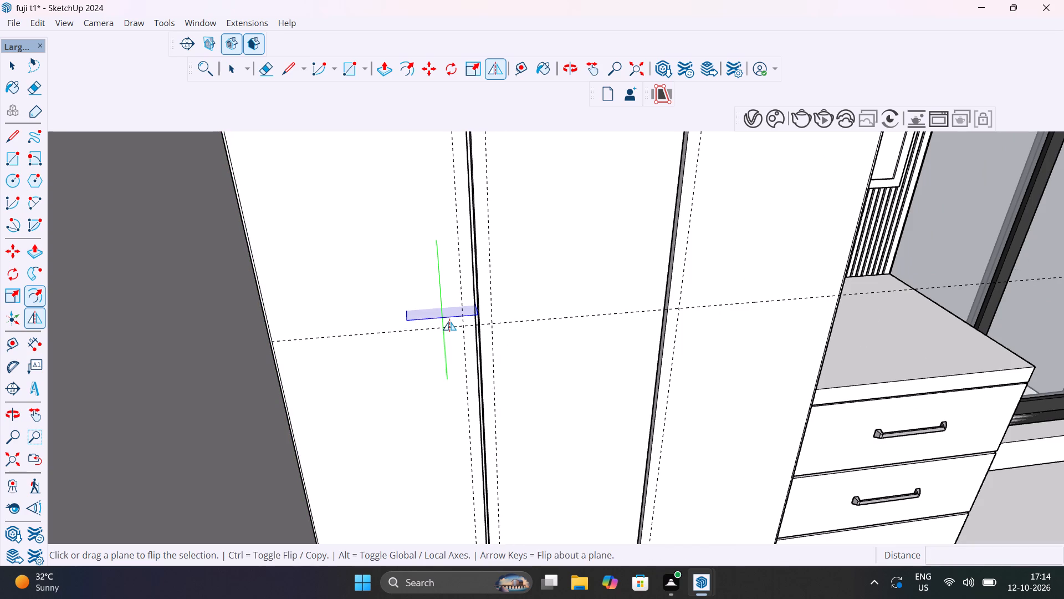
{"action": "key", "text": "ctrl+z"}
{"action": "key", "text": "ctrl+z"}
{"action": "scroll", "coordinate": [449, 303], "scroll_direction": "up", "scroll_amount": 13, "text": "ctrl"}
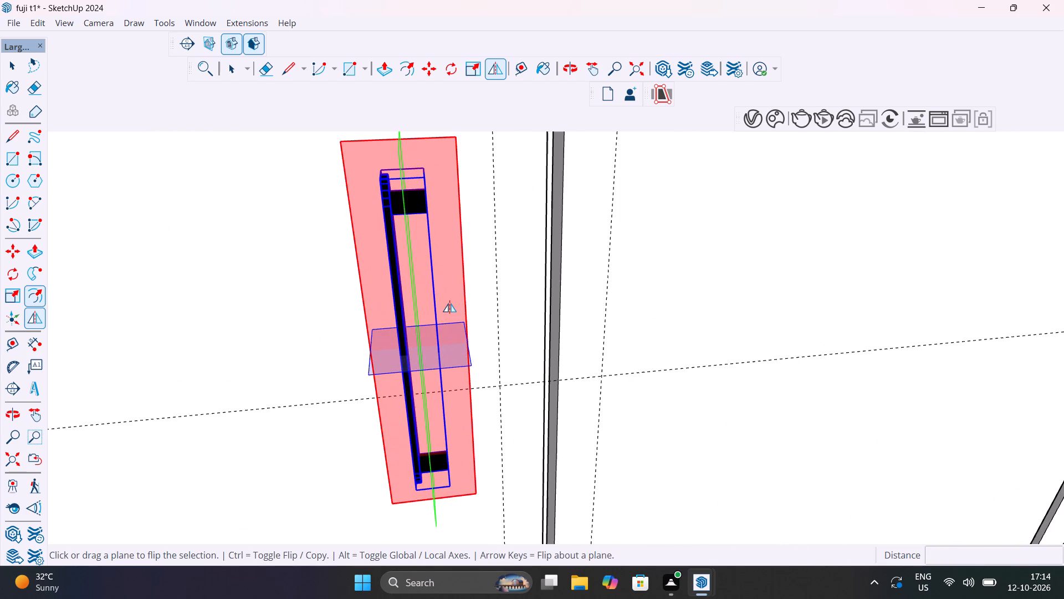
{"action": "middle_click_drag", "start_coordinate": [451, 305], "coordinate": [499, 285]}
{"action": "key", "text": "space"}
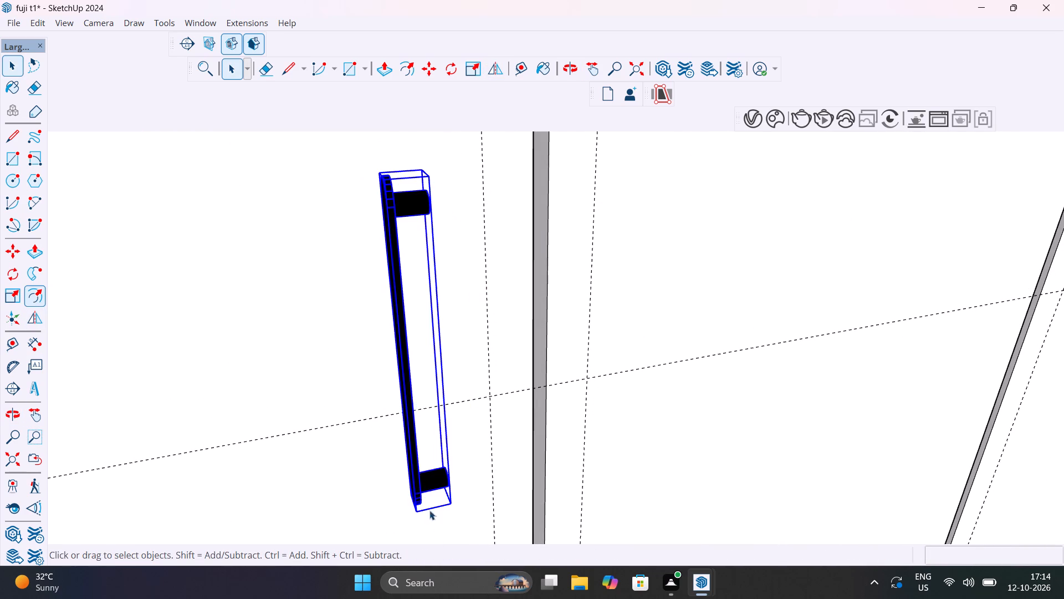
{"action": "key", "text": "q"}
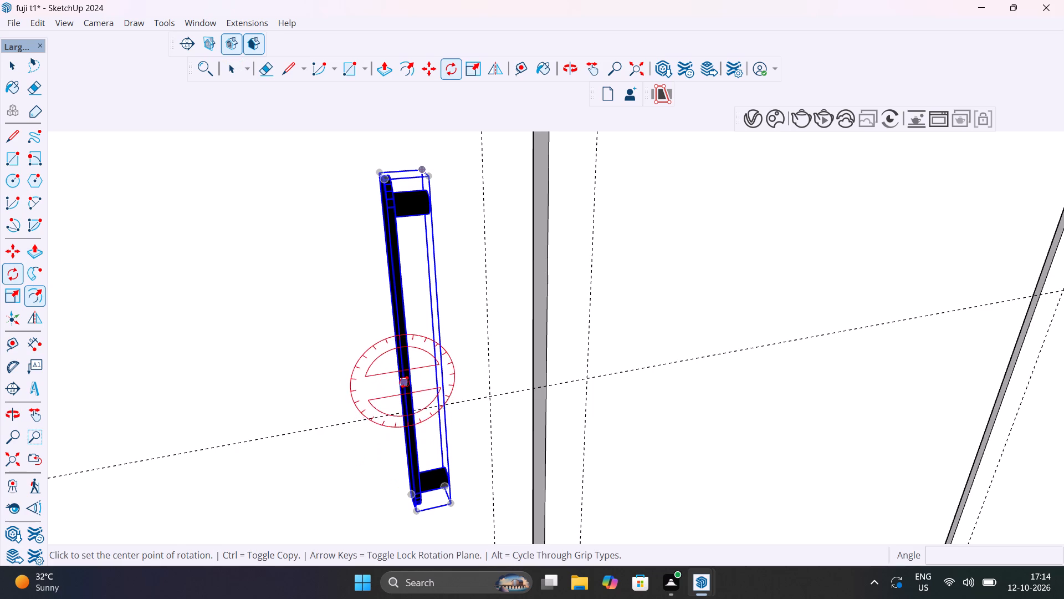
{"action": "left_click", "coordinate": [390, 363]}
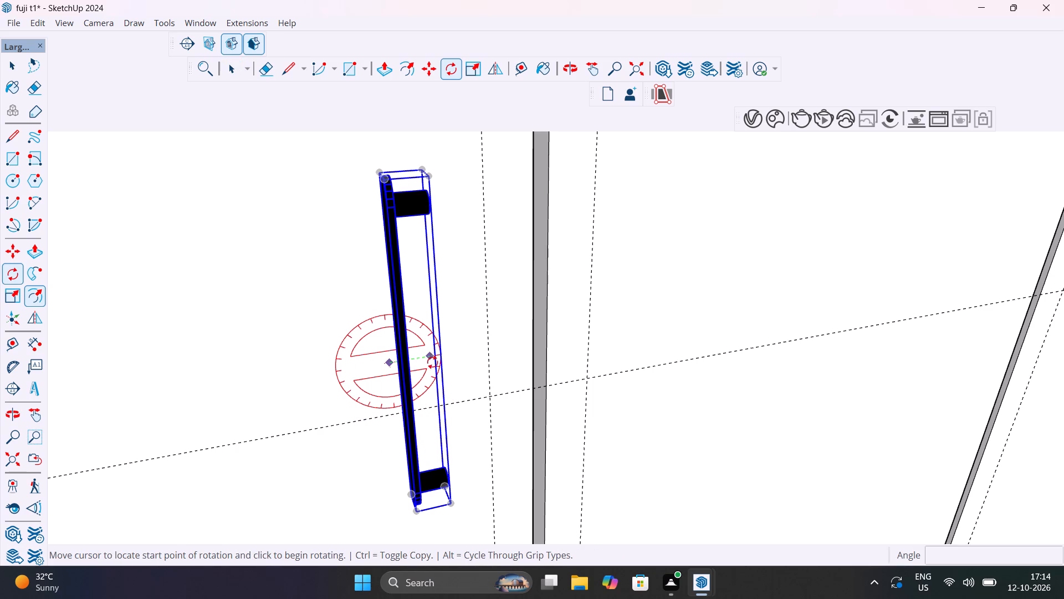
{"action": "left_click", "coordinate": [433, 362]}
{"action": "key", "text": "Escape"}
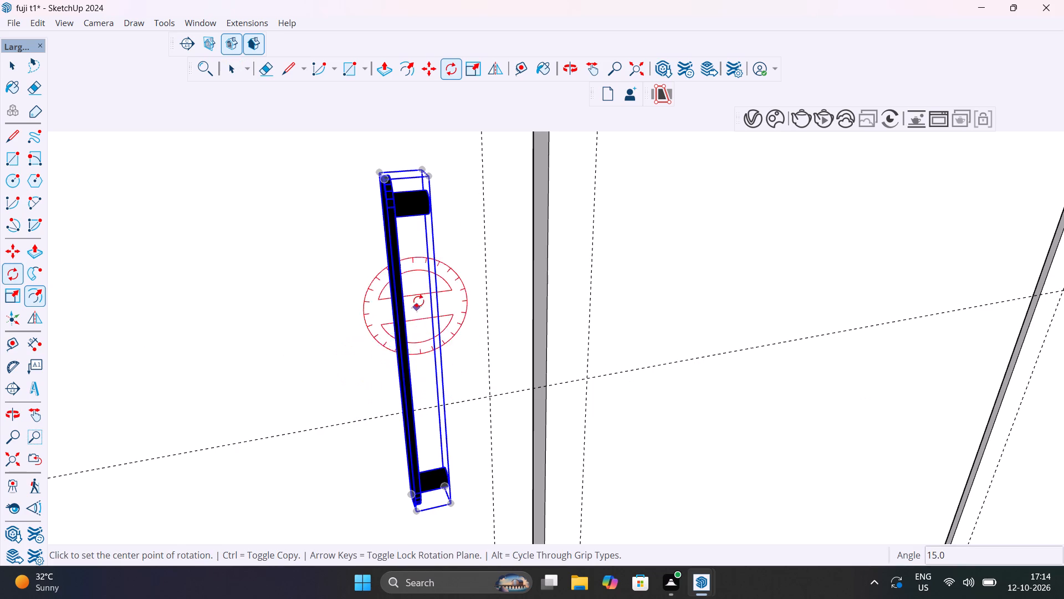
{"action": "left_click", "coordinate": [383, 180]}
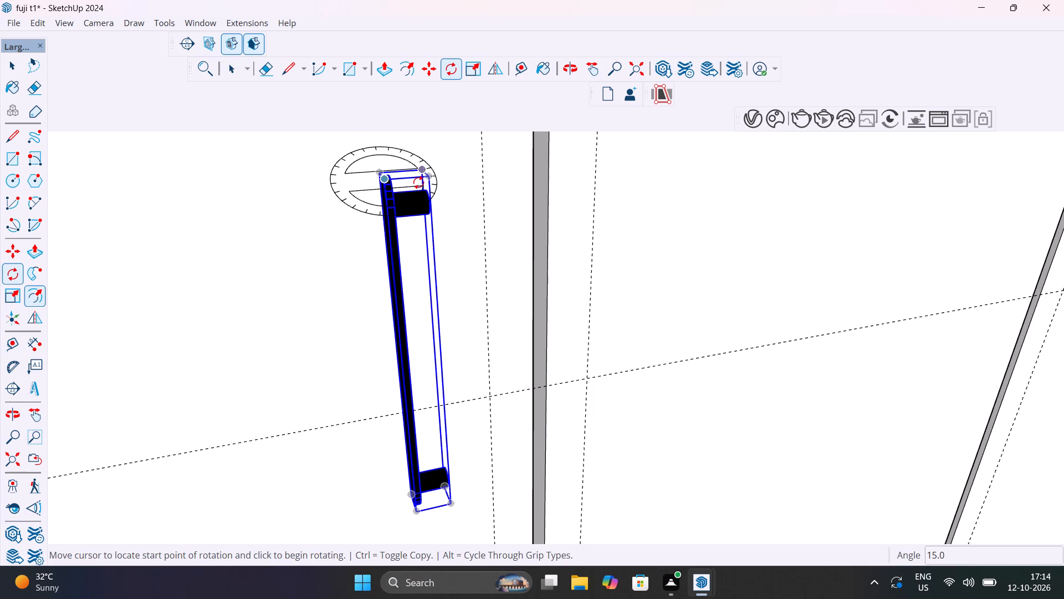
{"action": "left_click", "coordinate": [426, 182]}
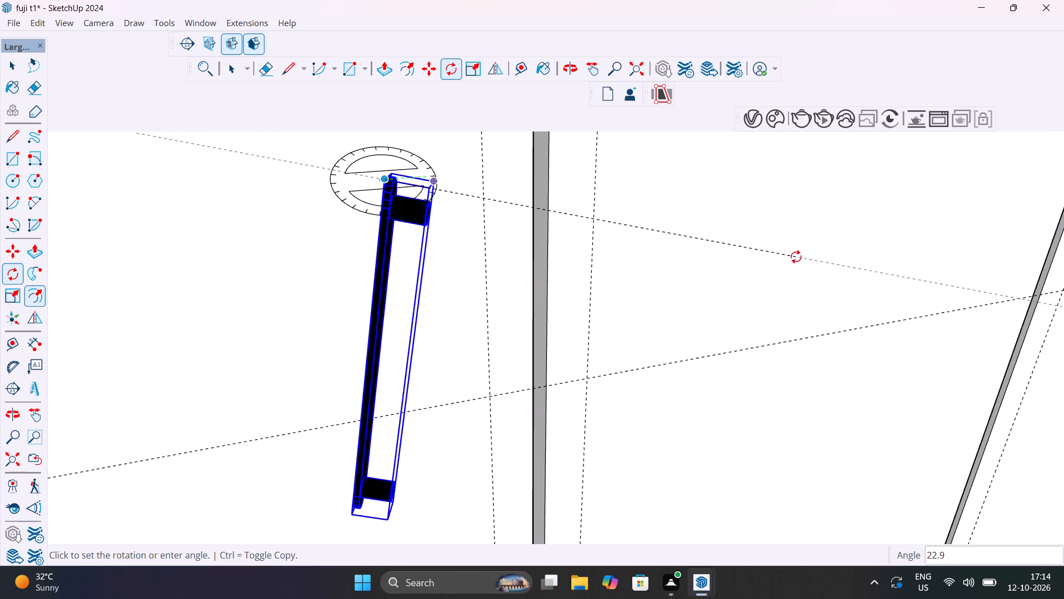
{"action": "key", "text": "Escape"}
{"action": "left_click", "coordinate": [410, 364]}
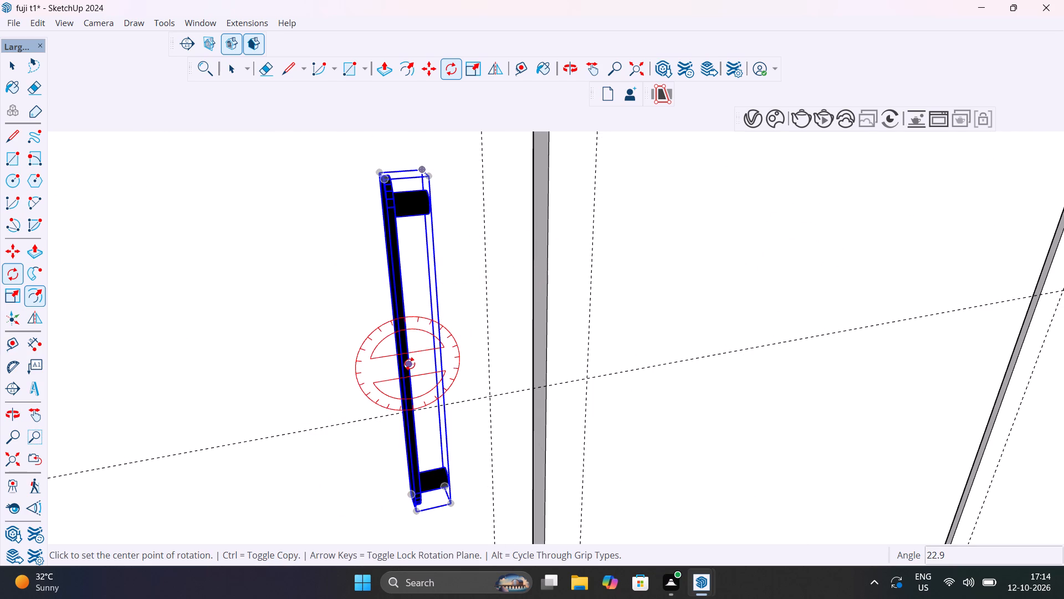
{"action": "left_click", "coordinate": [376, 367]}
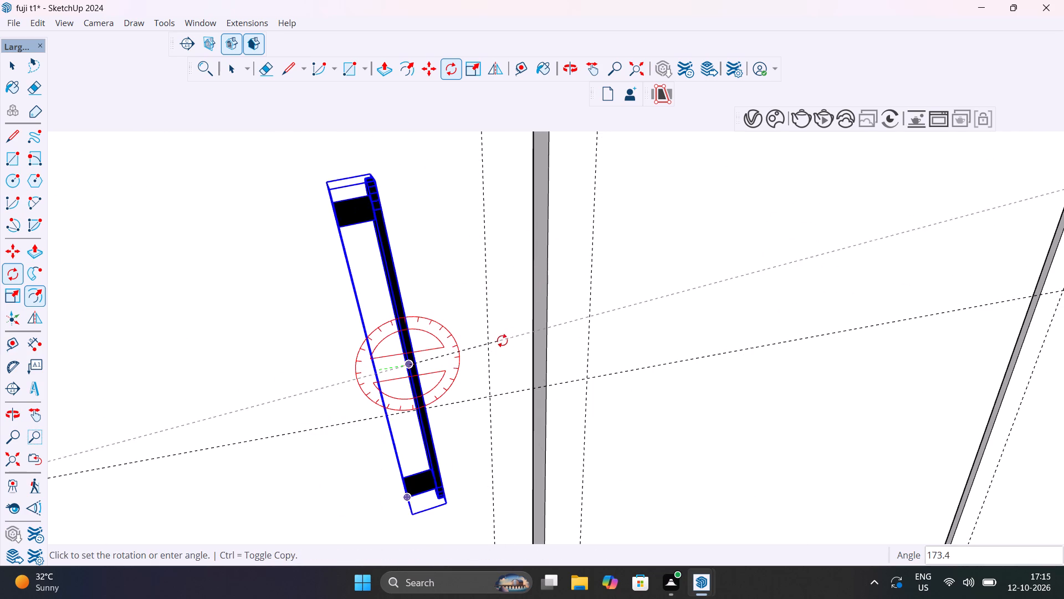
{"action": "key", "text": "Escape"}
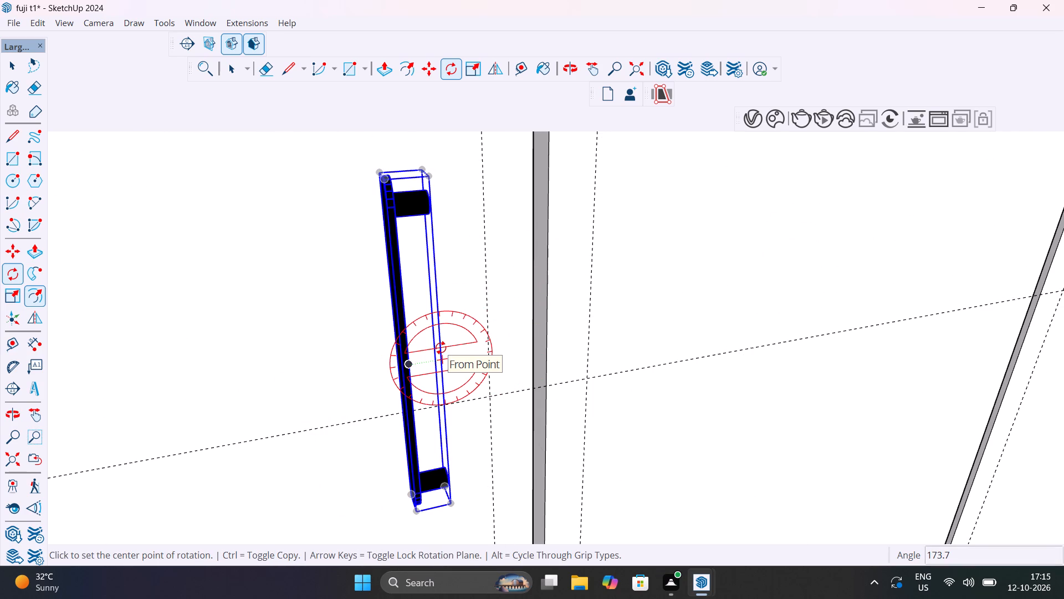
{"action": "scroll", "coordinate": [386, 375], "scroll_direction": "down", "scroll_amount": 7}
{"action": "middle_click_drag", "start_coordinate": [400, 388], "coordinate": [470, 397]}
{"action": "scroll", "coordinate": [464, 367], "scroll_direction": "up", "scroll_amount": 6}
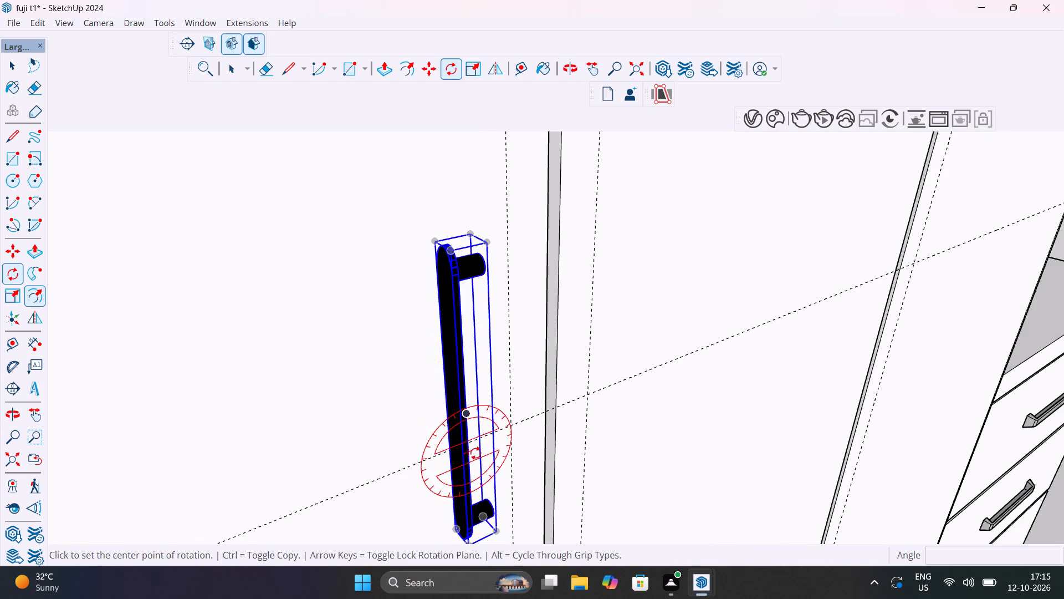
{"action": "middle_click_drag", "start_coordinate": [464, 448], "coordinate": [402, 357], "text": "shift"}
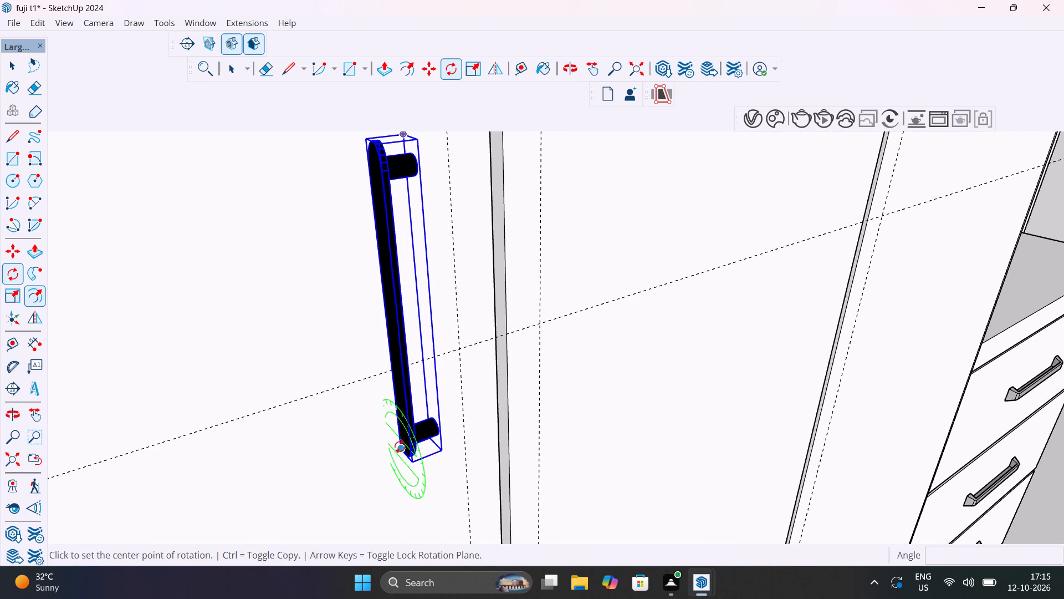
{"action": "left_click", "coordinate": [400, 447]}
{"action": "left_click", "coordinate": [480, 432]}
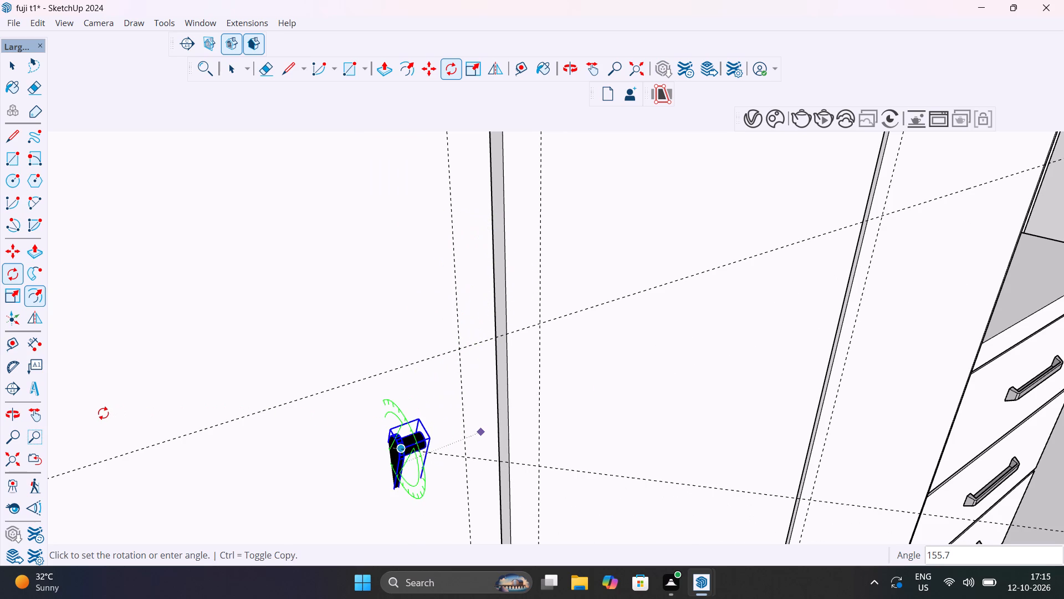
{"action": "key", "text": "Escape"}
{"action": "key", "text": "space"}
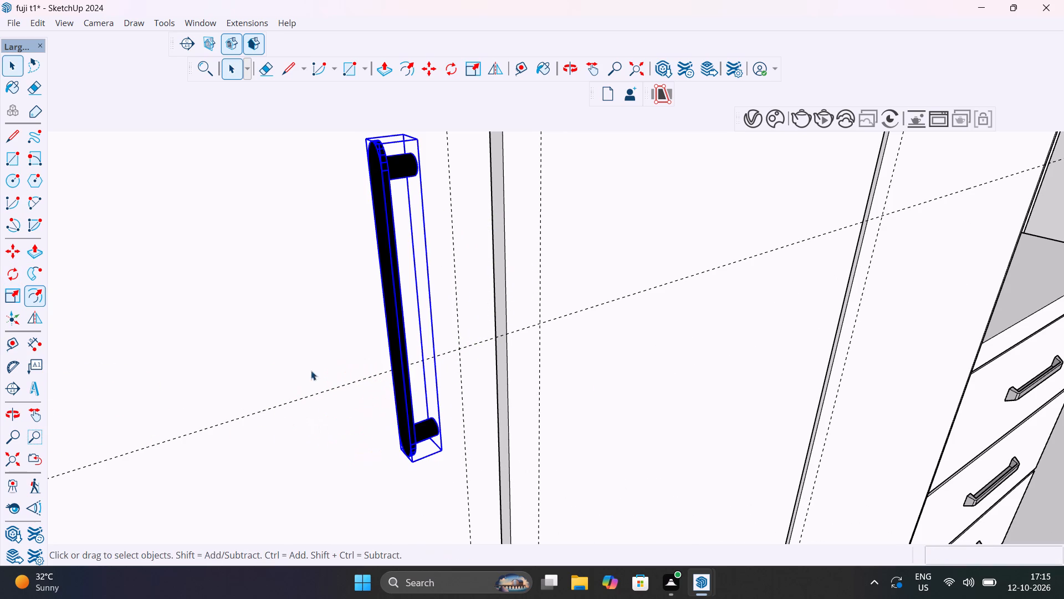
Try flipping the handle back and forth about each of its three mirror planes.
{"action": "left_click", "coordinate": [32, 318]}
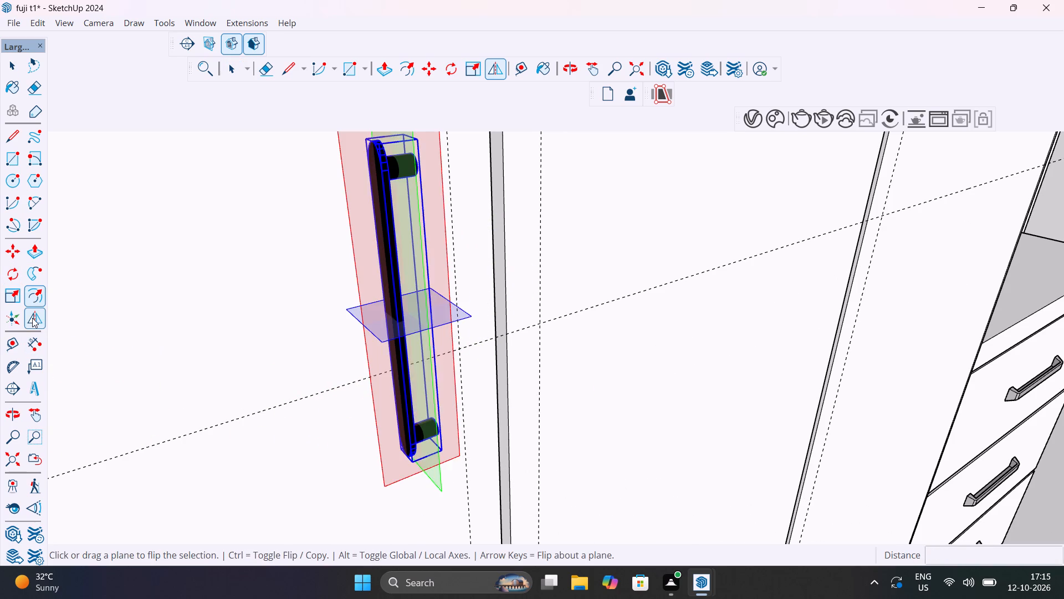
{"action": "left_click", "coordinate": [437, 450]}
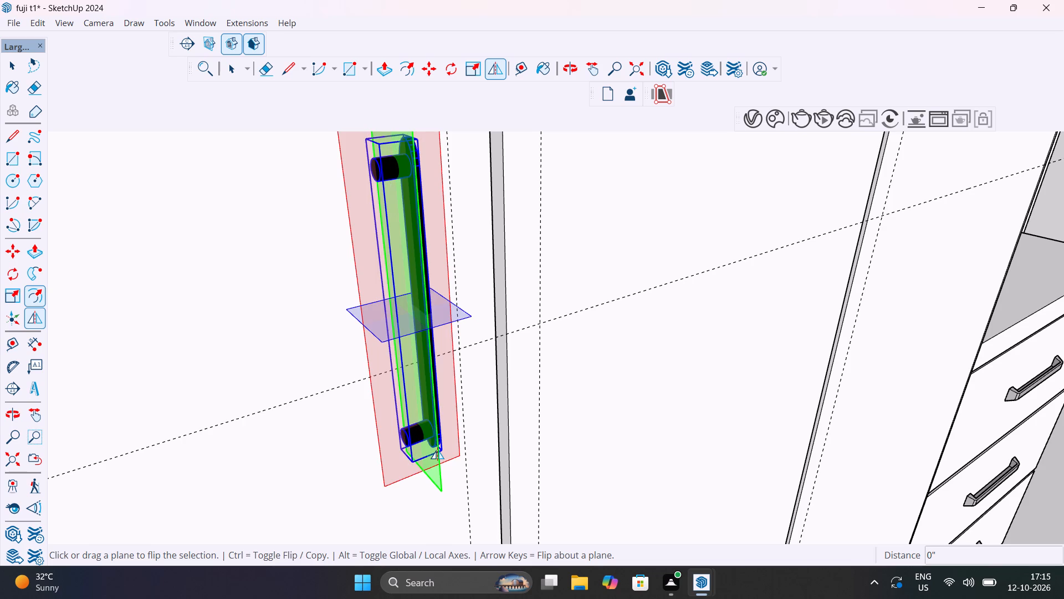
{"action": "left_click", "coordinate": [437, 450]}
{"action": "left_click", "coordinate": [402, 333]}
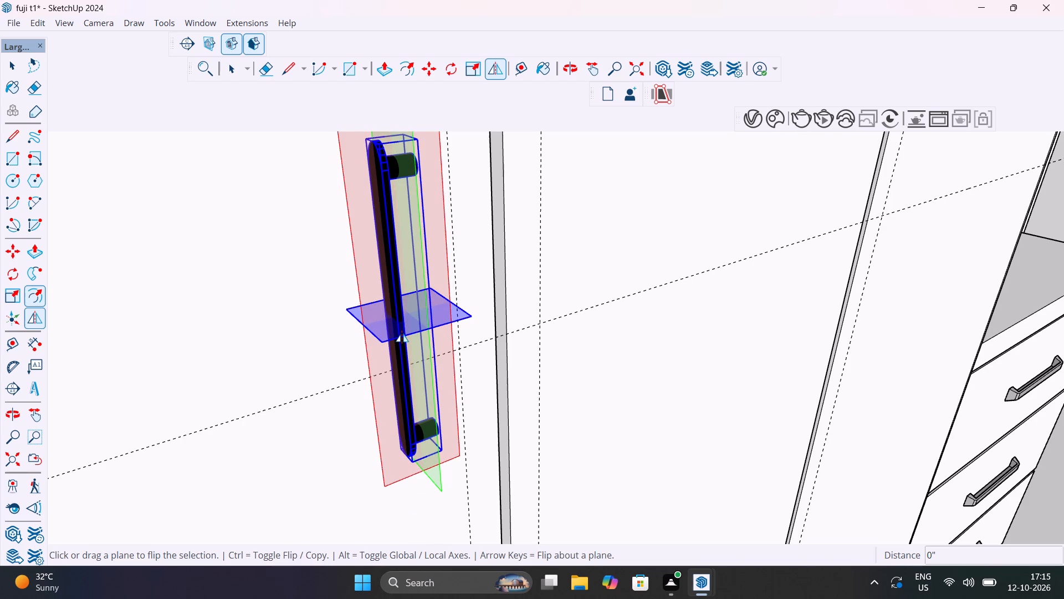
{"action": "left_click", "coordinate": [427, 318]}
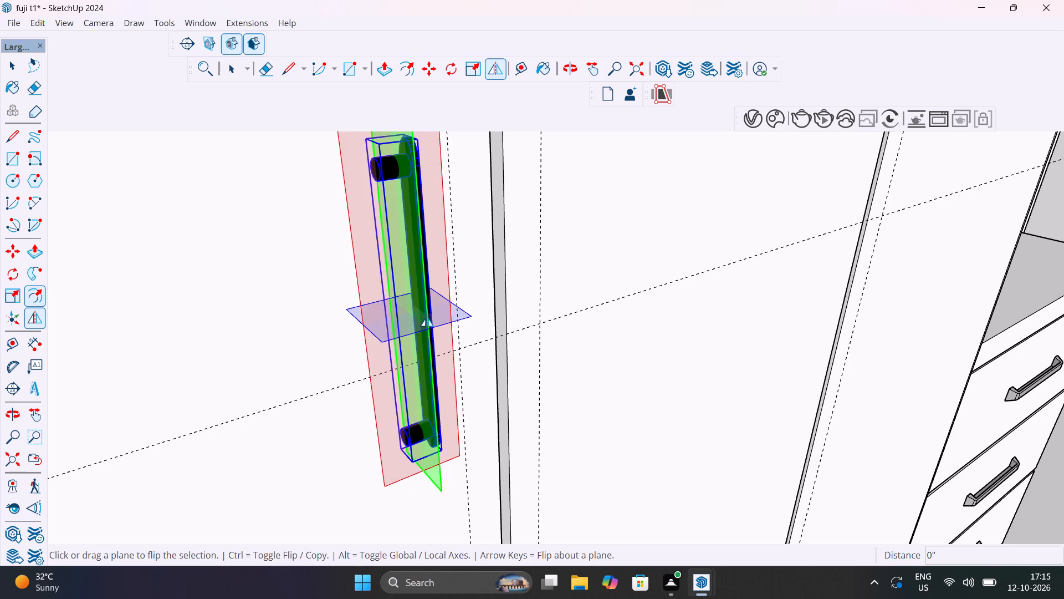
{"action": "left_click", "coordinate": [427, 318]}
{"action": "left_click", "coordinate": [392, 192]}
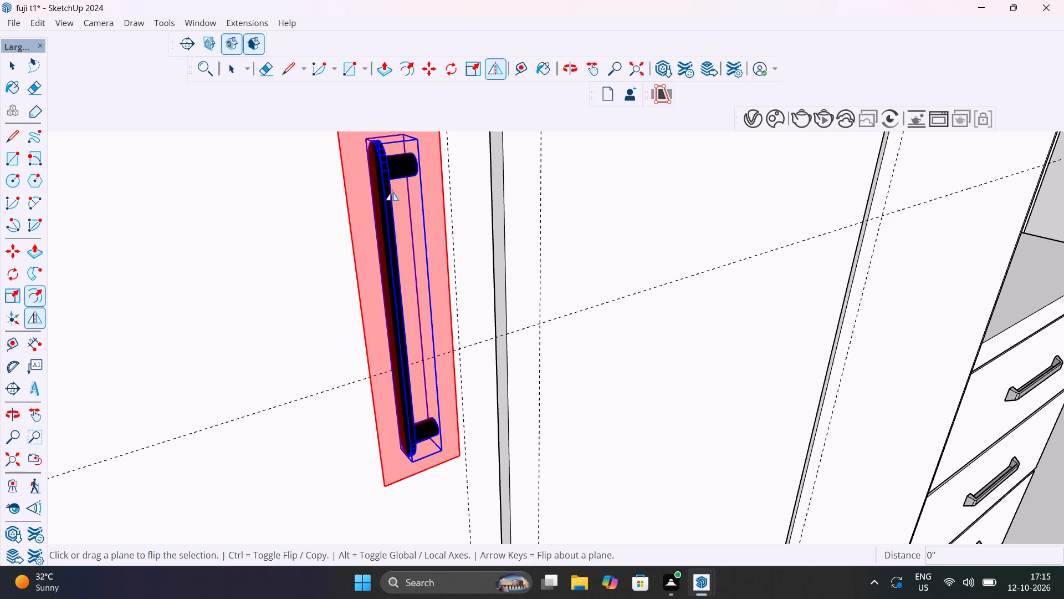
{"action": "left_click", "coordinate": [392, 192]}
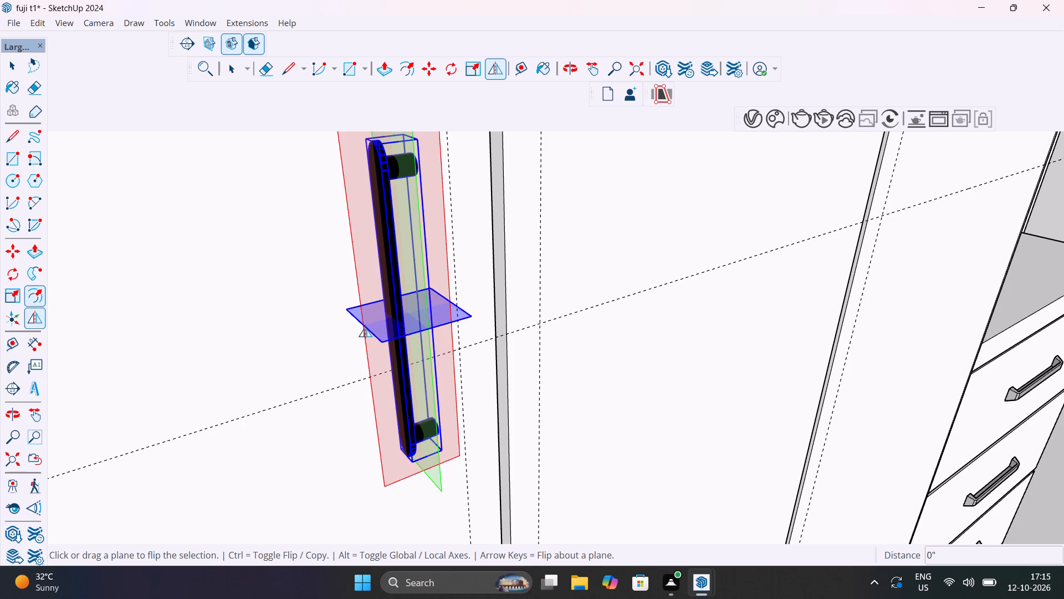
Flip the handle about offset mirror planes to shift it upward and sideways on the first wardrobe door.
{"action": "left_click_drag", "start_coordinate": [384, 336], "coordinate": [417, 333]}
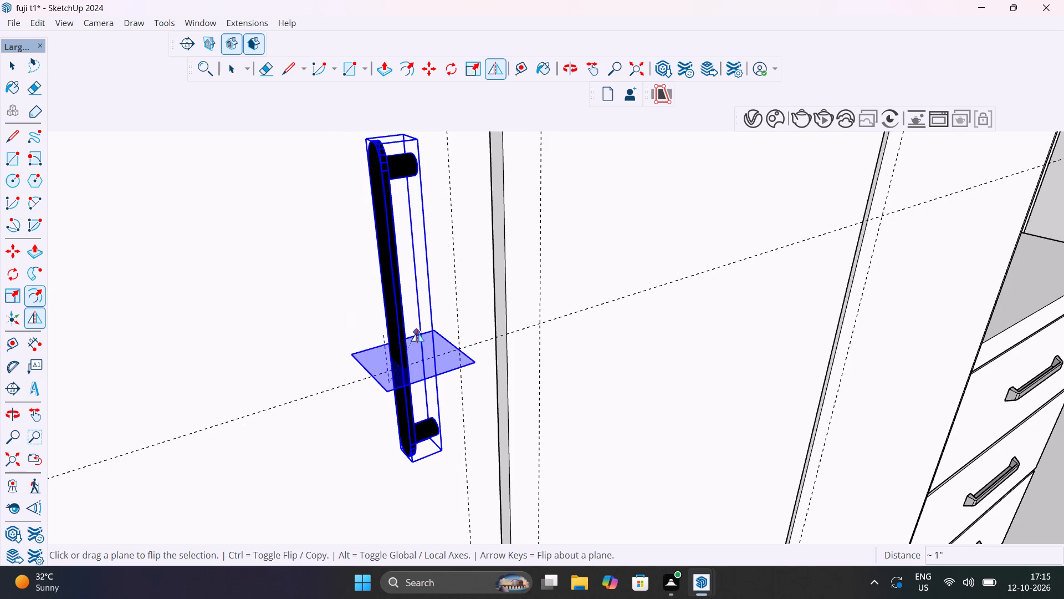
{"action": "left_click_drag", "start_coordinate": [417, 333], "coordinate": [410, 238]}
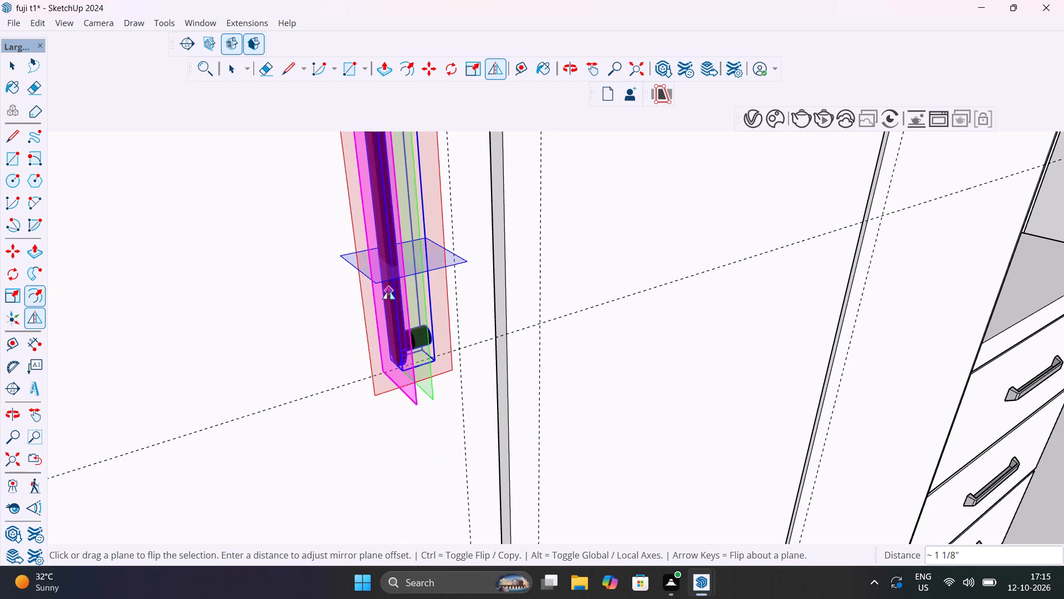
{"action": "left_click", "coordinate": [395, 313]}
{"action": "left_click_drag", "start_coordinate": [395, 313], "coordinate": [335, 324]}
{"action": "scroll", "coordinate": [361, 377], "scroll_direction": "down", "scroll_amount": 6}
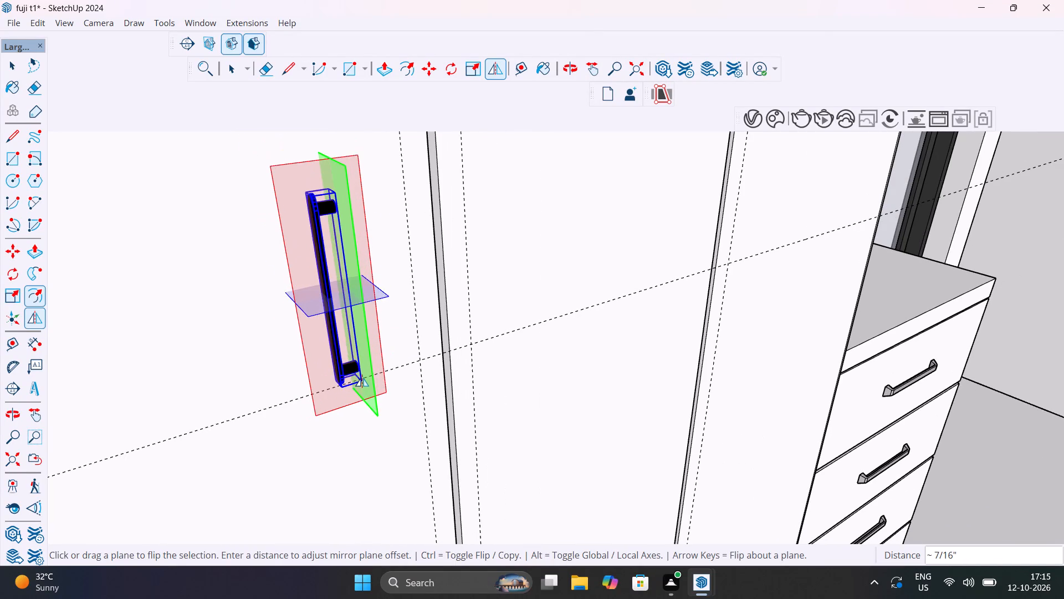
{"action": "key", "text": "space"}
{"action": "scroll", "coordinate": [366, 400], "scroll_direction": "down", "scroll_amount": 7}
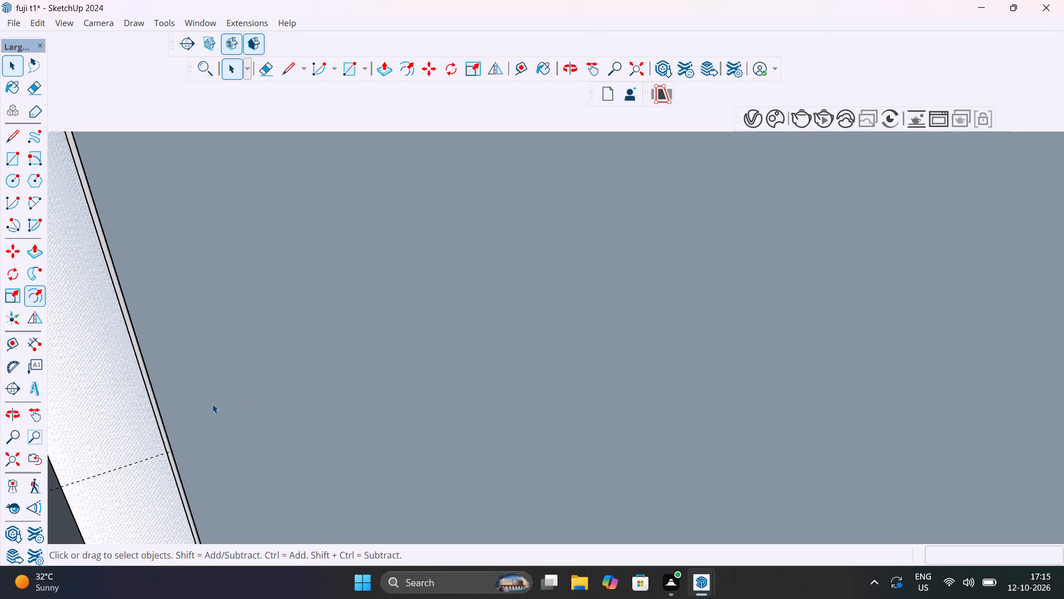
Delete the wrongly oriented bar handle from the first bedroom wardrobe door.
{"action": "left_click", "coordinate": [12, 464]}
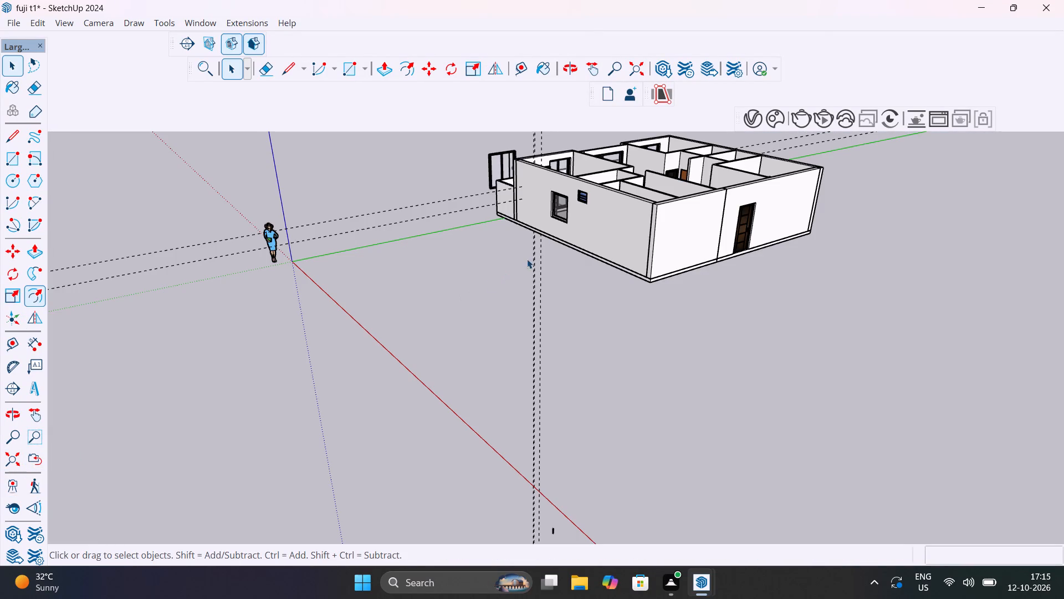
{"action": "scroll", "coordinate": [617, 190], "scroll_direction": "up", "scroll_amount": 11}
{"action": "middle_click_drag", "start_coordinate": [671, 190], "coordinate": [550, 312]}
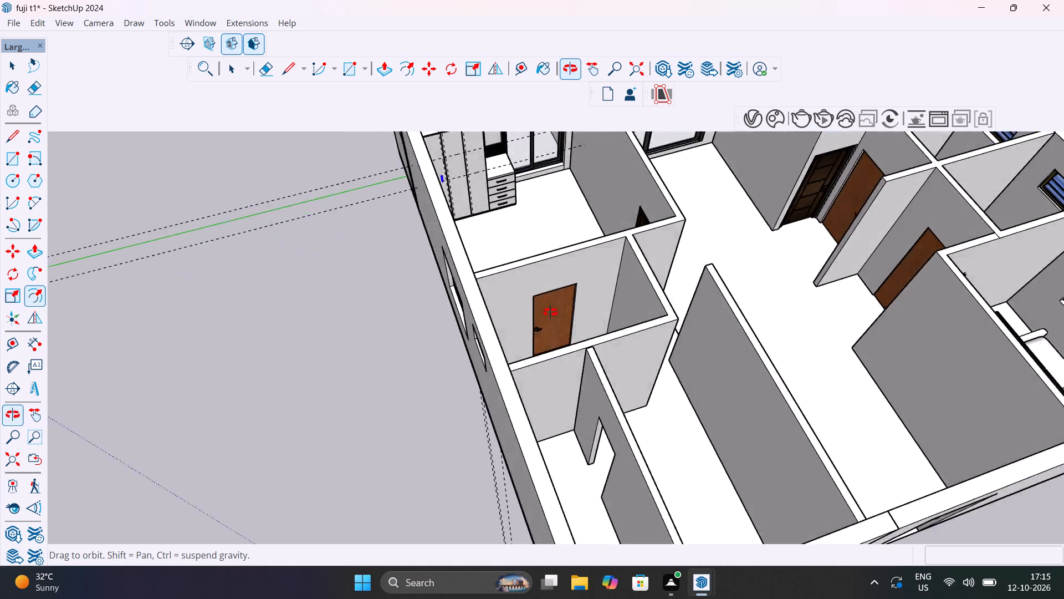
{"action": "middle_click_drag", "start_coordinate": [550, 312], "coordinate": [459, 297]}
{"action": "scroll", "coordinate": [508, 153], "scroll_direction": "up", "scroll_amount": 20}
{"action": "scroll", "coordinate": [508, 153], "scroll_direction": "up", "scroll_amount": 8}
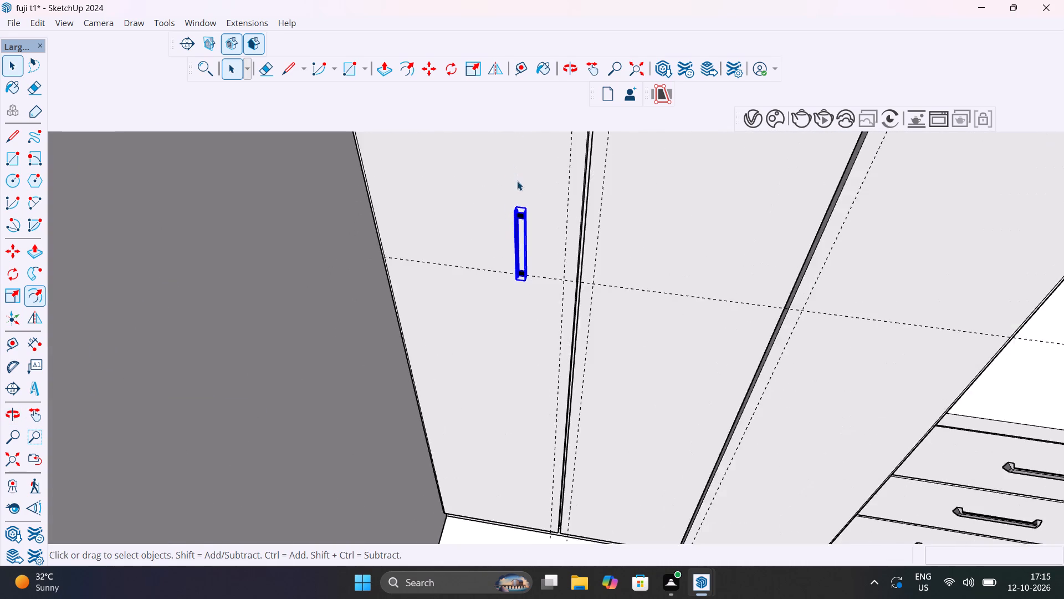
{"action": "scroll", "coordinate": [517, 181], "scroll_direction": "up", "scroll_amount": 4}
{"action": "key", "text": "Delete"}
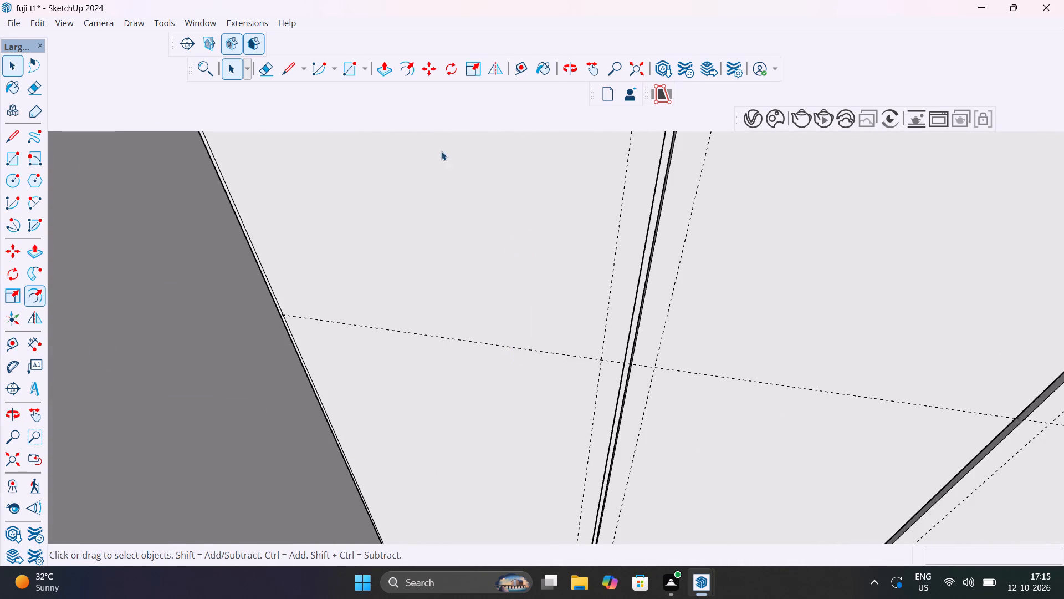
Browse the handles models in 3D Warehouse and load the 17 KB black square-cornered Handle directly into the model.
{"action": "left_click", "coordinate": [196, 25]}
{"action": "left_click", "coordinate": [248, 125]}
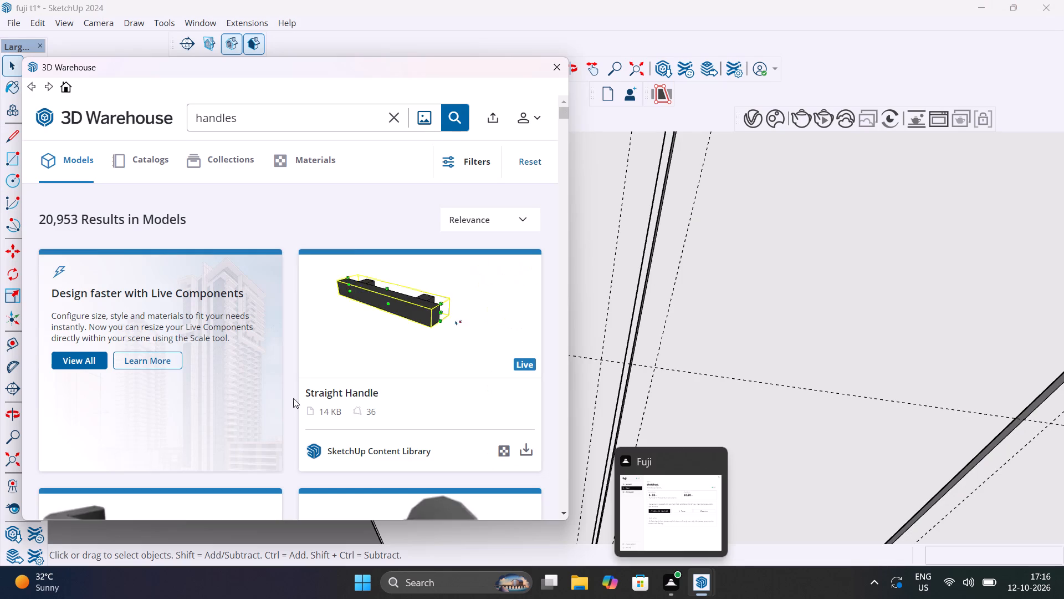
{"action": "scroll", "coordinate": [416, 347], "scroll_direction": "down", "scroll_amount": 2}
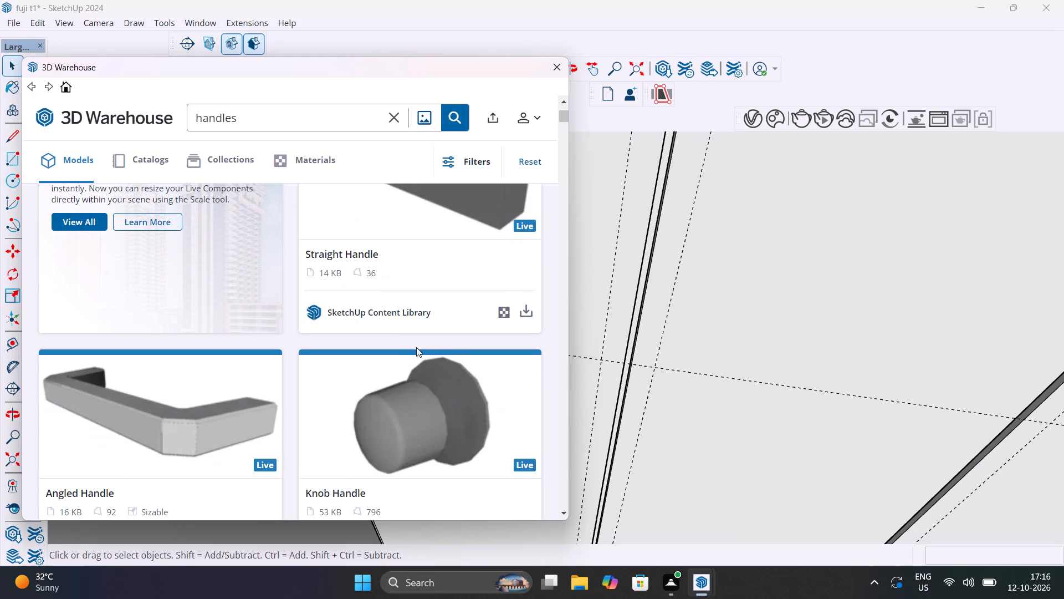
{"action": "scroll", "coordinate": [416, 347], "scroll_direction": "down", "scroll_amount": 19}
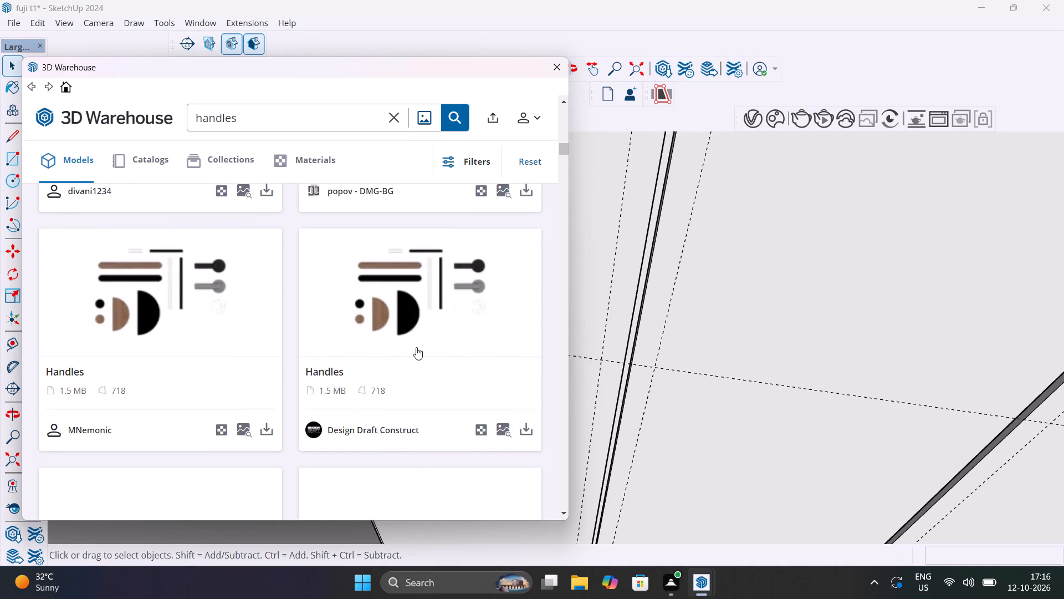
{"action": "scroll", "coordinate": [416, 347], "scroll_direction": "down", "scroll_amount": 7}
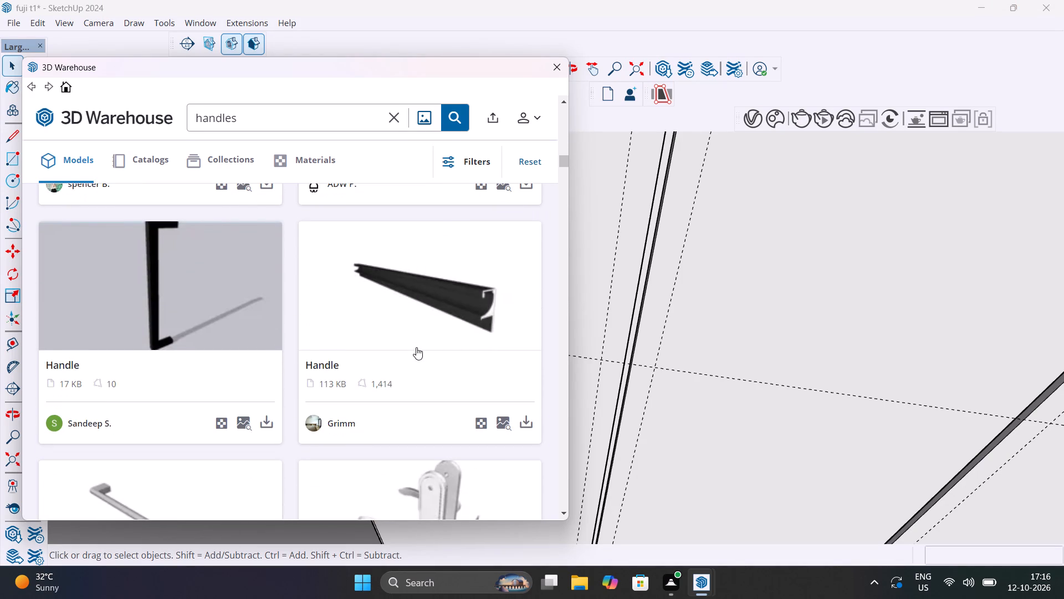
{"action": "scroll", "coordinate": [416, 347], "scroll_direction": "down", "scroll_amount": 3}
{"action": "scroll", "coordinate": [416, 347], "scroll_direction": "up", "scroll_amount": 1}
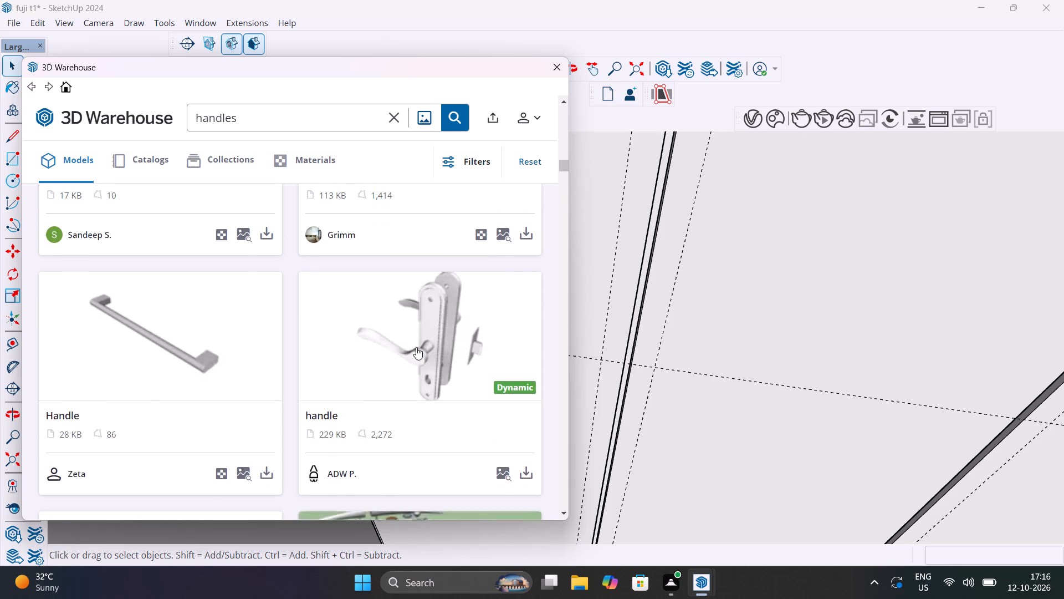
{"action": "scroll", "coordinate": [416, 347], "scroll_direction": "down", "scroll_amount": 9}
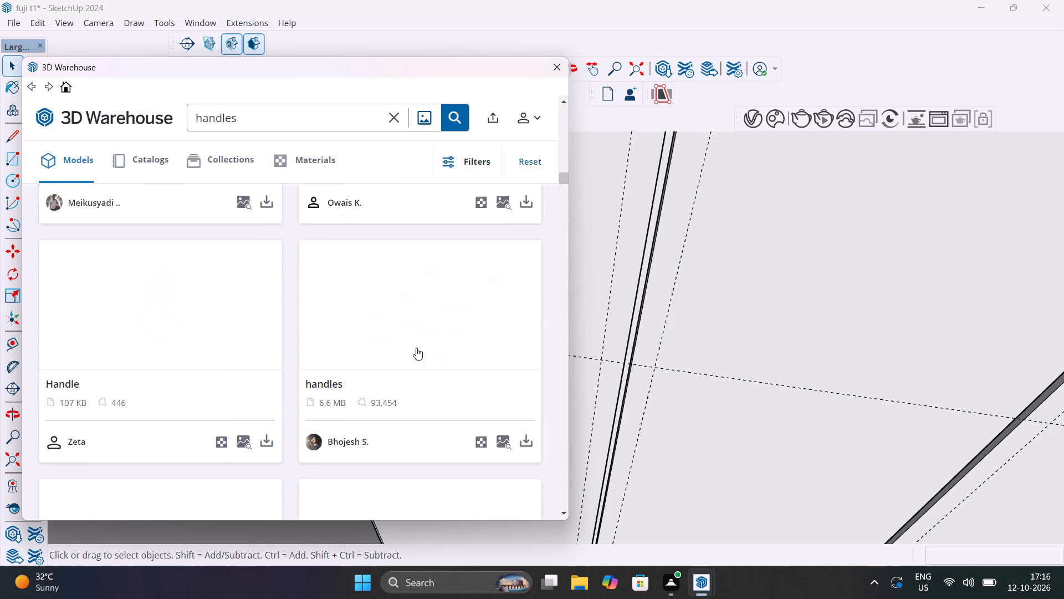
{"action": "scroll", "coordinate": [416, 348], "scroll_direction": "down", "scroll_amount": 9}
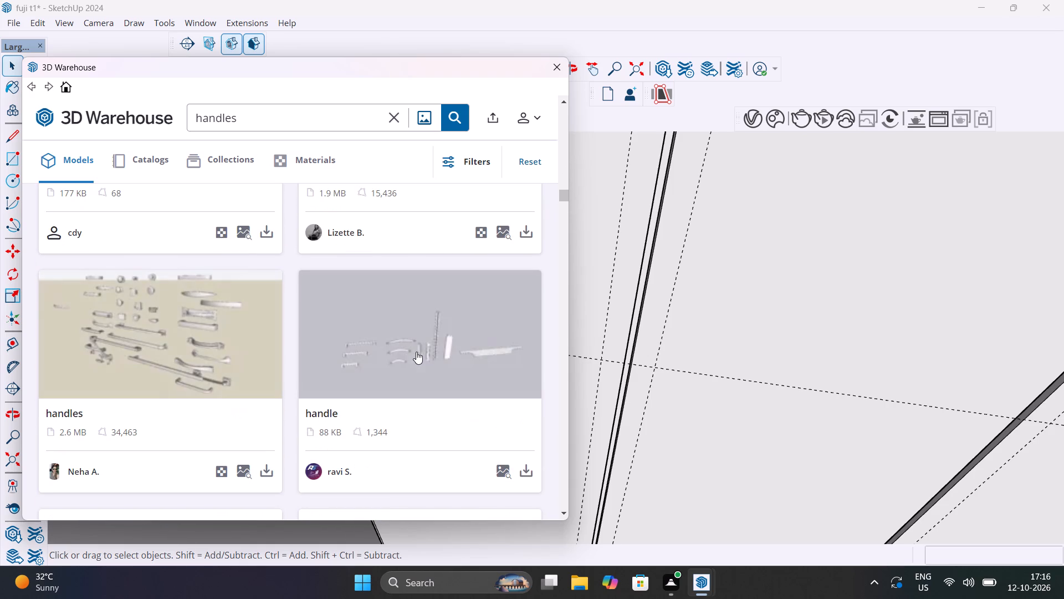
{"action": "scroll", "coordinate": [416, 352], "scroll_direction": "down", "scroll_amount": 8}
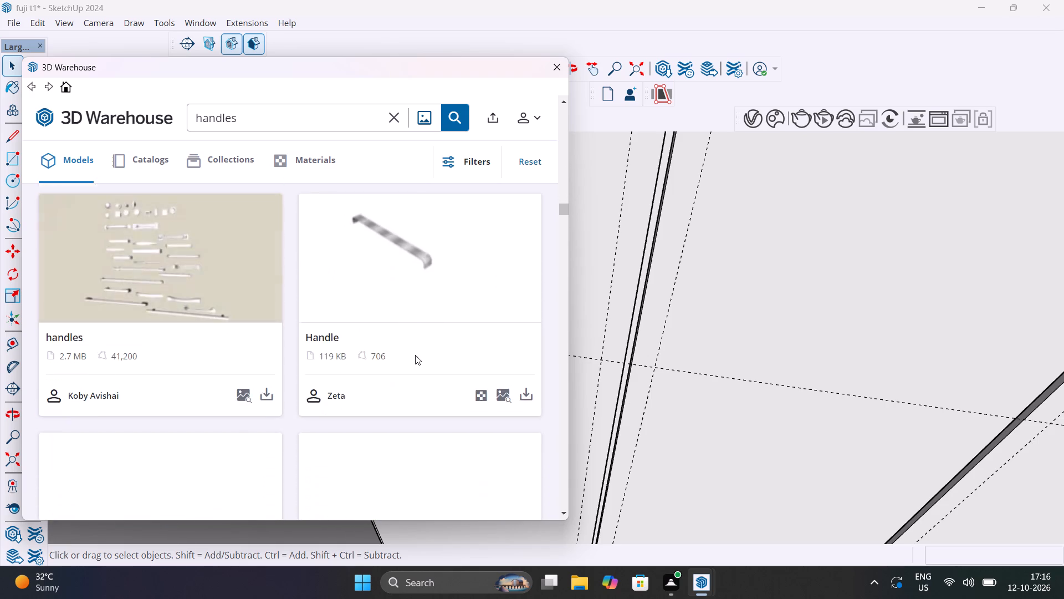
{"action": "scroll", "coordinate": [415, 355], "scroll_direction": "up", "scroll_amount": 19}
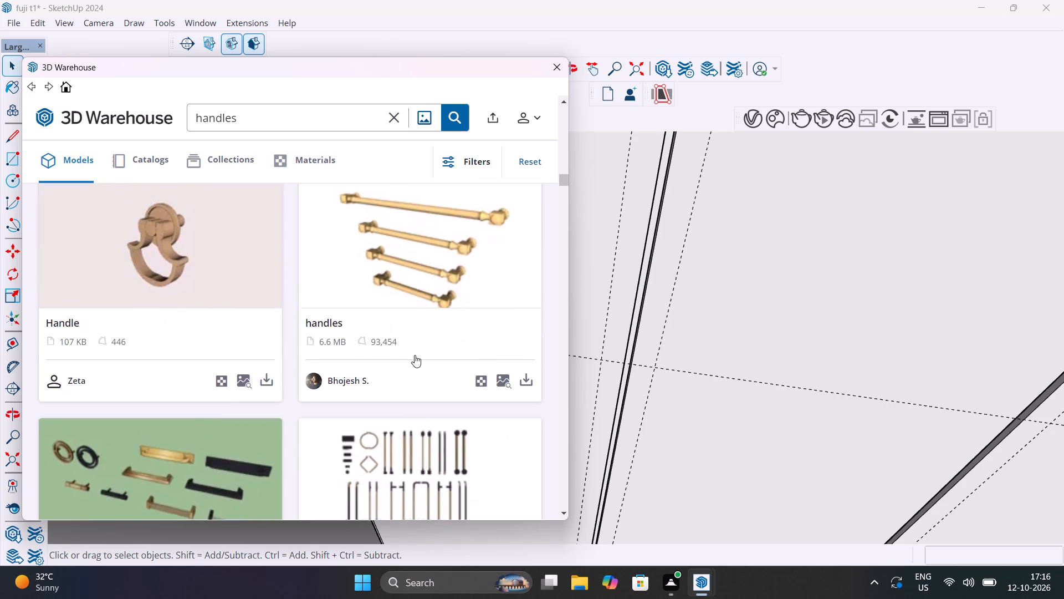
{"action": "scroll", "coordinate": [415, 355], "scroll_direction": "up", "scroll_amount": 9}
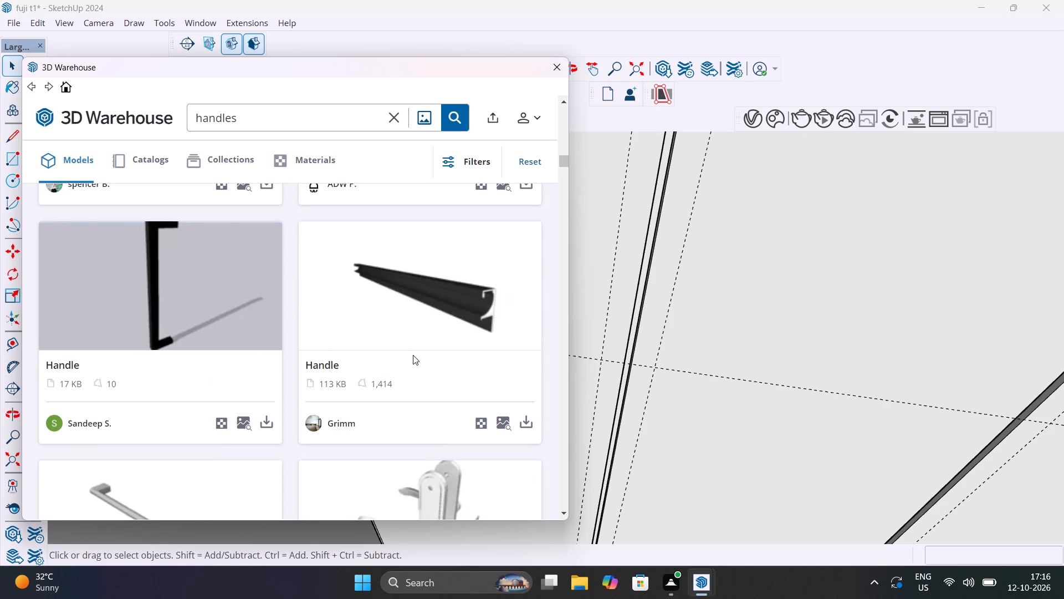
{"action": "left_click", "coordinate": [262, 423]}
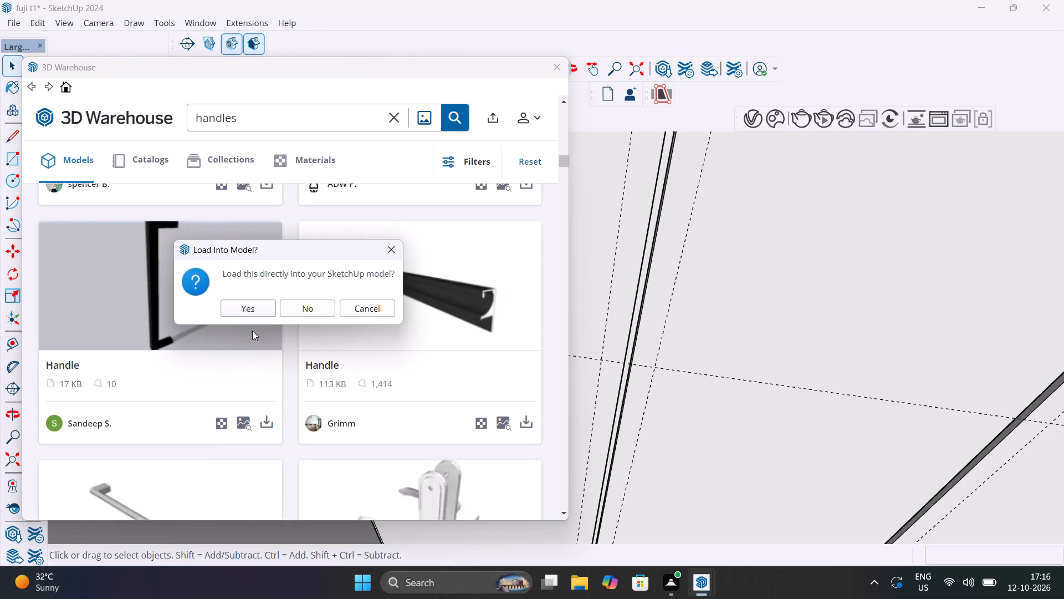
{"action": "left_click", "coordinate": [264, 307]}
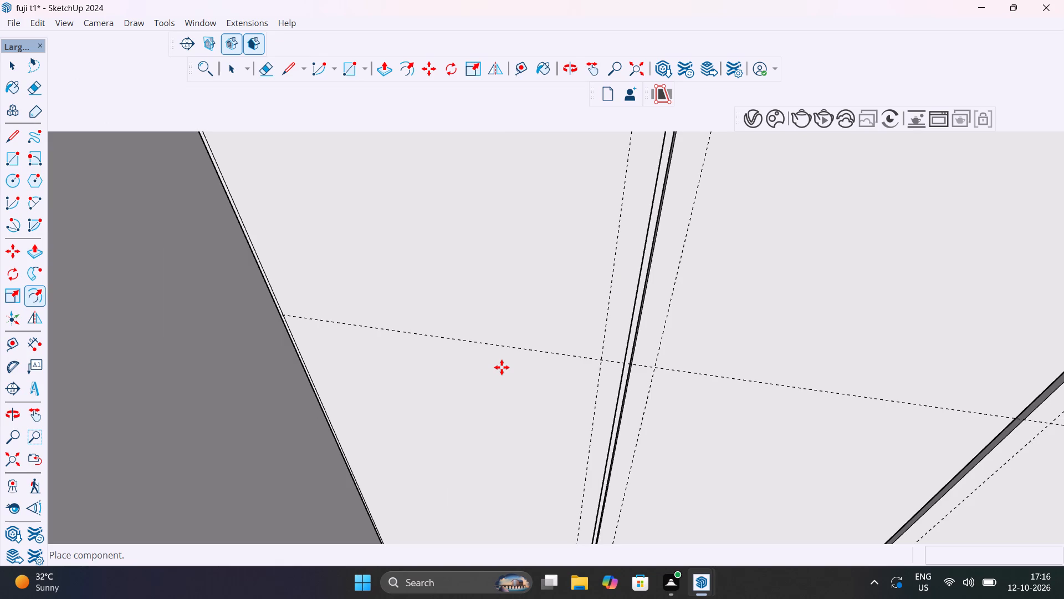
Place the new black handle on the first wardrobe door where the vertical guide meets the lower horizontal guide.
{"action": "scroll", "coordinate": [510, 387], "scroll_direction": "down", "scroll_amount": 3}
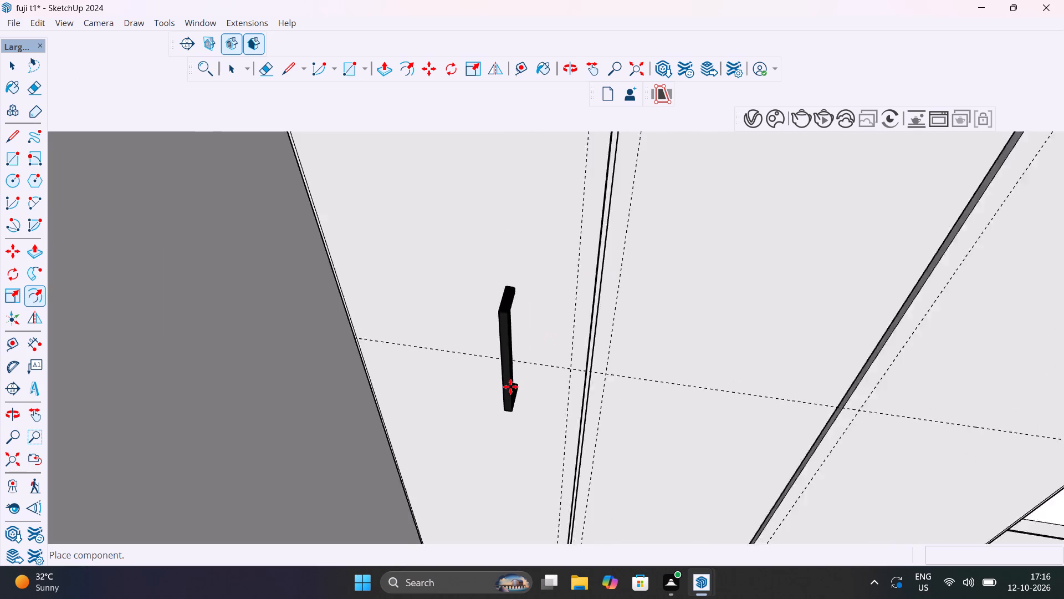
{"action": "scroll", "coordinate": [510, 387], "scroll_direction": "down", "scroll_amount": 10}
{"action": "scroll", "coordinate": [533, 372], "scroll_direction": "up", "scroll_amount": 11}
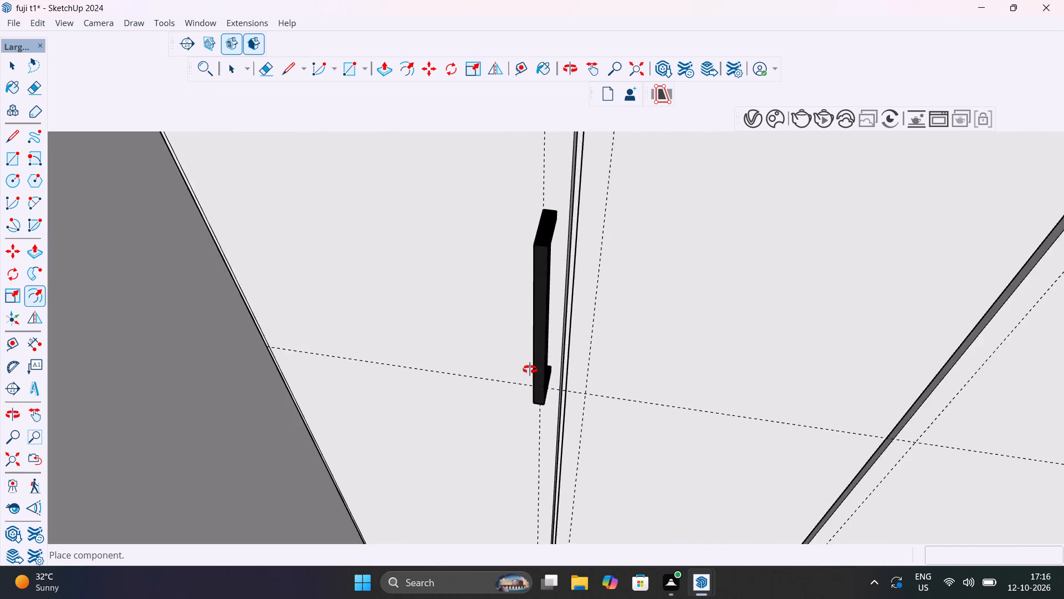
{"action": "middle_click_drag", "start_coordinate": [531, 370], "coordinate": [409, 286]}
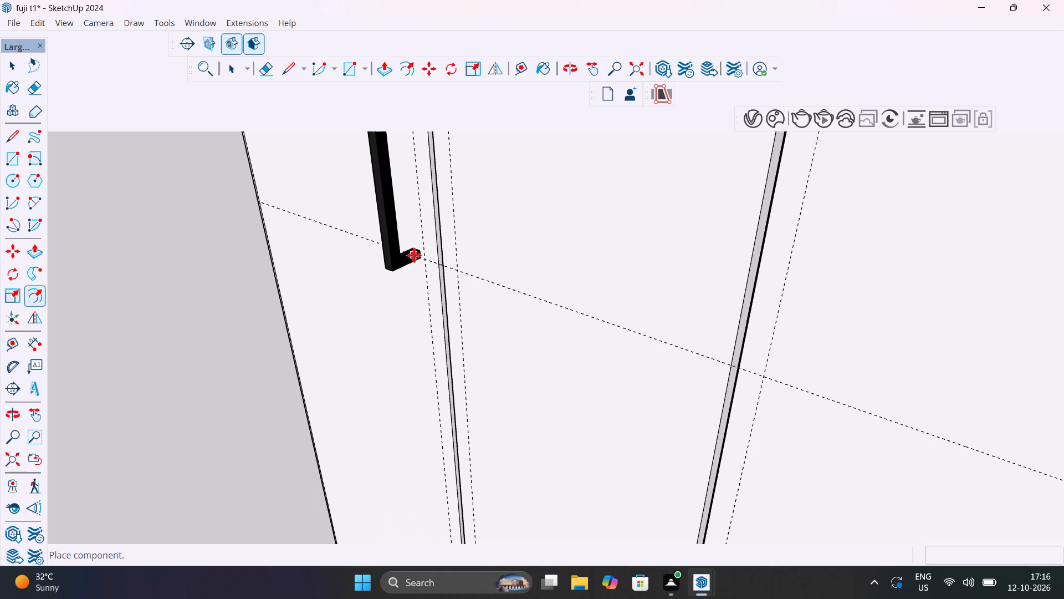
{"action": "left_click", "coordinate": [418, 255]}
Scale the handle vertically by about 2.4 so that it reaches up to the upper horizontal guide.
{"action": "scroll", "coordinate": [454, 331], "scroll_direction": "down", "scroll_amount": 14}
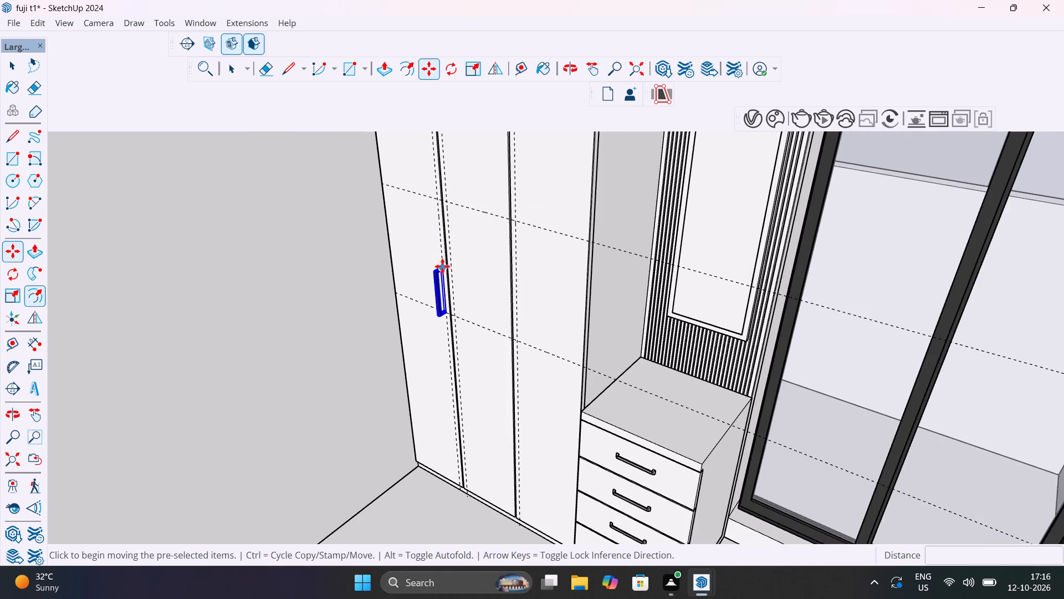
{"action": "scroll", "coordinate": [434, 266], "scroll_direction": "up", "scroll_amount": 13}
{"action": "key", "text": "s"}
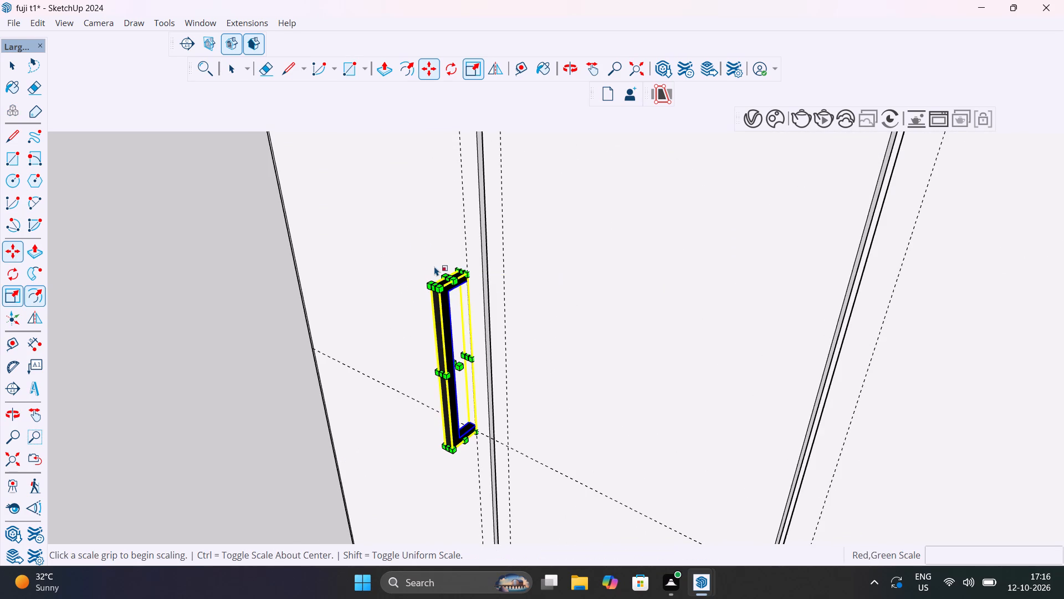
{"action": "left_click", "coordinate": [445, 275]}
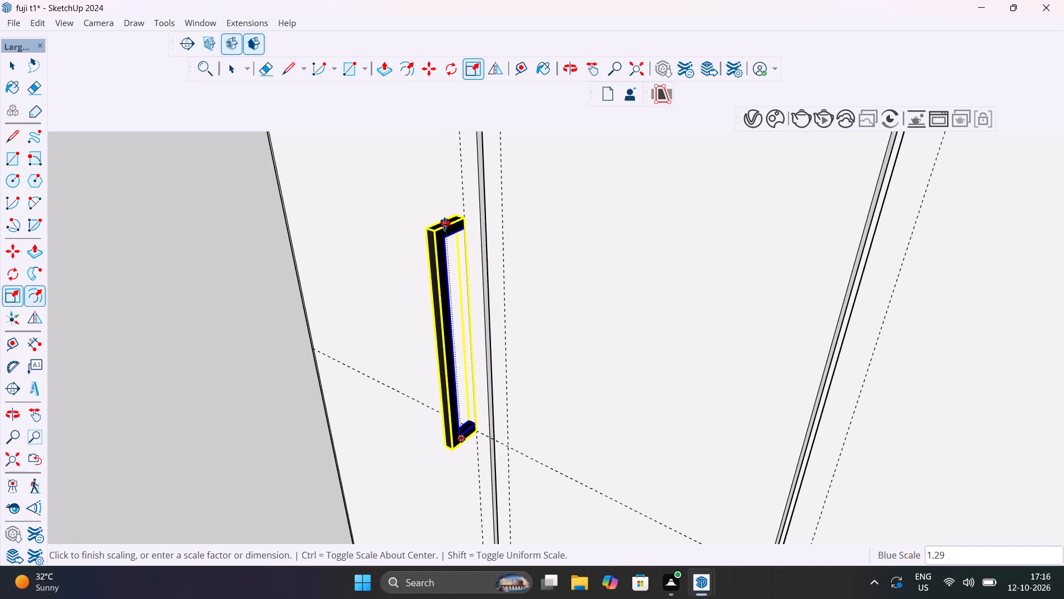
{"action": "scroll", "coordinate": [444, 224], "scroll_direction": "down", "scroll_amount": 15}
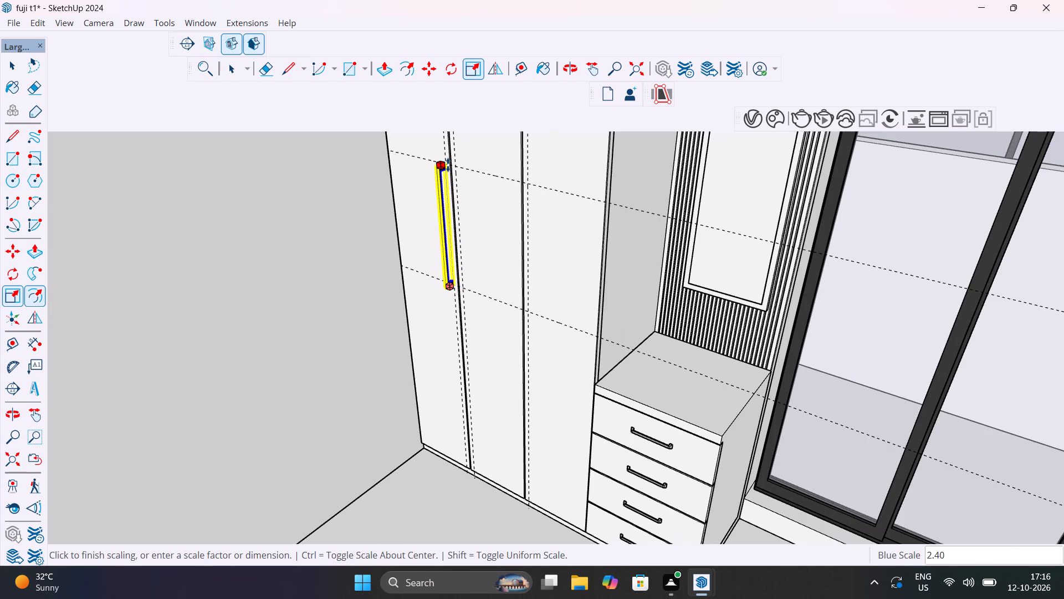
{"action": "scroll", "coordinate": [448, 165], "scroll_direction": "up", "scroll_amount": 17}
{"action": "left_click", "coordinate": [448, 165]}
{"action": "scroll", "coordinate": [454, 189], "scroll_direction": "down", "scroll_amount": 3}
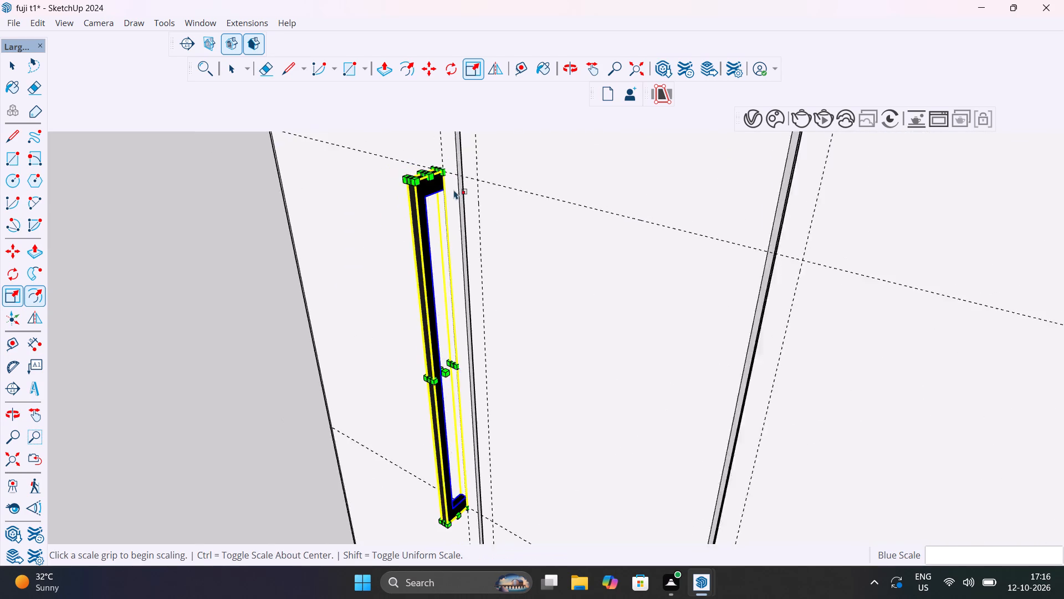
{"action": "scroll", "coordinate": [454, 190], "scroll_direction": "down", "scroll_amount": 11}
Widen the handle across the door face with a green-axis scale of about 2.31.
{"action": "middle_click_drag", "start_coordinate": [469, 203], "coordinate": [696, 155]}
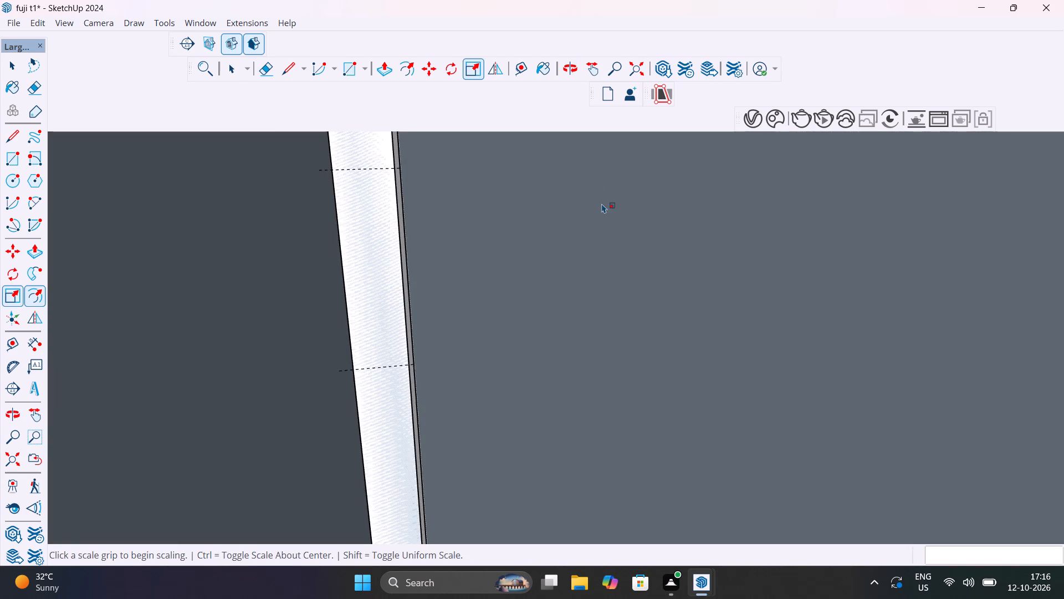
{"action": "middle_click_drag", "start_coordinate": [501, 209], "coordinate": [368, 210]}
{"action": "middle_click_drag", "start_coordinate": [464, 221], "coordinate": [255, 217]}
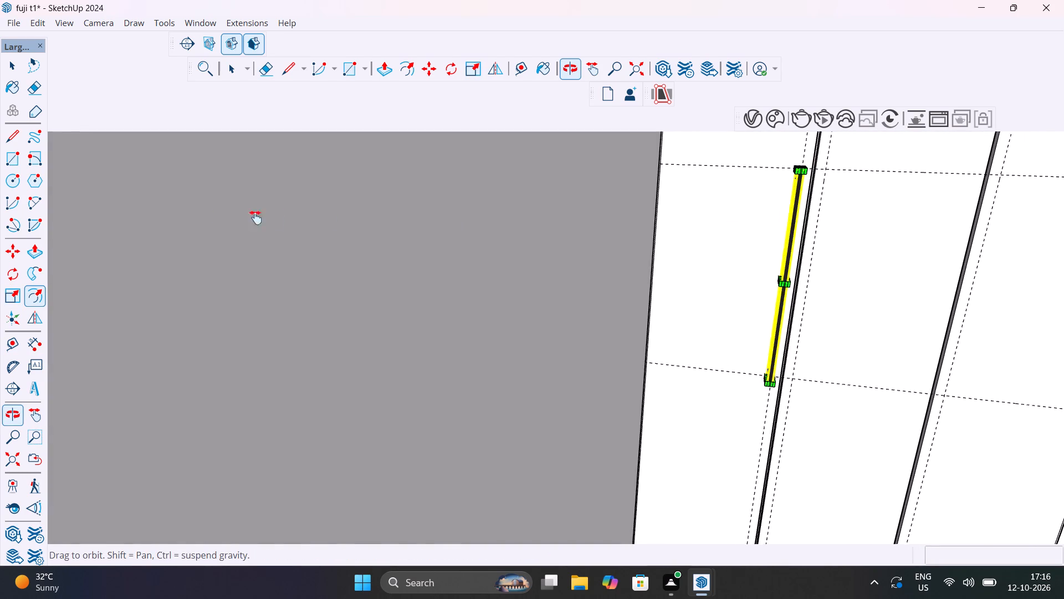
{"action": "middle_click_drag", "start_coordinate": [255, 217], "coordinate": [196, 215]}
{"action": "scroll", "coordinate": [772, 295], "scroll_direction": "up", "scroll_amount": 16}
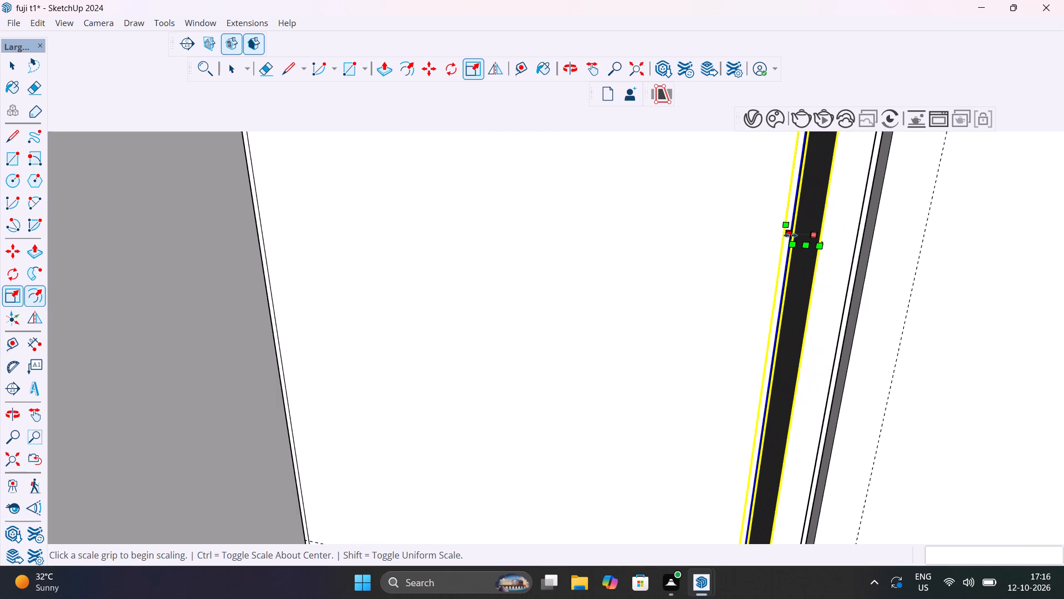
{"action": "left_click", "coordinate": [790, 232]}
{"action": "left_click", "coordinate": [757, 231]}
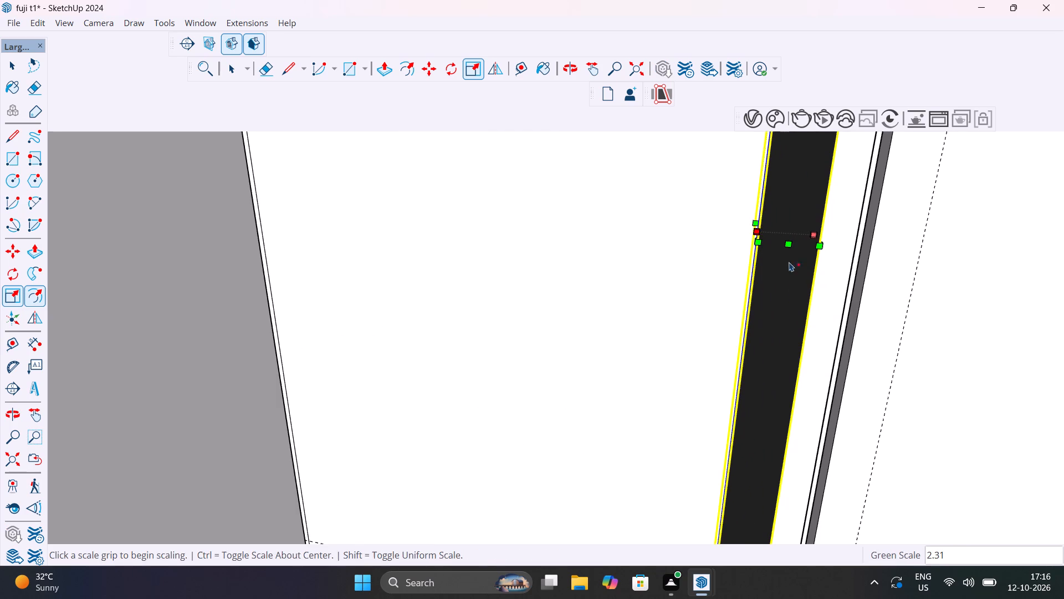
{"action": "key", "text": "space"}
Copy the handle from its lower back corner 3 1/2" across to the guide intersection on the second wardrobe door.
{"action": "scroll", "coordinate": [824, 299], "scroll_direction": "down", "scroll_amount": 13}
{"action": "middle_click_drag", "start_coordinate": [826, 304], "coordinate": [606, 316], "text": "shift"}
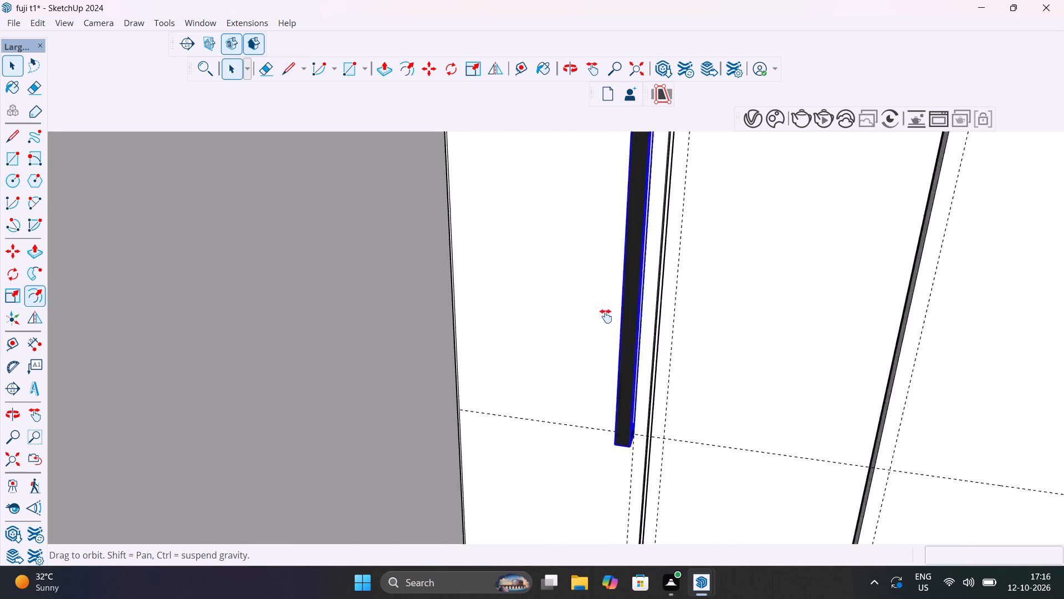
{"action": "middle_click_drag", "start_coordinate": [606, 316], "coordinate": [546, 316], "text": "shift"}
{"action": "left_click", "coordinate": [635, 349]}
{"action": "left_click", "coordinate": [529, 335]}
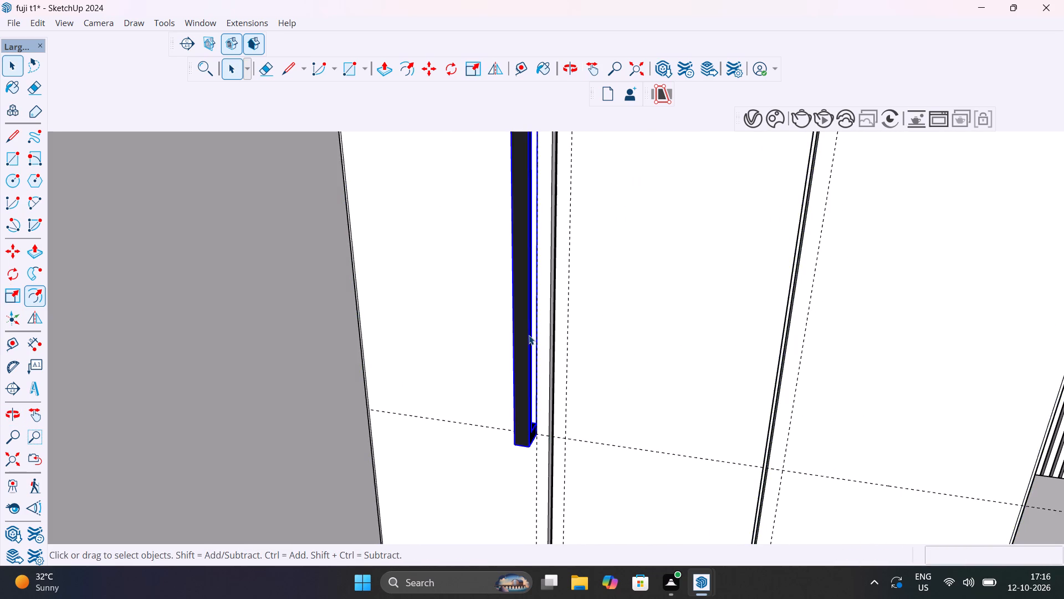
{"action": "scroll", "coordinate": [530, 336], "scroll_direction": "up", "scroll_amount": 4}
{"action": "key", "text": "m"}
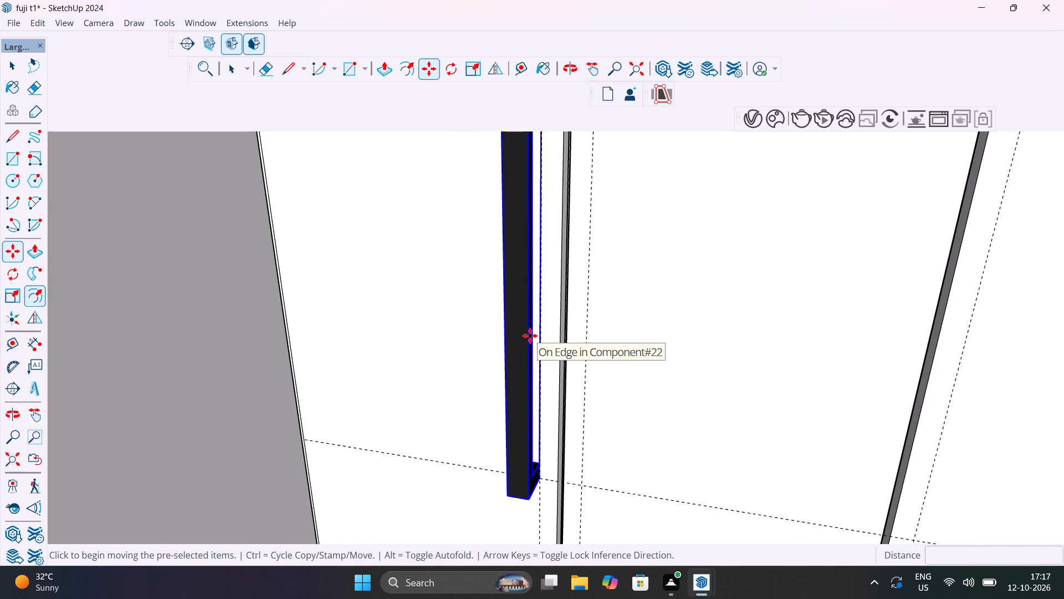
{"action": "middle_click_drag", "start_coordinate": [644, 372], "coordinate": [792, 256]}
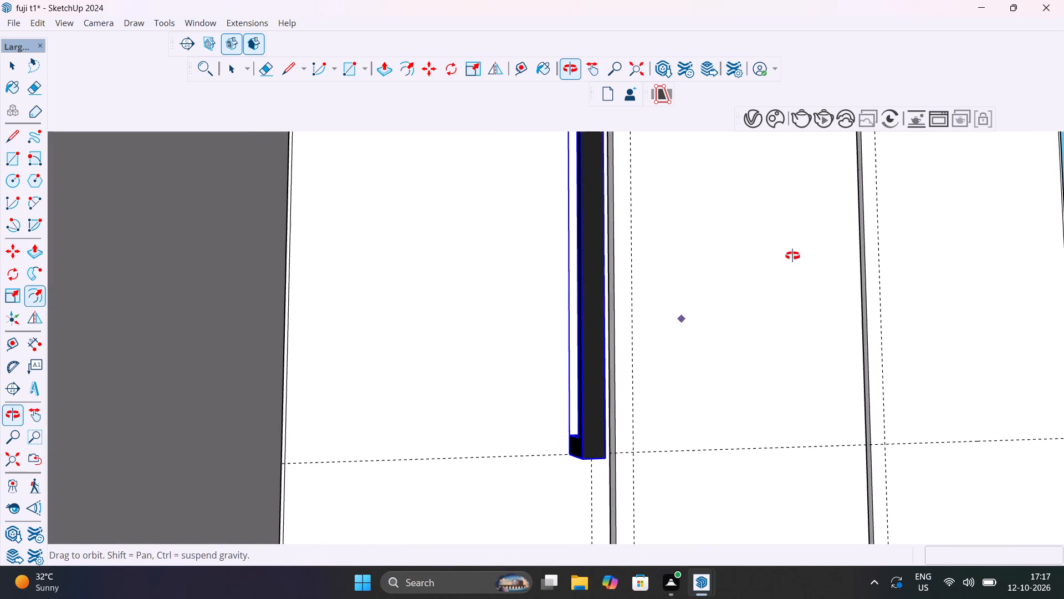
{"action": "middle_click_drag", "start_coordinate": [792, 256], "coordinate": [793, 256]}
{"action": "left_click", "coordinate": [569, 454]}
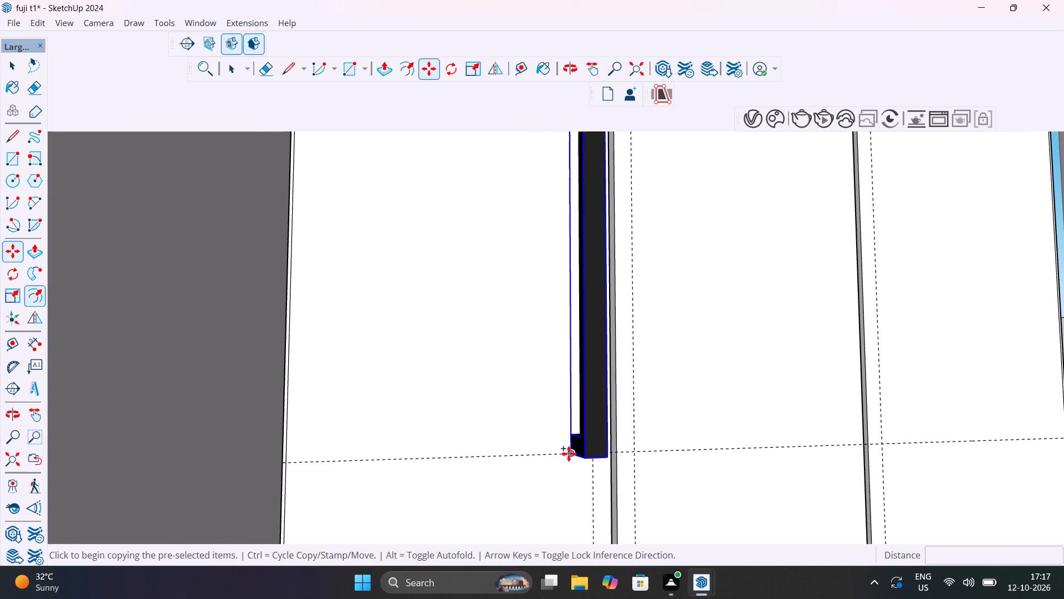
{"action": "left_click", "coordinate": [635, 459]}
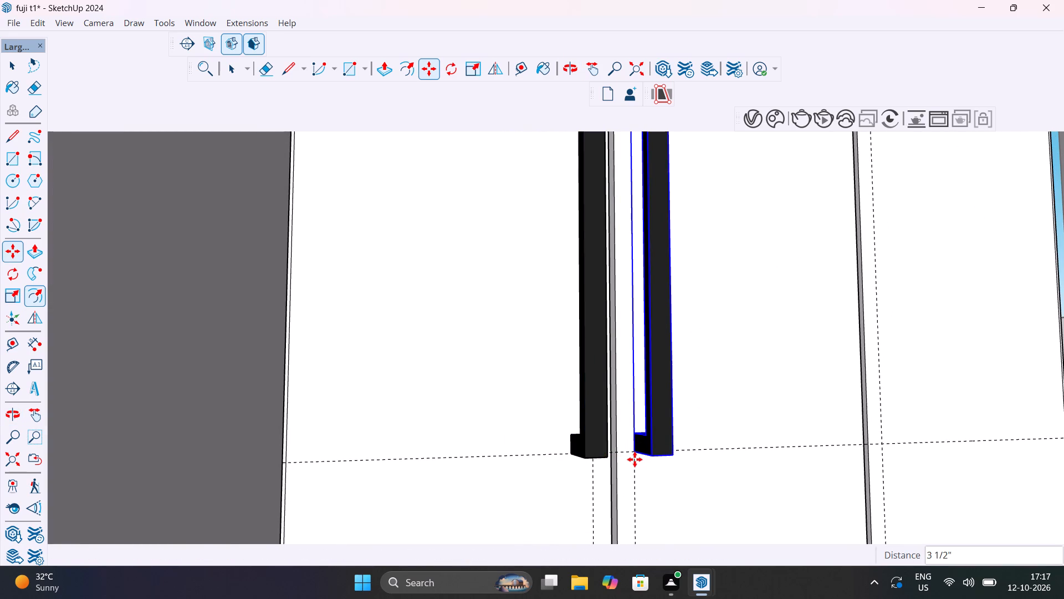
Copy the handle from the second door's lower back corner along the green axis to the lower guide intersection on the third wardrobe door.
{"action": "left_click", "coordinate": [635, 459]}
{"action": "scroll", "coordinate": [815, 460], "scroll_direction": "down", "scroll_amount": 7}
{"action": "middle_click_drag", "start_coordinate": [814, 460], "coordinate": [648, 504]}
{"action": "scroll", "coordinate": [764, 471], "scroll_direction": "down", "scroll_amount": 13}
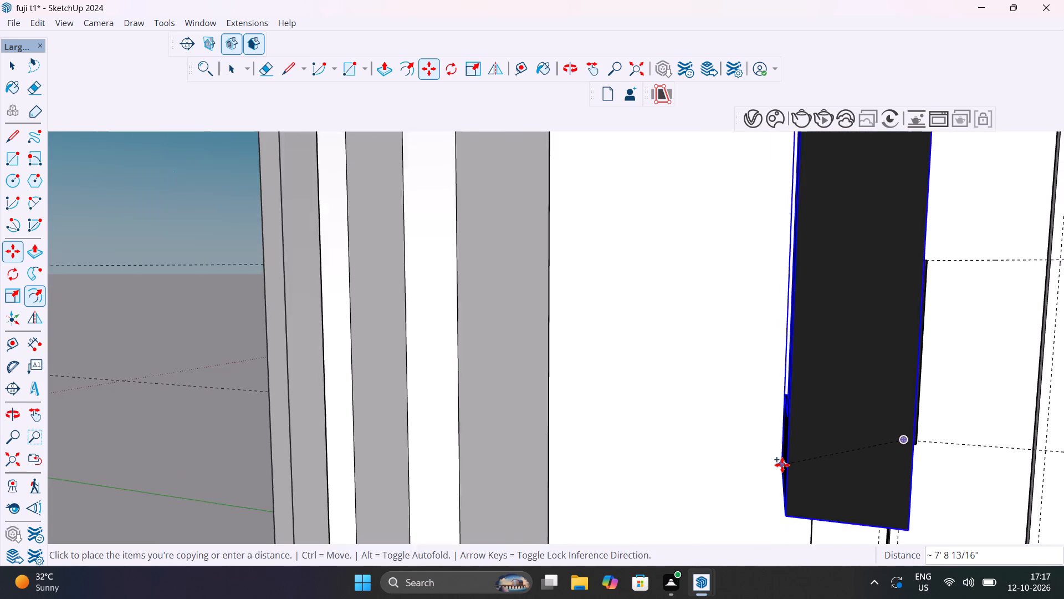
{"action": "scroll", "coordinate": [782, 465], "scroll_direction": "down", "scroll_amount": 2}
{"action": "middle_click_drag", "start_coordinate": [843, 475], "coordinate": [592, 475], "text": "shift"}
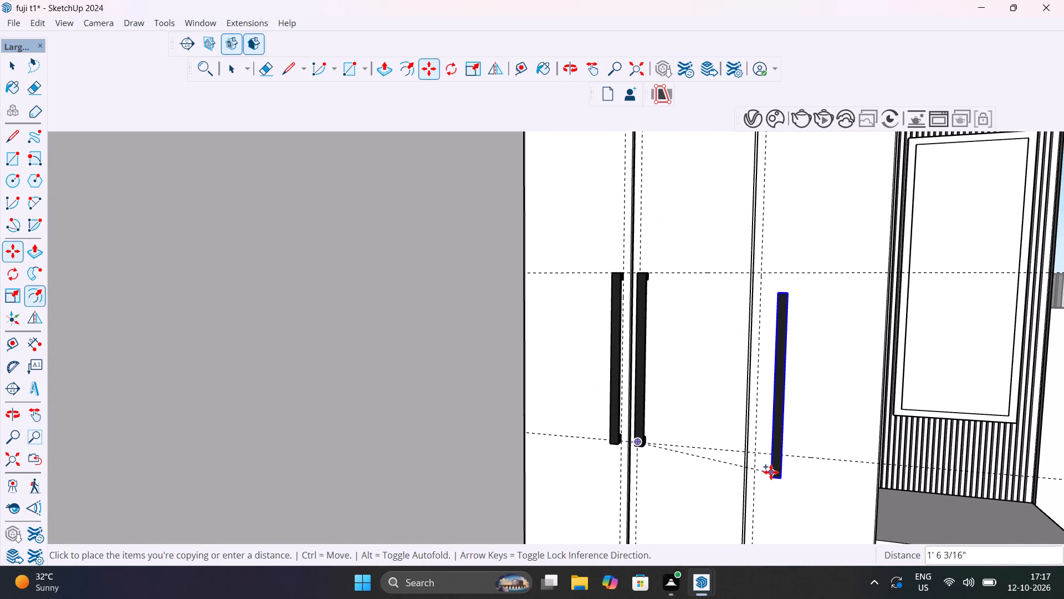
{"action": "scroll", "coordinate": [767, 465], "scroll_direction": "up", "scroll_amount": 14}
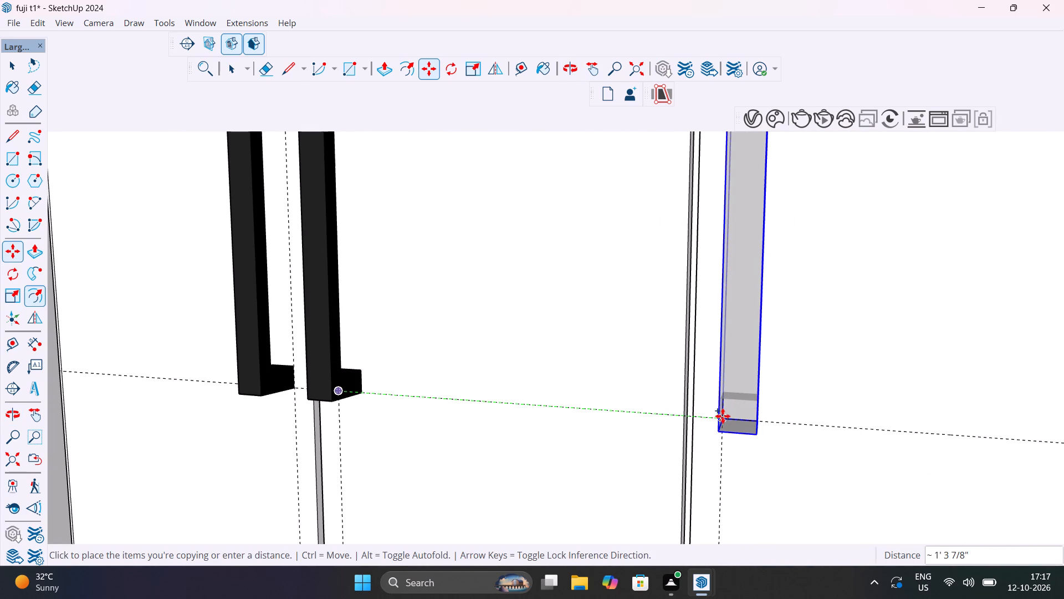
{"action": "middle_click_drag", "start_coordinate": [724, 418], "coordinate": [882, 425]}
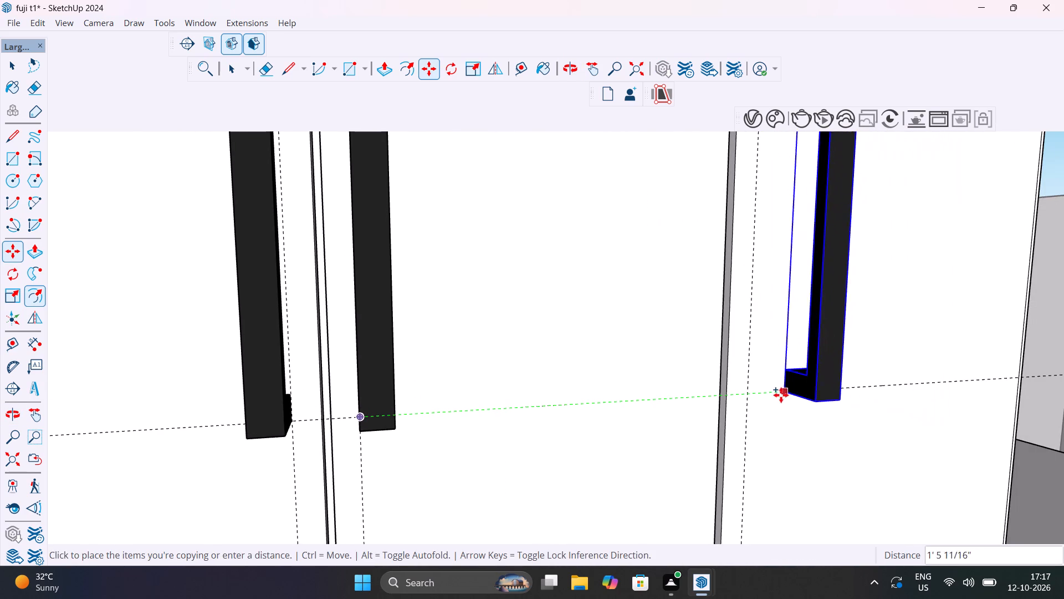
{"action": "left_click", "coordinate": [750, 397]}
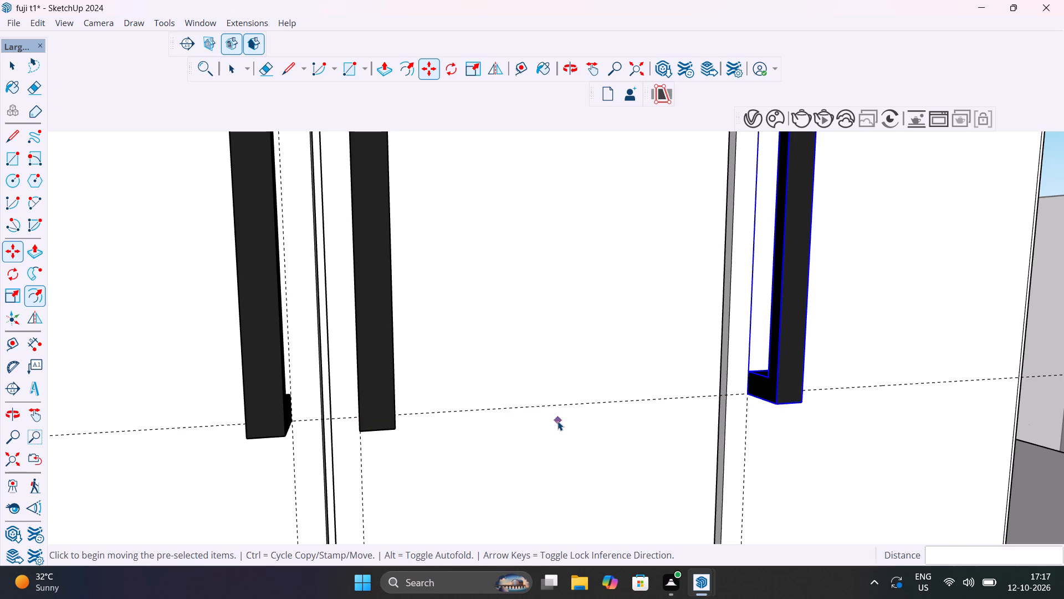
{"action": "key", "text": "space"}
Delete all construction guides from the model.
{"action": "scroll", "coordinate": [560, 418], "scroll_direction": "down", "scroll_amount": 10}
{"action": "middle_click_drag", "start_coordinate": [656, 429], "coordinate": [577, 458]}
{"action": "scroll", "coordinate": [577, 456], "scroll_direction": "down", "scroll_amount": 5}
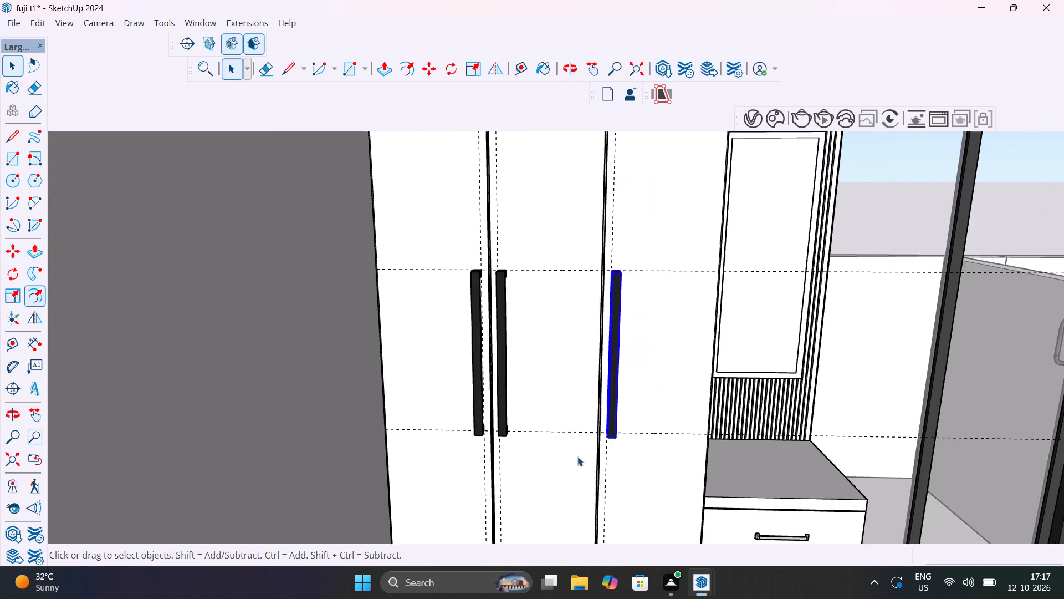
{"action": "scroll", "coordinate": [584, 449], "scroll_direction": "down", "scroll_amount": 5}
{"action": "scroll", "coordinate": [626, 443], "scroll_direction": "up", "scroll_amount": 16}
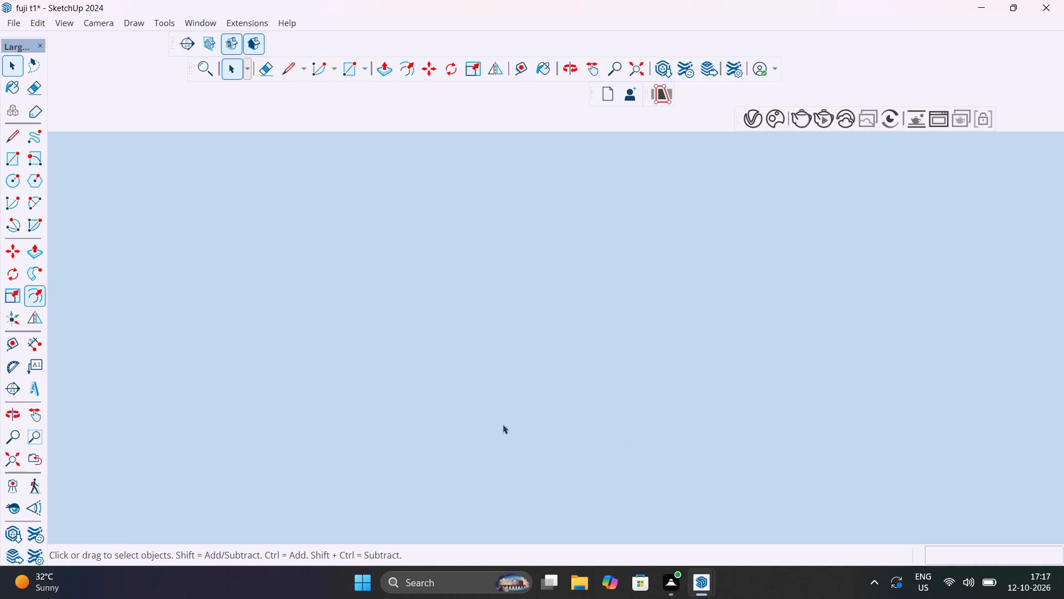
{"action": "left_click", "coordinate": [14, 461]}
{"action": "left_click", "coordinate": [473, 351]}
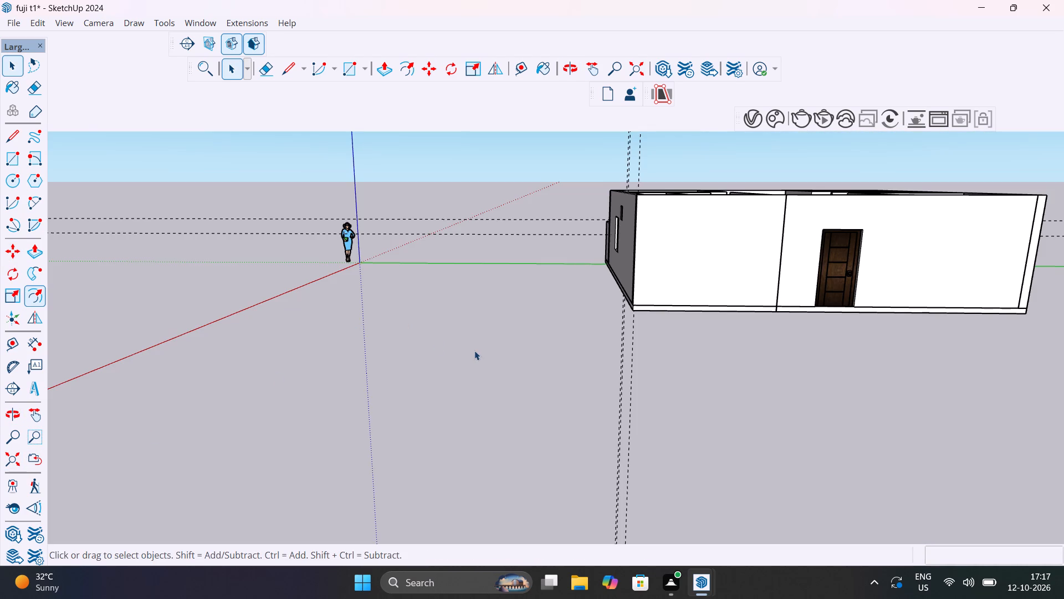
{"action": "scroll", "coordinate": [626, 322], "scroll_direction": "up", "scroll_amount": 1}
{"action": "middle_click_drag", "start_coordinate": [629, 322], "coordinate": [566, 488]}
{"action": "scroll", "coordinate": [698, 208], "scroll_direction": "up", "scroll_amount": 12}
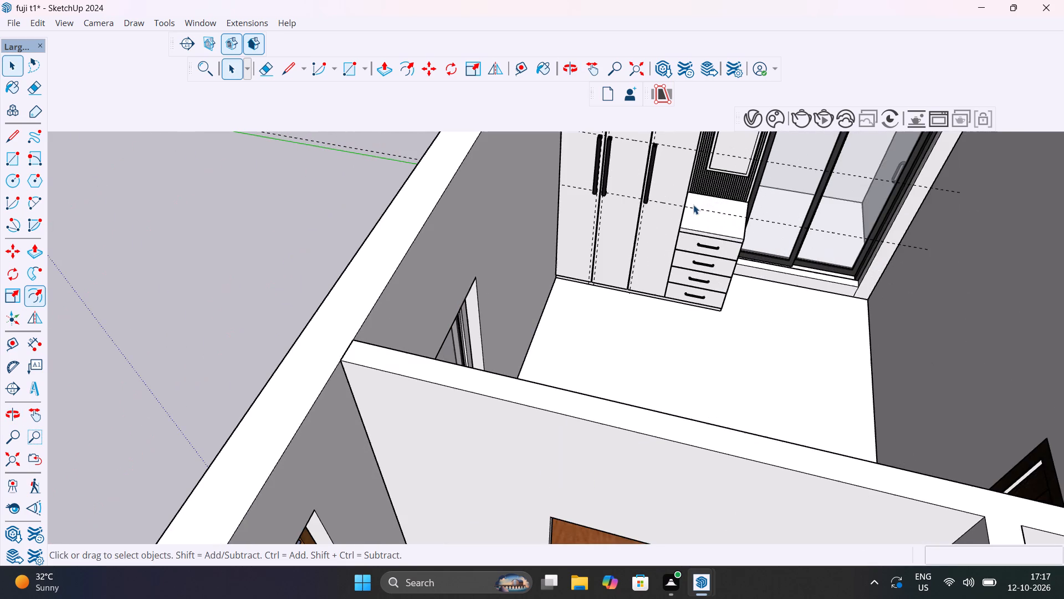
{"action": "middle_click_drag", "start_coordinate": [651, 256], "coordinate": [642, 338], "text": "shift"}
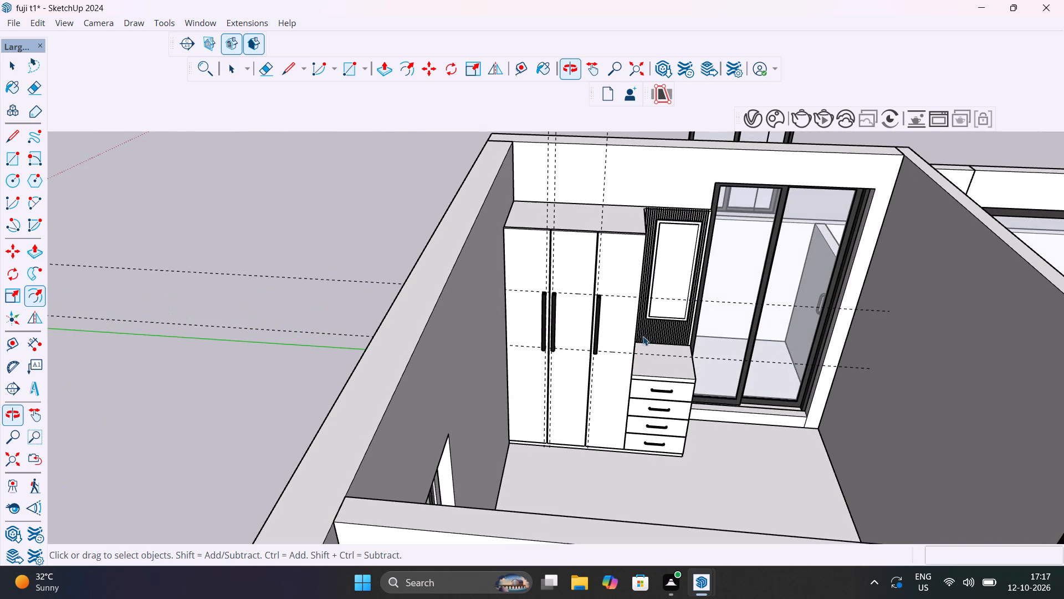
{"action": "left_click", "coordinate": [43, 23]}
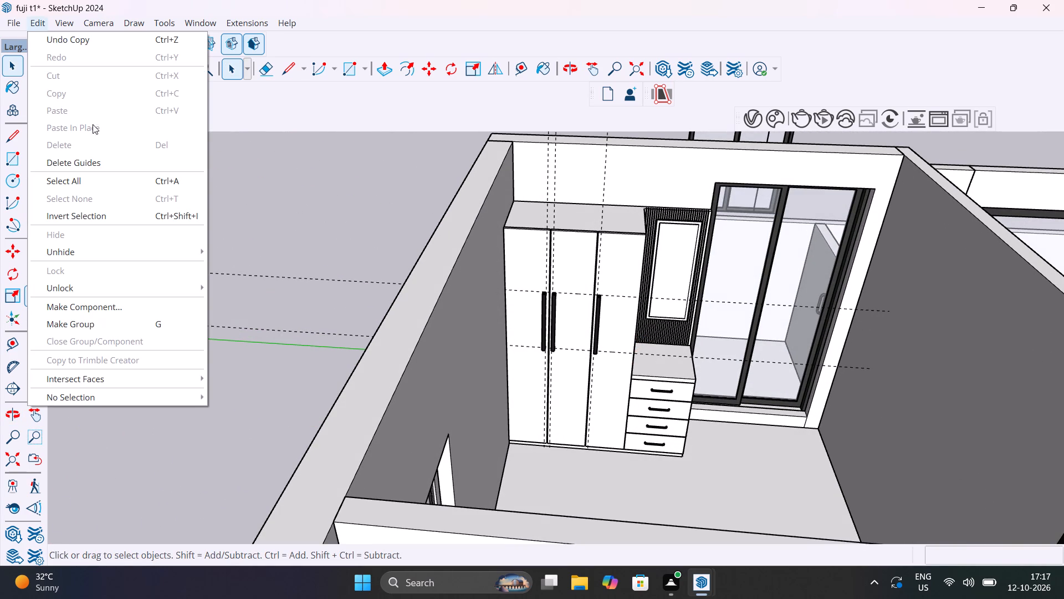
{"action": "left_click", "coordinate": [100, 162]}
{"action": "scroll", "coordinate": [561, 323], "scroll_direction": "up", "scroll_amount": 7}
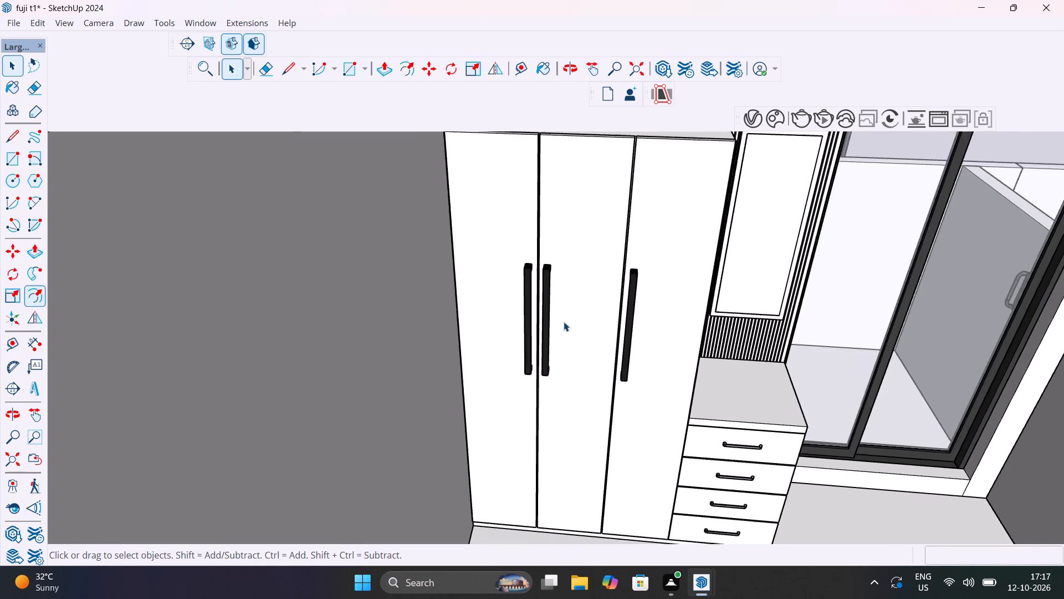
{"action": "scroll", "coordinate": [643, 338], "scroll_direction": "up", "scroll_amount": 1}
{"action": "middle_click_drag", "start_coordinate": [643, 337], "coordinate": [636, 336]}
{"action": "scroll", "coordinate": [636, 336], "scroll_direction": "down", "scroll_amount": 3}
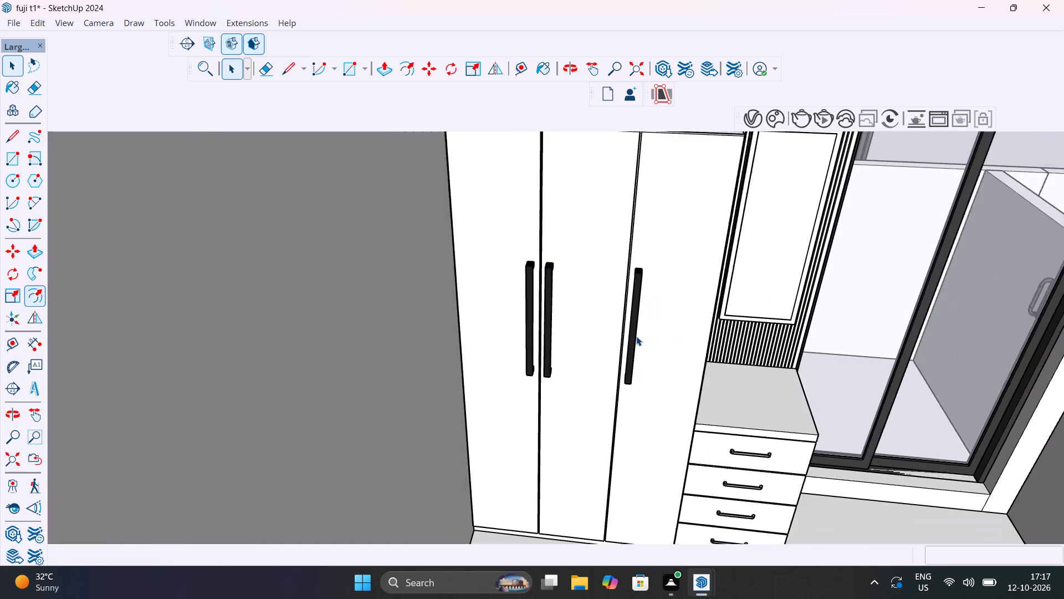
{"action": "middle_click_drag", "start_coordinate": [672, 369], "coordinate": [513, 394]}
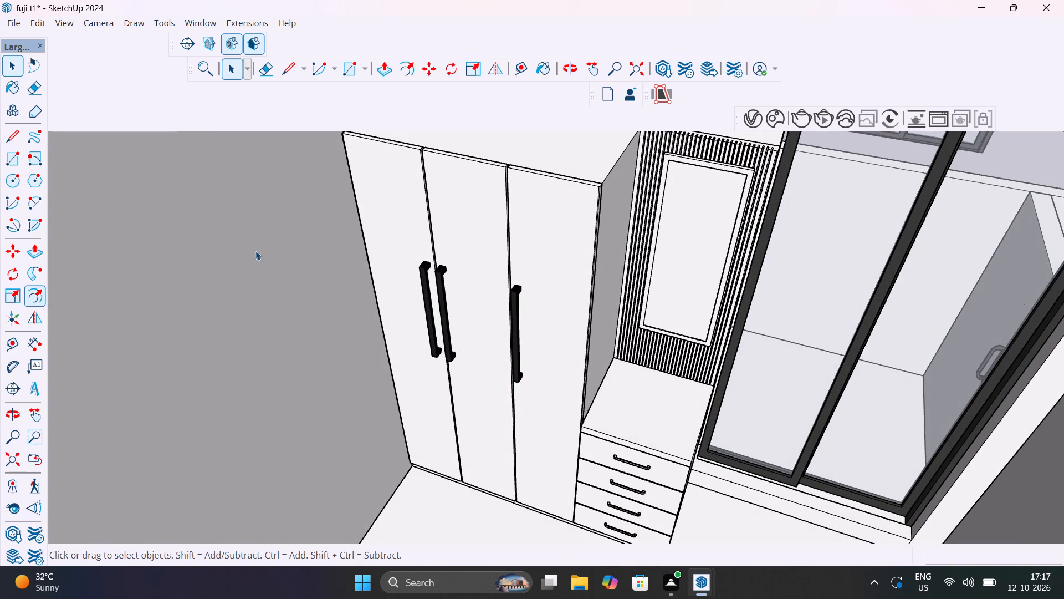
Open the Chaos Cosmos Browser and search its online assets for "blue colour".
{"action": "left_click", "coordinate": [778, 112]}
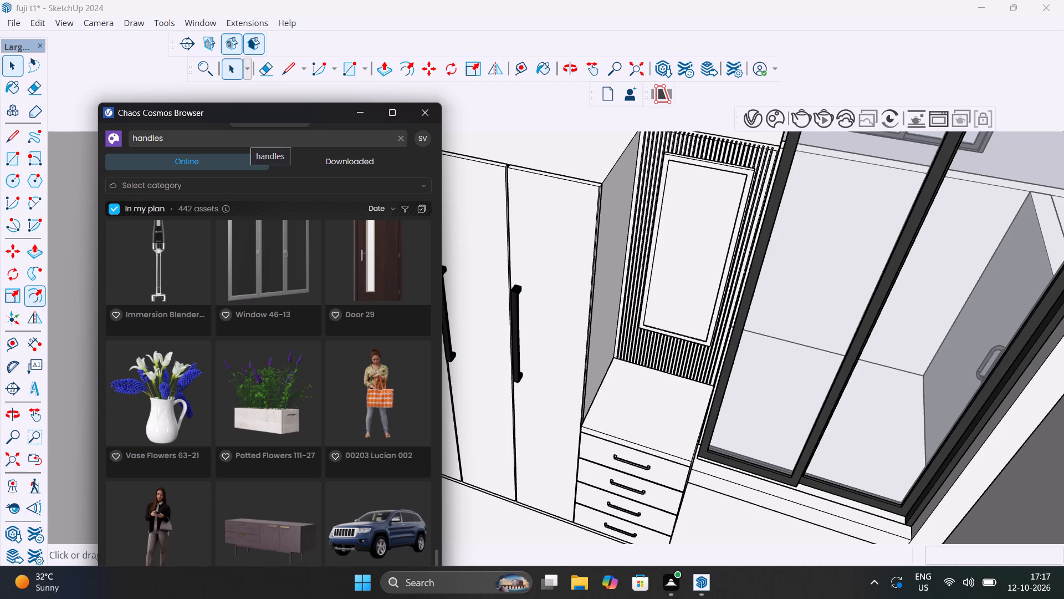
{"action": "left_click", "coordinate": [268, 139]}
{"action": "key", "text": "BackSpace"}
{"action": "key", "text": "BackSpace"}
{"action": "key", "text": "BackSpace"}
{"action": "key", "text": "BackSpace"}
{"action": "key", "text": "BackSpace"}
{"action": "key", "text": "BackSpace"}
{"action": "key", "text": "BackSpace"}
{"action": "key", "text": "BackSpace"}
{"action": "key", "text": "BackSpace"}
{"action": "key", "text": "BackSpace"}
{"action": "key", "text": "BackSpace"}
{"action": "key", "text": "BackSpace"}
{"action": "key", "text": "BackSpace"}
{"action": "key", "text": "BackSpace"}
{"action": "key", "text": "BackSpace"}
{"action": "key", "text": "BackSpace"}
{"action": "key", "text": "BackSpace"}
{"action": "type", "text": "BL"}
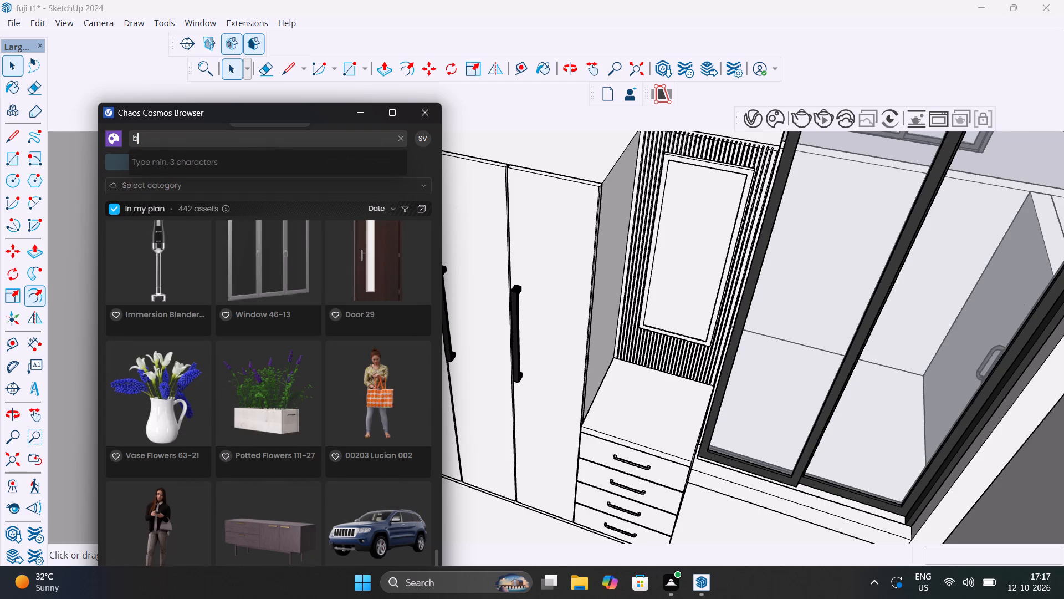
{"action": "type", "text": "UE"}
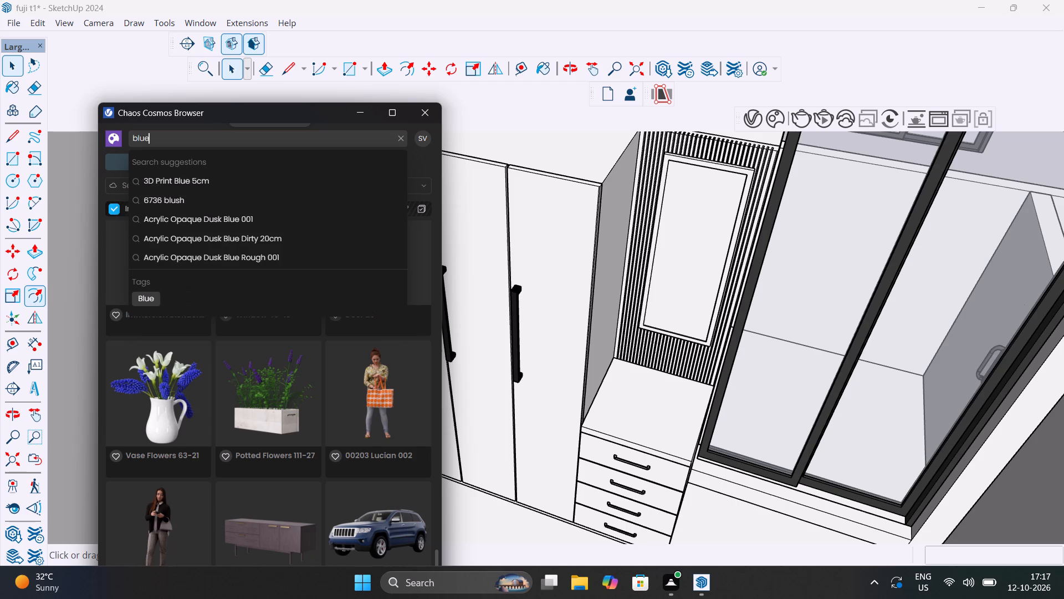
{"action": "key", "text": "space"}
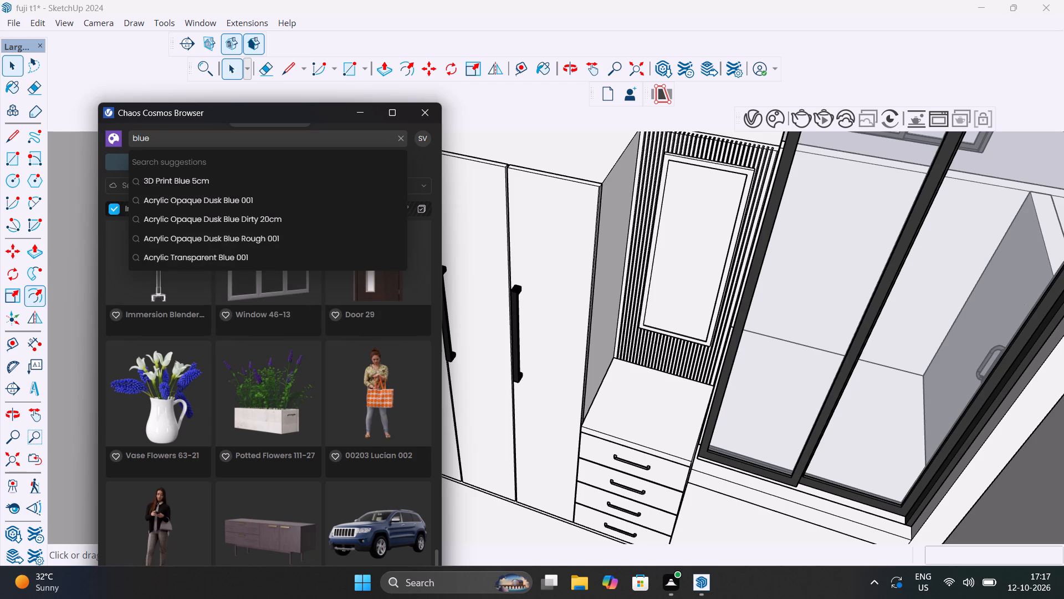
{"action": "type", "text": "COU"}
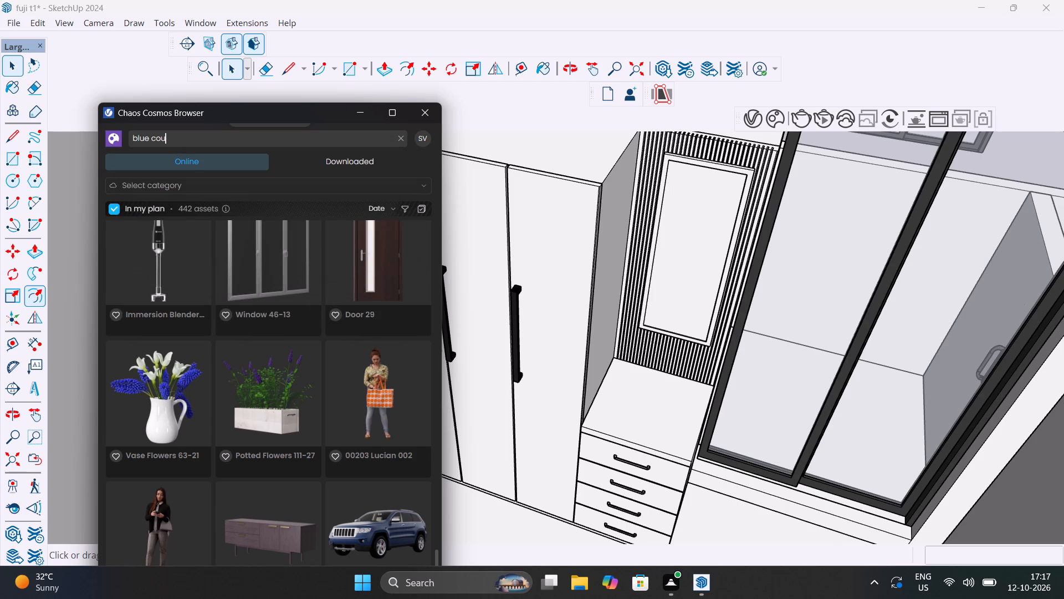
{"action": "key", "text": "BackSpace"}
{"action": "type", "text": "LOUR"}
{"action": "key", "text": "Return"}
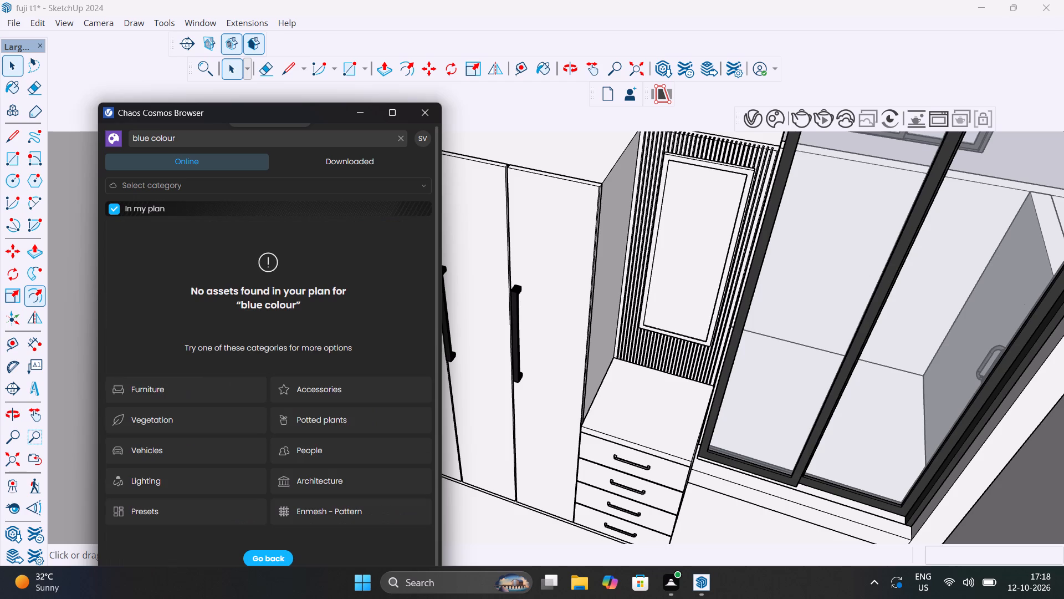
Shorten the asset search to "blue" and pick the suggested material 3D Print Blue 5cm.
{"action": "left_click", "coordinate": [262, 135]}
{"action": "key", "text": "BackSpace"}
{"action": "key", "text": "BackSpace"}
{"action": "key", "text": "BackSpace"}
{"action": "key", "text": "BackSpace"}
{"action": "key", "text": "BackSpace"}
{"action": "key", "text": "BackSpace"}
{"action": "key", "text": "Return"}
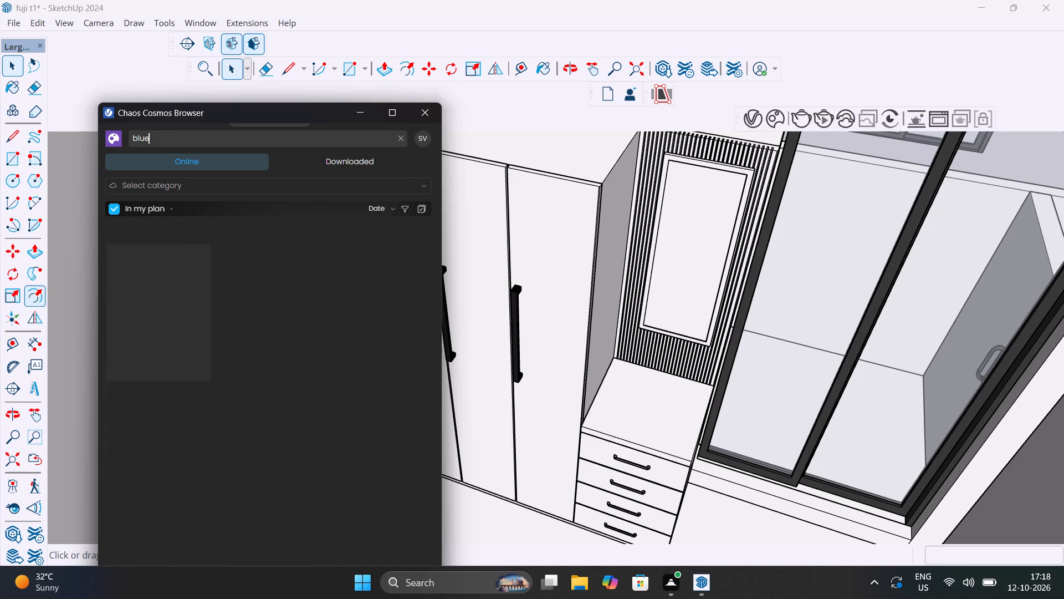
{"action": "left_click", "coordinate": [212, 181]}
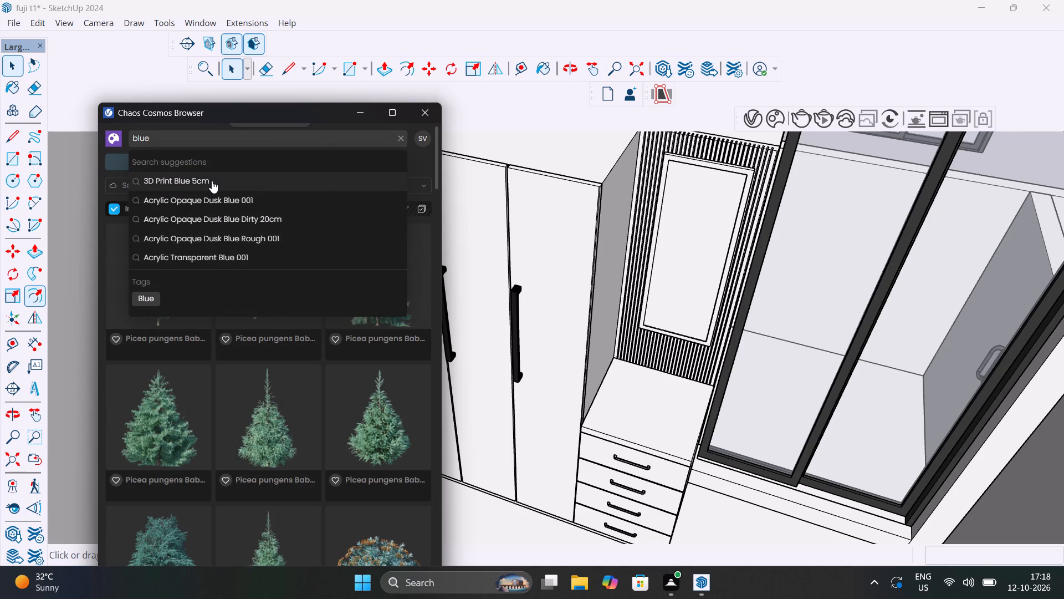
{"action": "scroll", "coordinate": [261, 308], "scroll_direction": "down", "scroll_amount": 4}
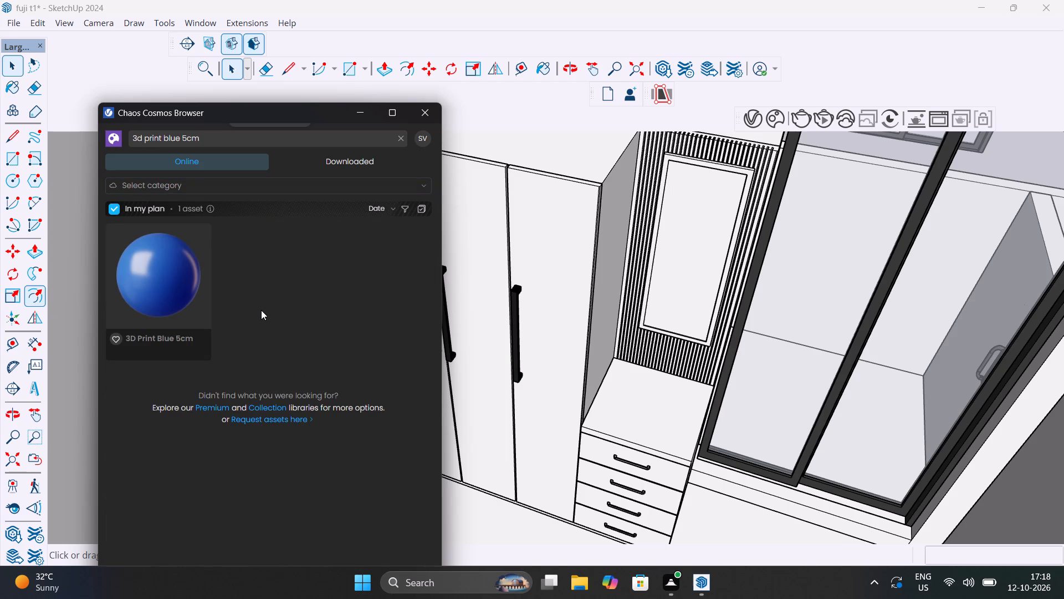
Search the online assets for "3d print blue", without the 5cm size.
{"action": "left_click", "coordinate": [215, 139]}
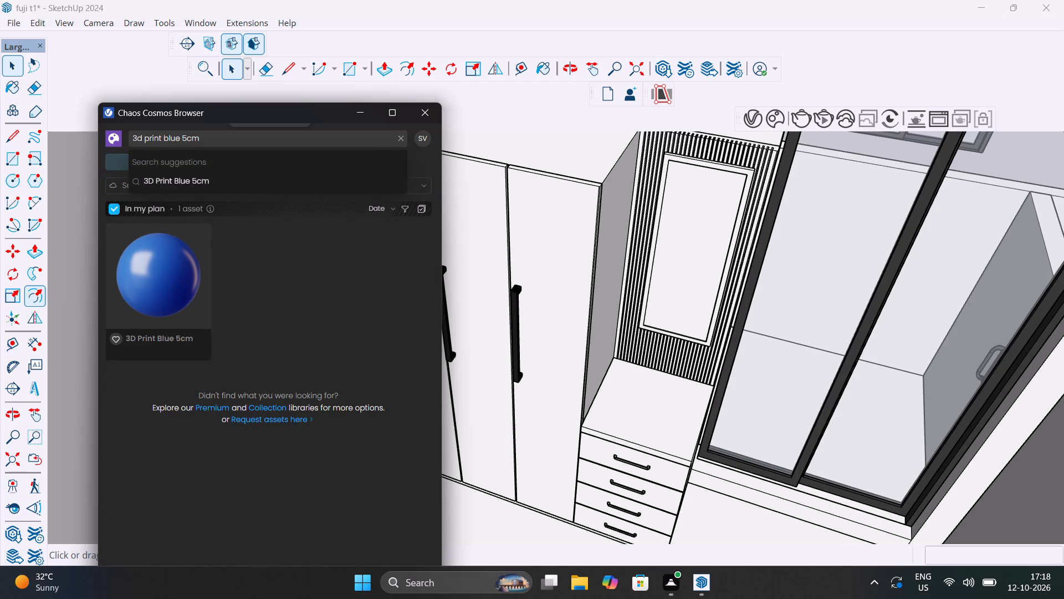
{"action": "key", "text": "BackSpace"}
{"action": "key", "text": "BackSpace"}
{"action": "key", "text": "BackSpace"}
{"action": "key", "text": "BackSpace"}
{"action": "key", "text": "BackSpace"}
{"action": "key", "text": "e"}
{"action": "key", "text": "Return"}
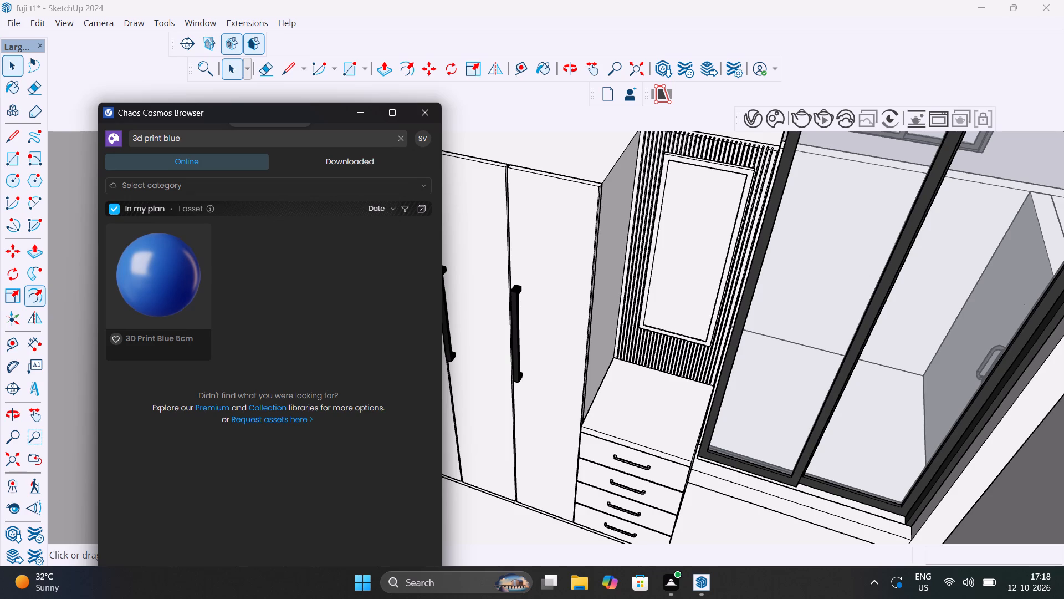
Reduce the search term to "blue" and pick the suggested material Acrylic Opaque Dusk Blue 001.
{"action": "left_click_drag", "start_coordinate": [163, 138], "coordinate": [79, 140]}
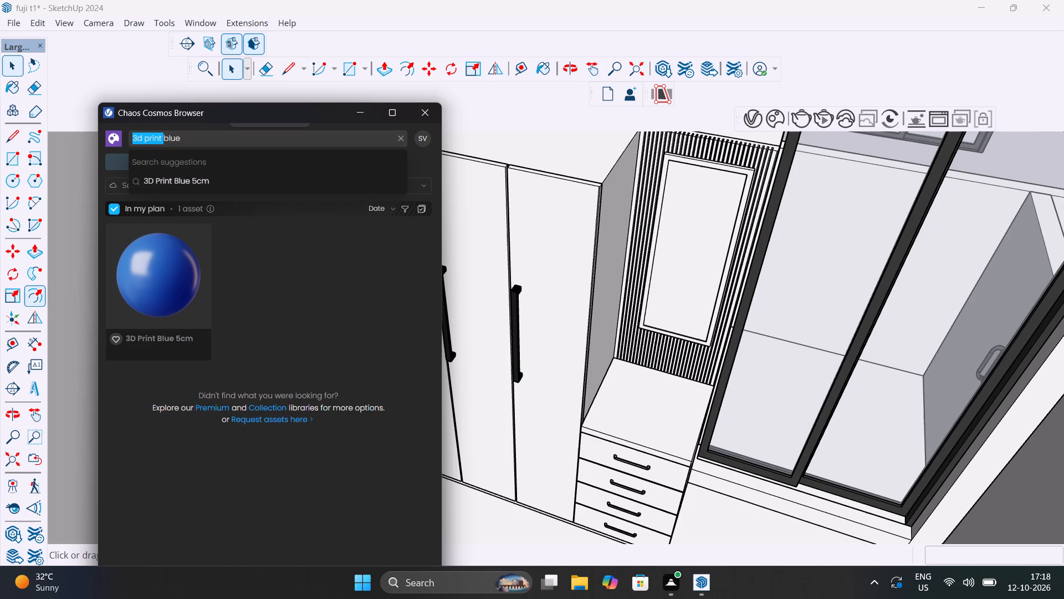
{"action": "left_click_drag", "start_coordinate": [79, 140], "coordinate": [79, 140]}
{"action": "key", "text": "BackSpace"}
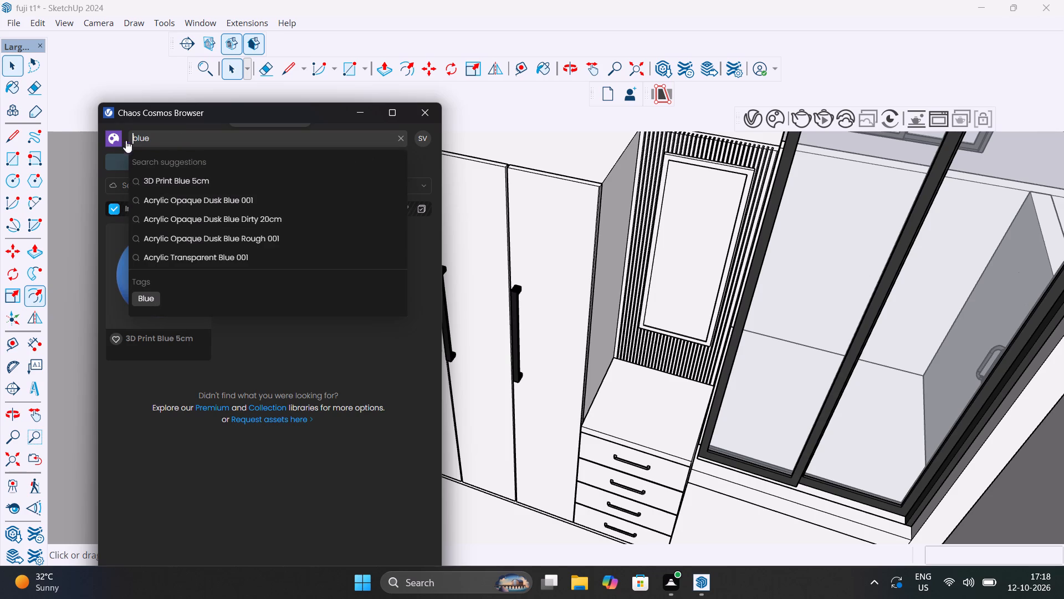
{"action": "left_click", "coordinate": [198, 198]}
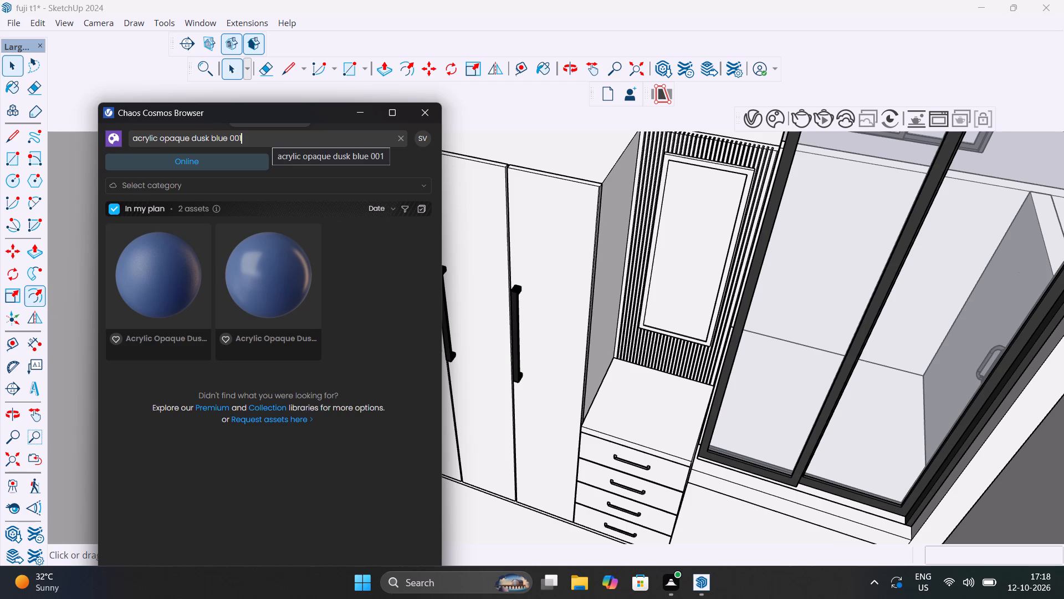
Replace the current asset search term and search the online assets for "blue paint".
{"action": "key", "text": "BackSpace"}
{"action": "key", "text": "BackSpace"}
{"action": "key", "text": "BackSpace"}
{"action": "key", "text": "BackSpace"}
{"action": "key", "text": "BackSpace"}
{"action": "key", "text": "BackSpace"}
{"action": "key", "text": "BackSpace"}
{"action": "key", "text": "BackSpace"}
{"action": "key", "text": "BackSpace"}
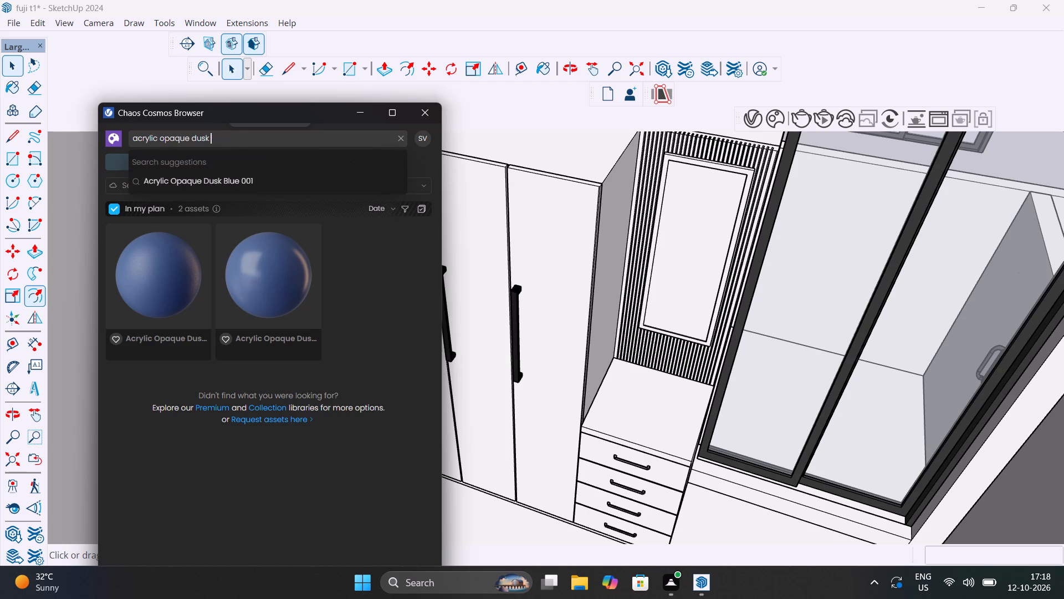
{"action": "key", "text": "BackSpace"}
{"action": "key", "text": "BackSpace"}
{"action": "key", "text": "BackSpace"}
{"action": "key", "text": "BackSpace"}
{"action": "key", "text": "BackSpace"}
{"action": "key", "text": "BackSpace"}
{"action": "key", "text": "BackSpace"}
{"action": "key", "text": "BackSpace"}
{"action": "key", "text": "BackSpace"}
{"action": "key", "text": "BackSpace"}
{"action": "key", "text": "BackSpace"}
{"action": "key", "text": "BackSpace"}
{"action": "key", "text": "BackSpace"}
{"action": "key", "text": "BackSpace"}
{"action": "key", "text": "BackSpace"}
{"action": "key", "text": "BackSpace"}
{"action": "key", "text": "BackSpace"}
{"action": "key", "text": "BackSpace"}
{"action": "key", "text": "BackSpace"}
{"action": "key", "text": "BackSpace"}
{"action": "key", "text": "BackSpace"}
{"action": "key", "text": "BackSpace"}
{"action": "key", "text": "BackSpace"}
{"action": "key", "text": "BackSpace"}
{"action": "key", "text": "BackSpace"}
{"action": "key", "text": "BackSpace"}
{"action": "key", "text": "BackSpace"}
{"action": "type", "text": "BLUE"}
{"action": "key", "text": "space"}
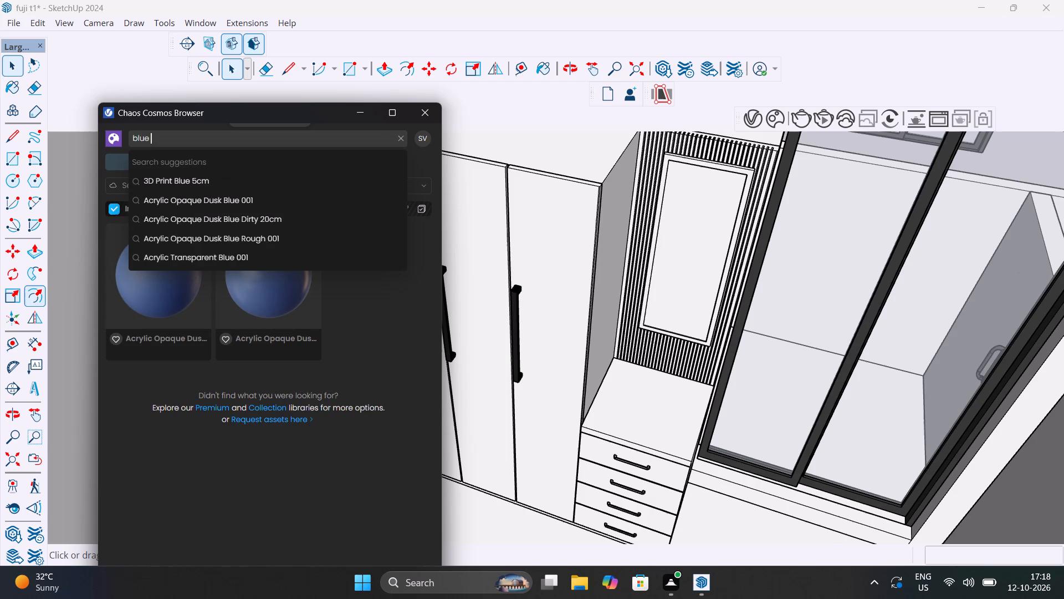
{"action": "key", "text": "p"}
{"action": "type", "text": "AINT"}
{"action": "key", "text": "Return"}
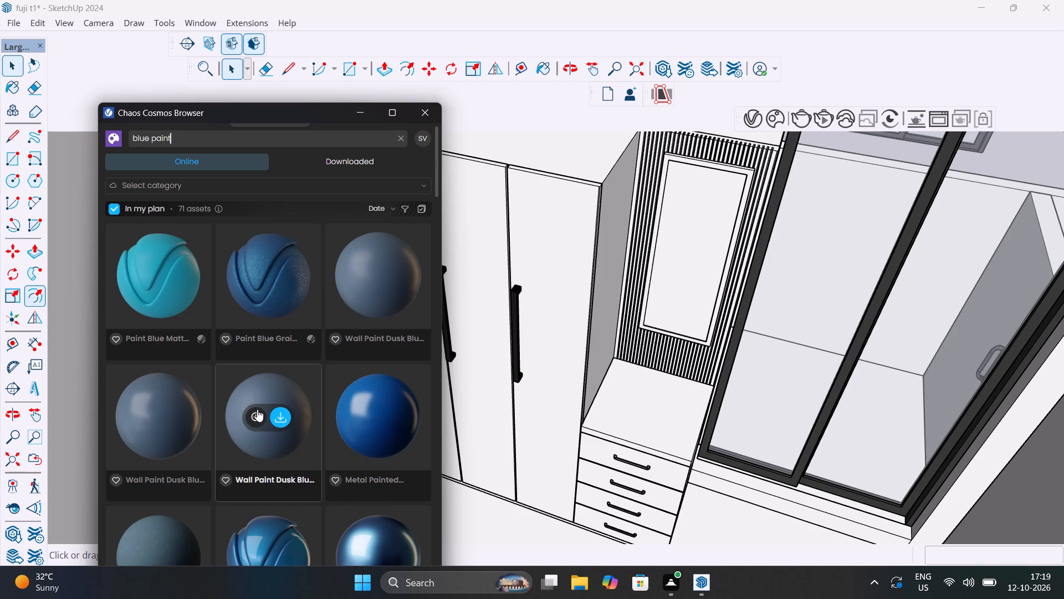
Look through the blue paint assets for a suitable finish for the wardrobe doors.
{"action": "scroll", "coordinate": [241, 423], "scroll_direction": "down", "scroll_amount": 4}
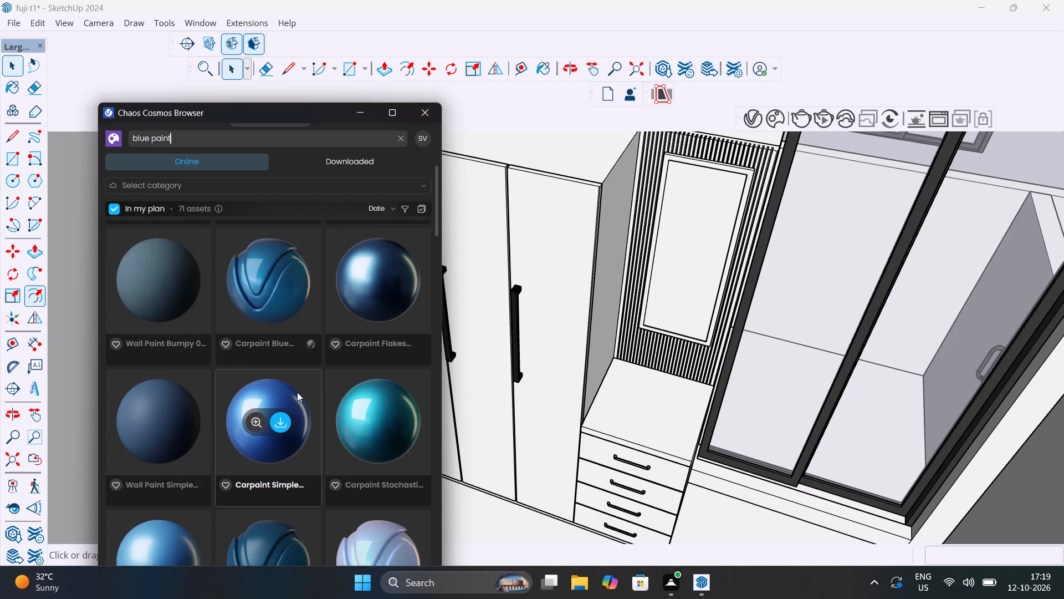
{"action": "scroll", "coordinate": [298, 394], "scroll_direction": "down", "scroll_amount": 9}
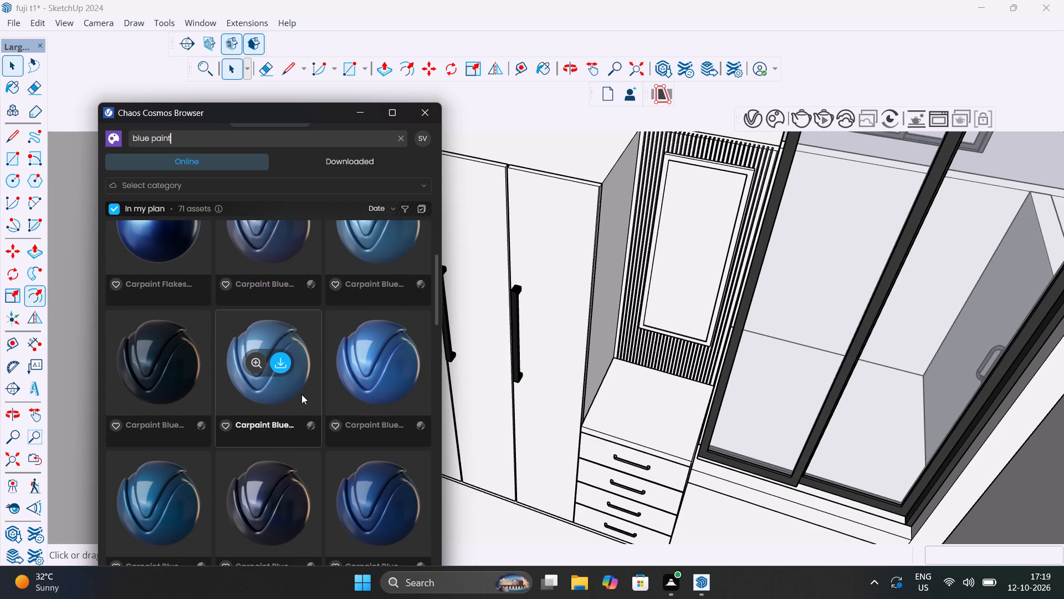
{"action": "scroll", "coordinate": [306, 394], "scroll_direction": "down", "scroll_amount": 5}
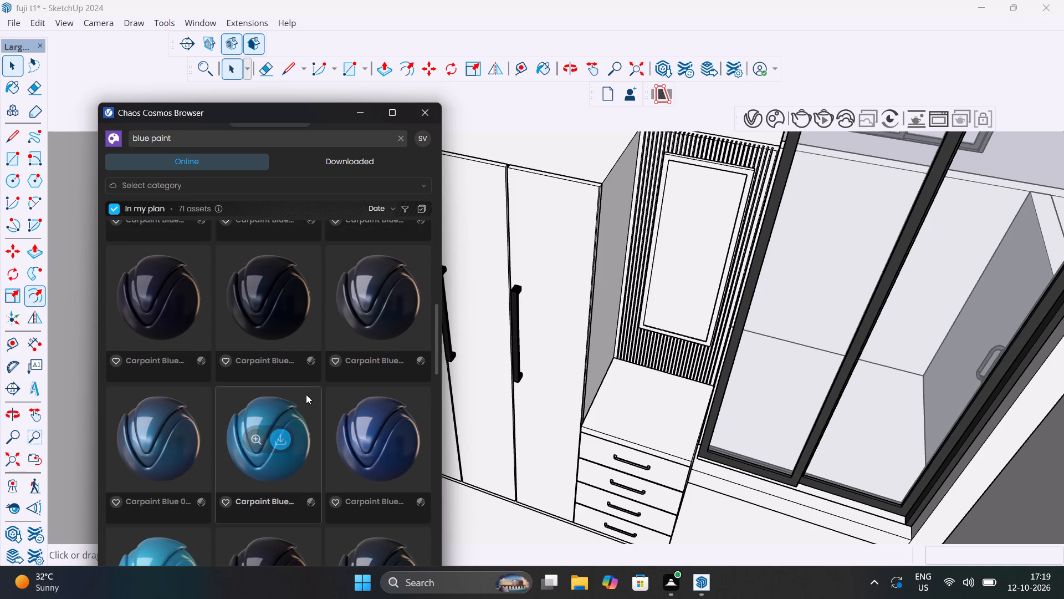
{"action": "scroll", "coordinate": [306, 394], "scroll_direction": "down", "scroll_amount": 5}
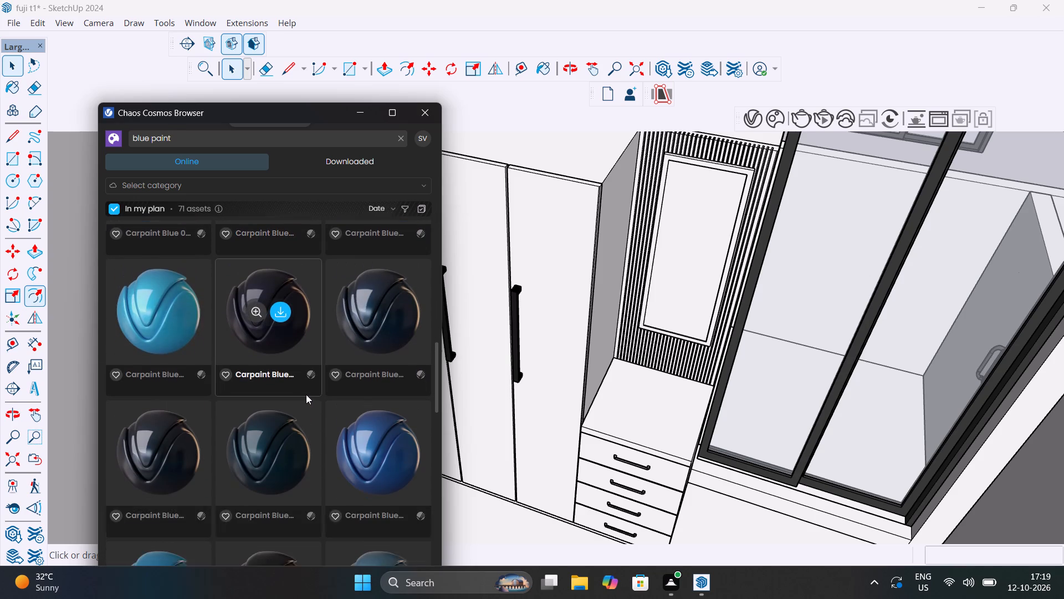
{"action": "scroll", "coordinate": [306, 394], "scroll_direction": "down", "scroll_amount": 8}
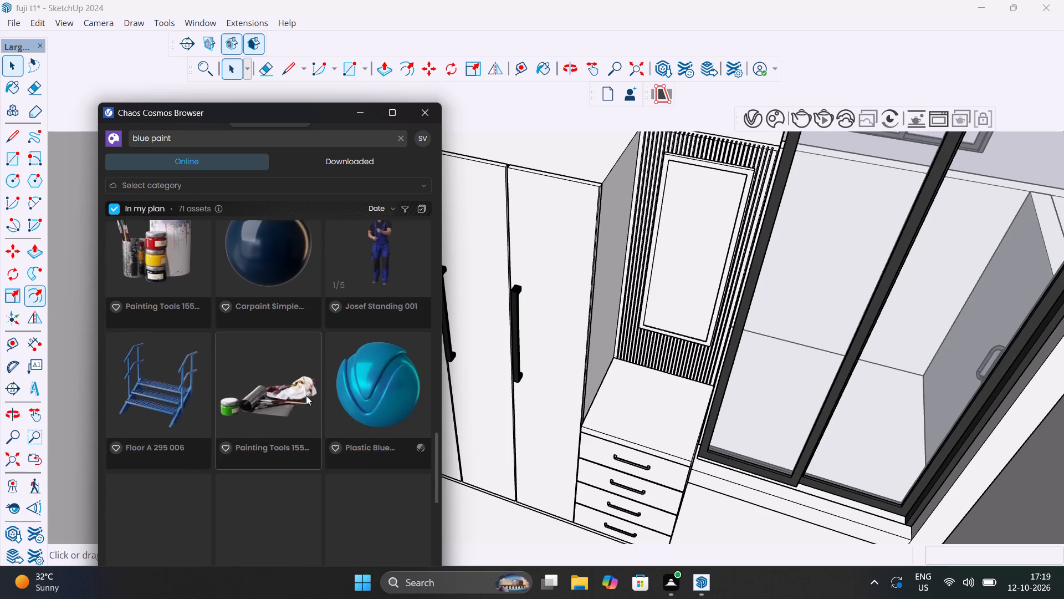
{"action": "scroll", "coordinate": [306, 395], "scroll_direction": "down", "scroll_amount": 3}
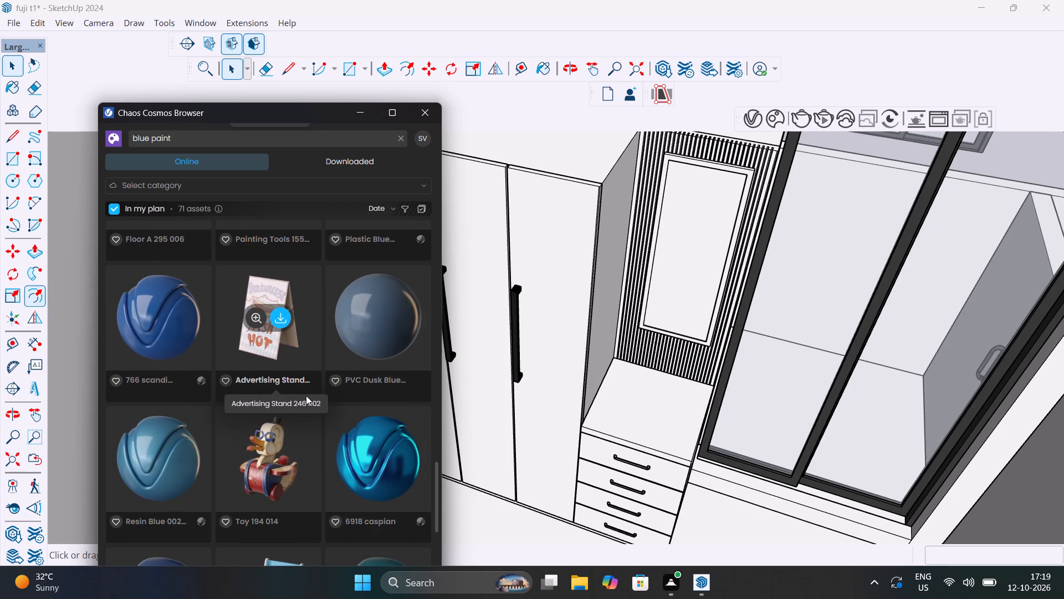
{"action": "scroll", "coordinate": [306, 395], "scroll_direction": "up", "scroll_amount": 18}
{"action": "scroll", "coordinate": [339, 439], "scroll_direction": "up", "scroll_amount": 7}
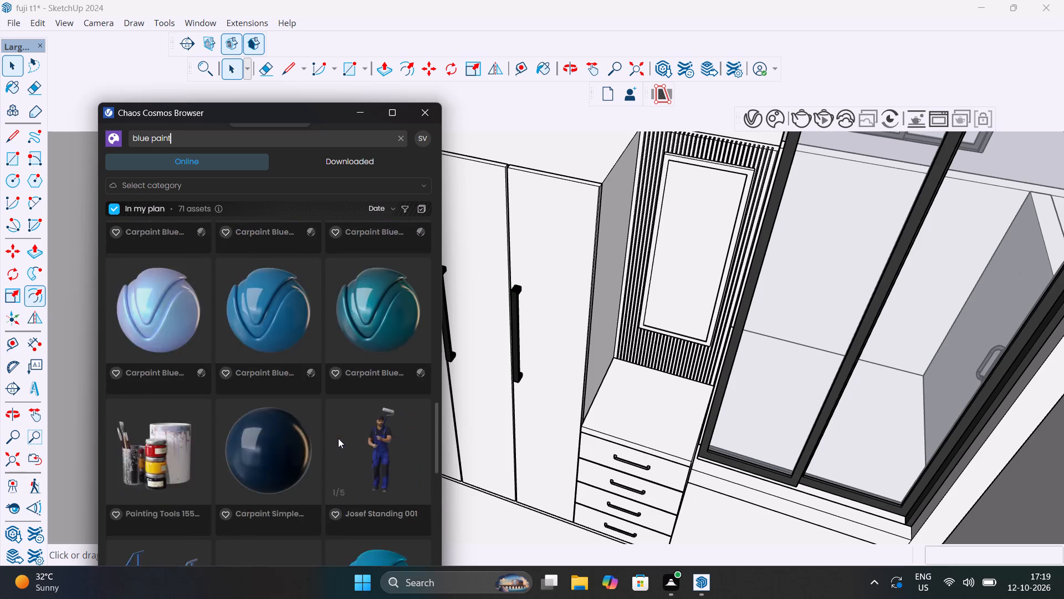
{"action": "scroll", "coordinate": [338, 438], "scroll_direction": "up", "scroll_amount": 20}
{"action": "scroll", "coordinate": [338, 438], "scroll_direction": "up", "scroll_amount": 20}
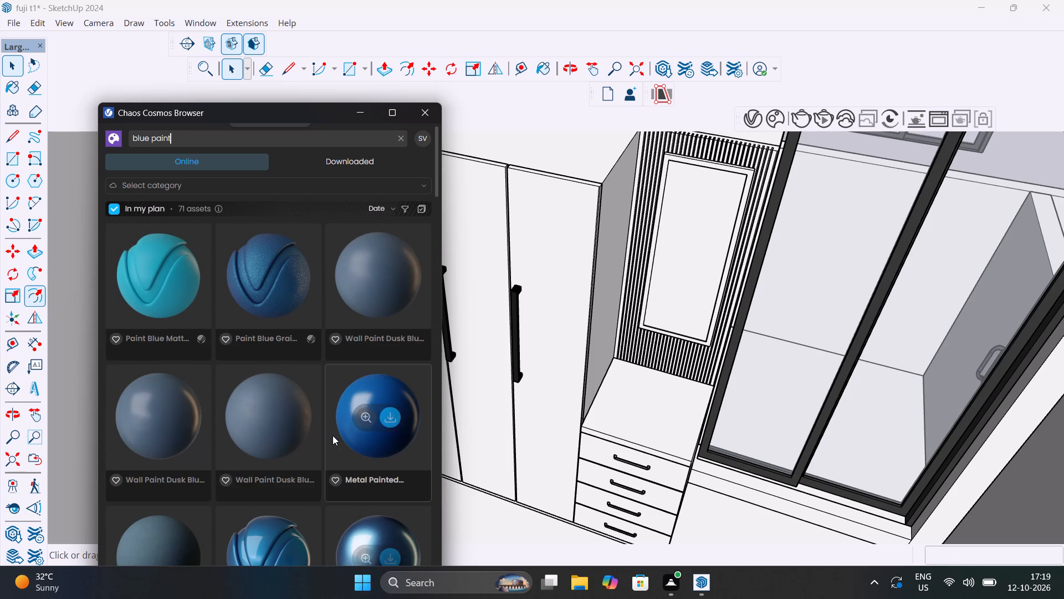
Download the Paint Blue Grain Matte 16.9cm material, open the V-Ray Asset Editor, and import the material into the scene.
{"action": "left_click", "coordinate": [289, 275]}
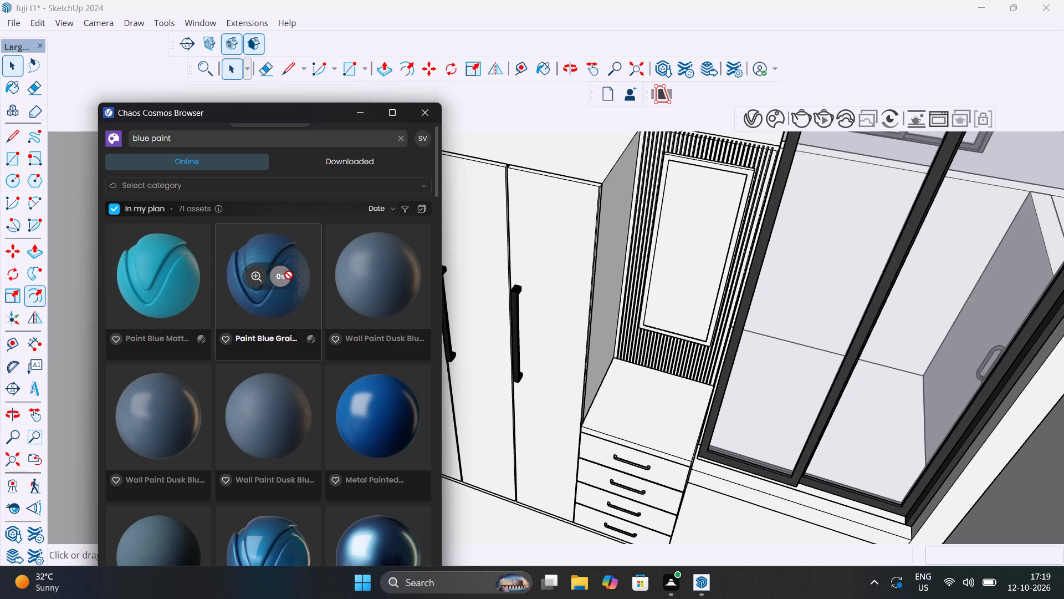
{"action": "left_click", "coordinate": [753, 118]}
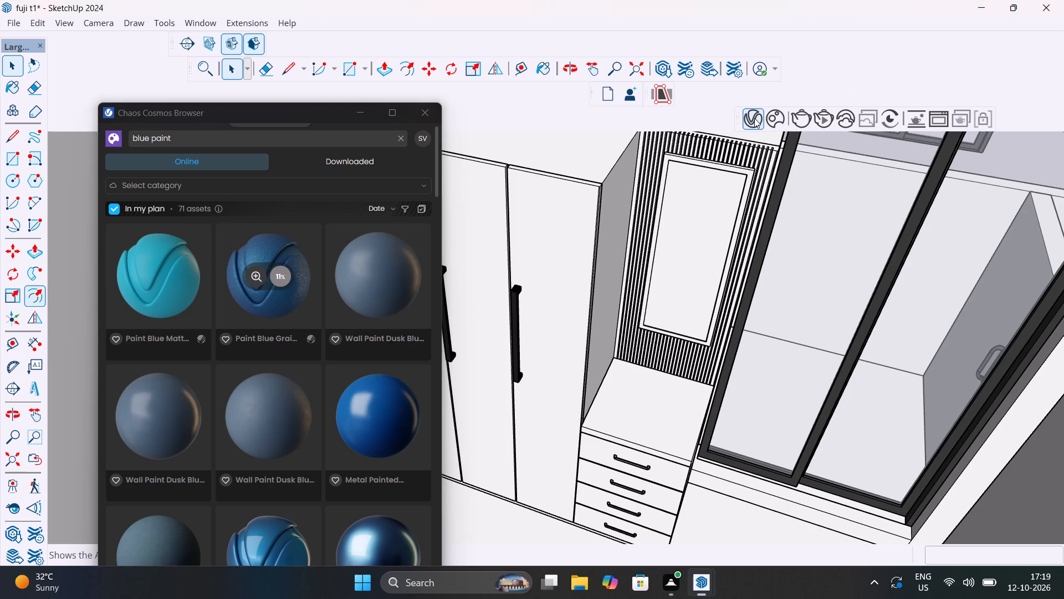
{"action": "middle_click_drag", "start_coordinate": [595, 312], "coordinate": [702, 197]}
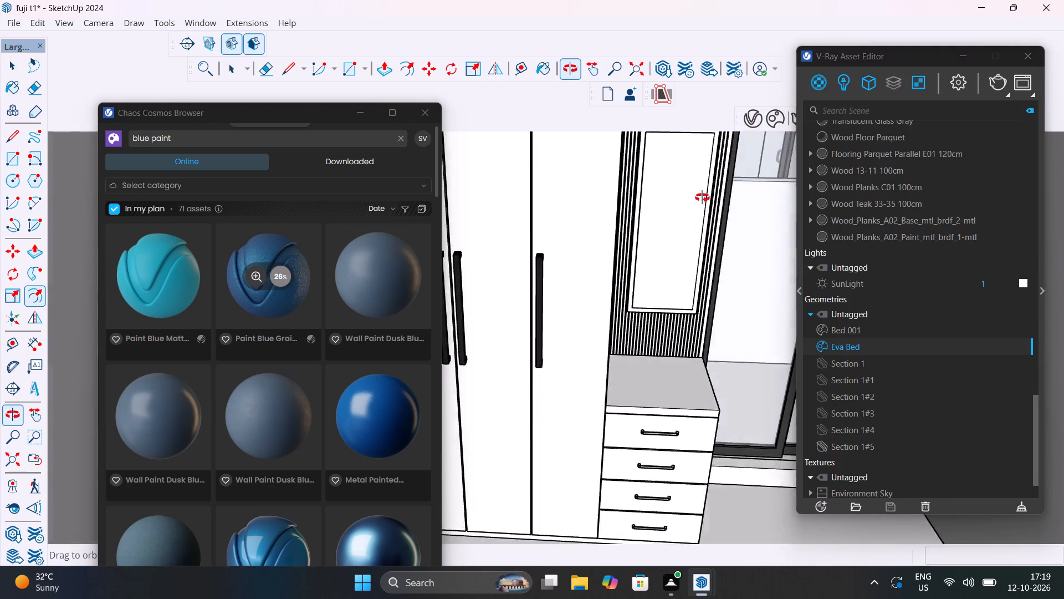
{"action": "middle_click_drag", "start_coordinate": [702, 197], "coordinate": [729, 151]}
{"action": "scroll", "coordinate": [622, 275], "scroll_direction": "down", "scroll_amount": 6}
{"action": "scroll", "coordinate": [622, 282], "scroll_direction": "up", "scroll_amount": 10}
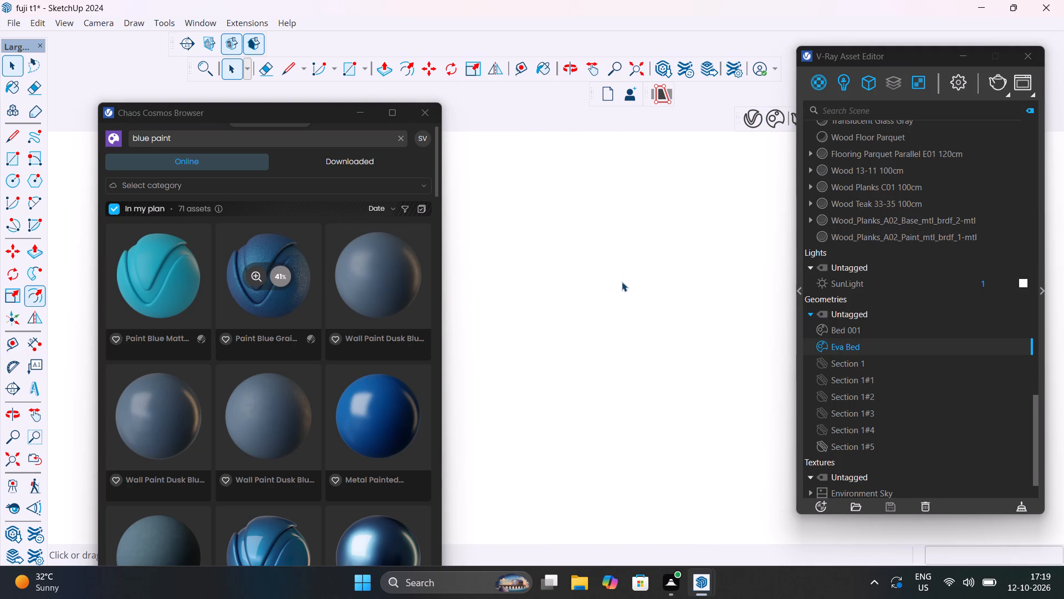
{"action": "scroll", "coordinate": [622, 282], "scroll_direction": "up", "scroll_amount": 4}
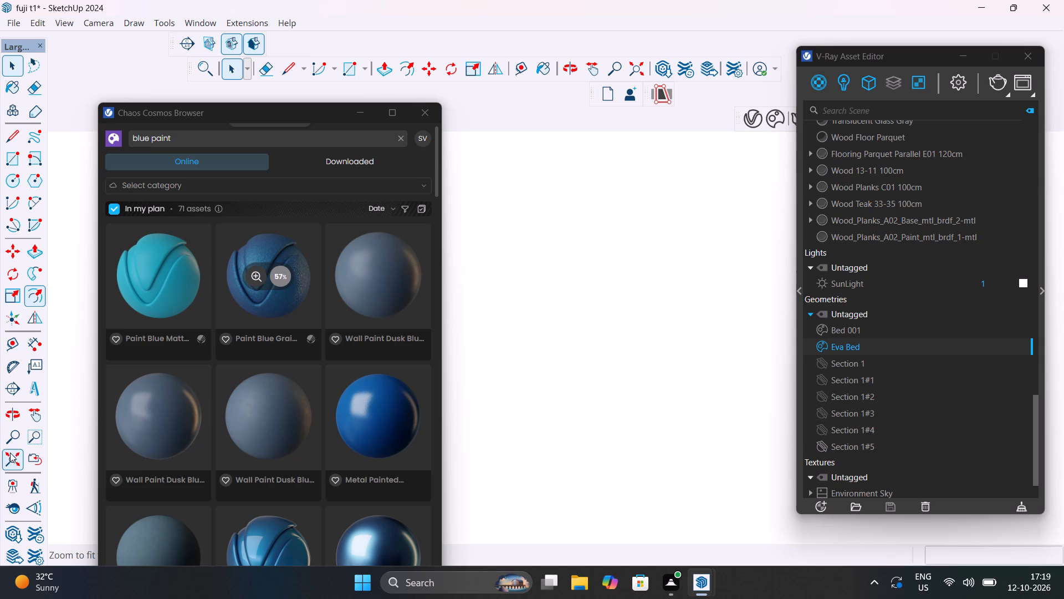
{"action": "left_click", "coordinate": [11, 456]}
{"action": "middle_click_drag", "start_coordinate": [636, 333], "coordinate": [326, 475]}
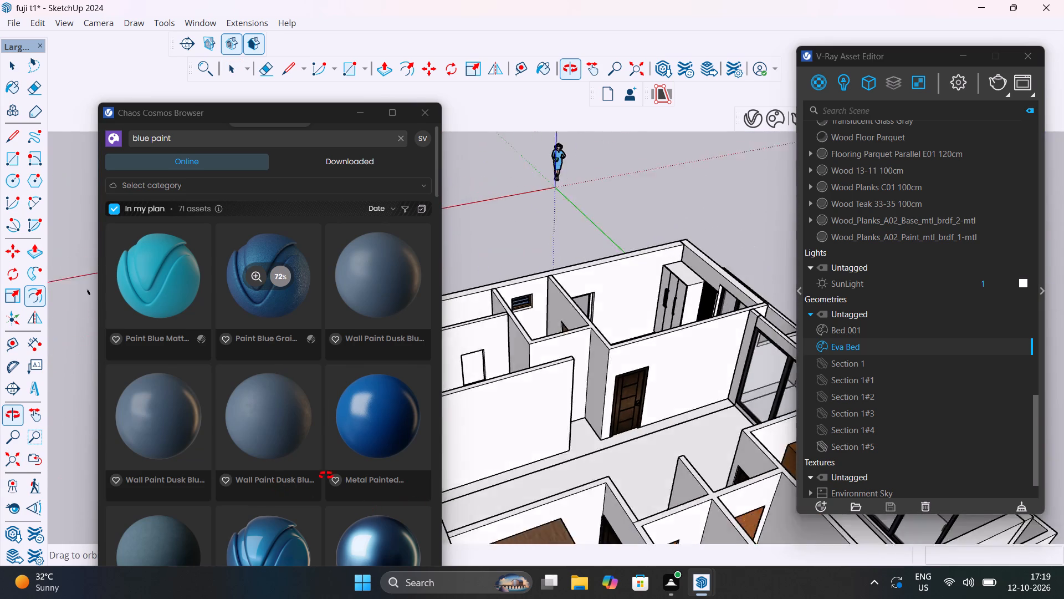
{"action": "middle_click_drag", "start_coordinate": [326, 475], "coordinate": [526, 565]}
{"action": "scroll", "coordinate": [687, 229], "scroll_direction": "up", "scroll_amount": 8}
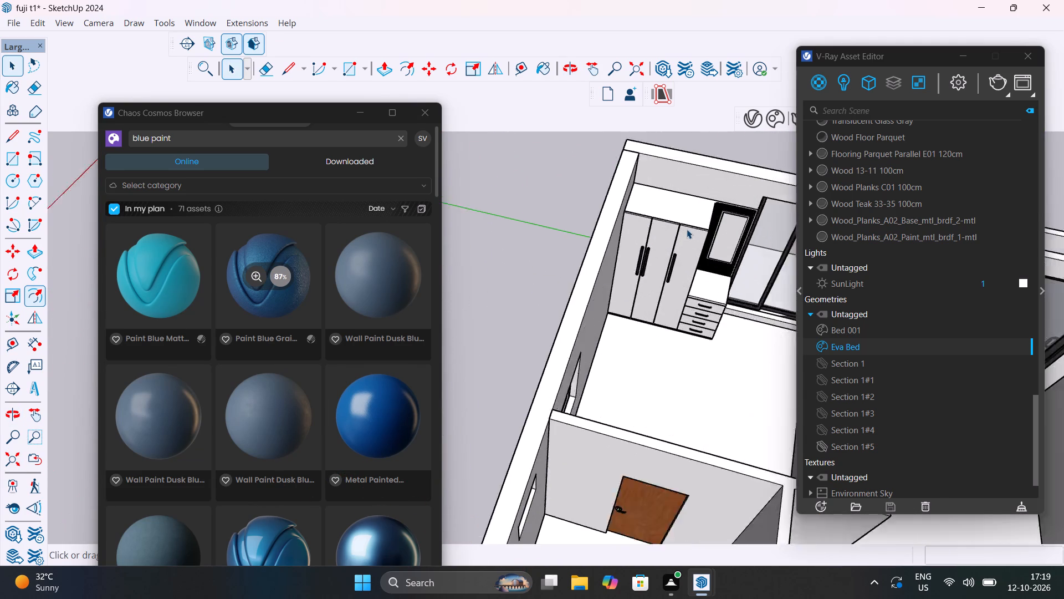
{"action": "scroll", "coordinate": [687, 229], "scroll_direction": "up", "scroll_amount": 9}
{"action": "scroll", "coordinate": [693, 319], "scroll_direction": "up", "scroll_amount": 1}
{"action": "middle_click_drag", "start_coordinate": [649, 288], "coordinate": [595, 226], "text": "shift"}
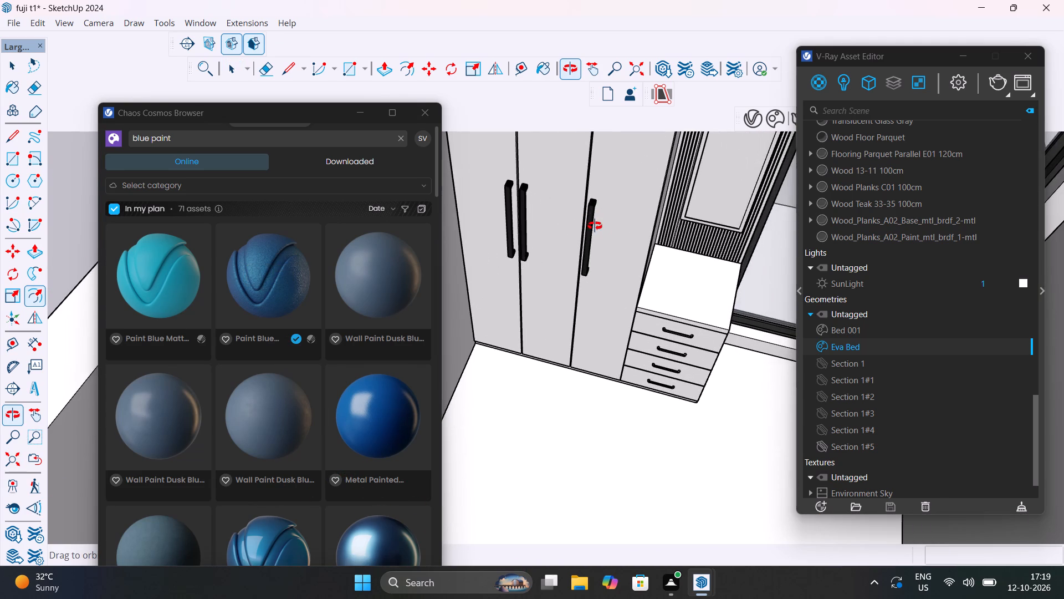
{"action": "middle_click_drag", "start_coordinate": [595, 226], "coordinate": [602, 242], "text": "shift"}
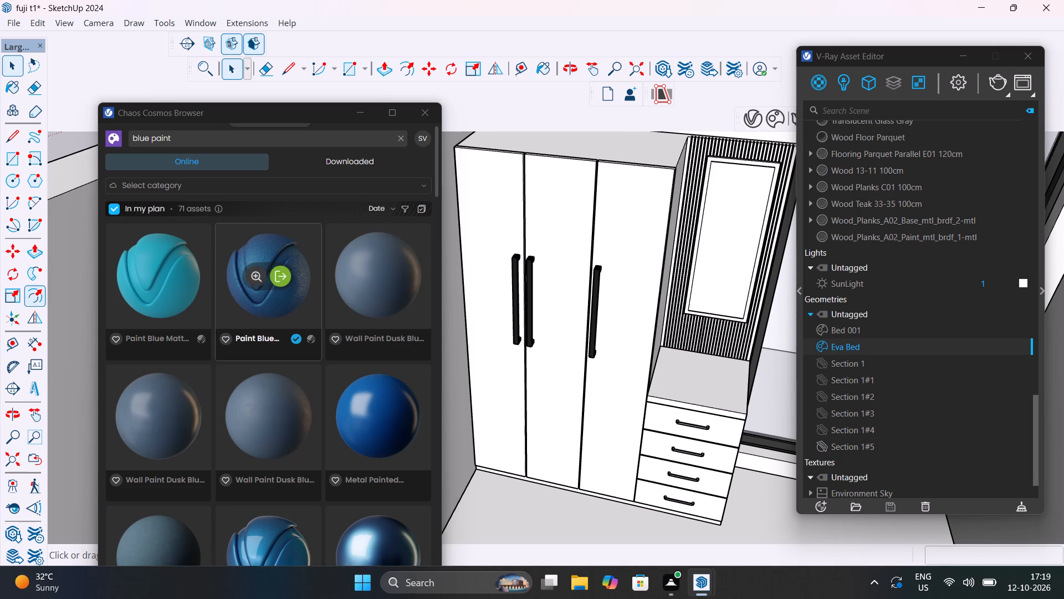
{"action": "left_click", "coordinate": [281, 285]}
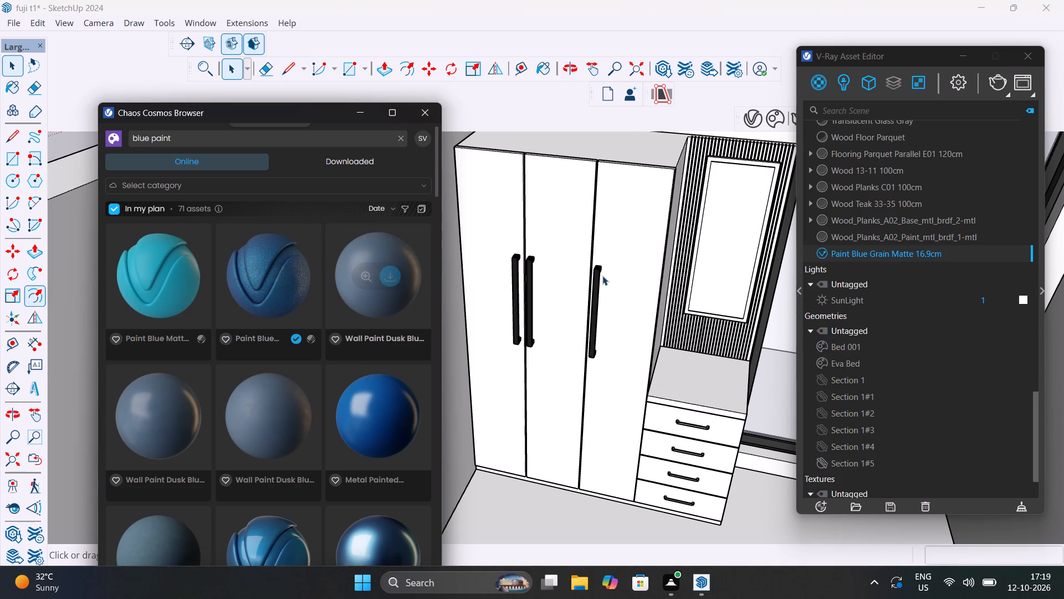
Apply Paint Blue Grain Matte 16.9cm to the connected front geometry of the three wardrobe doors and leave the group.
{"action": "left_click", "coordinate": [618, 242]}
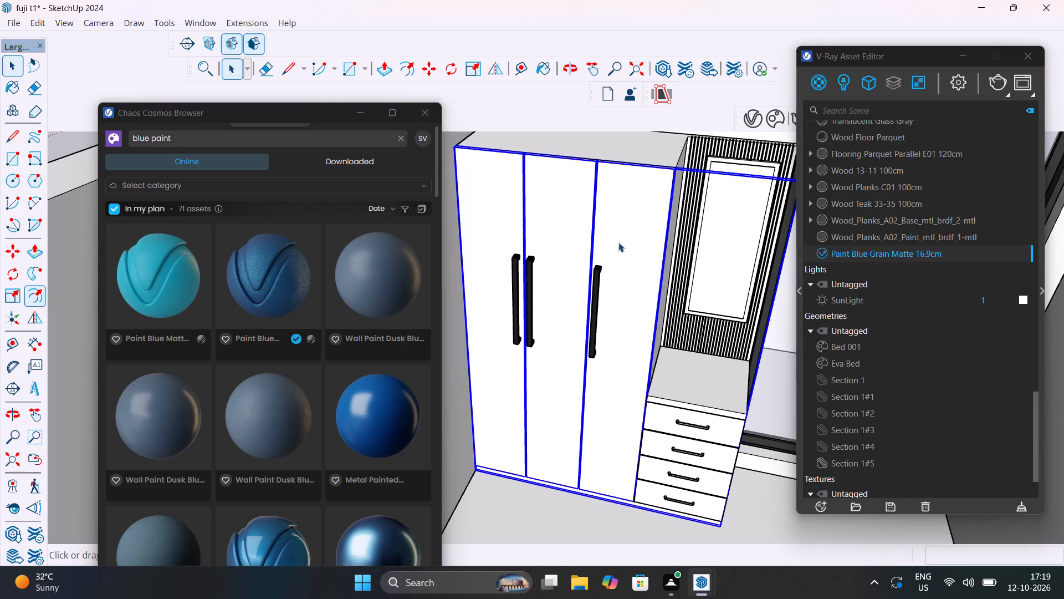
{"action": "double_click", "coordinate": [618, 242]}
{"action": "left_click", "coordinate": [618, 242]}
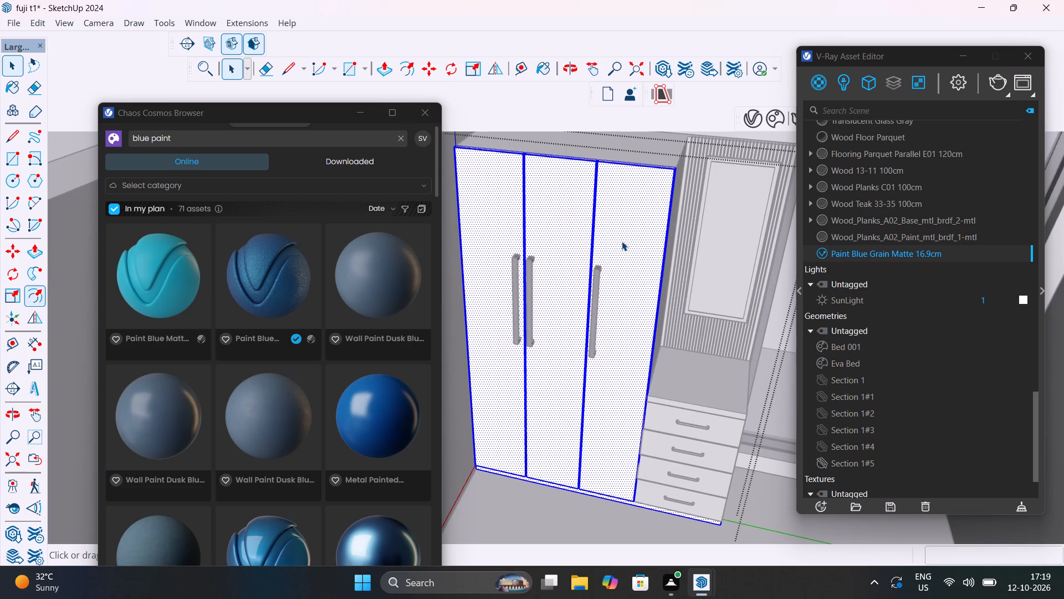
{"action": "right_click", "coordinate": [841, 250]}
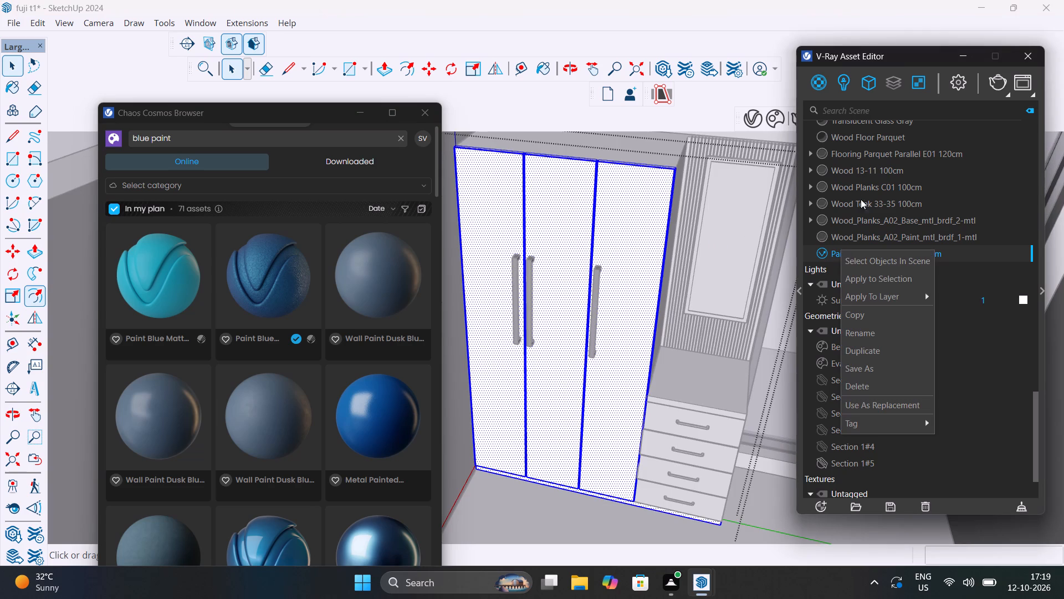
{"action": "left_click", "coordinate": [884, 280]}
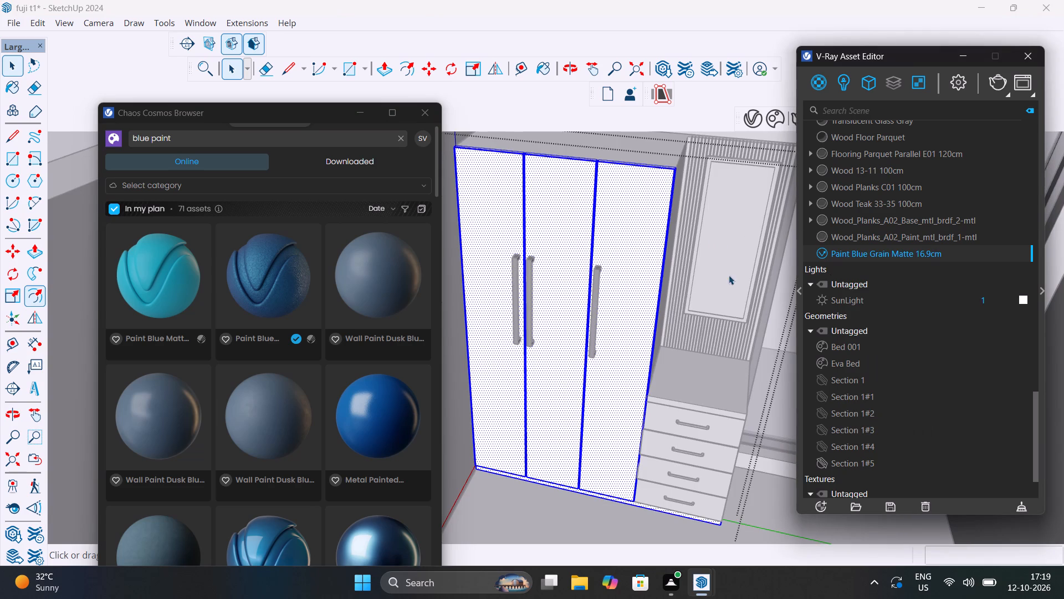
{"action": "scroll", "coordinate": [595, 391], "scroll_direction": "down", "scroll_amount": 7}
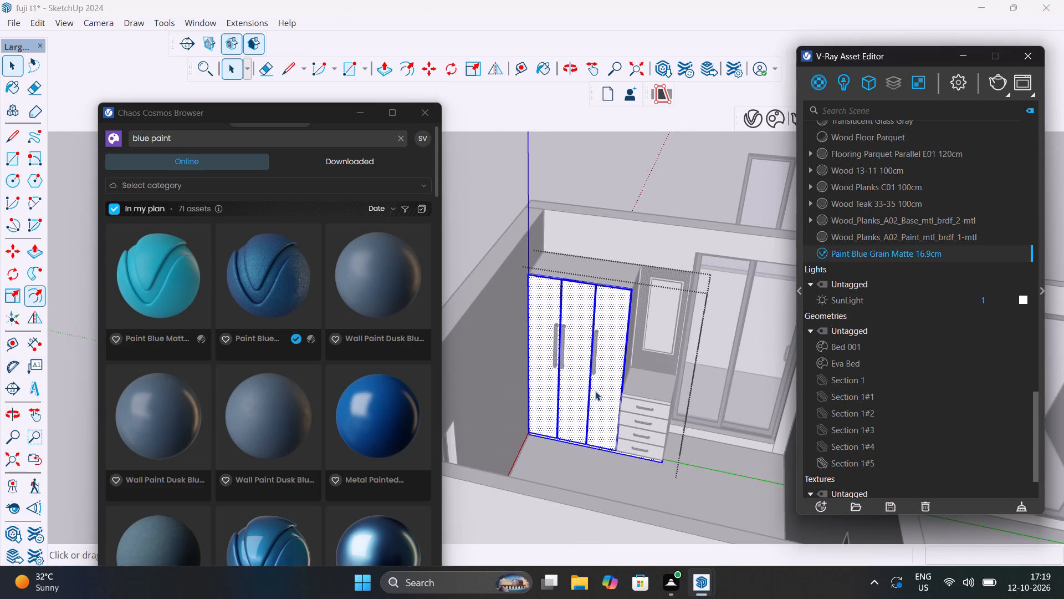
{"action": "left_click", "coordinate": [607, 166]}
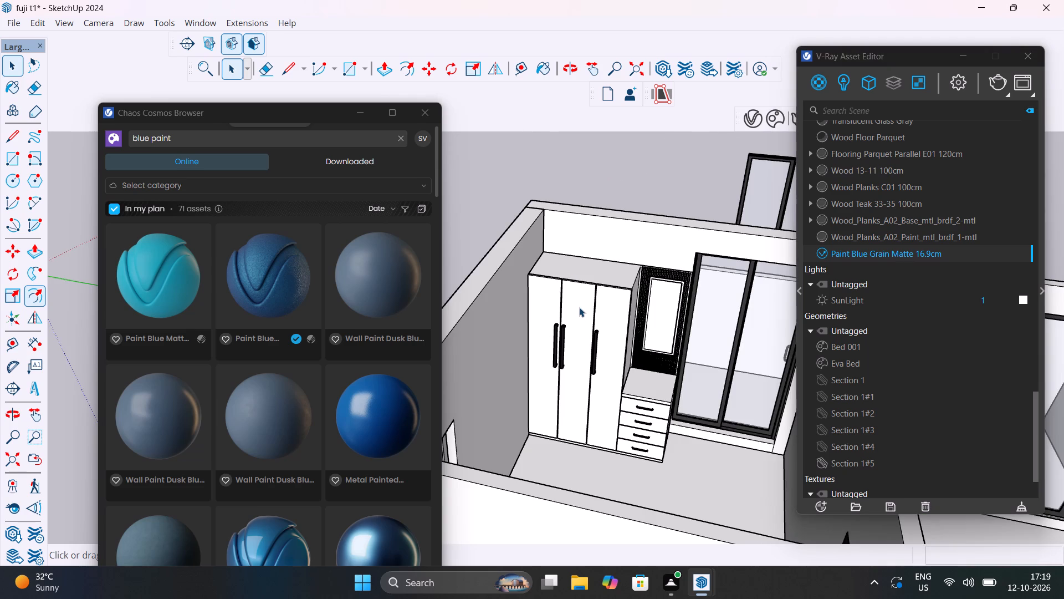
Apply Paint Blue Grain Matte 16.9cm to the front face of the middle wardrobe door.
{"action": "left_click", "coordinate": [577, 306]}
{"action": "double_click", "coordinate": [577, 306]}
{"action": "left_click", "coordinate": [578, 306]}
{"action": "double_click", "coordinate": [578, 306]}
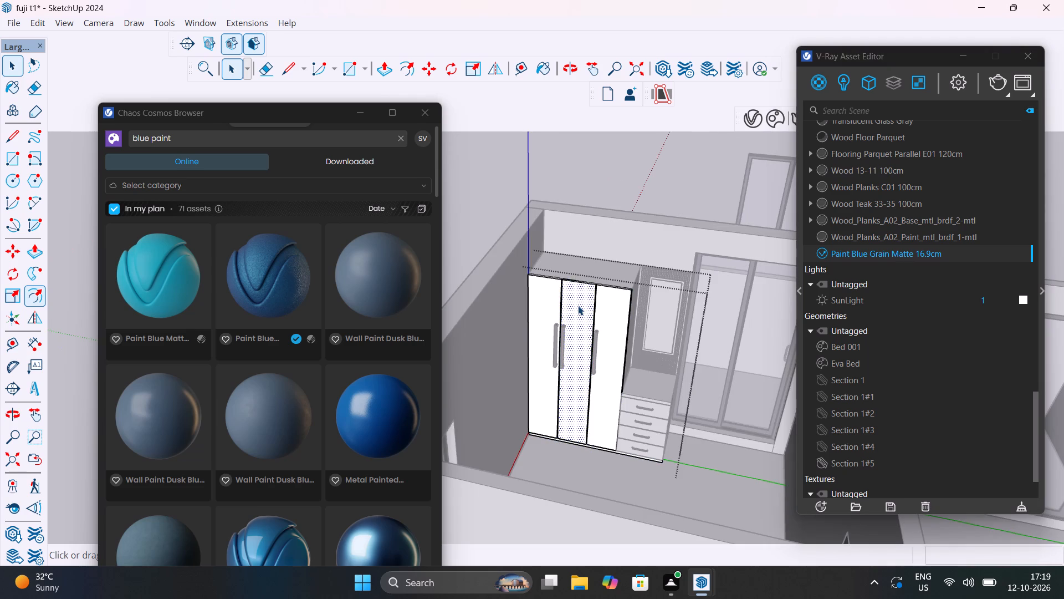
{"action": "right_click", "coordinate": [901, 257]}
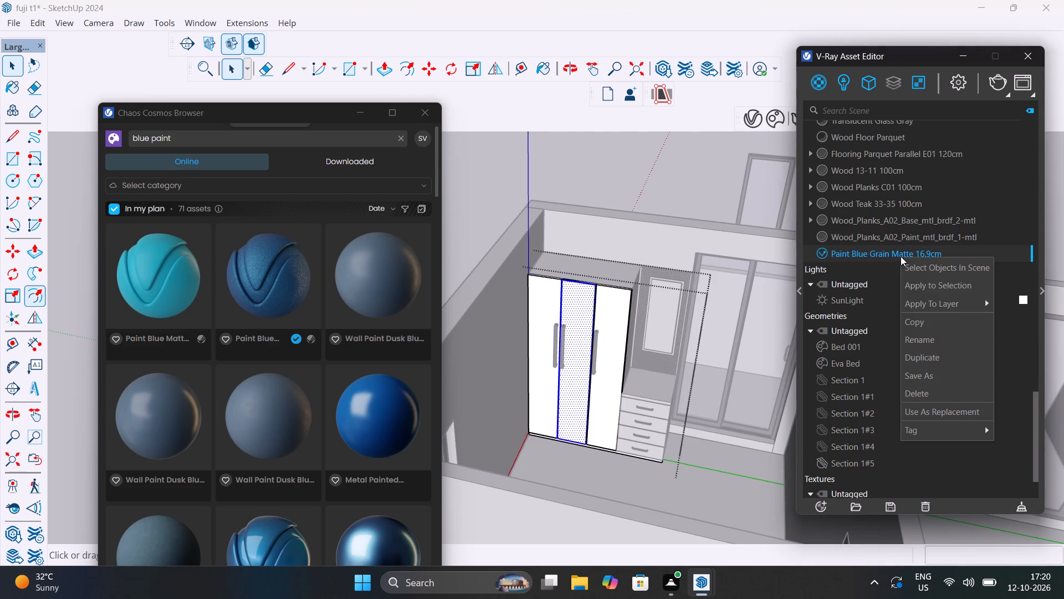
{"action": "left_click", "coordinate": [925, 287]}
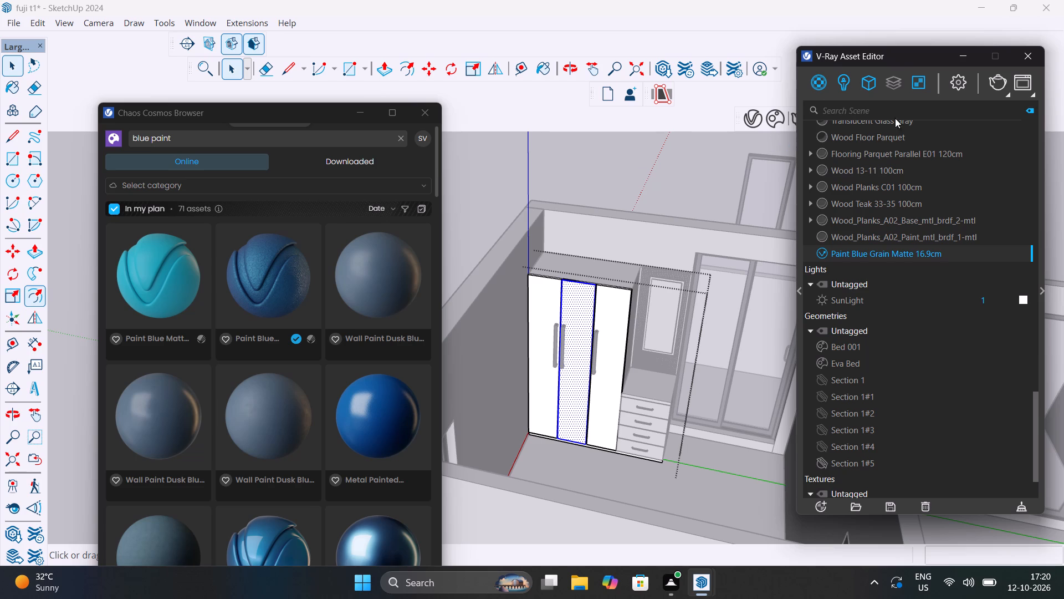
Render the bedroom in V-Ray and inspect the blue finish on the wardrobe doors up close.
{"action": "left_click", "coordinate": [996, 84]}
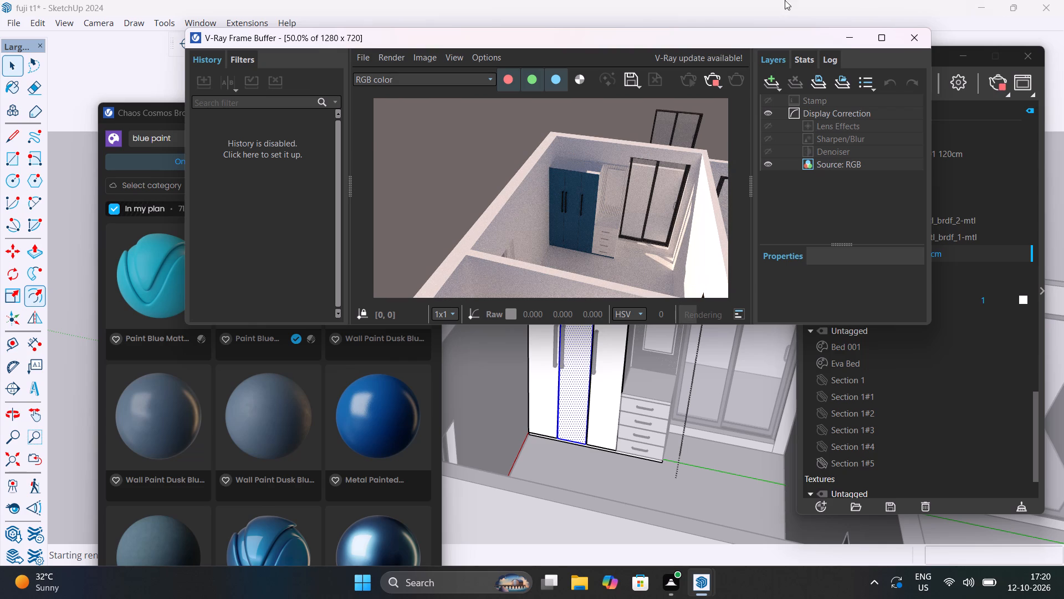
{"action": "scroll", "coordinate": [597, 215], "scroll_direction": "up", "scroll_amount": 4}
{"action": "scroll", "coordinate": [597, 215], "scroll_direction": "down", "scroll_amount": 2}
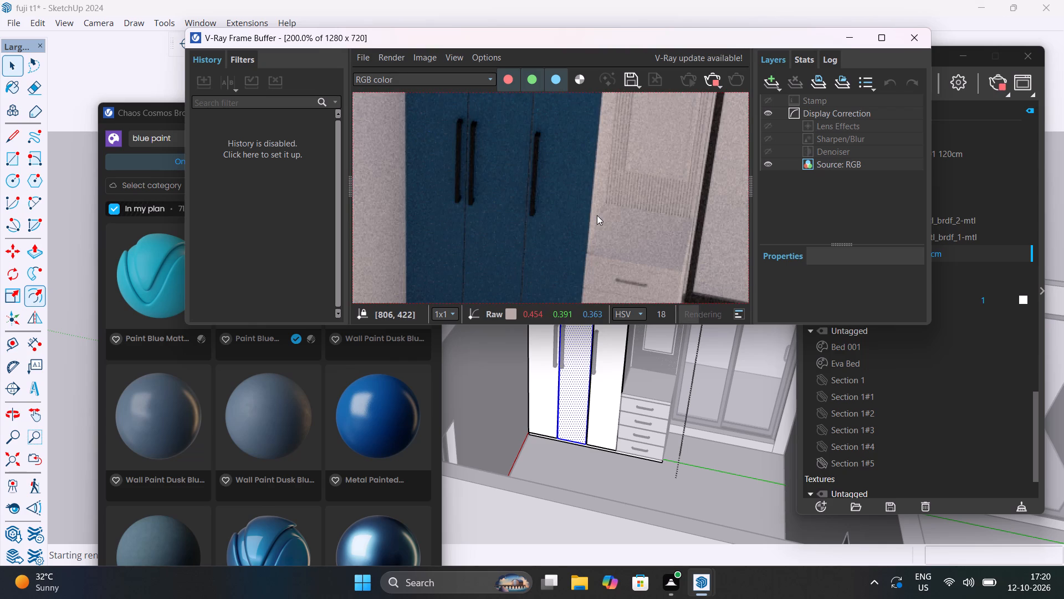
{"action": "scroll", "coordinate": [597, 215], "scroll_direction": "down", "scroll_amount": 1}
{"action": "scroll", "coordinate": [597, 215], "scroll_direction": "up", "scroll_amount": 1}
{"action": "scroll", "coordinate": [597, 215], "scroll_direction": "down", "scroll_amount": 1}
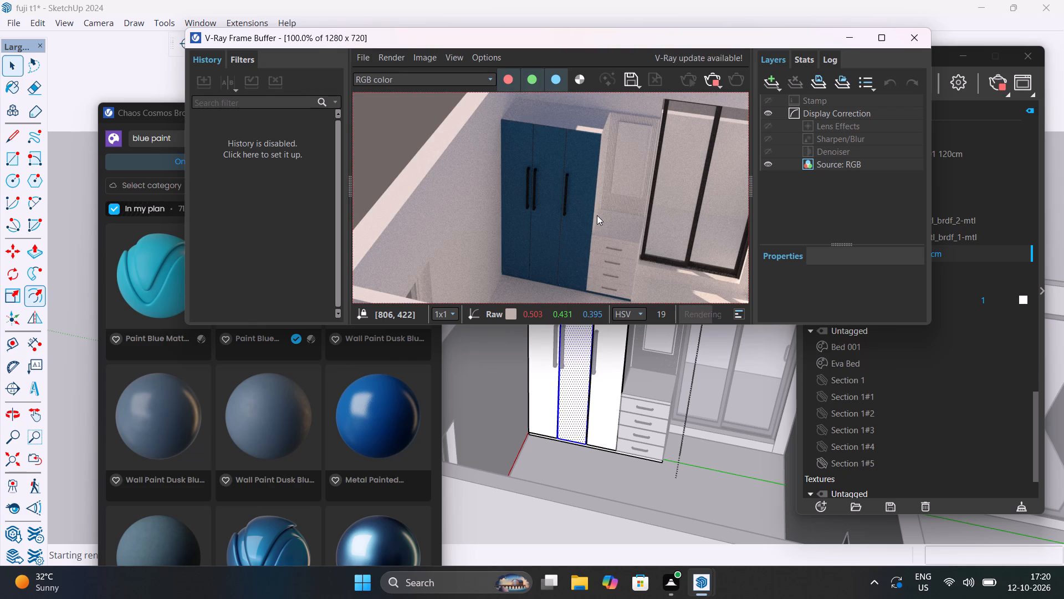
Close the render and apply Paint Blue Grain Matte 16.9cm to the wardrobe body group with the fluted mirror panel.
{"action": "left_click", "coordinate": [920, 37]}
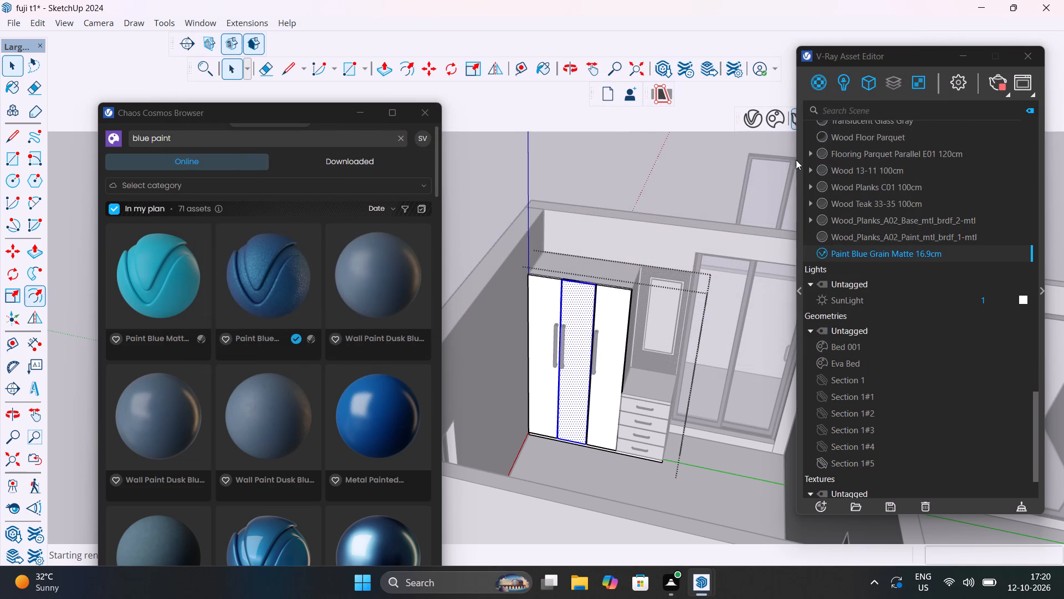
{"action": "left_click", "coordinate": [648, 386]}
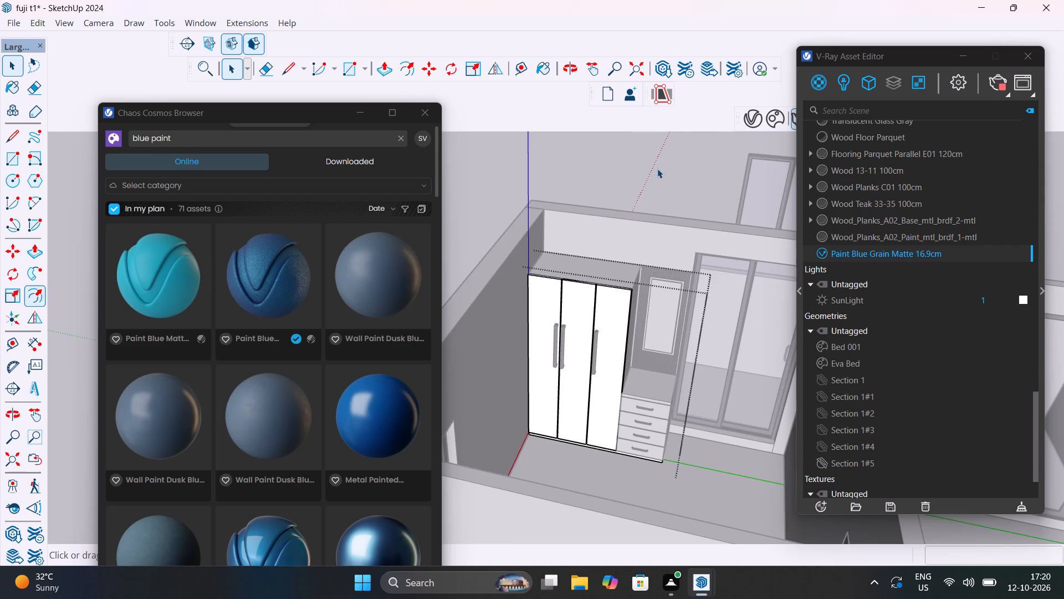
{"action": "left_click", "coordinate": [660, 168]}
{"action": "left_click", "coordinate": [639, 363]}
{"action": "scroll", "coordinate": [641, 362], "scroll_direction": "up", "scroll_amount": 4}
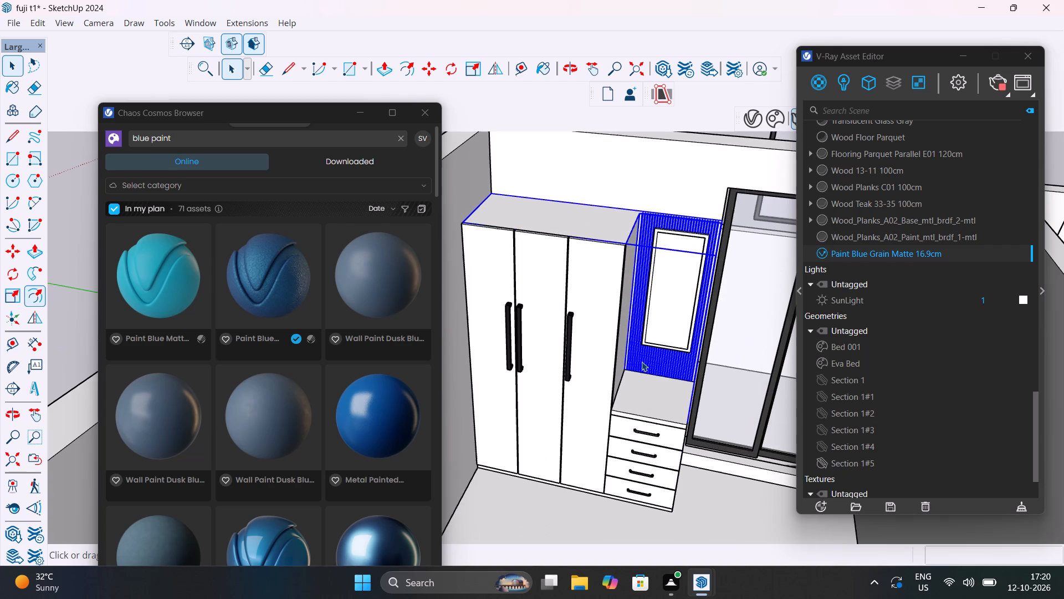
{"action": "right_click", "coordinate": [848, 253]}
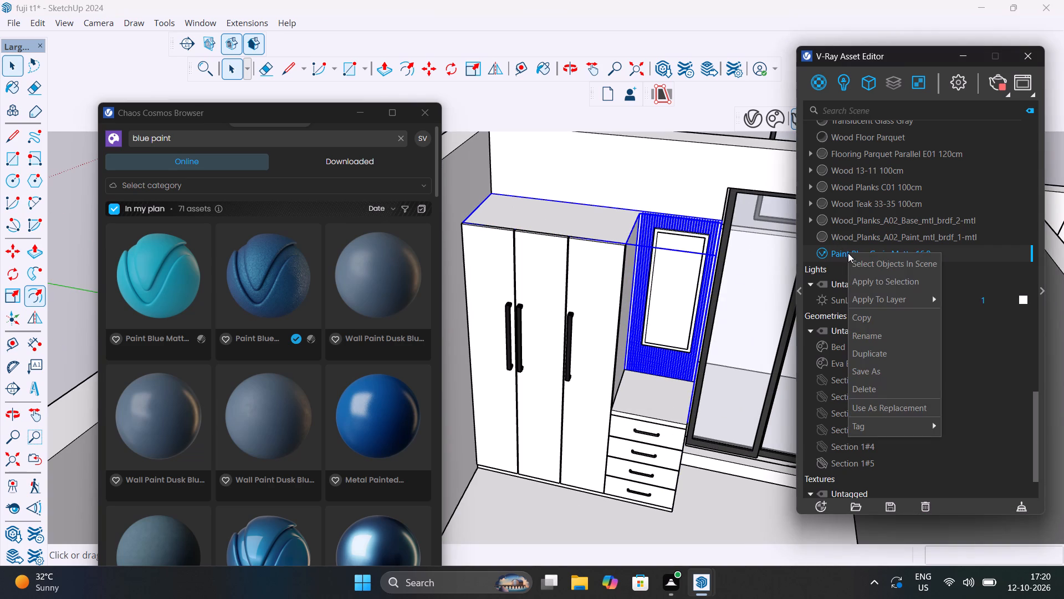
{"action": "left_click", "coordinate": [863, 278]}
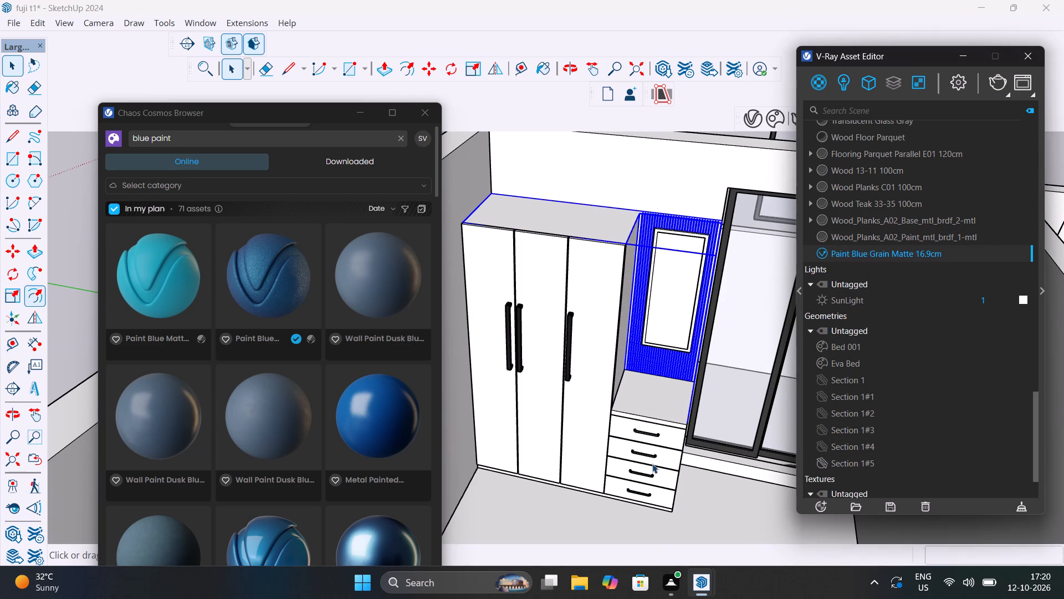
Apply Paint Blue Grain Matte 16.9cm to the front faces of all four drawers and leave the group.
{"action": "left_click", "coordinate": [666, 458]}
{"action": "double_click", "coordinate": [668, 458]}
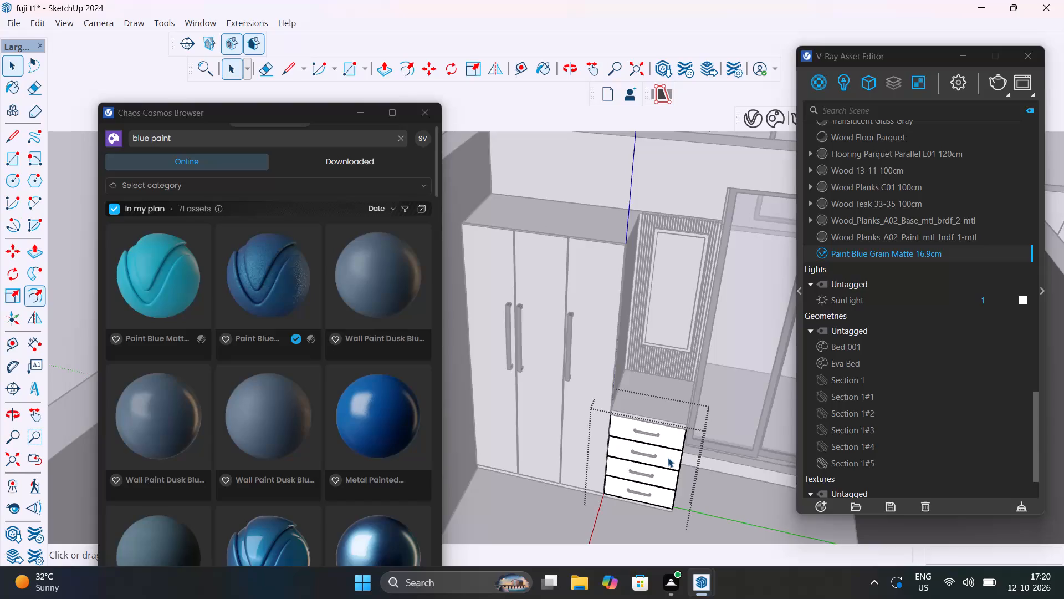
{"action": "left_click", "coordinate": [668, 458]}
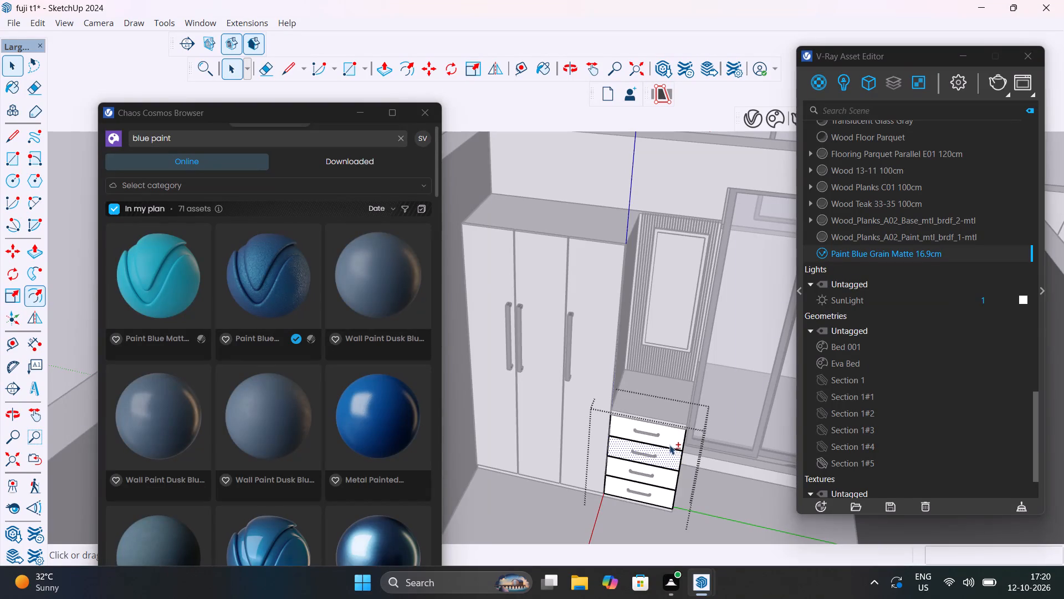
{"action": "left_click", "coordinate": [671, 441], "text": "shift"}
{"action": "left_click", "coordinate": [667, 476], "text": "shift"}
{"action": "left_click", "coordinate": [666, 499], "text": "shift"}
{"action": "right_click", "coordinate": [857, 254]}
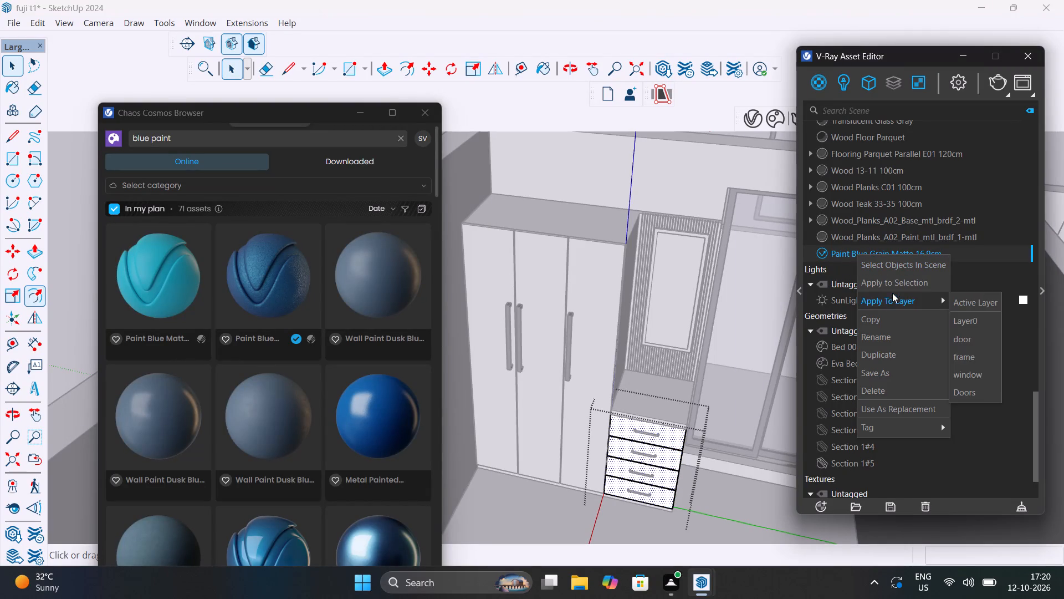
{"action": "left_click", "coordinate": [894, 286]}
{"action": "scroll", "coordinate": [618, 297], "scroll_direction": "down", "scroll_amount": 2}
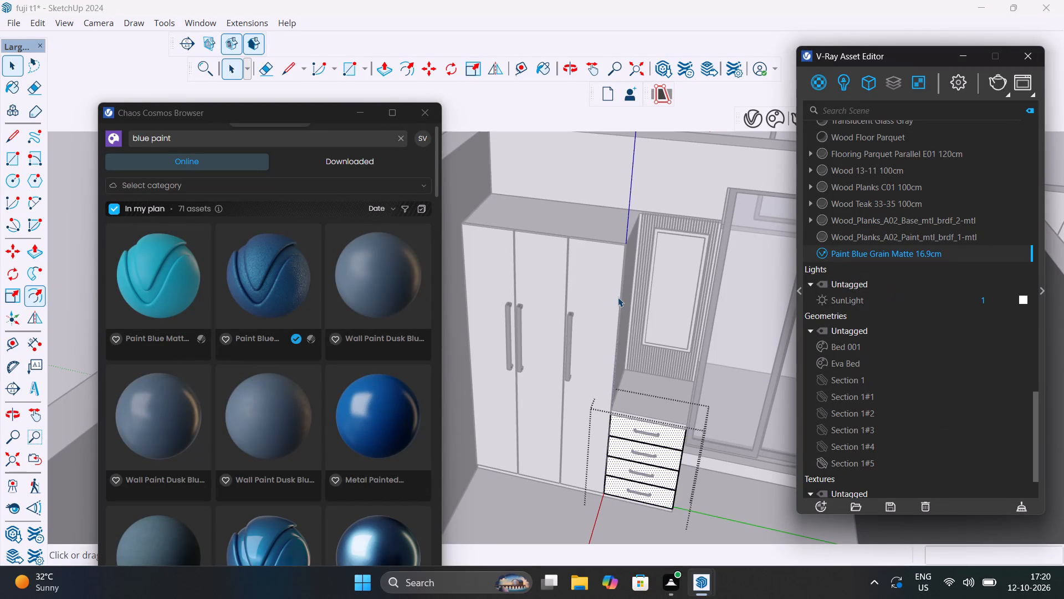
{"action": "scroll", "coordinate": [621, 308], "scroll_direction": "down", "scroll_amount": 4}
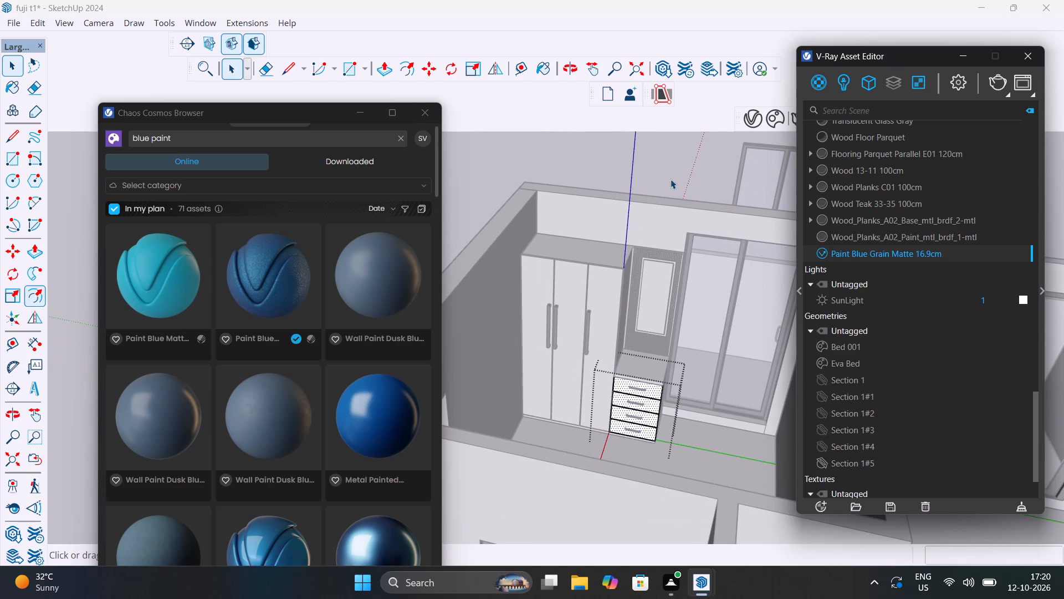
{"action": "left_click", "coordinate": [661, 165]}
Render the bedroom in V-Ray, inspect the blue finish on the wardrobe body and drawers, and close the render.
{"action": "left_click", "coordinate": [999, 82]}
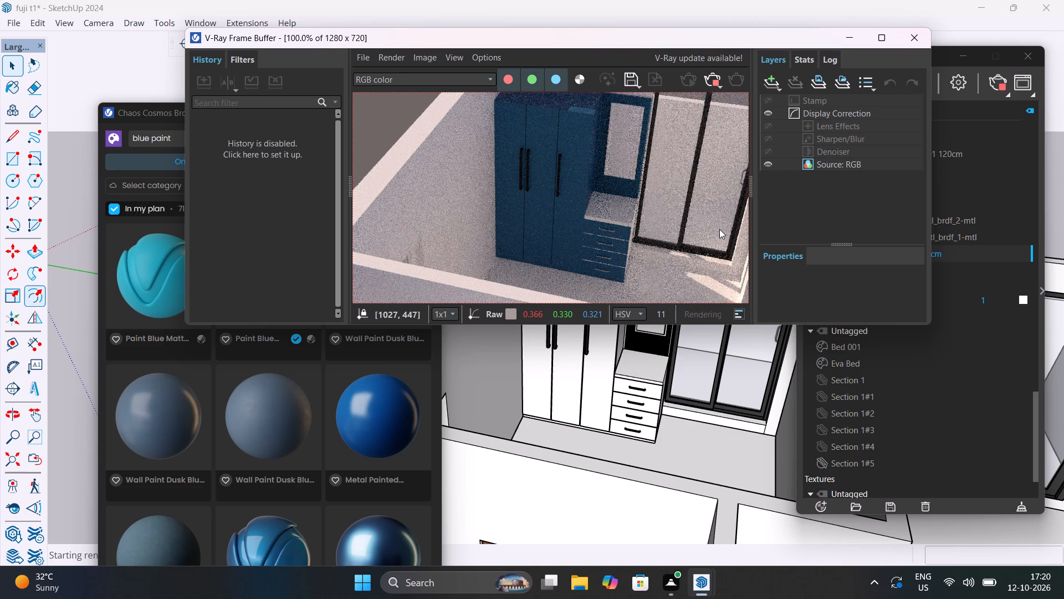
{"action": "middle_click_drag", "start_coordinate": [615, 209], "coordinate": [623, 258], "text": "shift"}
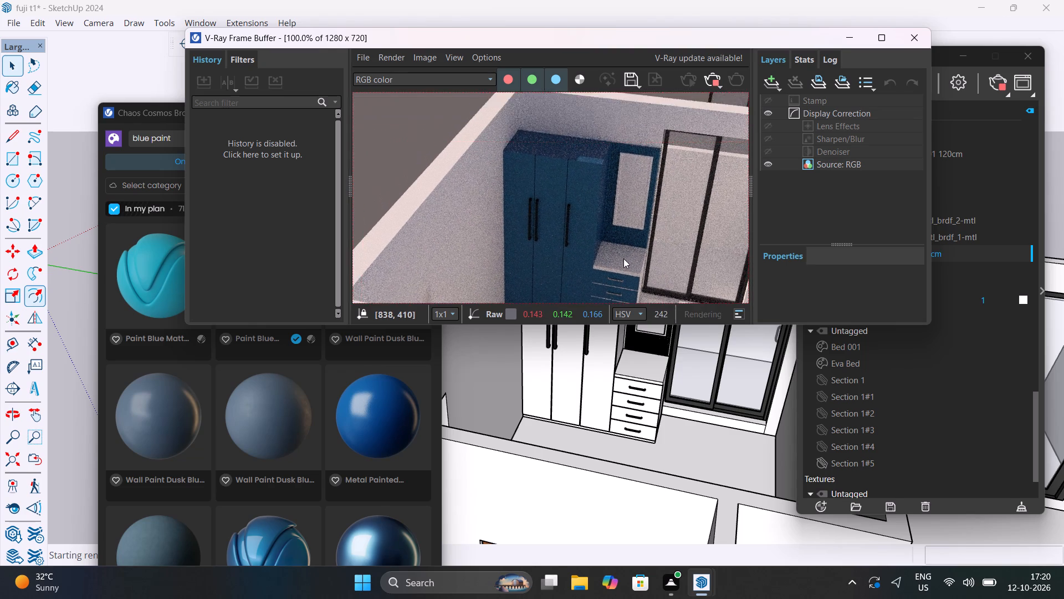
{"action": "middle_click_drag", "start_coordinate": [623, 258], "coordinate": [630, 230], "text": "shift"}
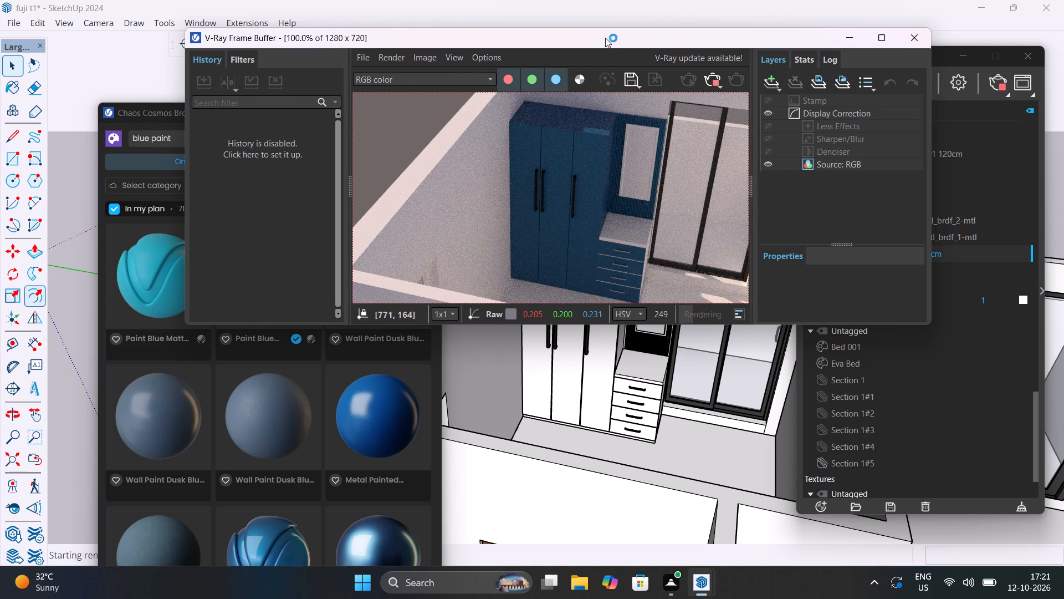
{"action": "left_click_drag", "start_coordinate": [605, 38], "coordinate": [596, 313]}
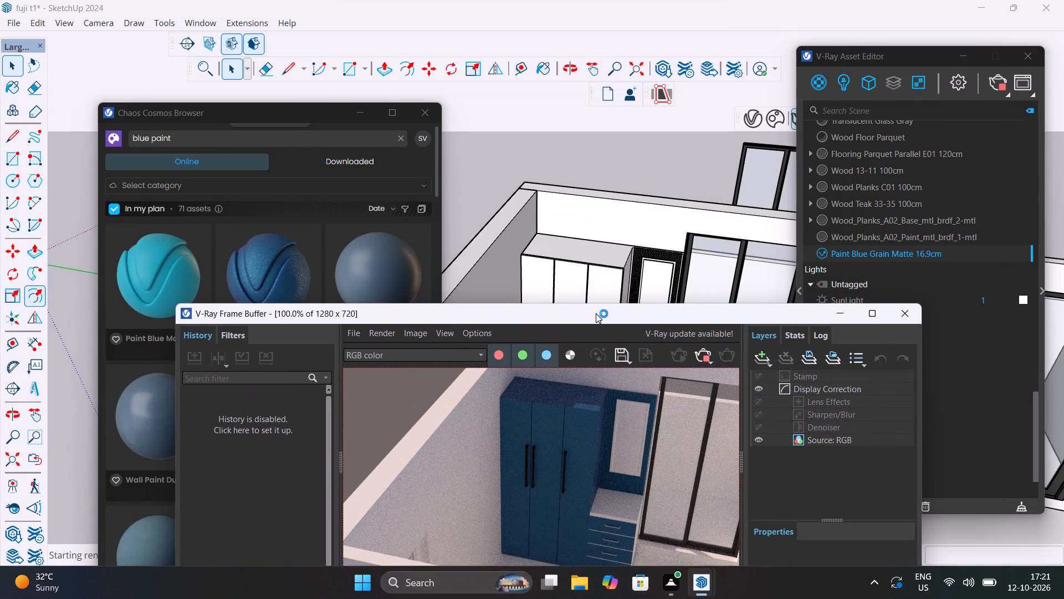
{"action": "left_click_drag", "start_coordinate": [596, 313], "coordinate": [596, 123]}
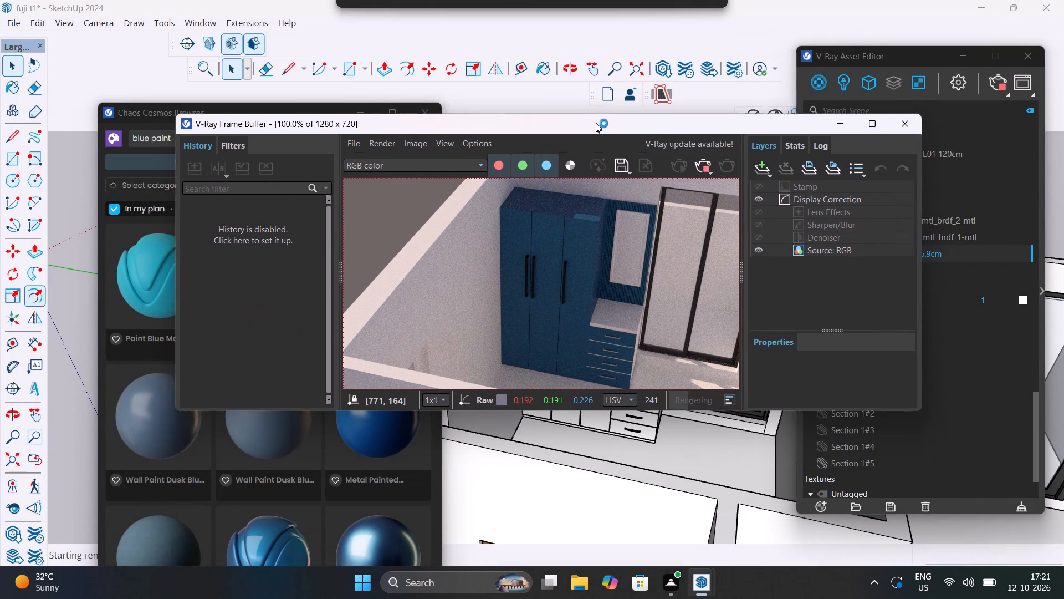
{"action": "left_click_drag", "start_coordinate": [596, 123], "coordinate": [564, 89]}
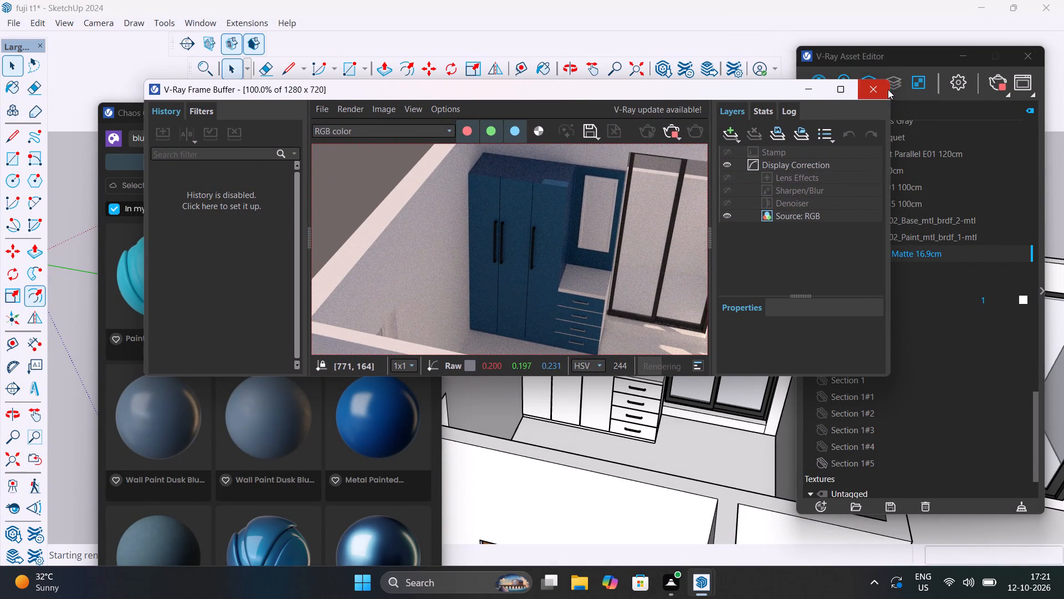
{"action": "left_click", "coordinate": [888, 89]}
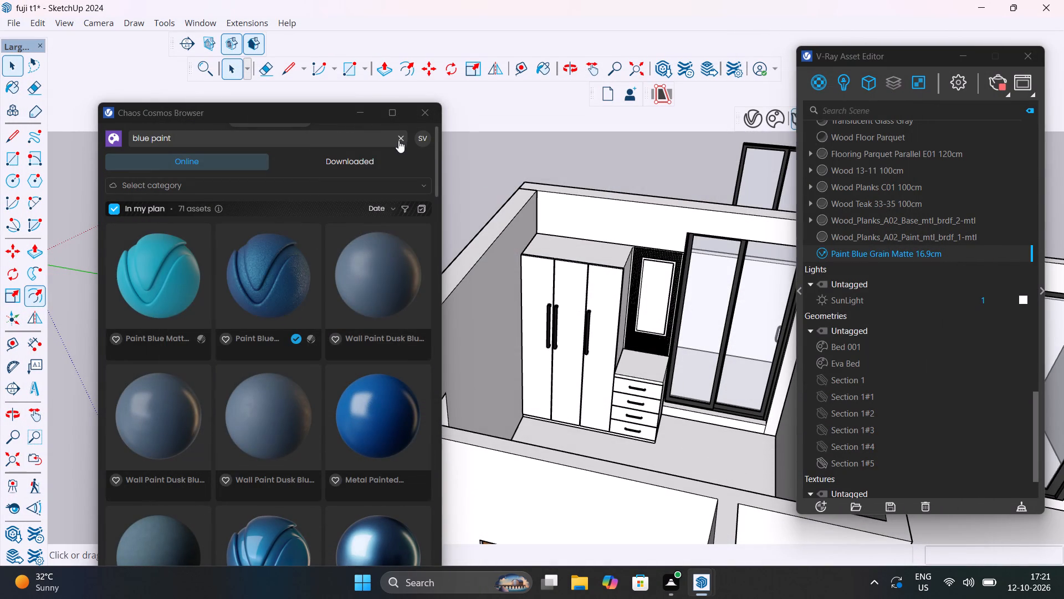
Clear the Chaos Cosmos search, browse the downloaded assets, and import the Laminate C02 120cm material into the scene.
{"action": "left_click", "coordinate": [398, 140]}
{"action": "left_click", "coordinate": [262, 139]}
{"action": "left_click", "coordinate": [291, 140]}
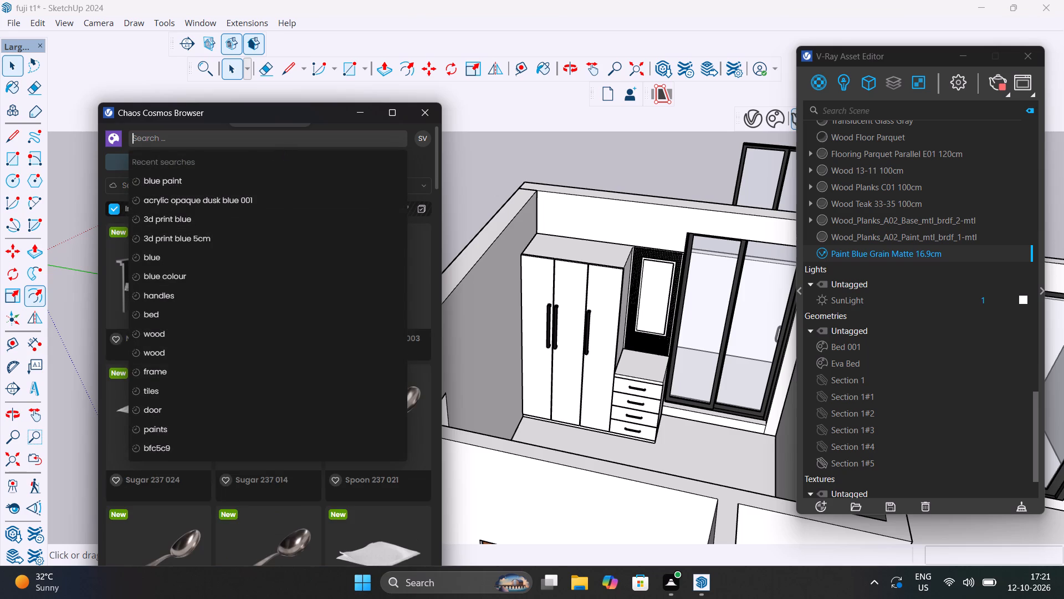
{"action": "left_click", "coordinate": [426, 162]}
{"action": "left_click", "coordinate": [391, 162]}
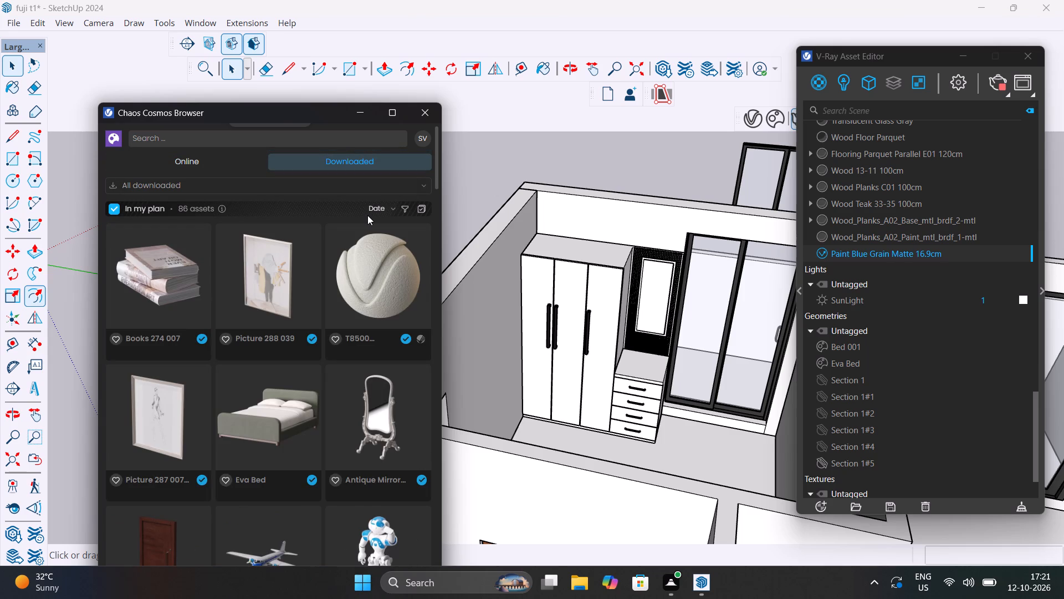
{"action": "scroll", "coordinate": [354, 273], "scroll_direction": "down", "scroll_amount": 6}
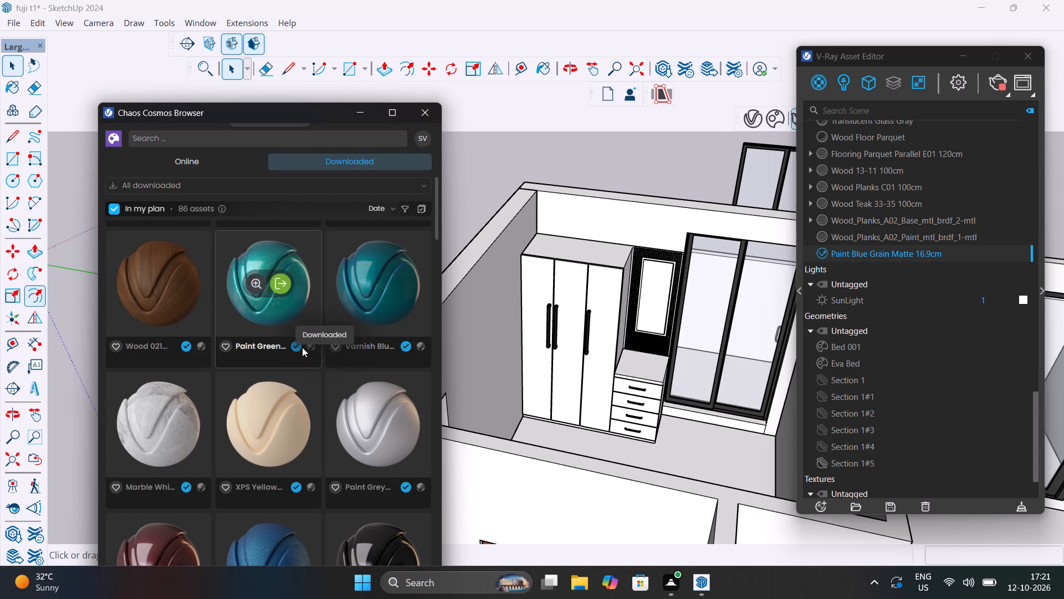
{"action": "scroll", "coordinate": [302, 347], "scroll_direction": "down", "scroll_amount": 4}
{"action": "scroll", "coordinate": [301, 350], "scroll_direction": "up", "scroll_amount": 2}
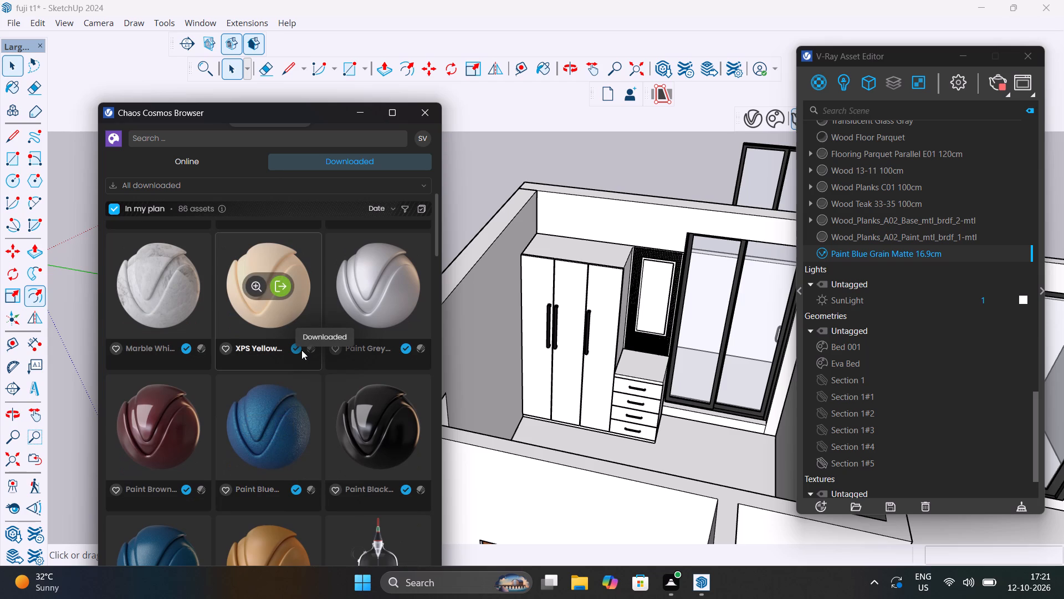
{"action": "scroll", "coordinate": [301, 350], "scroll_direction": "down", "scroll_amount": 17}
{"action": "scroll", "coordinate": [301, 350], "scroll_direction": "down", "scroll_amount": 4}
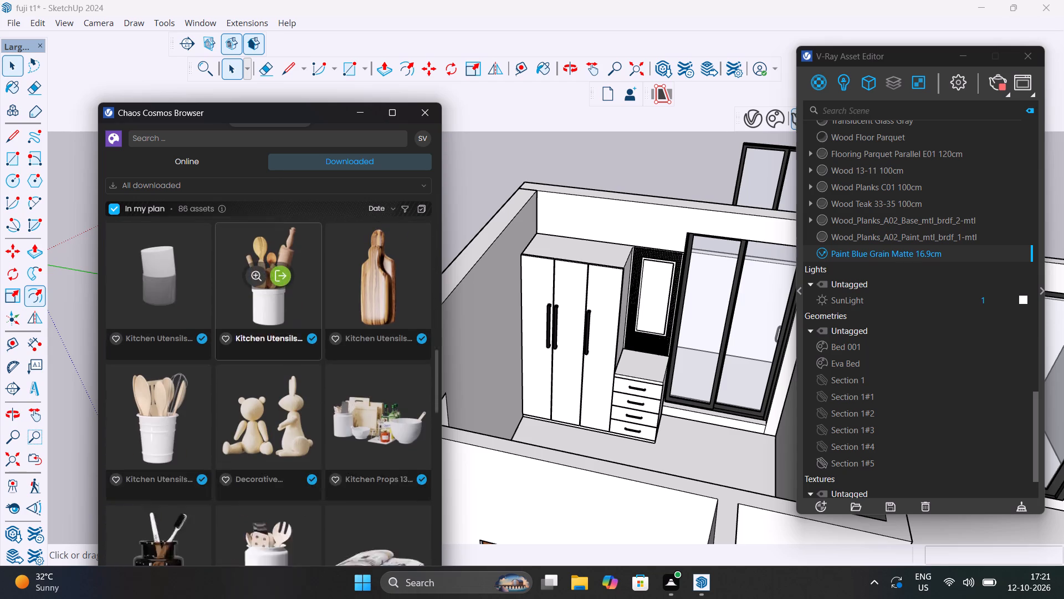
{"action": "scroll", "coordinate": [301, 350], "scroll_direction": "down", "scroll_amount": 7}
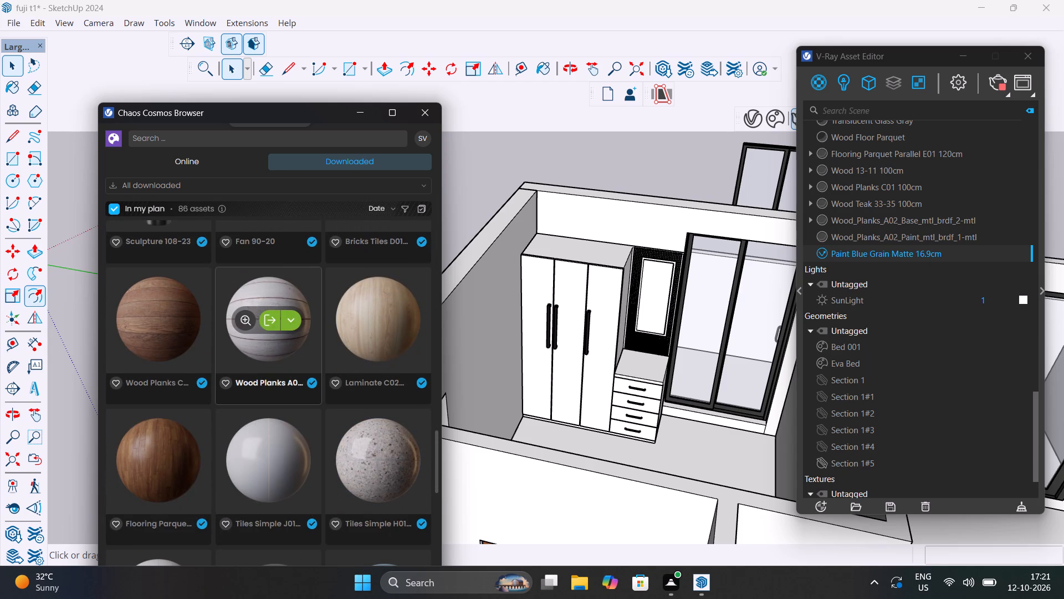
{"action": "left_click", "coordinate": [377, 320]}
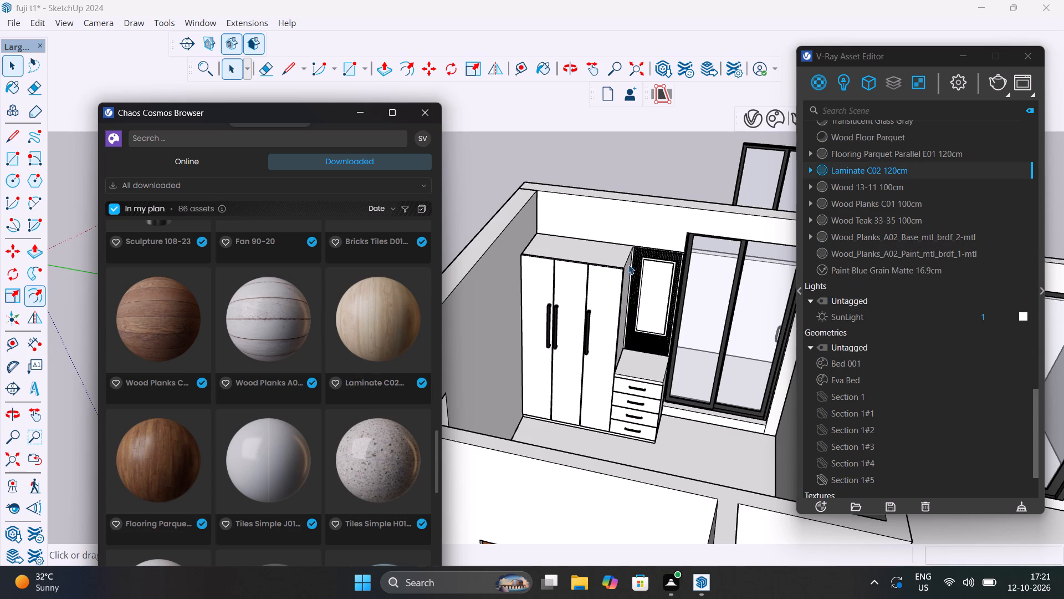
Apply Laminate C02 120cm to the top face of the wardrobe body and leave the group.
{"action": "scroll", "coordinate": [601, 255], "scroll_direction": "up", "scroll_amount": 6}
{"action": "middle_click_drag", "start_coordinate": [603, 255], "coordinate": [605, 352]}
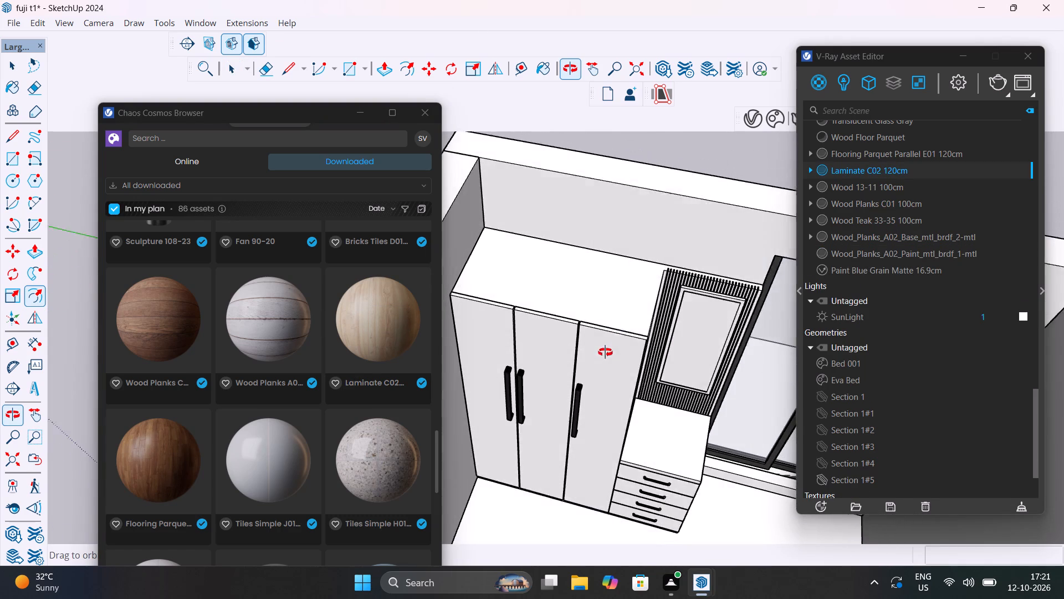
{"action": "middle_click_drag", "start_coordinate": [605, 352], "coordinate": [605, 373]}
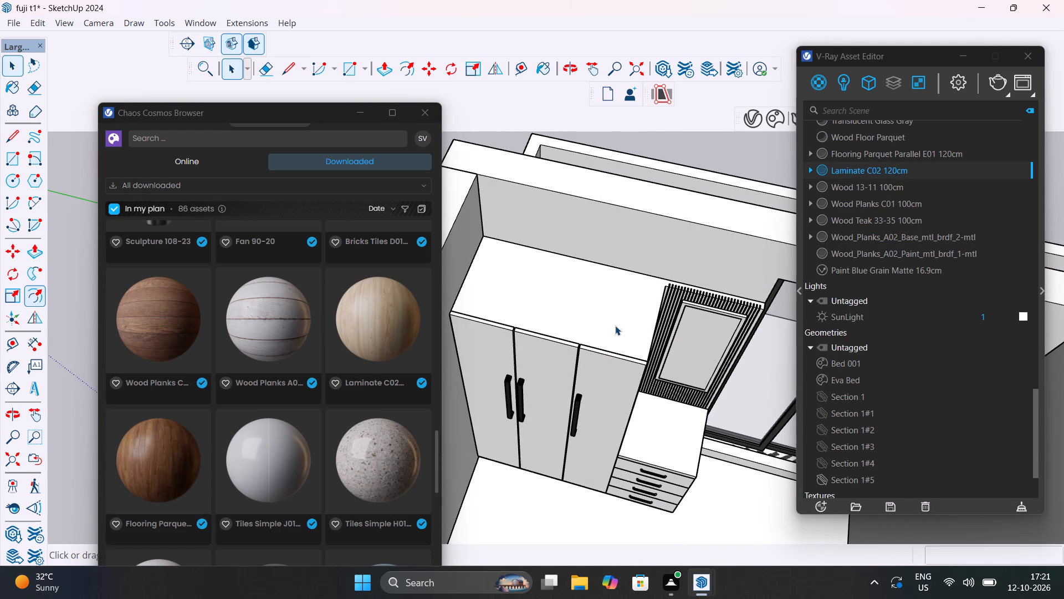
{"action": "left_click", "coordinate": [615, 326]}
{"action": "double_click", "coordinate": [605, 326]}
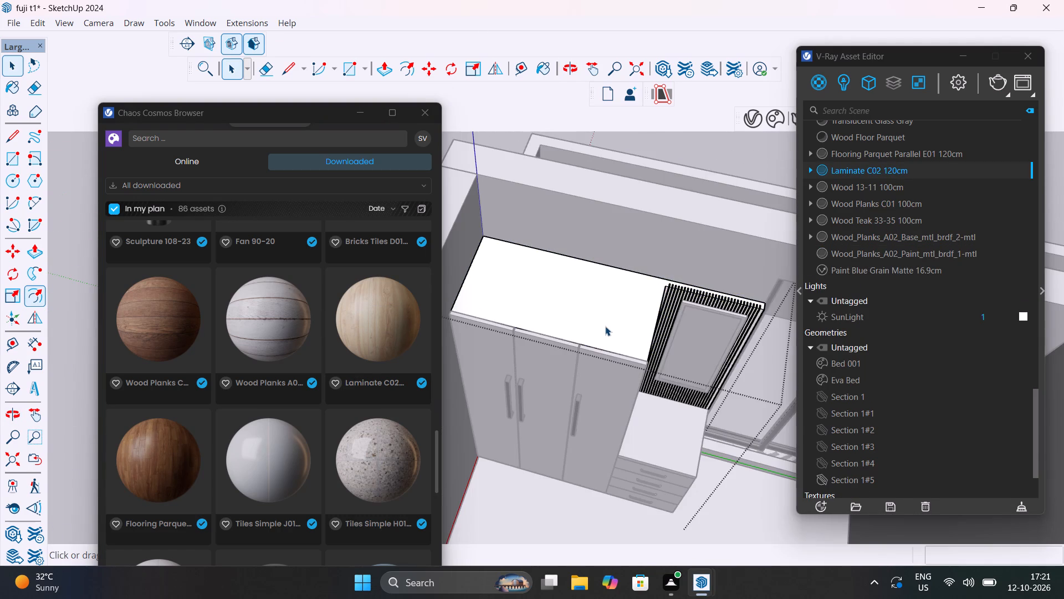
{"action": "left_click", "coordinate": [605, 326]}
{"action": "left_click", "coordinate": [605, 326]}
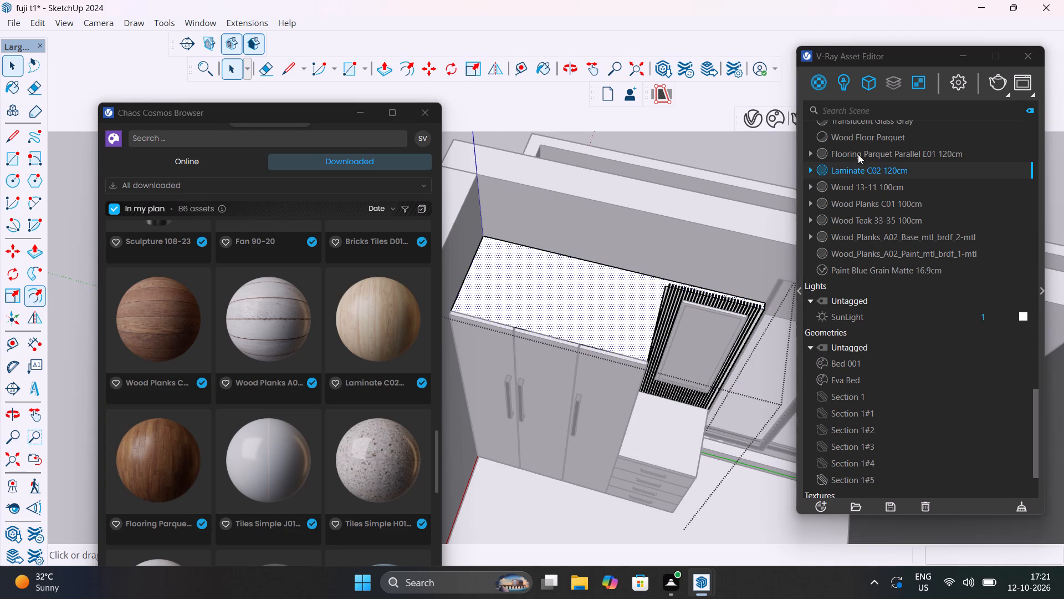
{"action": "right_click", "coordinate": [871, 171]}
{"action": "left_click", "coordinate": [887, 200]}
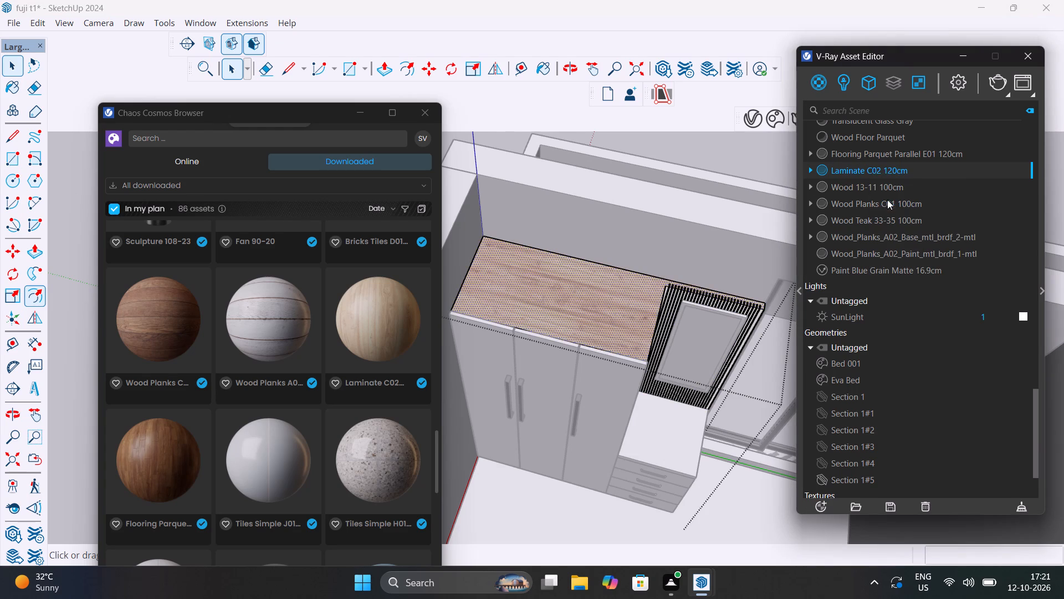
{"action": "left_click", "coordinate": [679, 439]}
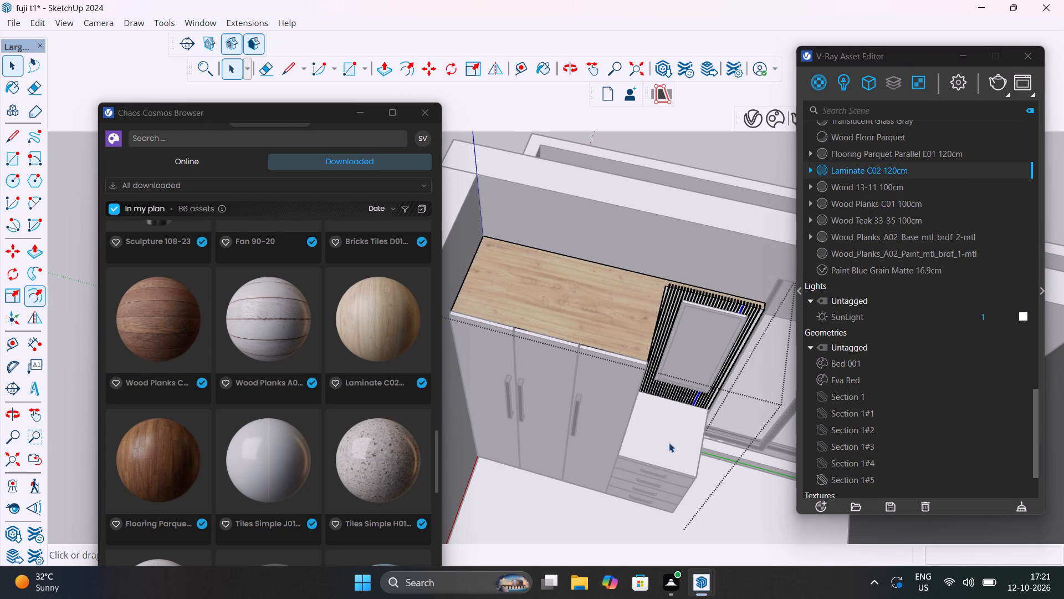
{"action": "left_click", "coordinate": [669, 443]}
{"action": "left_click", "coordinate": [658, 450]}
{"action": "key", "text": "Escape"}
{"action": "left_click", "coordinate": [733, 491]}
Apply Laminate C02 120cm to the whole drawer cabinet body, including its top and side, and leave the group.
{"action": "left_click", "coordinate": [674, 459]}
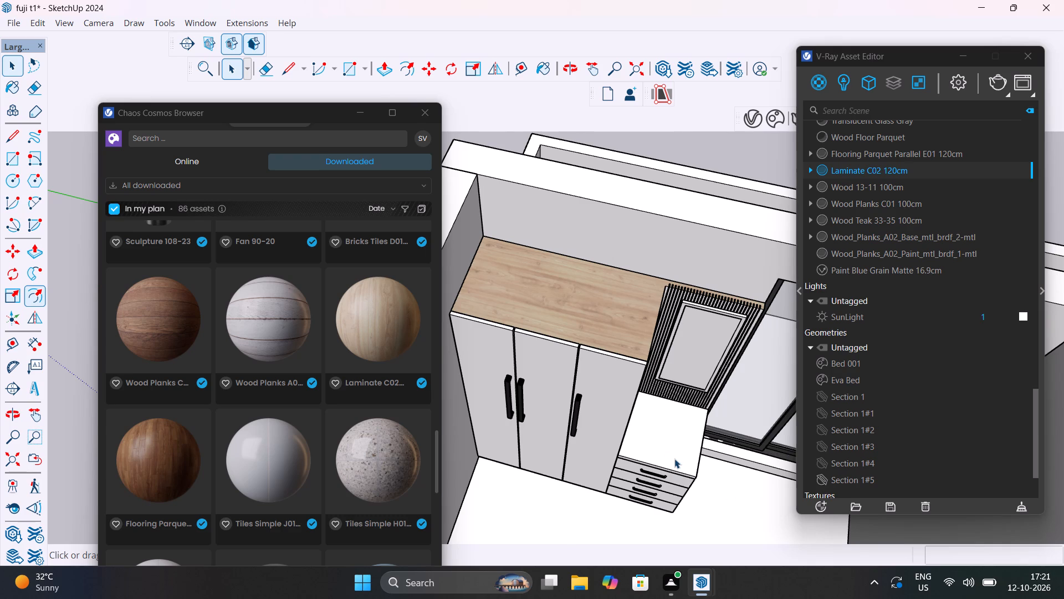
{"action": "double_click", "coordinate": [673, 450]}
{"action": "left_click", "coordinate": [673, 450]}
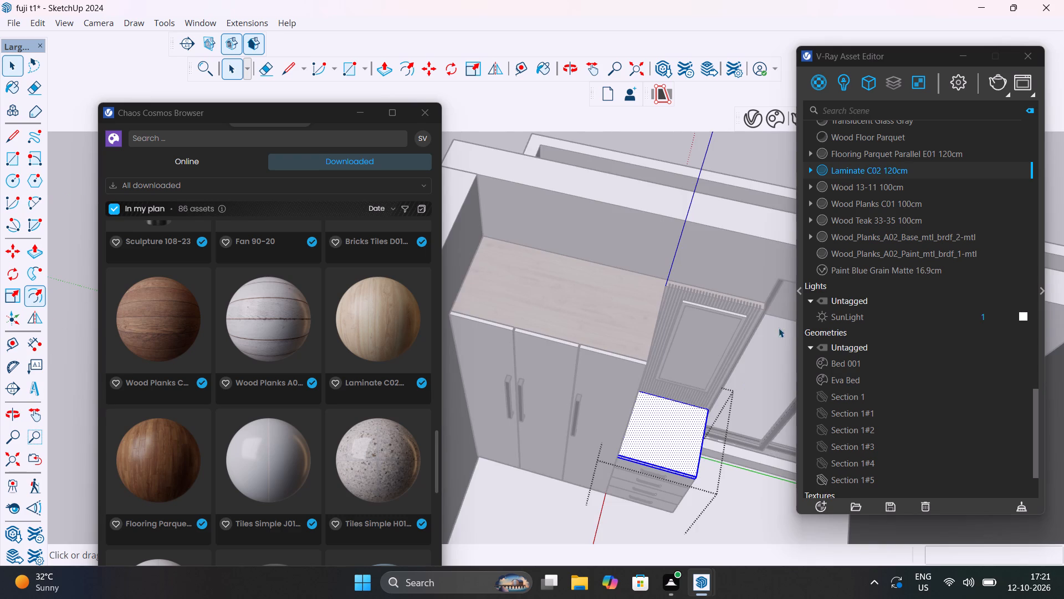
{"action": "right_click", "coordinate": [868, 169]}
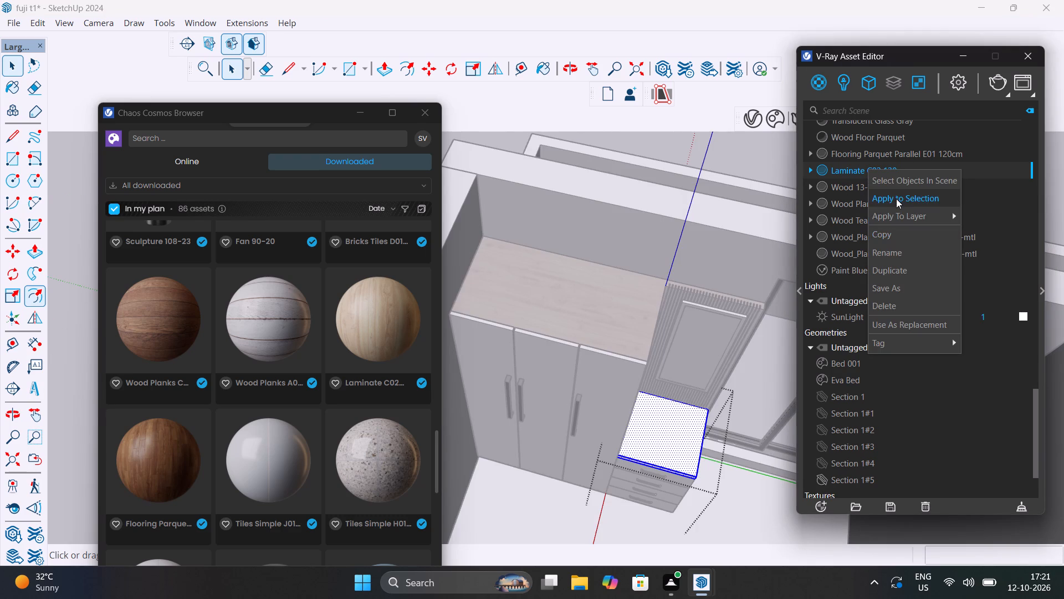
{"action": "left_click", "coordinate": [896, 199]}
{"action": "scroll", "coordinate": [735, 288], "scroll_direction": "down", "scroll_amount": 7}
{"action": "left_click", "coordinate": [636, 169]}
Apply Laminate C02 120cm to the wardrobe body's side face above the drawer cabinet, beside the mirror, and leave the group.
{"action": "middle_click_drag", "start_coordinate": [664, 314], "coordinate": [641, 300]}
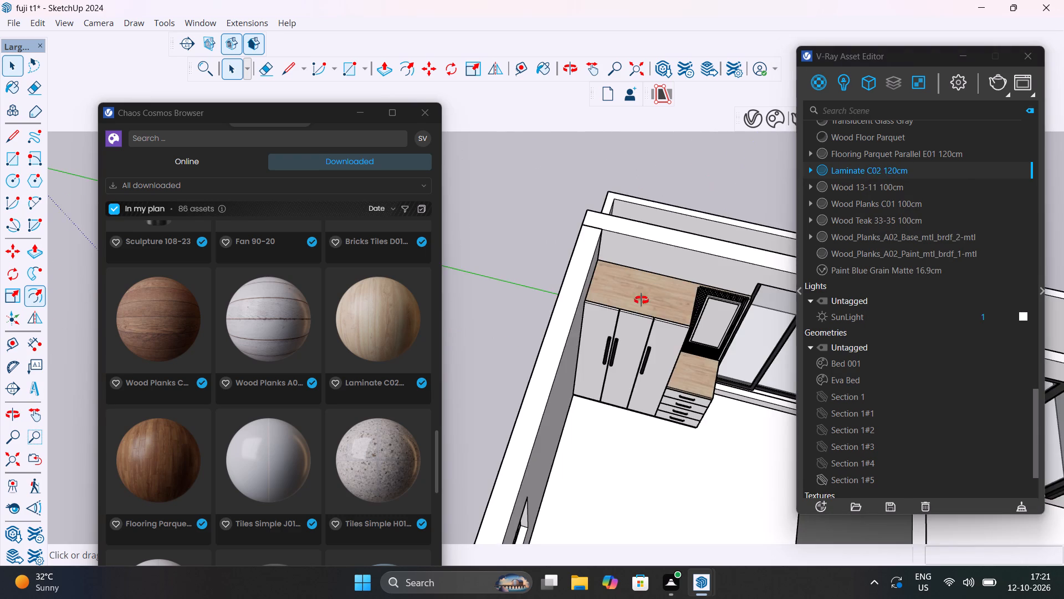
{"action": "middle_click_drag", "start_coordinate": [641, 300], "coordinate": [502, 202]}
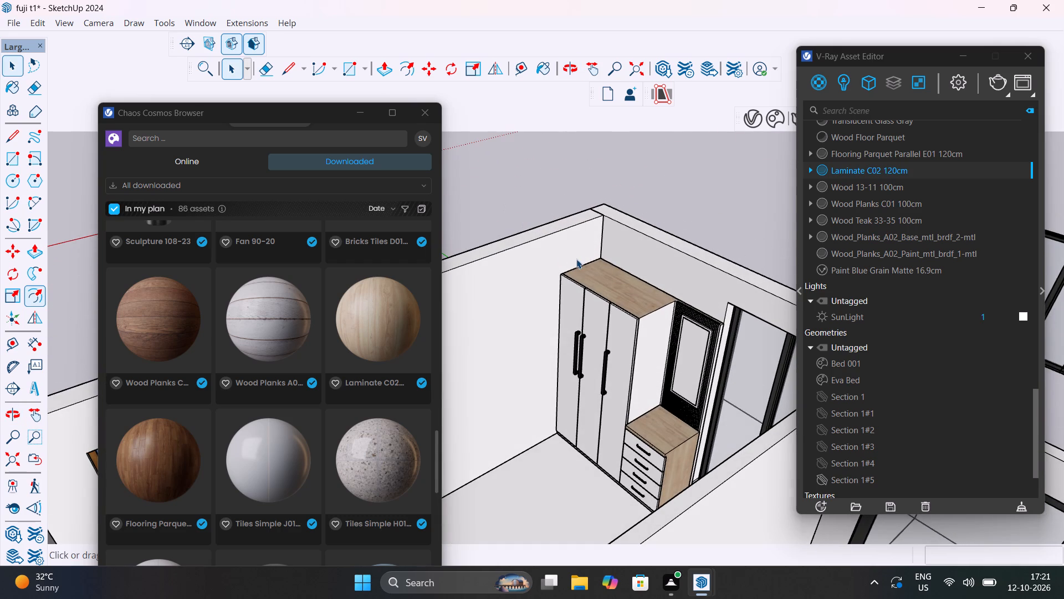
{"action": "scroll", "coordinate": [653, 338], "scroll_direction": "up", "scroll_amount": 4}
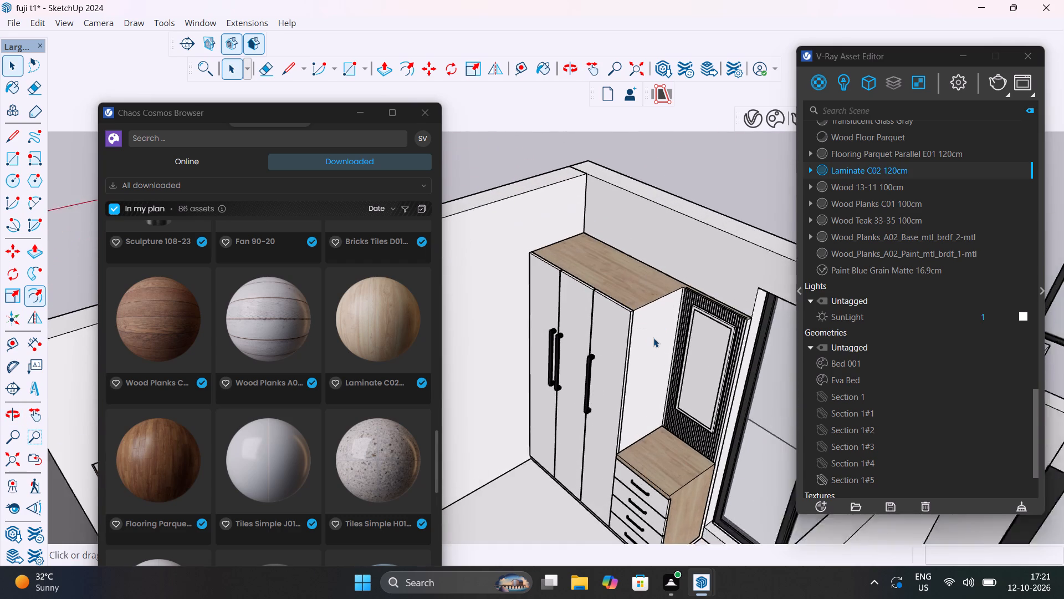
{"action": "left_click", "coordinate": [653, 338]}
{"action": "double_click", "coordinate": [653, 338]}
{"action": "left_click", "coordinate": [653, 341]}
{"action": "left_click", "coordinate": [653, 341]}
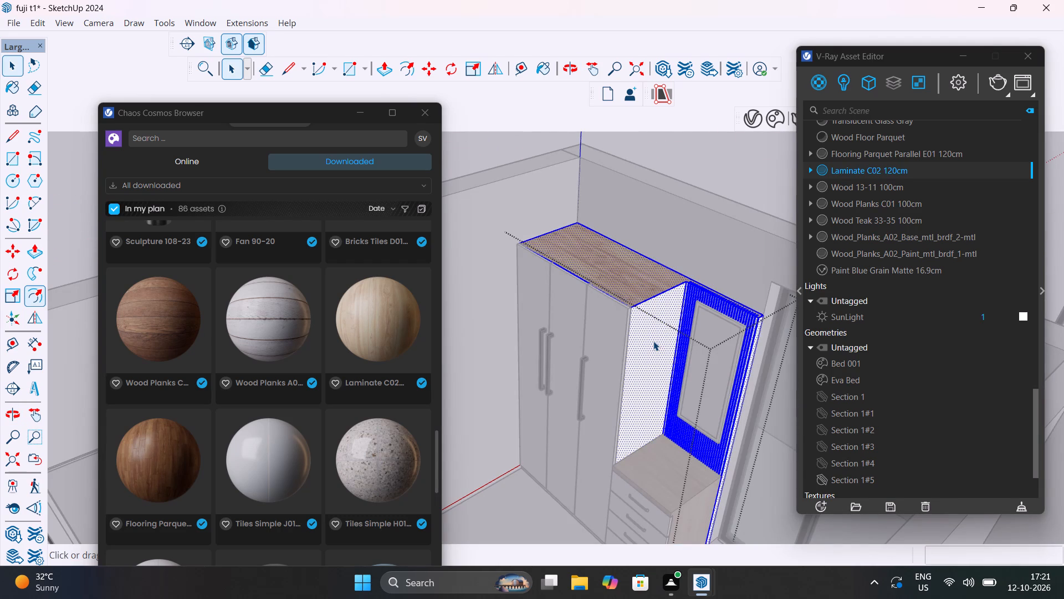
{"action": "left_click", "coordinate": [654, 349]}
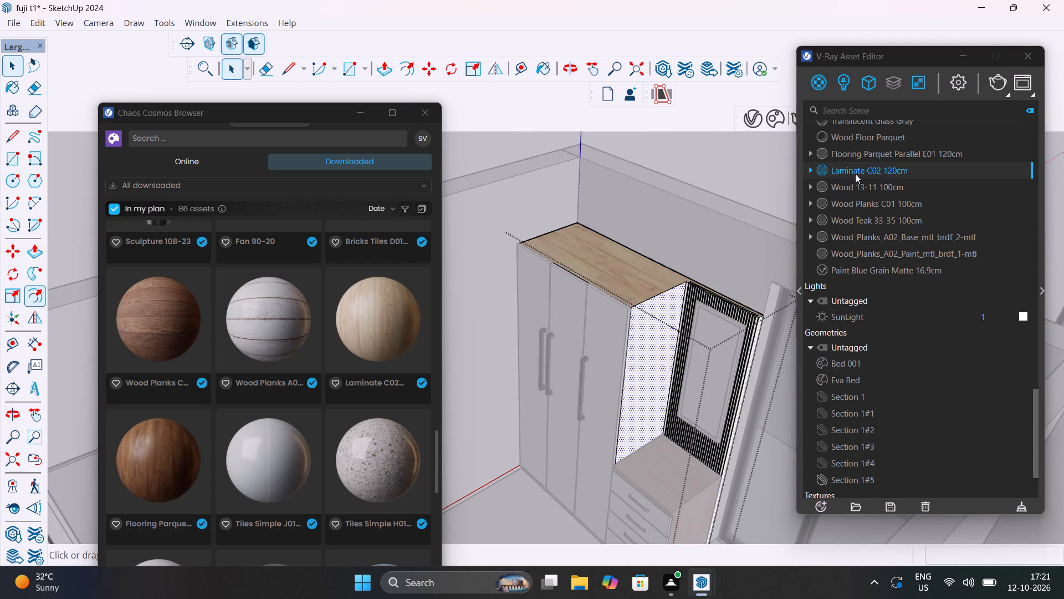
{"action": "right_click", "coordinate": [855, 173]}
{"action": "left_click", "coordinate": [877, 202]}
{"action": "scroll", "coordinate": [698, 226], "scroll_direction": "down", "scroll_amount": 6}
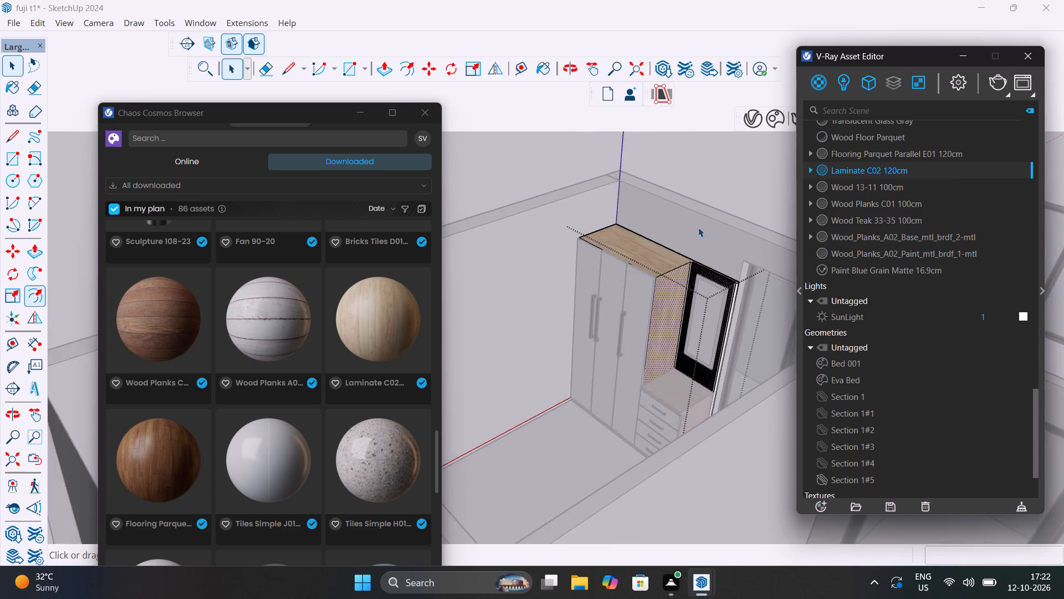
{"action": "left_click", "coordinate": [733, 177]}
Frame the wardrobe unit from the front, render it in V-Ray, and inspect the laminate and blue finishes in the maximized render.
{"action": "middle_click_drag", "start_coordinate": [615, 305], "coordinate": [717, 439]}
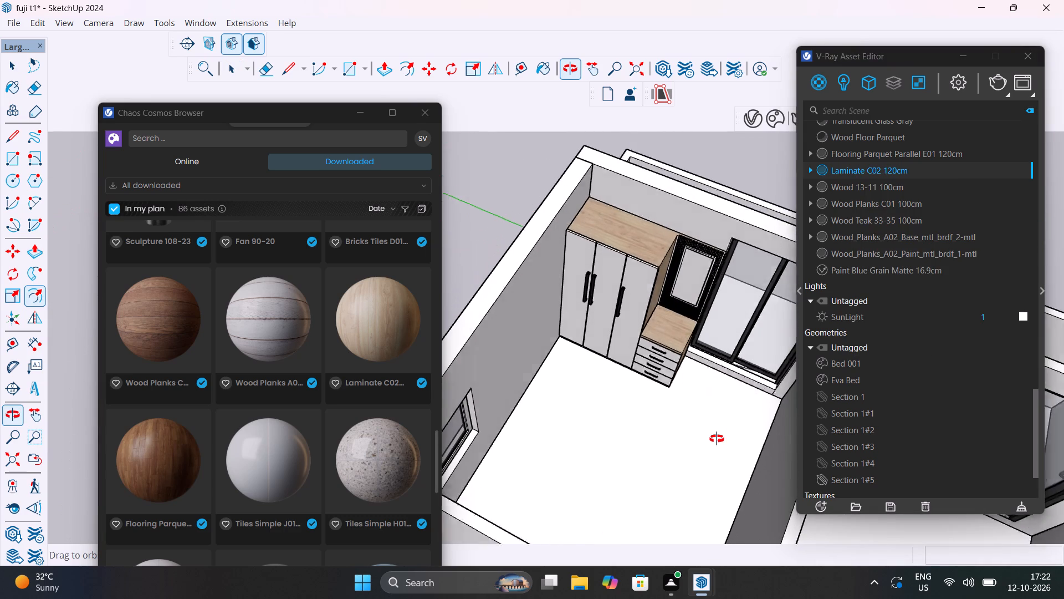
{"action": "middle_click_drag", "start_coordinate": [717, 439], "coordinate": [717, 446]}
{"action": "scroll", "coordinate": [658, 257], "scroll_direction": "up", "scroll_amount": 12}
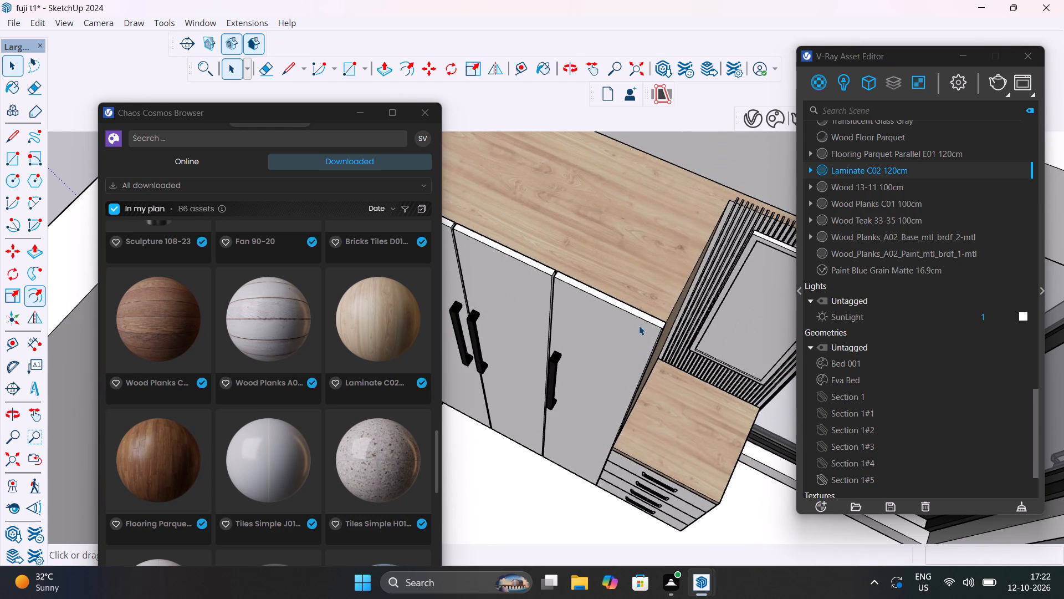
{"action": "middle_click_drag", "start_coordinate": [644, 312], "coordinate": [662, 268]}
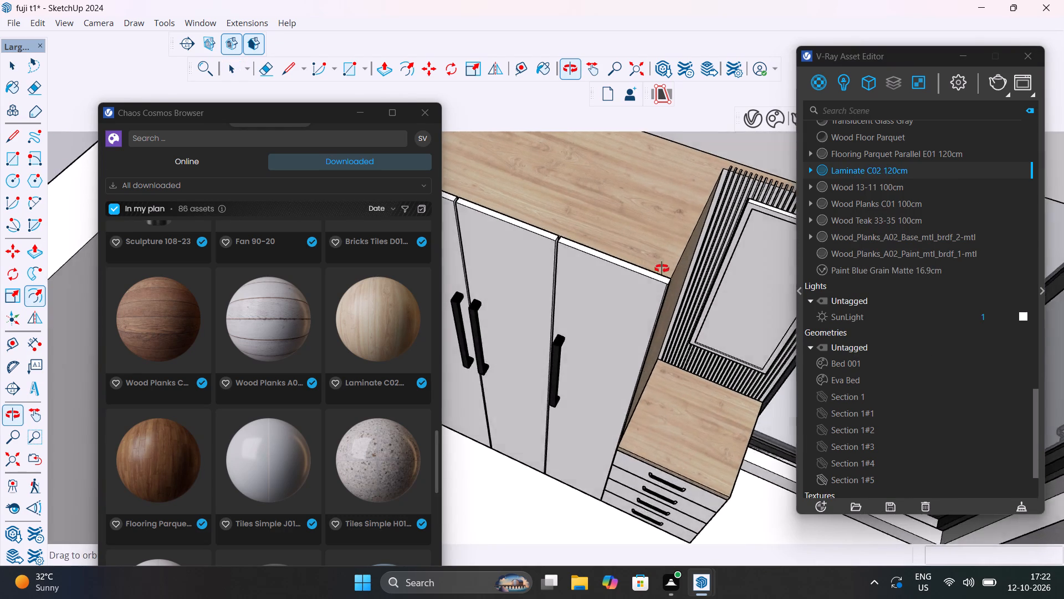
{"action": "middle_click_drag", "start_coordinate": [662, 268], "coordinate": [693, 224]}
{"action": "scroll", "coordinate": [677, 241], "scroll_direction": "down", "scroll_amount": 13}
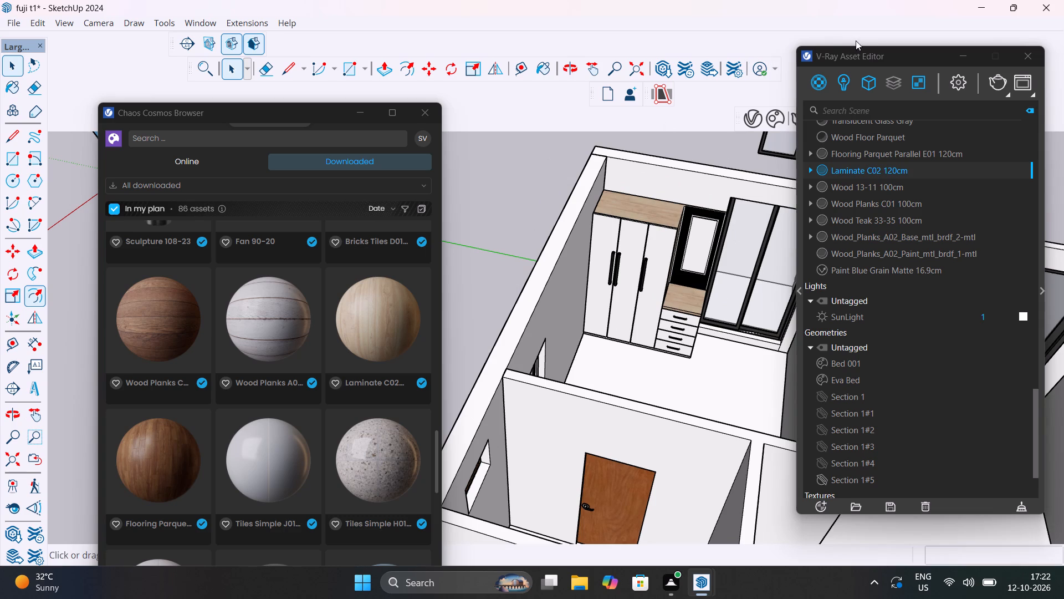
{"action": "scroll", "coordinate": [669, 321], "scroll_direction": "up", "scroll_amount": 4}
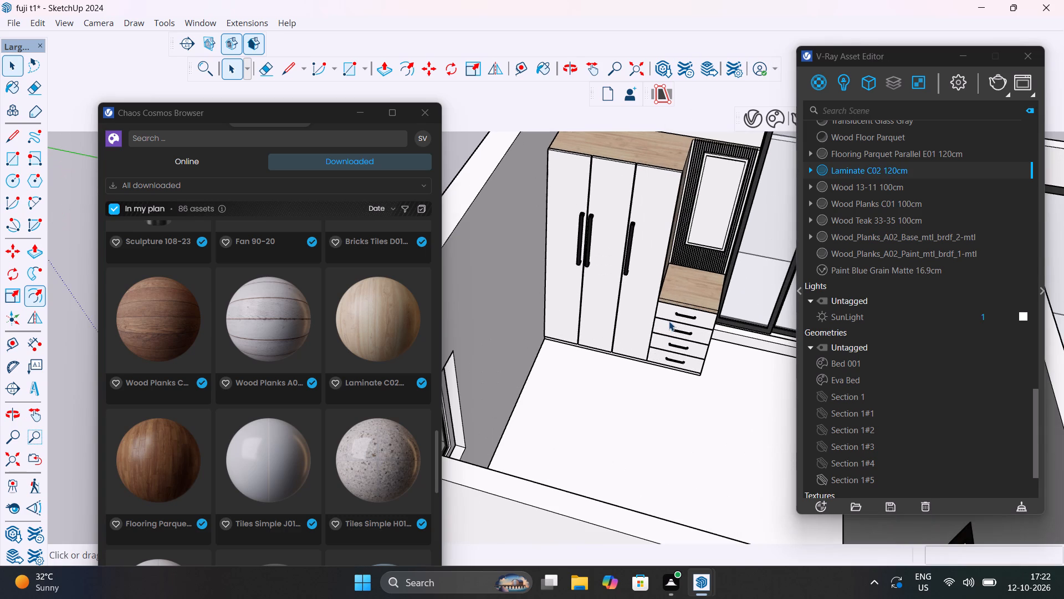
{"action": "middle_click_drag", "start_coordinate": [668, 348], "coordinate": [671, 353], "text": "shift"}
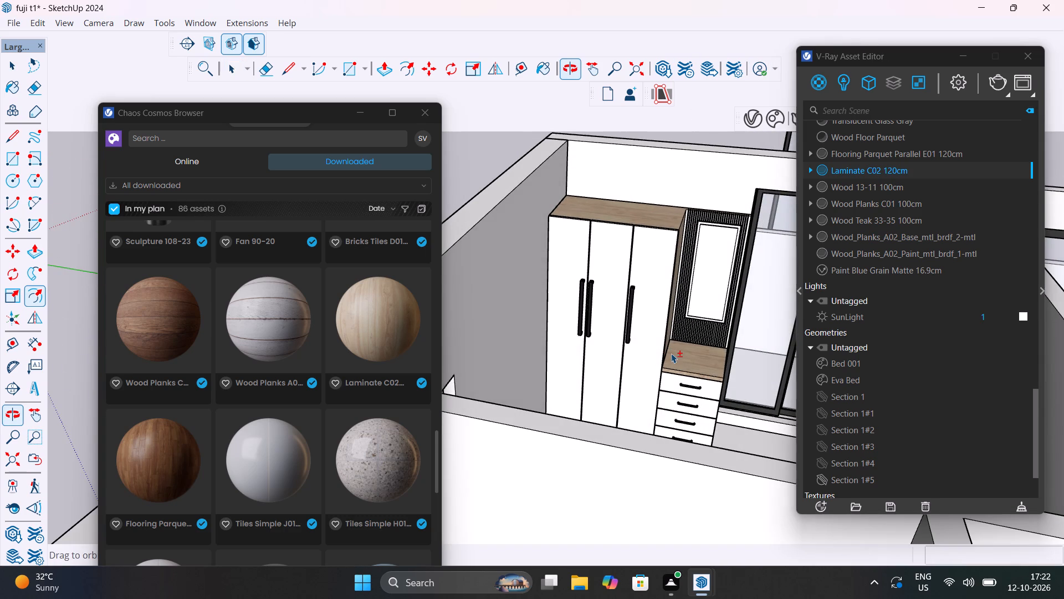
{"action": "scroll", "coordinate": [671, 353], "scroll_direction": "up", "scroll_amount": 1}
{"action": "middle_click_drag", "start_coordinate": [674, 362], "coordinate": [676, 375]}
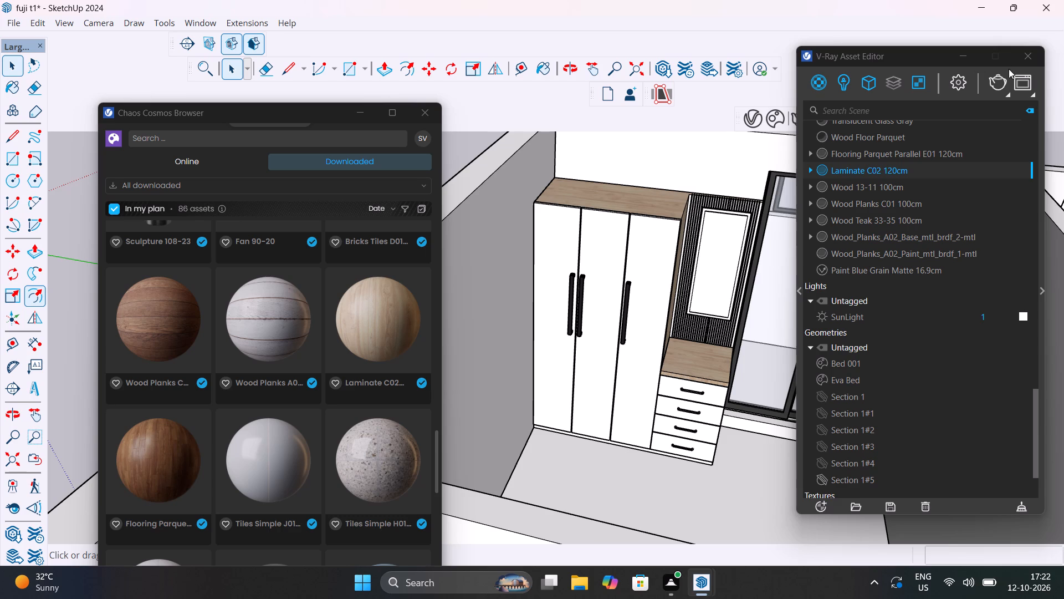
{"action": "left_click", "coordinate": [999, 79]}
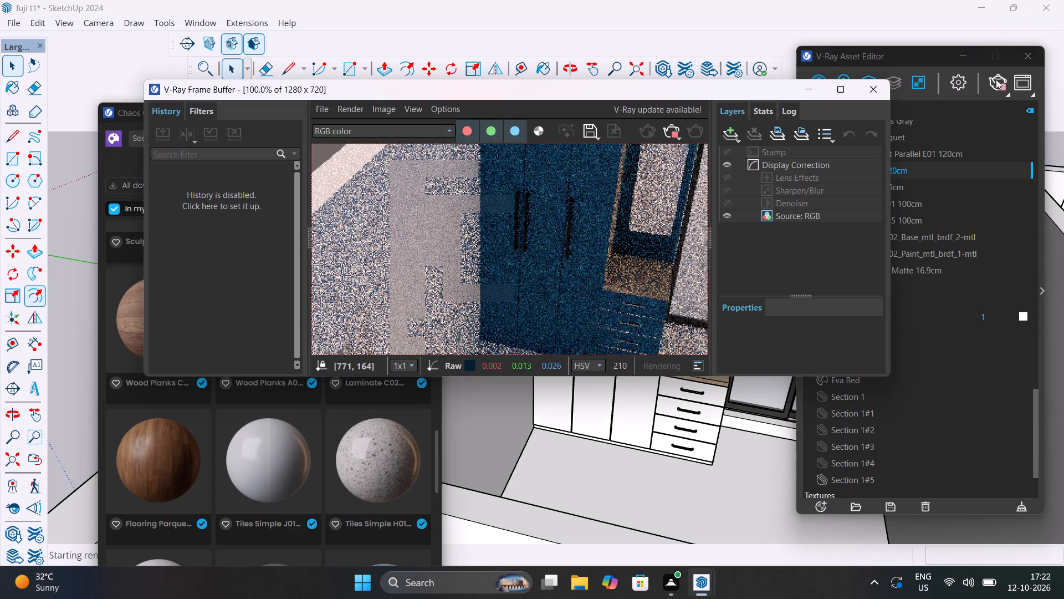
{"action": "left_click", "coordinate": [845, 94]}
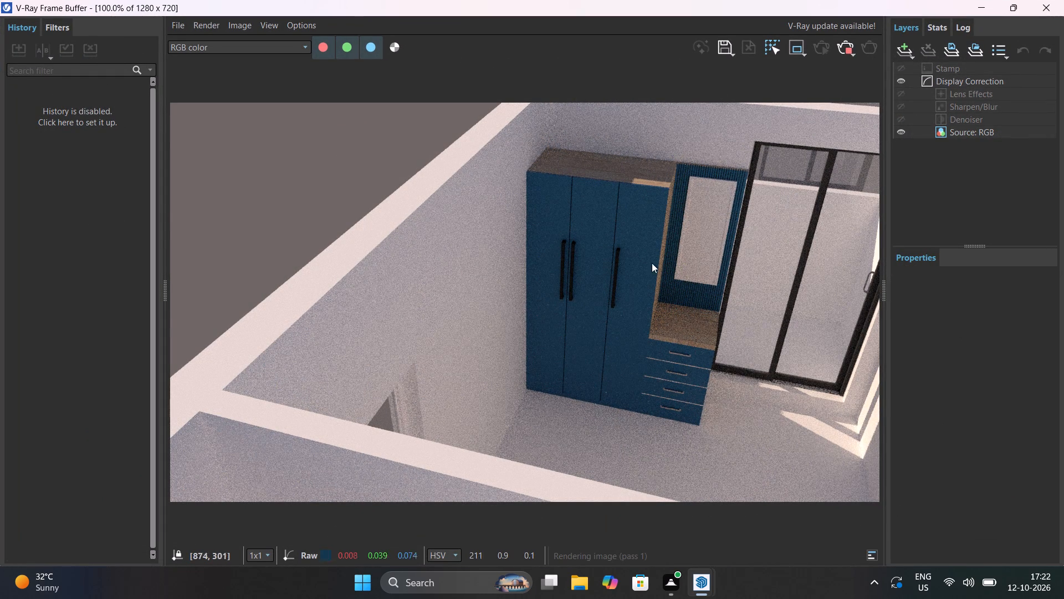
{"action": "scroll", "coordinate": [661, 257], "scroll_direction": "up", "scroll_amount": 1}
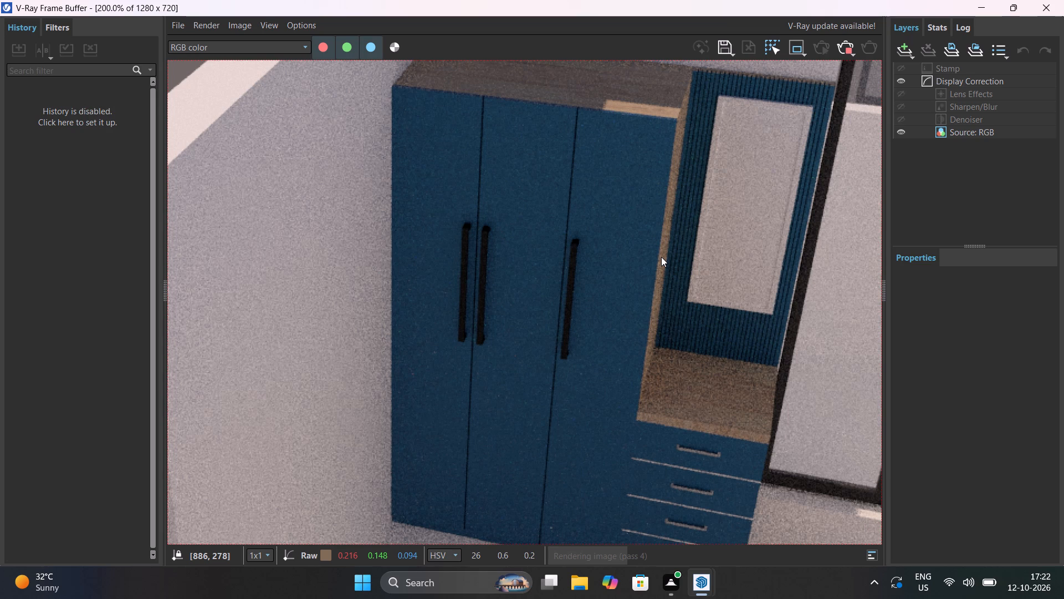
{"action": "scroll", "coordinate": [661, 257], "scroll_direction": "down", "scroll_amount": 1}
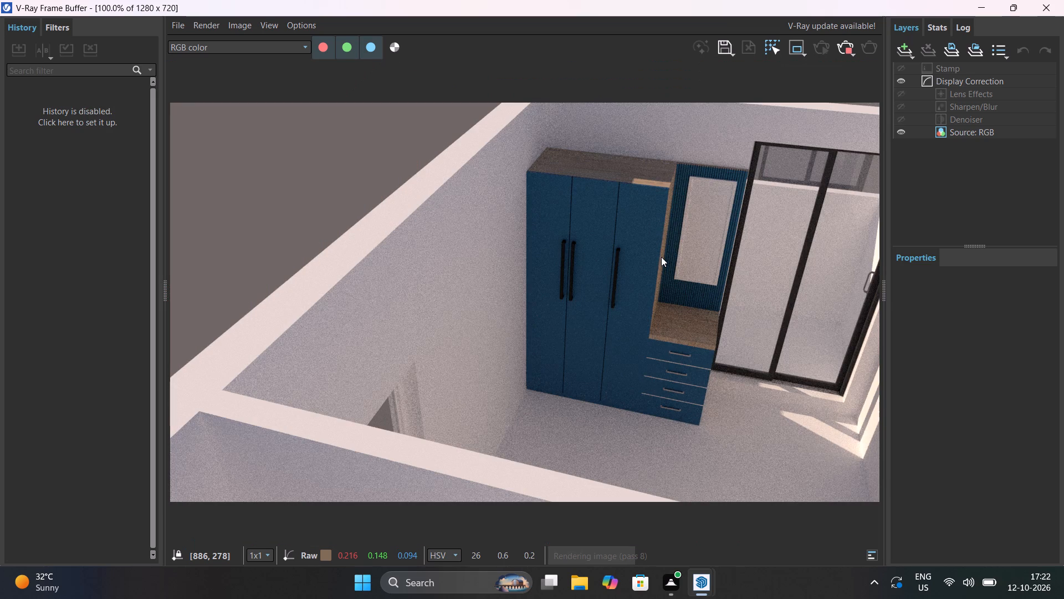
Close the render and asset browser, open the mirror group above the drawer cabinet, and select its inner panel face.
{"action": "left_click", "coordinate": [1047, 5]}
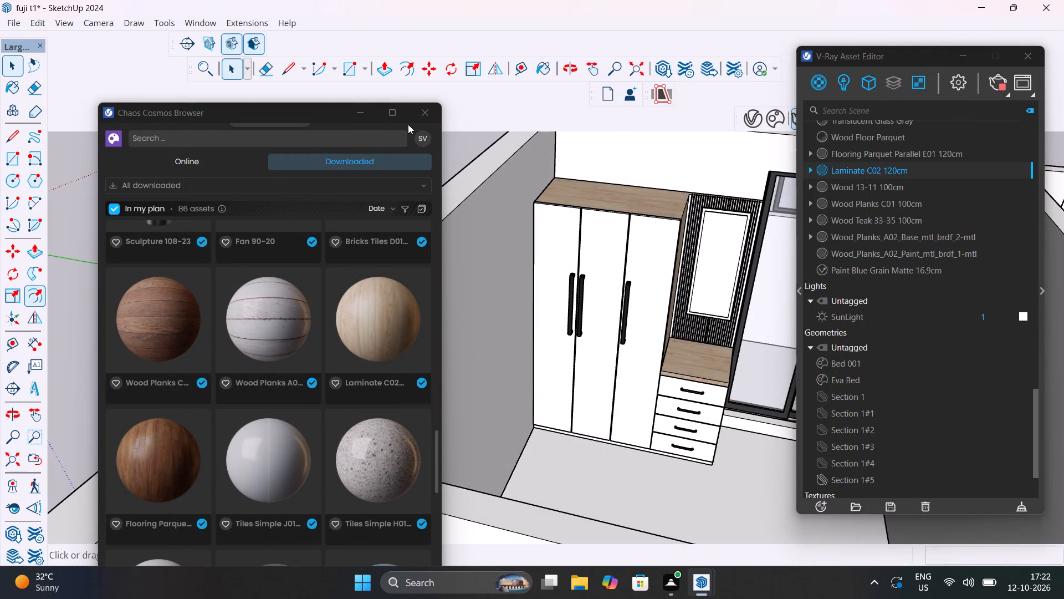
{"action": "left_click", "coordinate": [417, 114]}
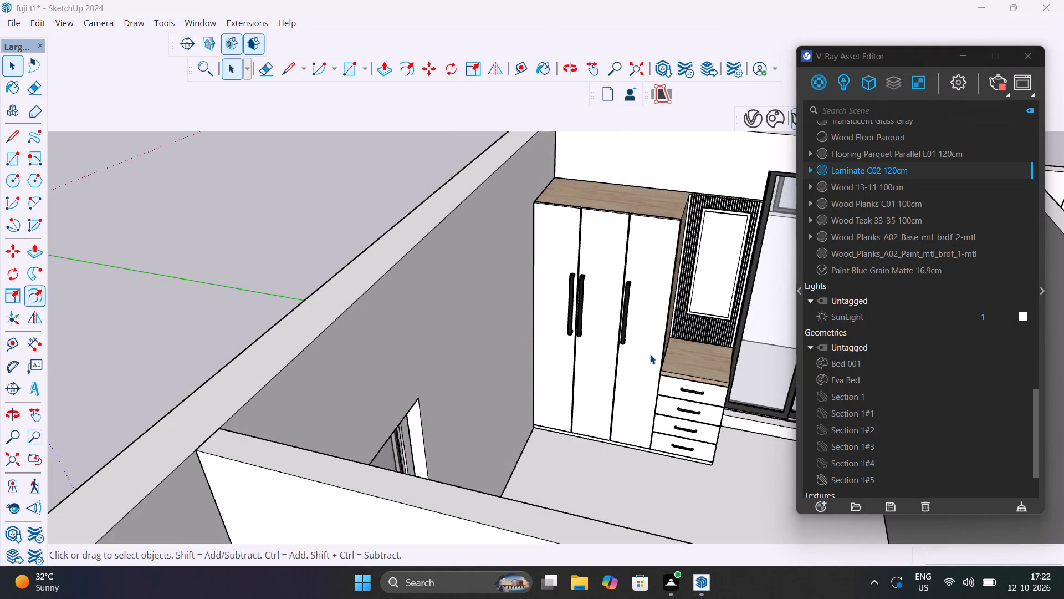
{"action": "middle_click_drag", "start_coordinate": [690, 373], "coordinate": [493, 366]}
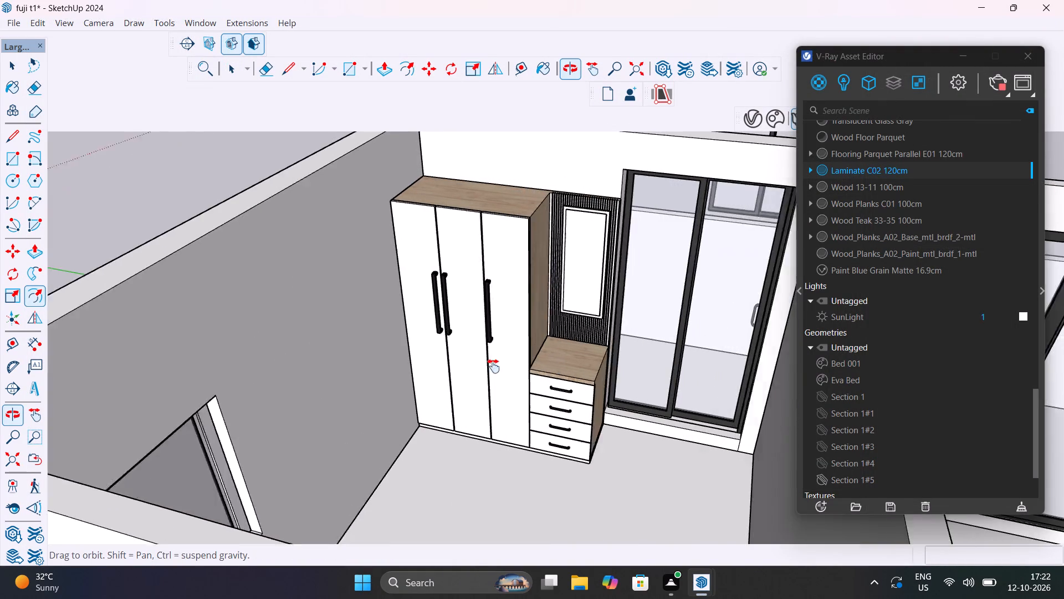
{"action": "middle_click_drag", "start_coordinate": [493, 366], "coordinate": [484, 365]}
{"action": "scroll", "coordinate": [512, 262], "scroll_direction": "up", "scroll_amount": 5}
{"action": "left_click", "coordinate": [513, 260]}
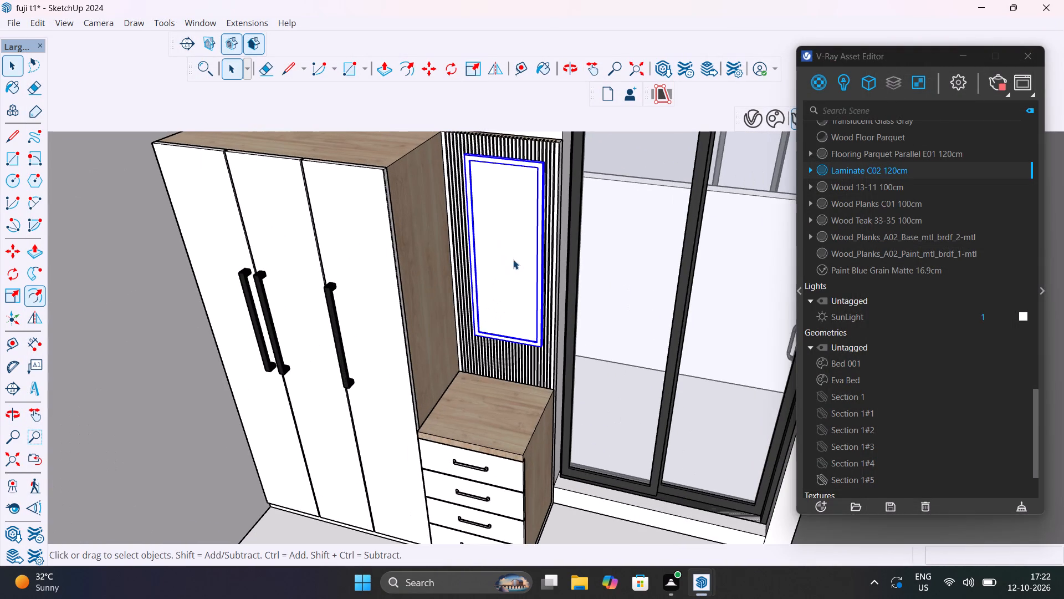
{"action": "double_click", "coordinate": [513, 260]}
{"action": "left_click", "coordinate": [513, 258]}
{"action": "left_click", "coordinate": [513, 258]}
{"action": "left_click", "coordinate": [510, 252]}
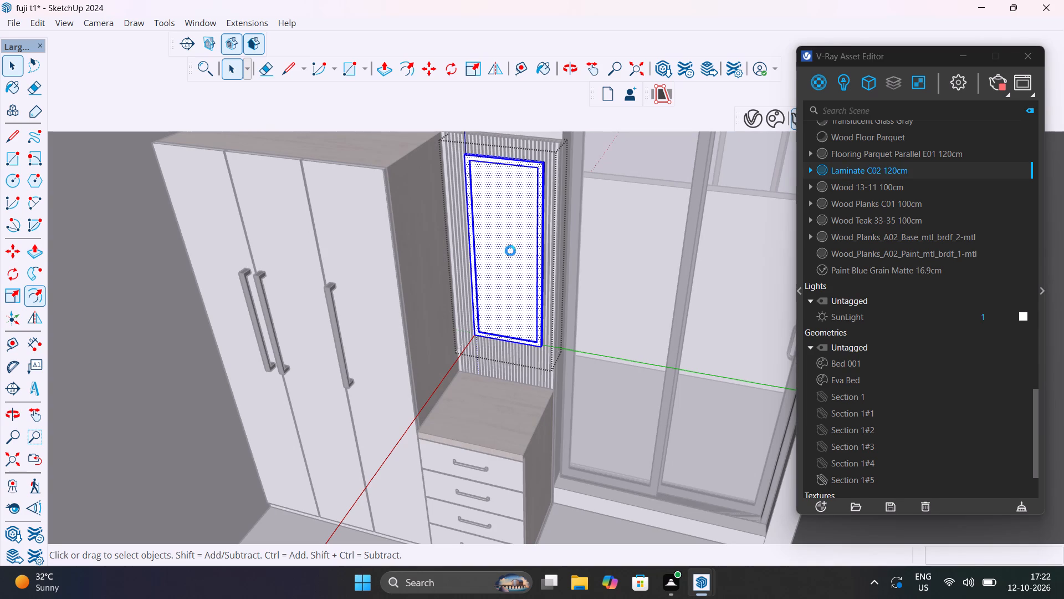
{"action": "left_click", "coordinate": [508, 229]}
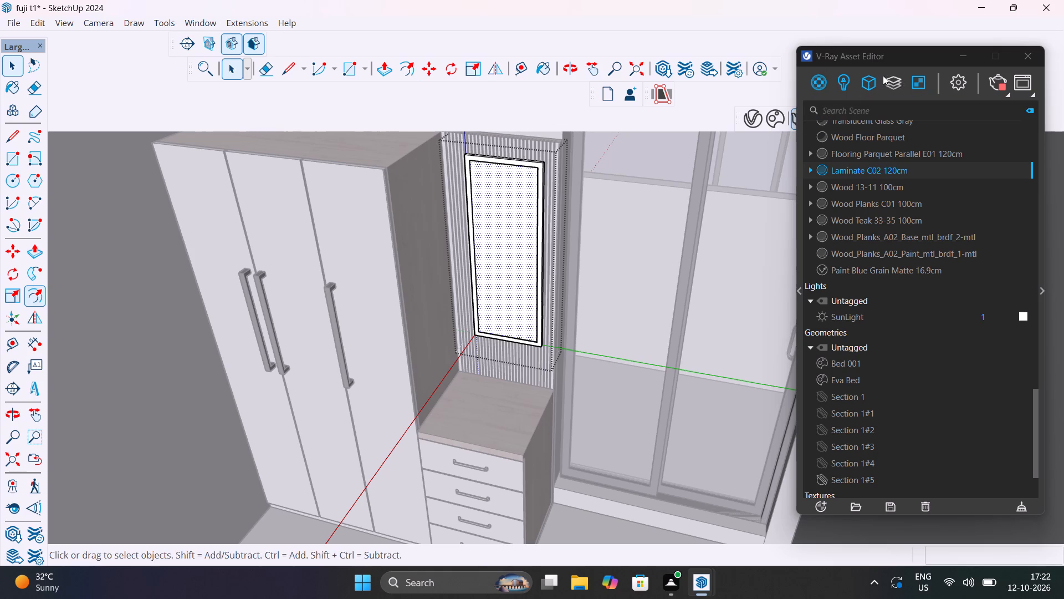
Search the Chaos Cosmos library for "white glass", checking the downloaded assets first and the online assets second.
{"action": "left_click", "coordinate": [782, 119]}
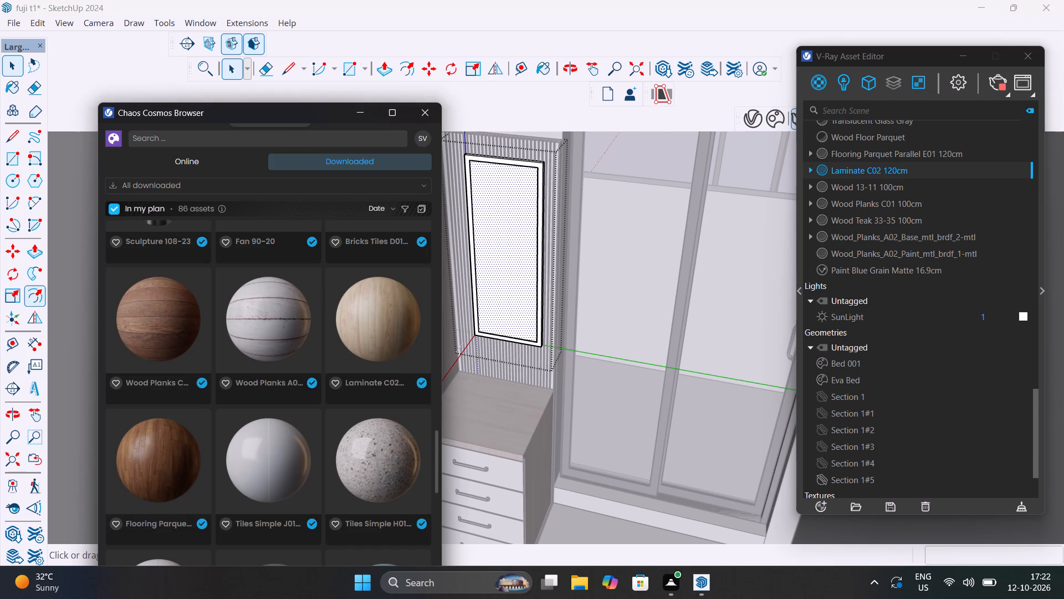
{"action": "left_click", "coordinate": [165, 139]}
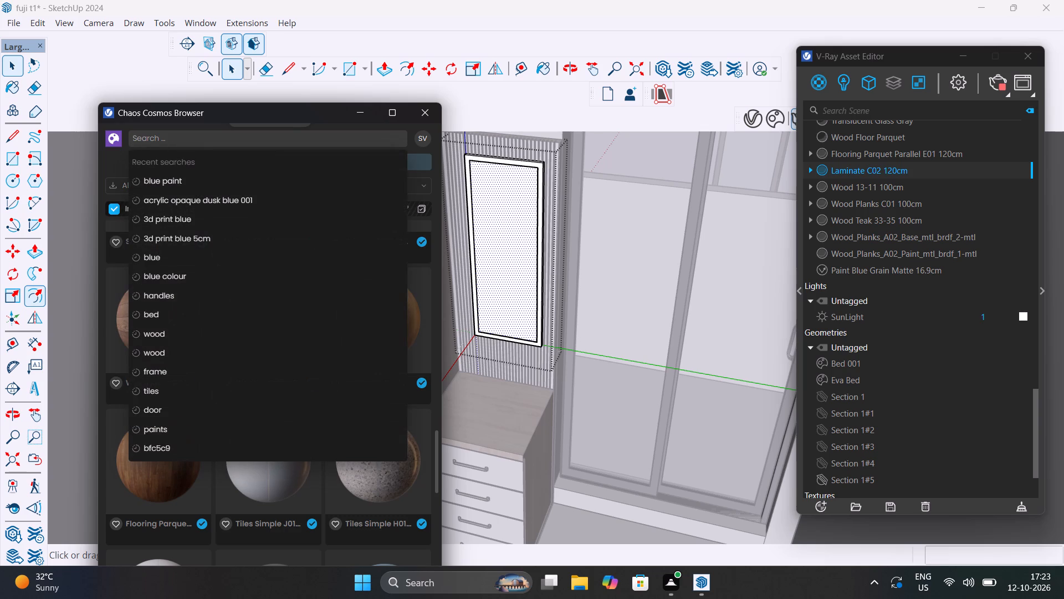
{"action": "type", "text": "WHITE"}
{"action": "key", "text": "space"}
{"action": "type", "text": "GLAS"}
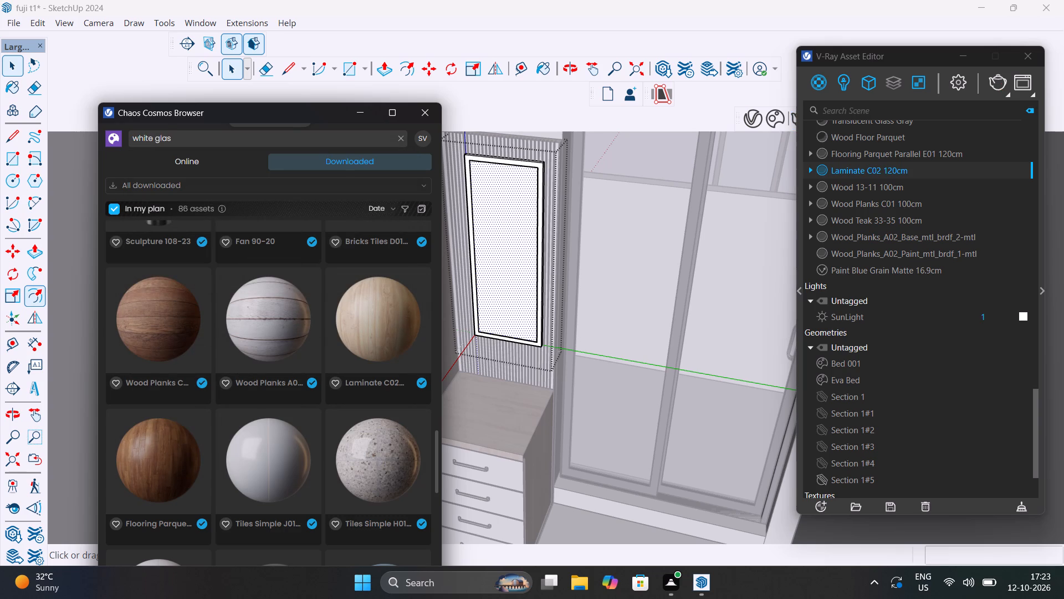
{"action": "key", "text": "s"}
{"action": "key", "text": "Return"}
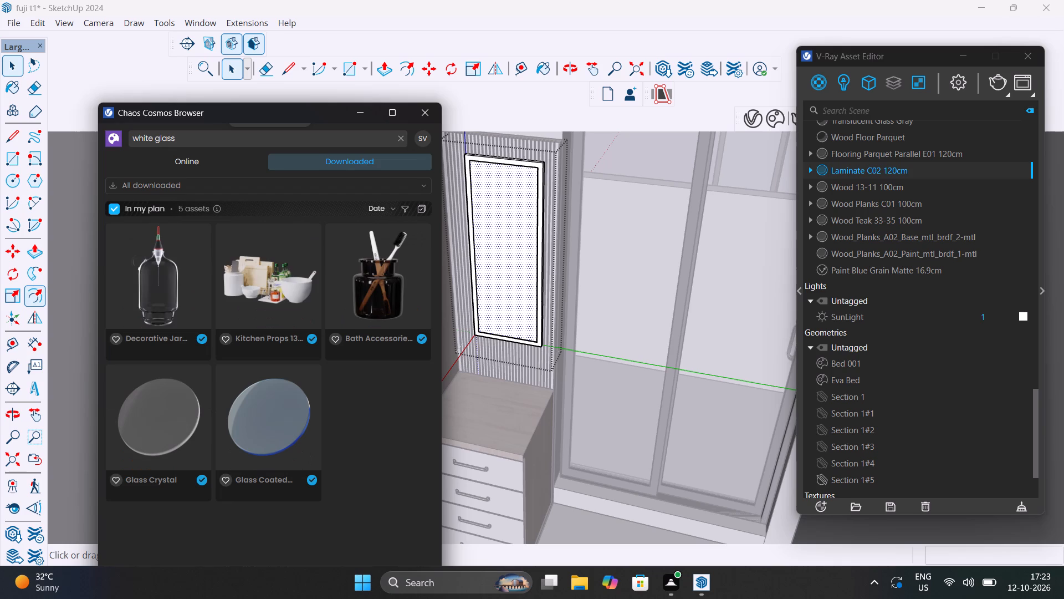
{"action": "left_click", "coordinate": [179, 160]}
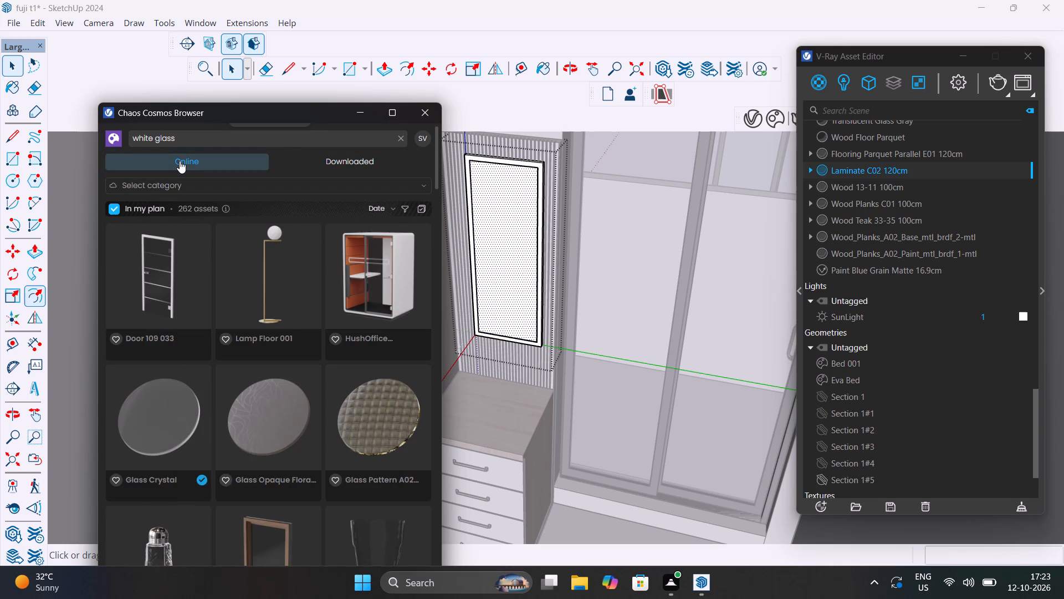
Browse the online white glass results, download the Carpaint White 004 material, and import it into the scene.
{"action": "scroll", "coordinate": [297, 325], "scroll_direction": "down", "scroll_amount": 13}
{"action": "scroll", "coordinate": [297, 325], "scroll_direction": "up", "scroll_amount": 3}
{"action": "scroll", "coordinate": [297, 325], "scroll_direction": "down", "scroll_amount": 6}
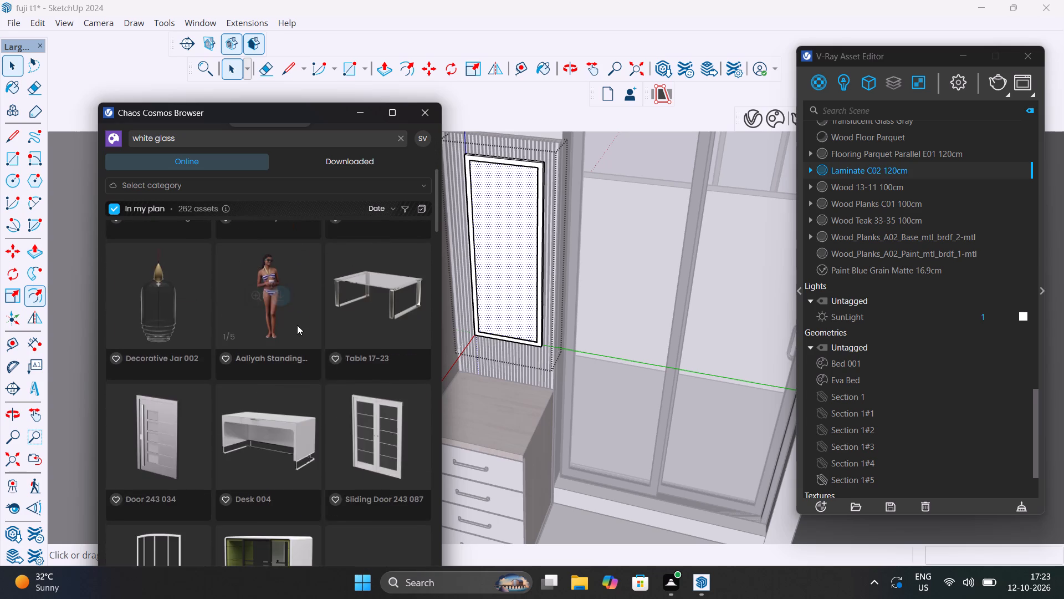
{"action": "scroll", "coordinate": [297, 325], "scroll_direction": "down", "scroll_amount": 6}
{"action": "scroll", "coordinate": [297, 325], "scroll_direction": "up", "scroll_amount": 9}
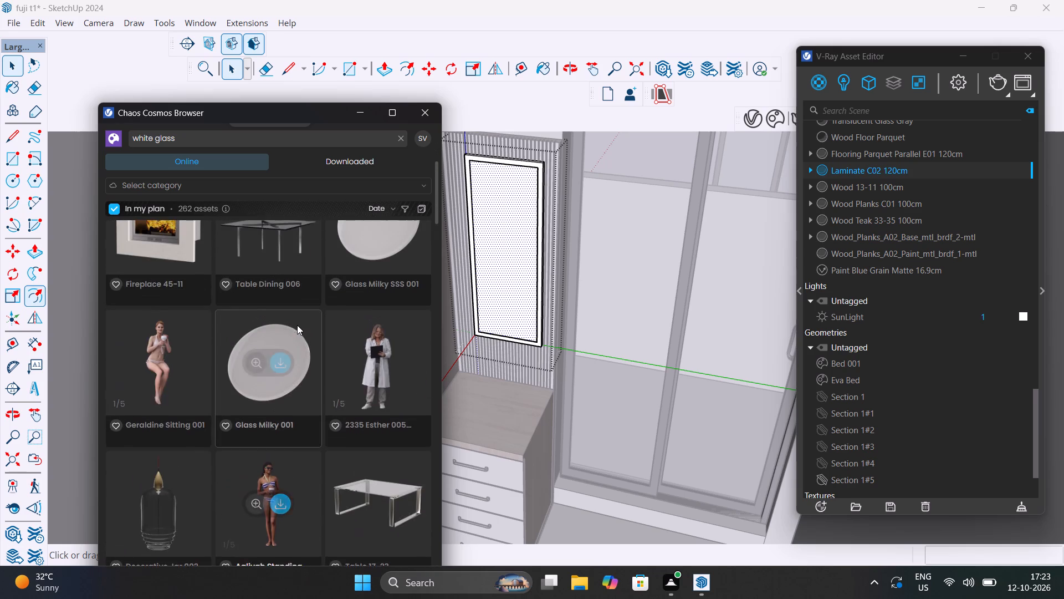
{"action": "scroll", "coordinate": [297, 325], "scroll_direction": "down", "scroll_amount": 15}
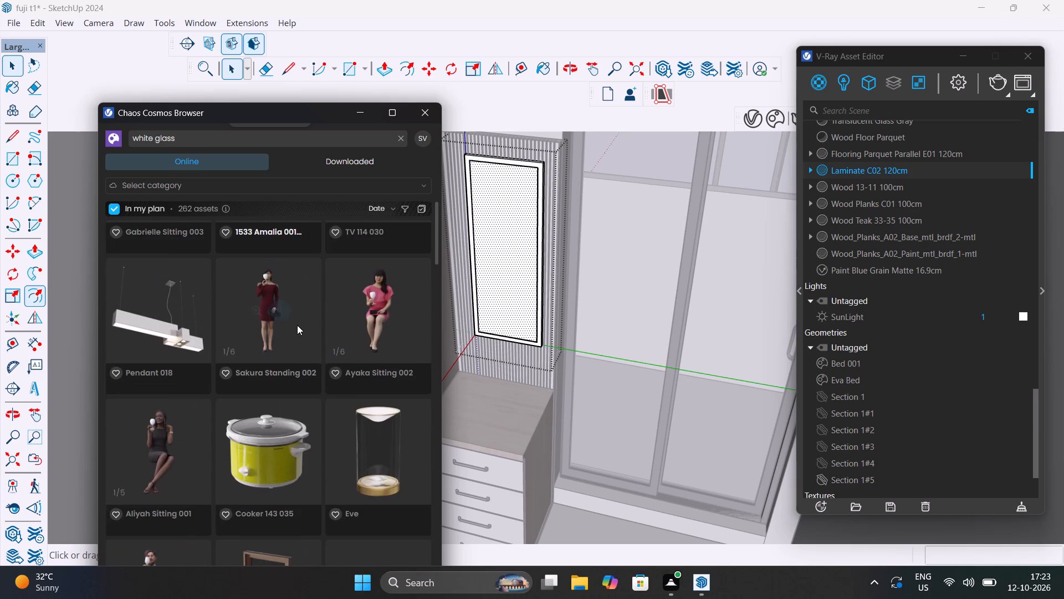
{"action": "scroll", "coordinate": [297, 325], "scroll_direction": "down", "scroll_amount": 15}
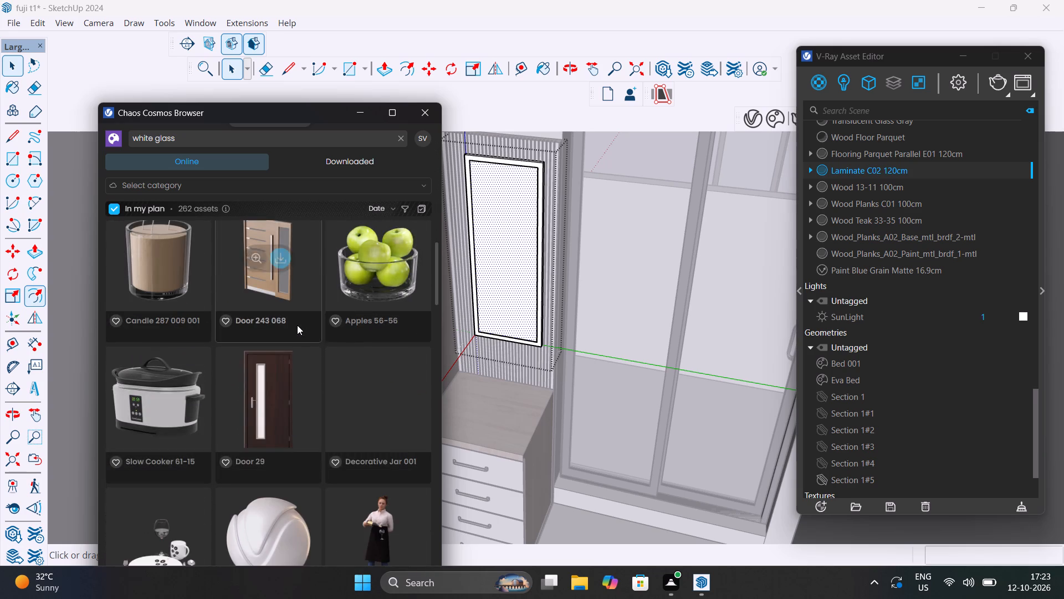
{"action": "scroll", "coordinate": [297, 325], "scroll_direction": "down", "scroll_amount": 5}
{"action": "scroll", "coordinate": [297, 325], "scroll_direction": "up", "scroll_amount": 2}
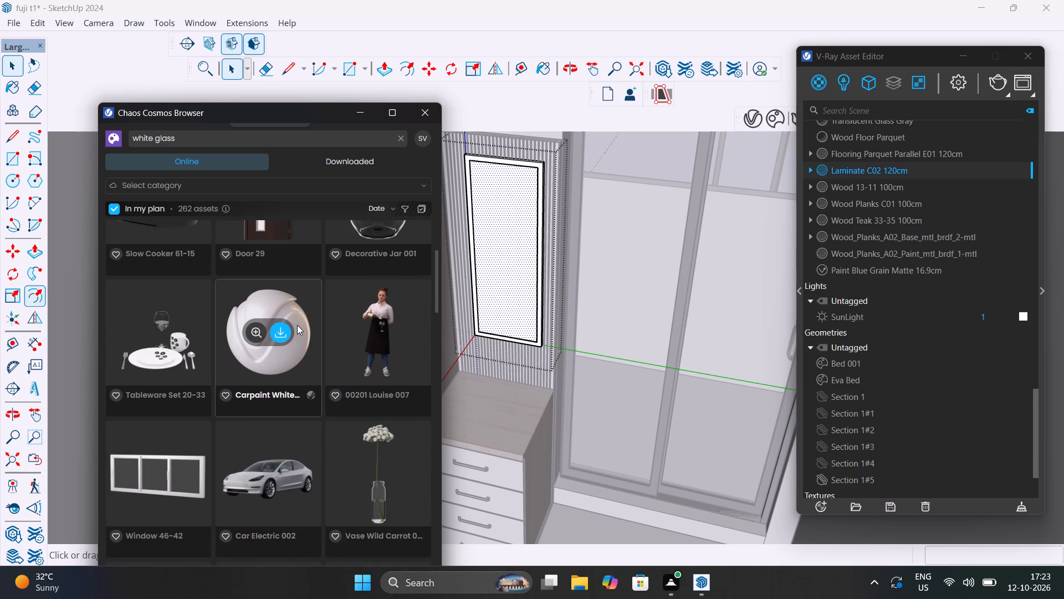
{"action": "left_click", "coordinate": [278, 331]}
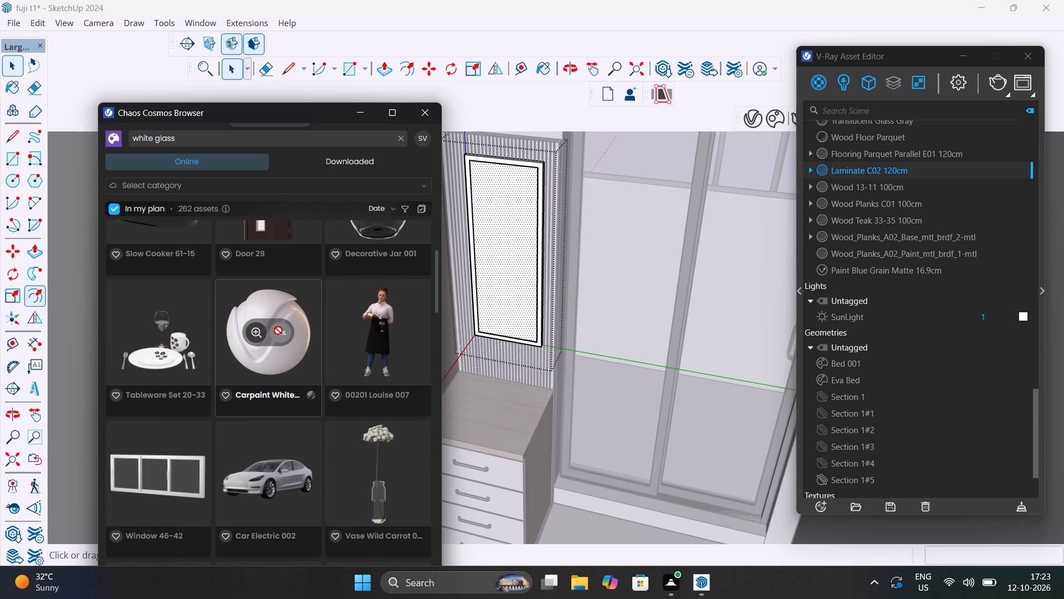
{"action": "left_click", "coordinate": [278, 331]}
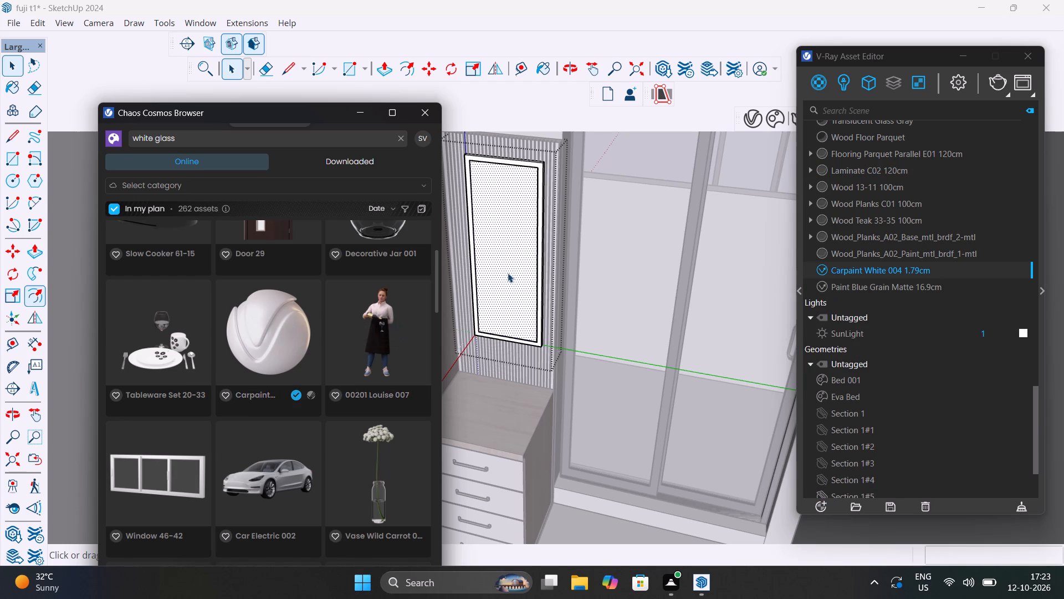
Apply the Carpaint White 004 1.79cm material to the mirror's inner panel face.
{"action": "scroll", "coordinate": [523, 246], "scroll_direction": "up", "scroll_amount": 4}
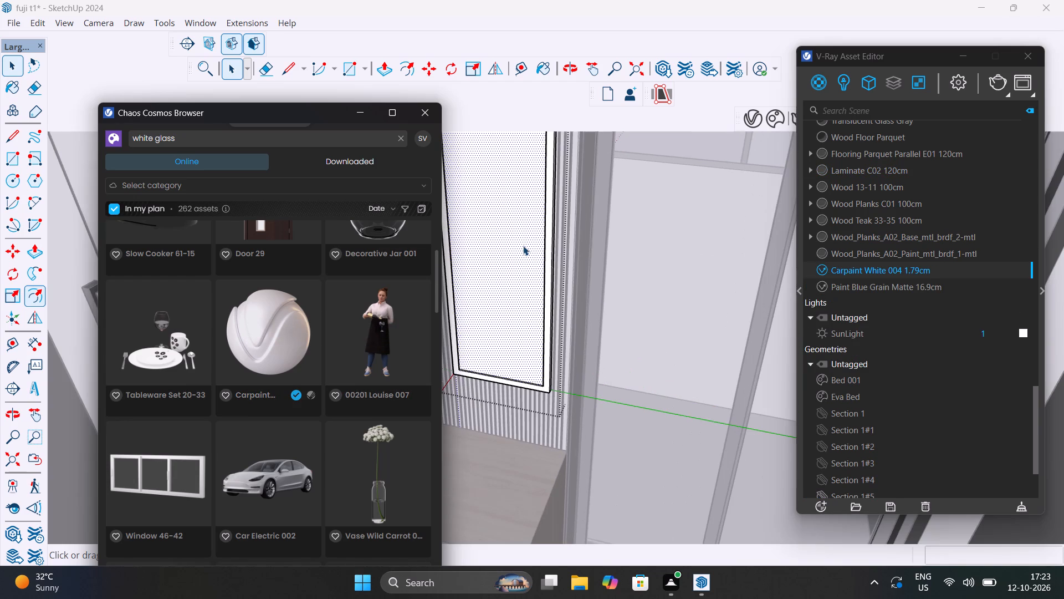
{"action": "left_click", "coordinate": [523, 246]}
{"action": "middle_click_drag", "start_coordinate": [523, 246], "coordinate": [576, 353]}
{"action": "scroll", "coordinate": [576, 353], "scroll_direction": "up", "scroll_amount": 1, "text": "shift"}
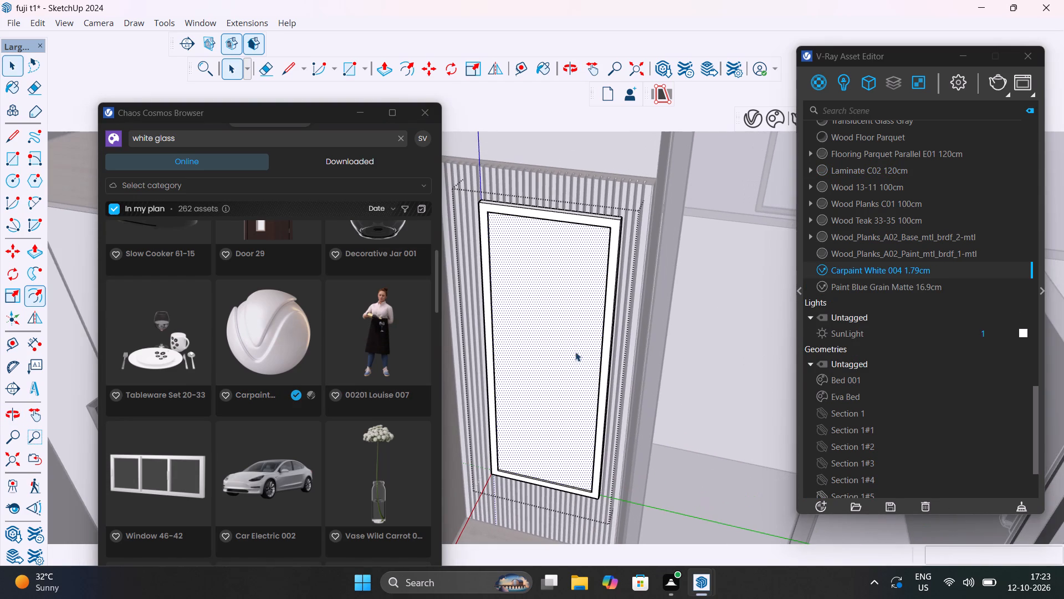
{"action": "double_click", "coordinate": [574, 340]}
{"action": "left_click", "coordinate": [572, 335]}
{"action": "left_click", "coordinate": [572, 334]}
{"action": "right_click", "coordinate": [848, 270]}
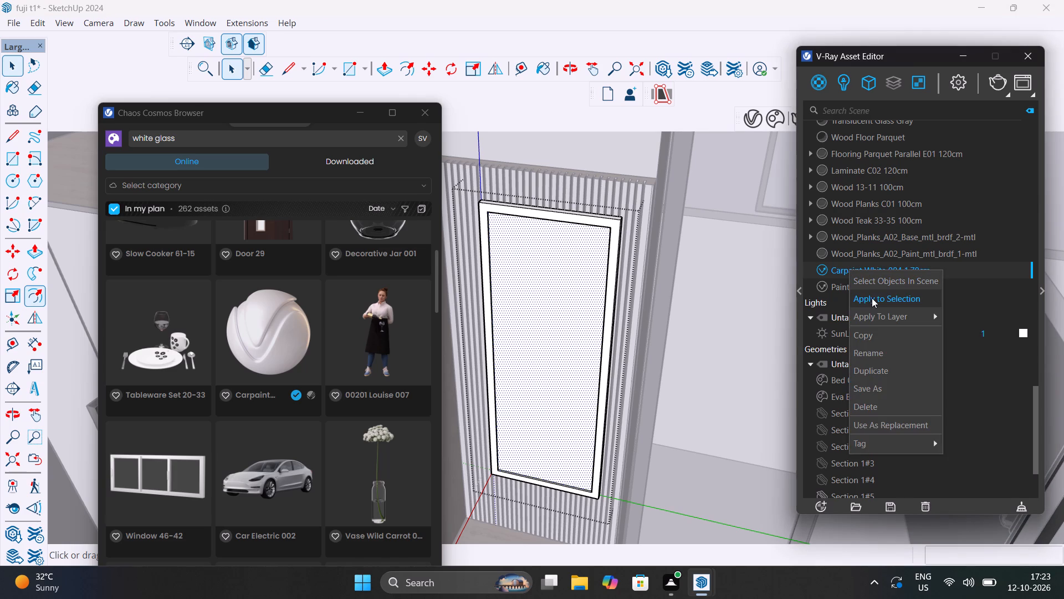
{"action": "left_click", "coordinate": [872, 298]}
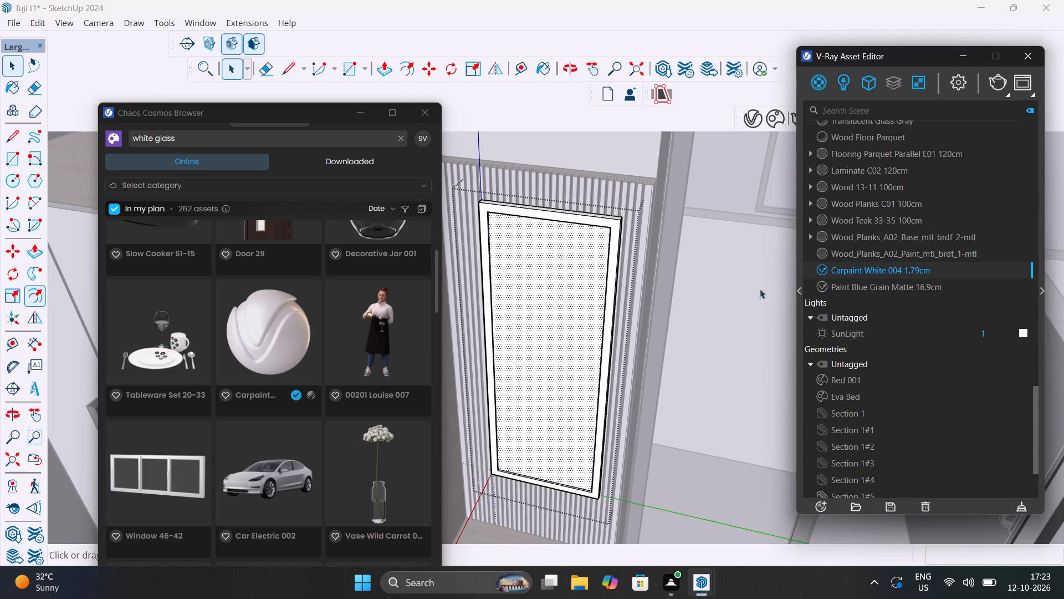
Show the Carpaint White 004 material's settings and set its Tiling Factor to 44.
{"action": "left_click_drag", "start_coordinate": [918, 52], "coordinate": [657, 130]}
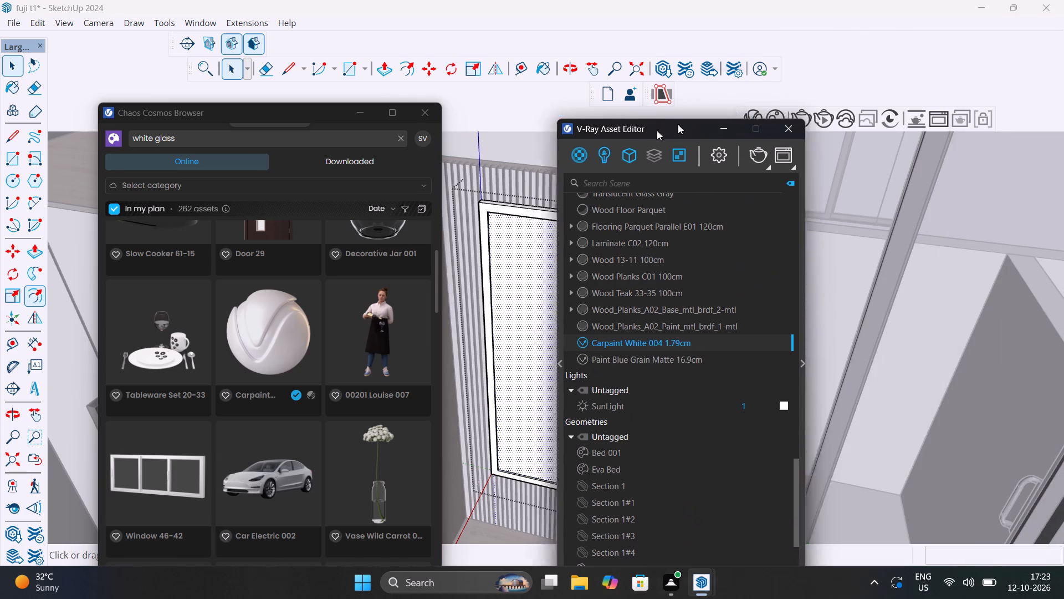
{"action": "left_click_drag", "start_coordinate": [657, 130], "coordinate": [197, 47]}
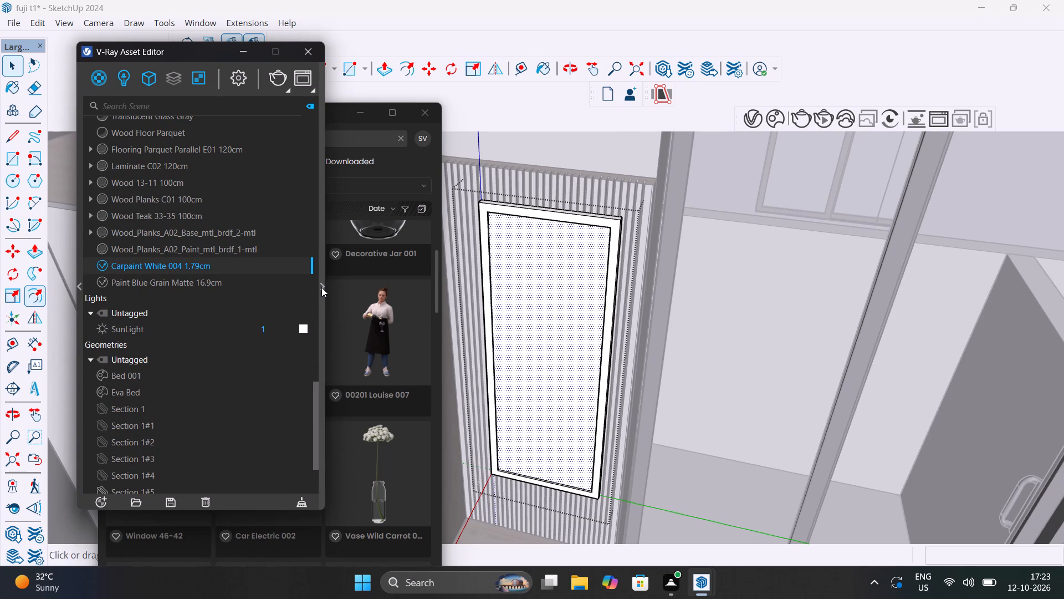
{"action": "left_click", "coordinate": [321, 287]}
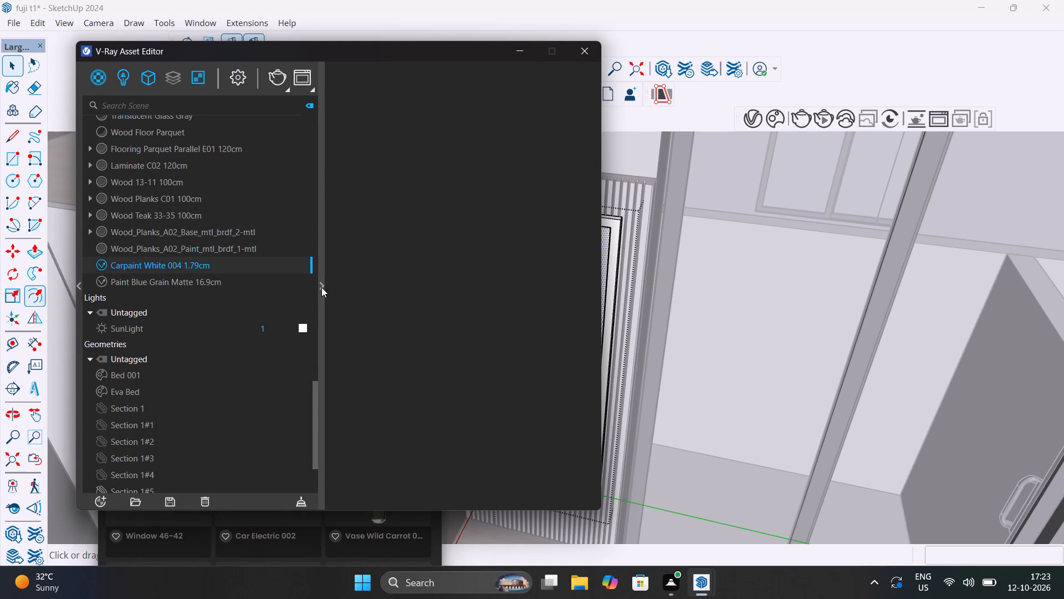
{"action": "left_click", "coordinate": [321, 287]}
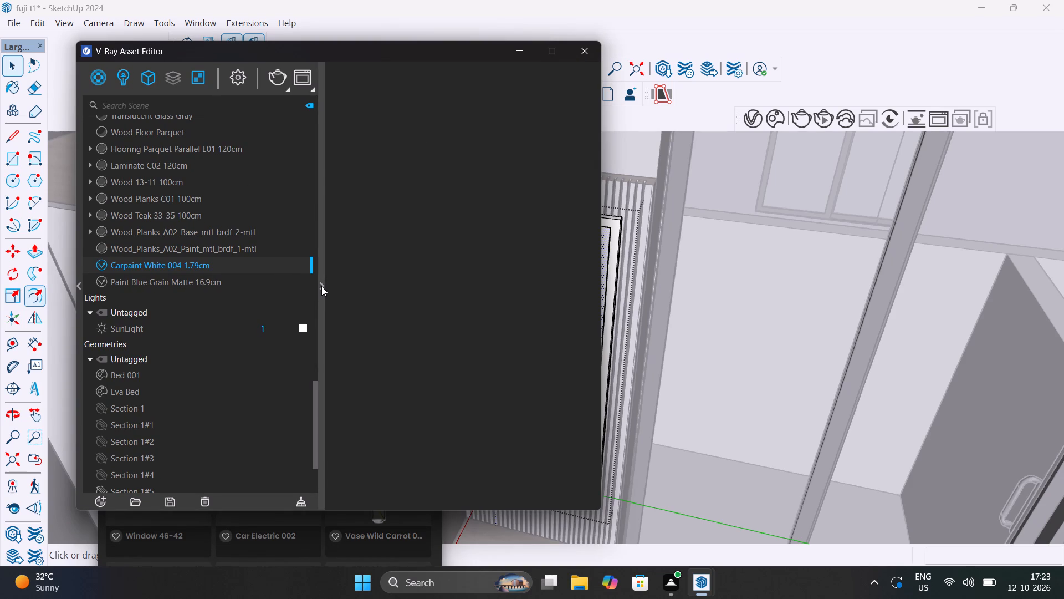
{"action": "left_click", "coordinate": [321, 283]}
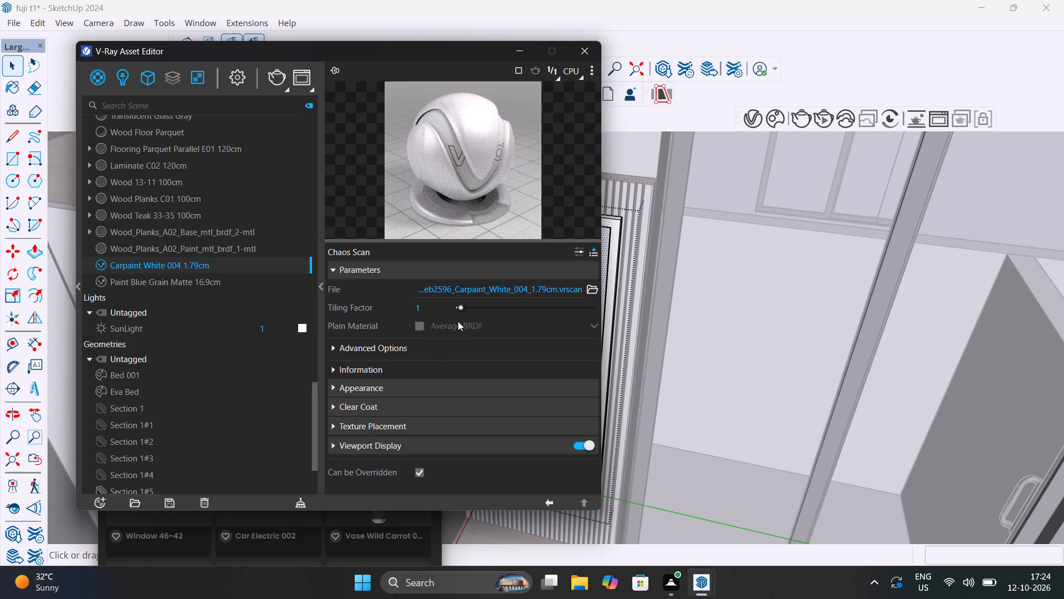
{"action": "left_click_drag", "start_coordinate": [463, 303], "coordinate": [521, 308]}
{"action": "left_click", "coordinate": [521, 308]}
{"action": "left_click_drag", "start_coordinate": [521, 308], "coordinate": [577, 306]}
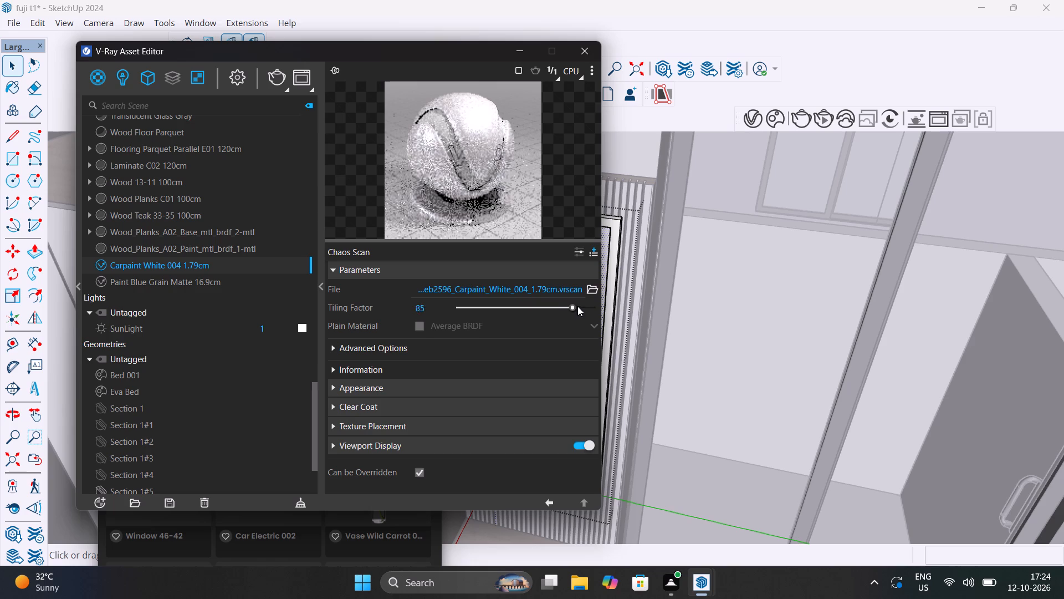
{"action": "left_click_drag", "start_coordinate": [577, 306], "coordinate": [597, 306]}
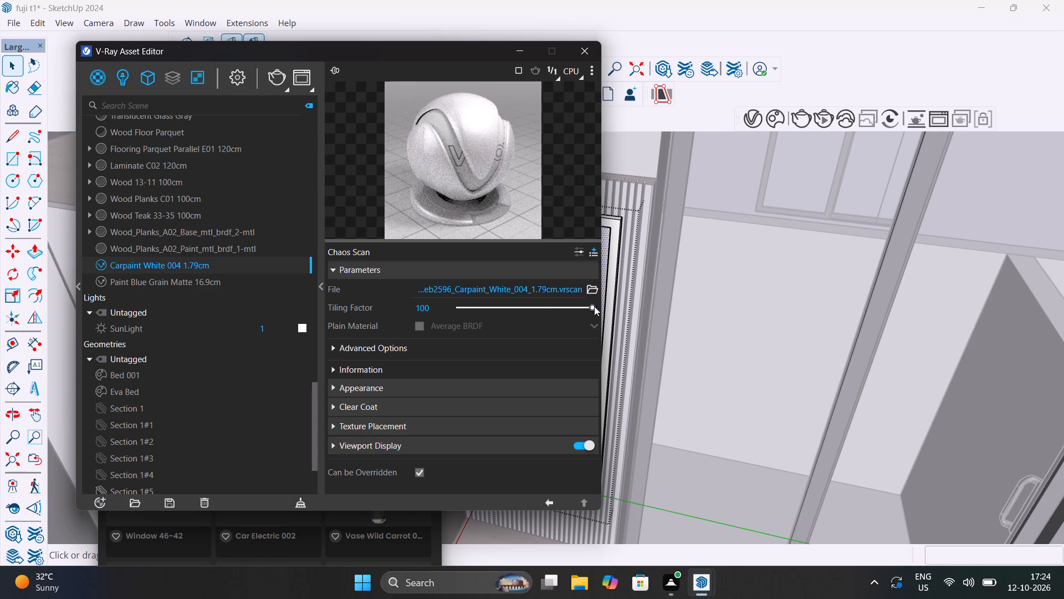
{"action": "left_click_drag", "start_coordinate": [587, 306], "coordinate": [518, 312]}
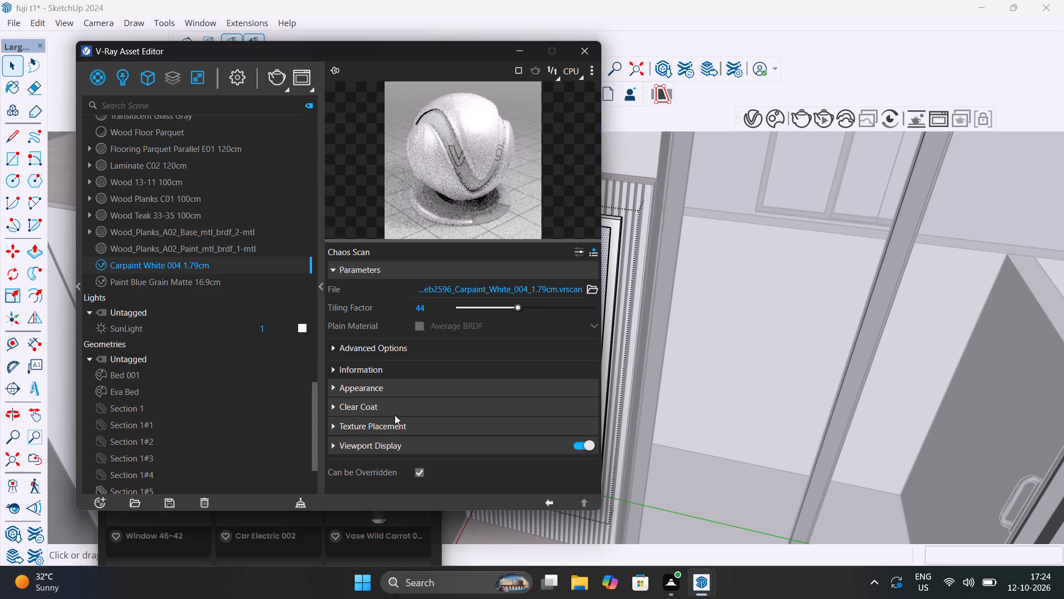
Examine the Carpaint White 004 material's Advanced Options, Information, Appearance and Texture Placement settings.
{"action": "left_click", "coordinate": [387, 351]}
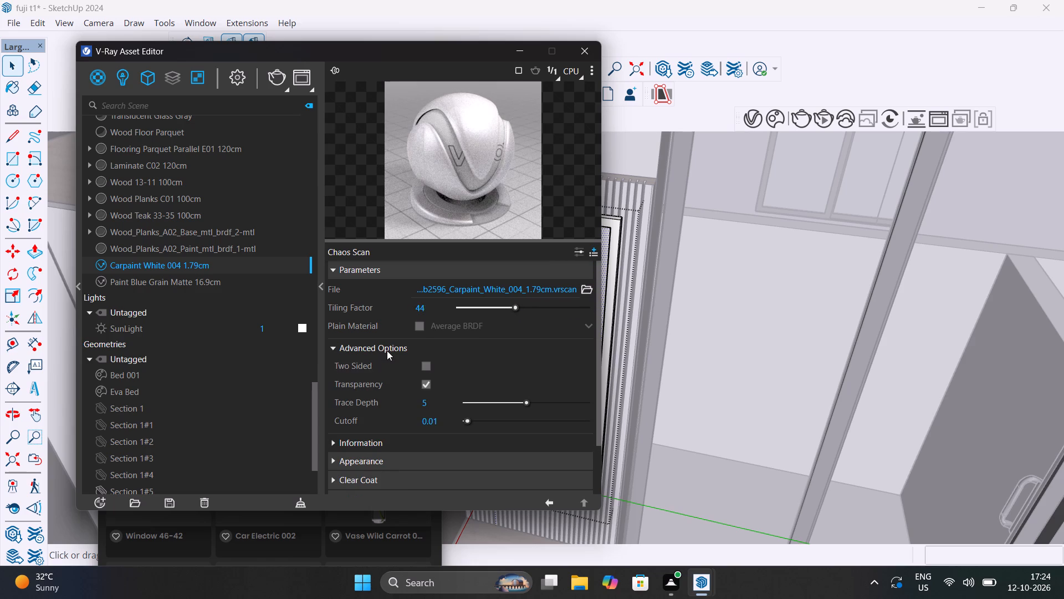
{"action": "left_click", "coordinate": [387, 351]}
{"action": "left_click", "coordinate": [385, 368]}
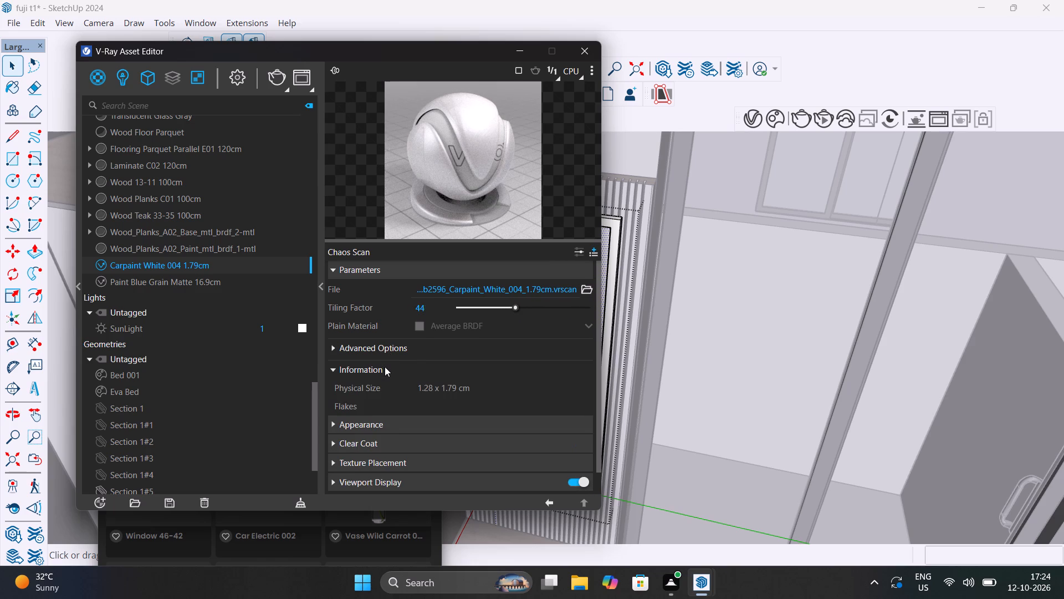
{"action": "left_click", "coordinate": [385, 367]}
{"action": "left_click", "coordinate": [386, 388]}
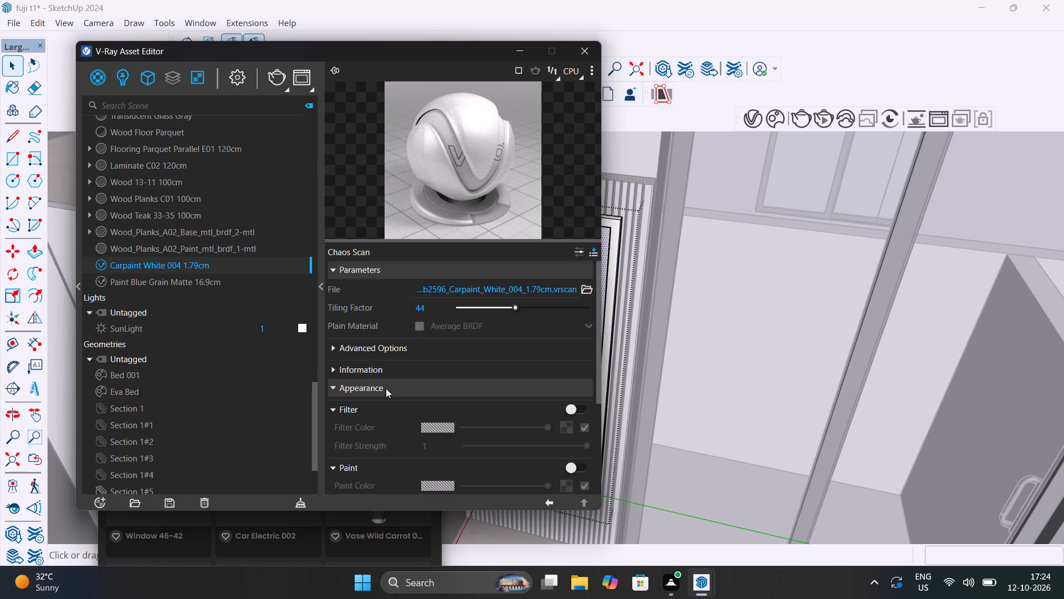
{"action": "scroll", "coordinate": [391, 398], "scroll_direction": "down", "scroll_amount": 4}
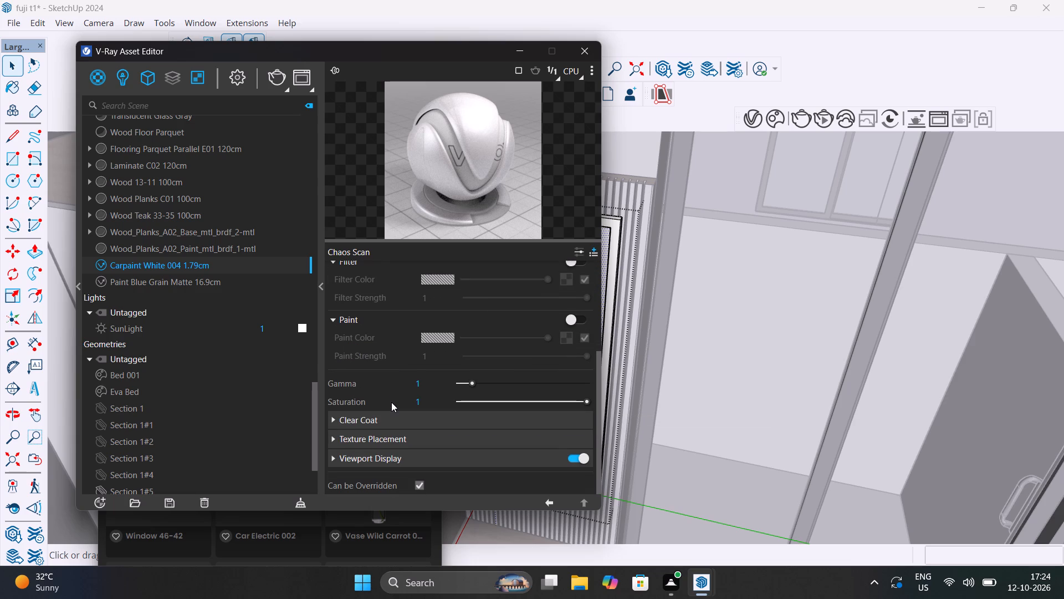
{"action": "scroll", "coordinate": [391, 402], "scroll_direction": "down", "scroll_amount": 1}
{"action": "scroll", "coordinate": [391, 402], "scroll_direction": "up", "scroll_amount": 3}
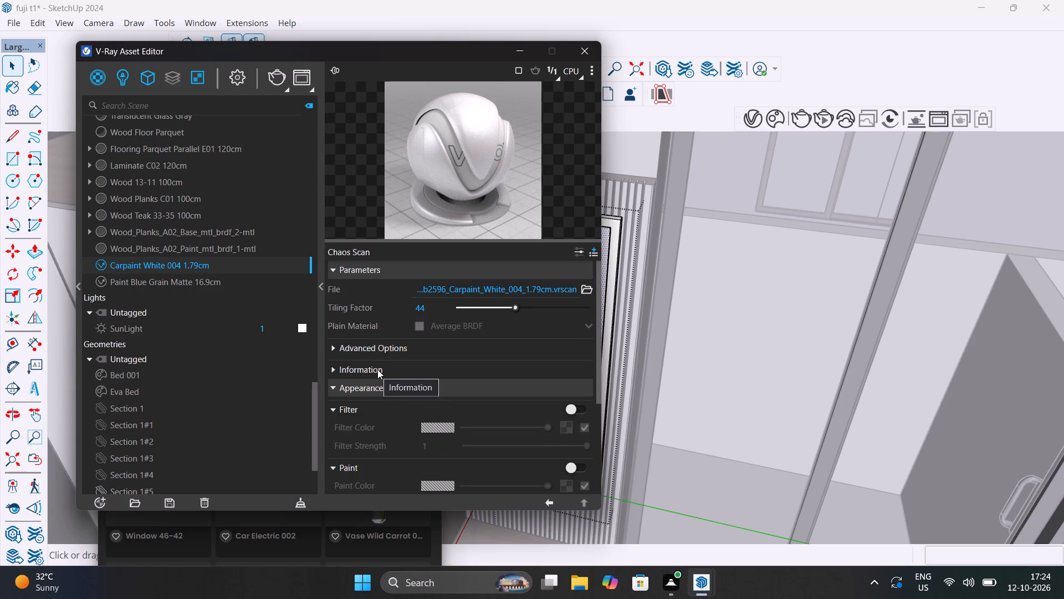
{"action": "left_click", "coordinate": [381, 385]}
{"action": "scroll", "coordinate": [392, 404], "scroll_direction": "down", "scroll_amount": 2}
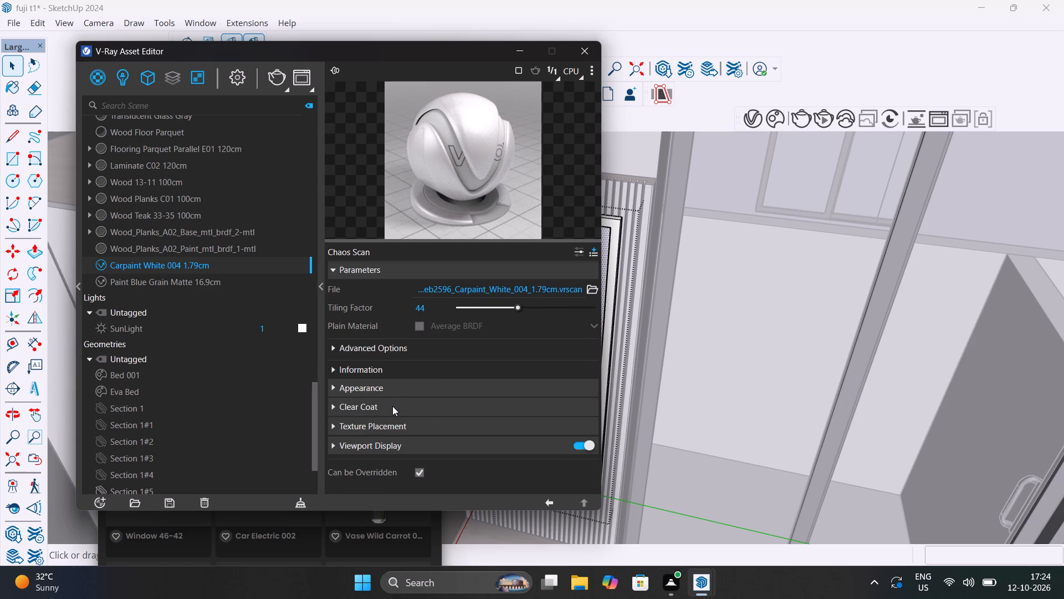
{"action": "left_click", "coordinate": [533, 317]}
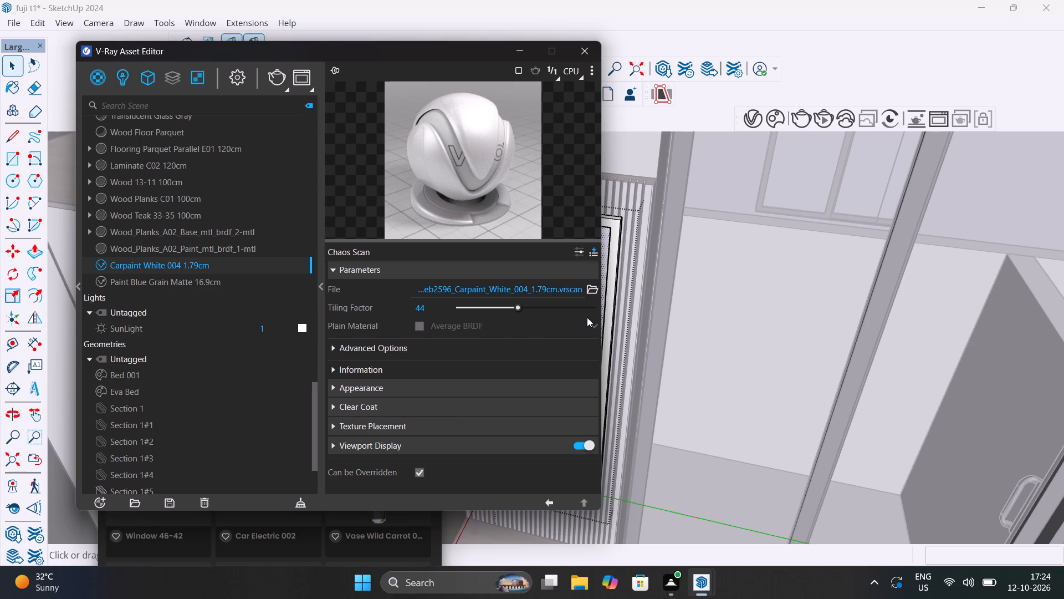
{"action": "left_click", "coordinate": [590, 323]}
{"action": "scroll", "coordinate": [412, 324], "scroll_direction": "up", "scroll_amount": 4}
{"action": "scroll", "coordinate": [413, 435], "scroll_direction": "down", "scroll_amount": 3}
{"action": "left_click", "coordinate": [417, 429]}
{"action": "scroll", "coordinate": [417, 429], "scroll_direction": "down", "scroll_amount": 4}
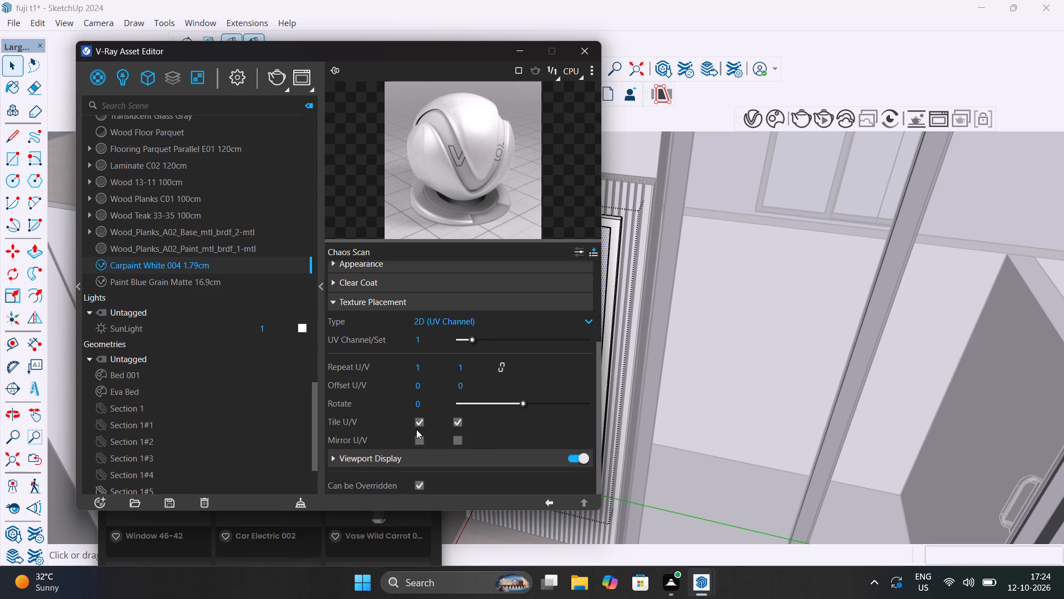
{"action": "scroll", "coordinate": [416, 430], "scroll_direction": "up", "scroll_amount": 8}
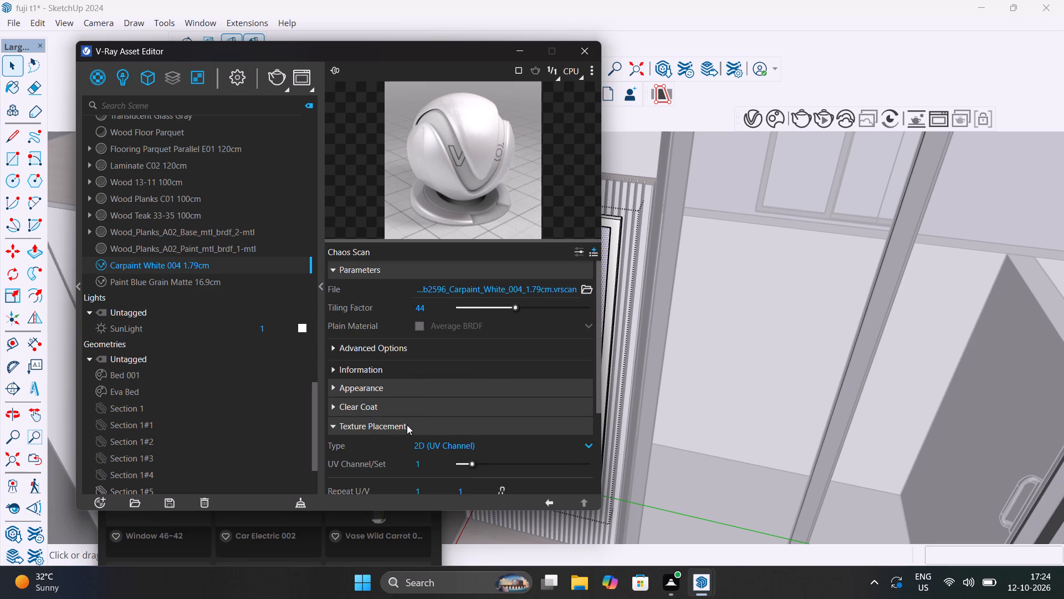
{"action": "left_click", "coordinate": [425, 426]}
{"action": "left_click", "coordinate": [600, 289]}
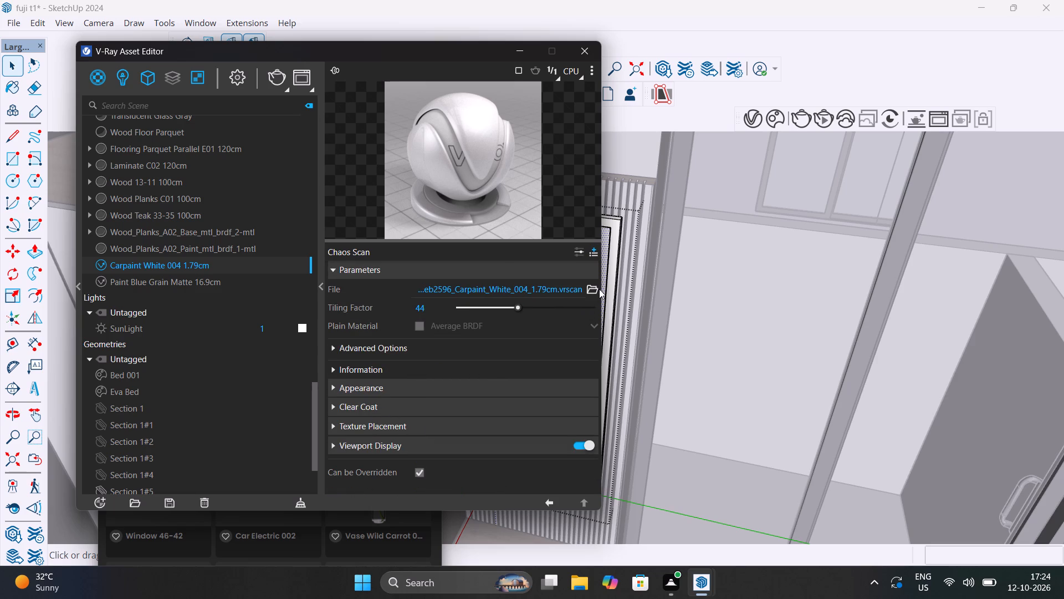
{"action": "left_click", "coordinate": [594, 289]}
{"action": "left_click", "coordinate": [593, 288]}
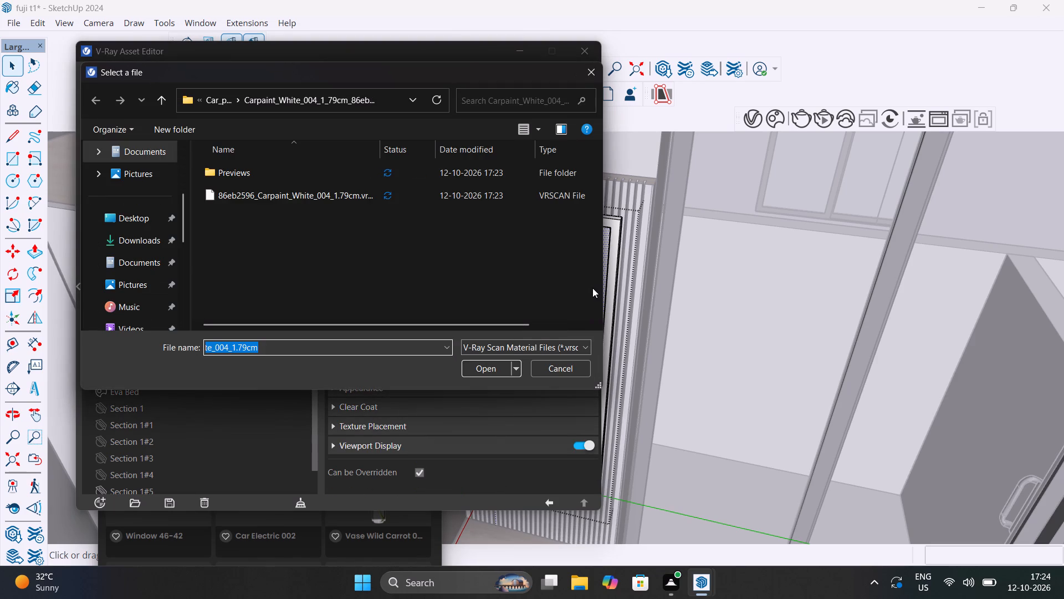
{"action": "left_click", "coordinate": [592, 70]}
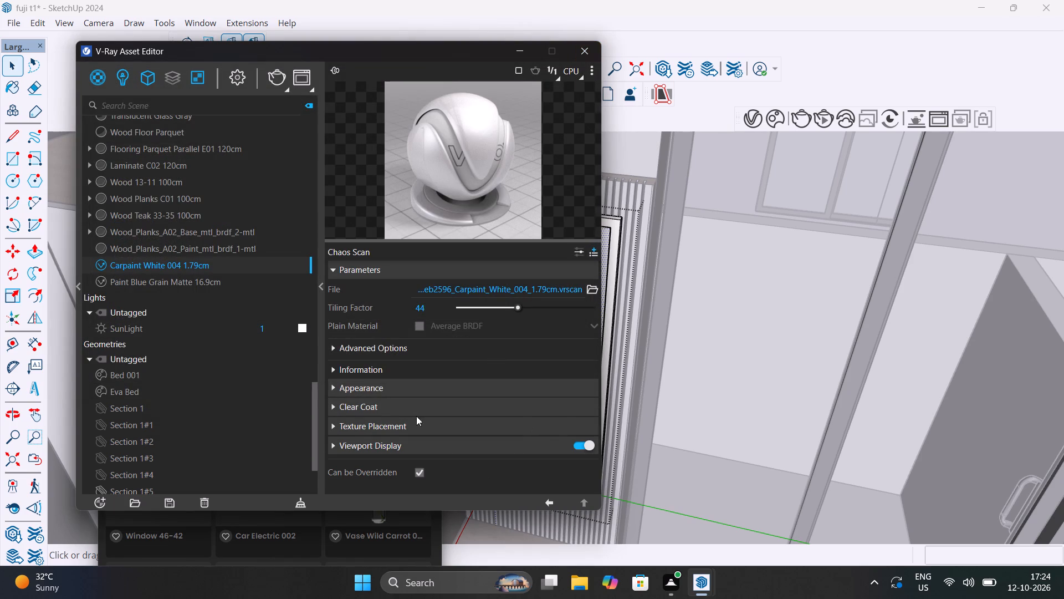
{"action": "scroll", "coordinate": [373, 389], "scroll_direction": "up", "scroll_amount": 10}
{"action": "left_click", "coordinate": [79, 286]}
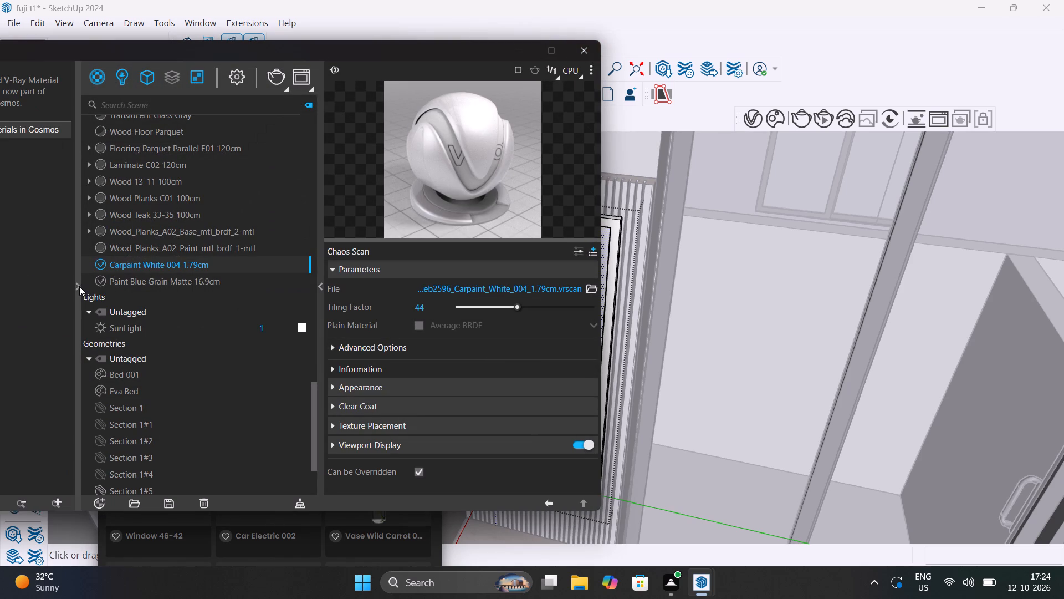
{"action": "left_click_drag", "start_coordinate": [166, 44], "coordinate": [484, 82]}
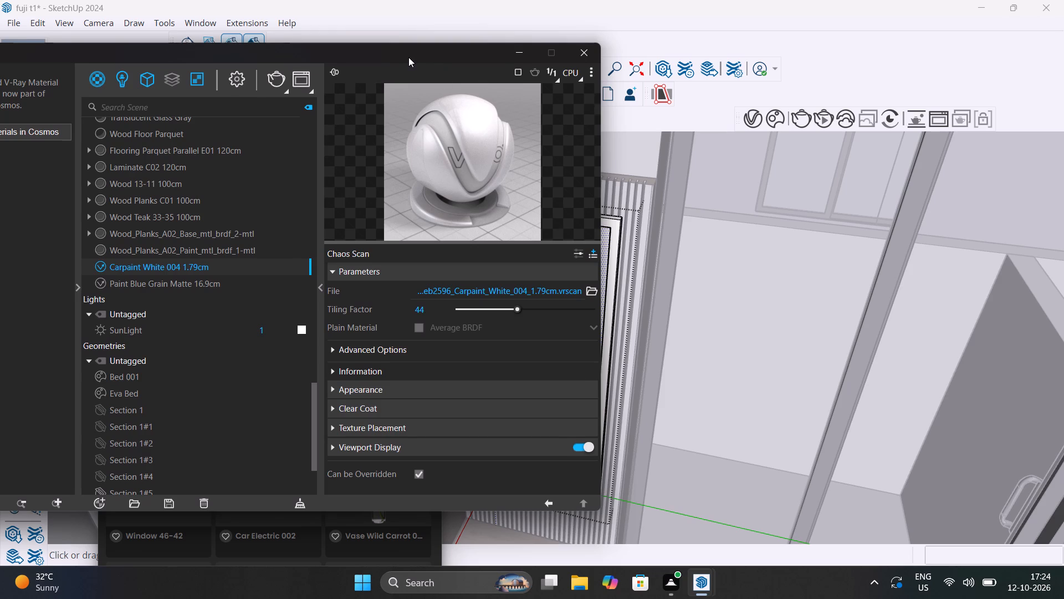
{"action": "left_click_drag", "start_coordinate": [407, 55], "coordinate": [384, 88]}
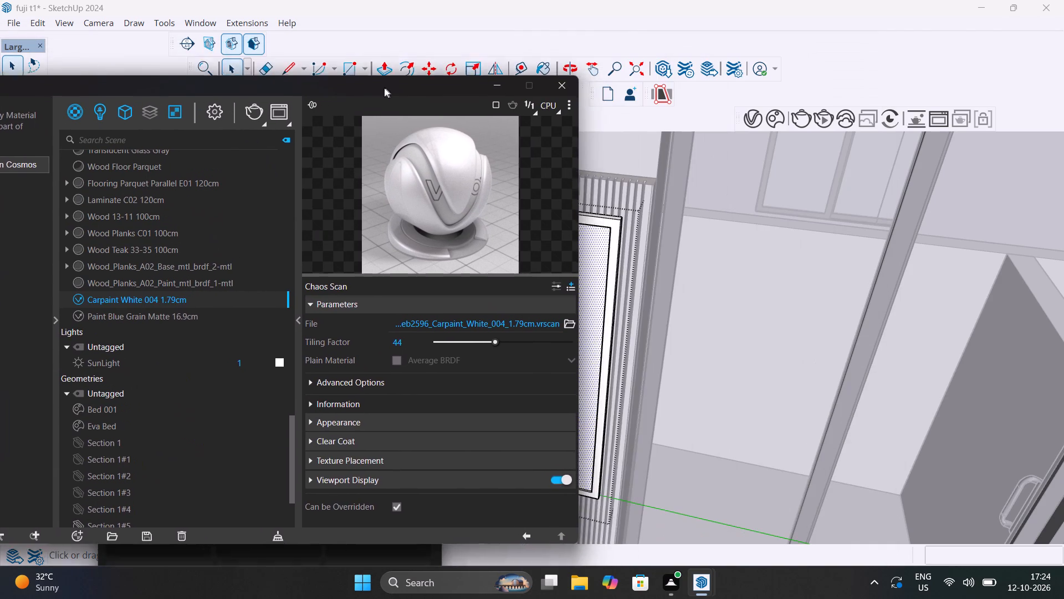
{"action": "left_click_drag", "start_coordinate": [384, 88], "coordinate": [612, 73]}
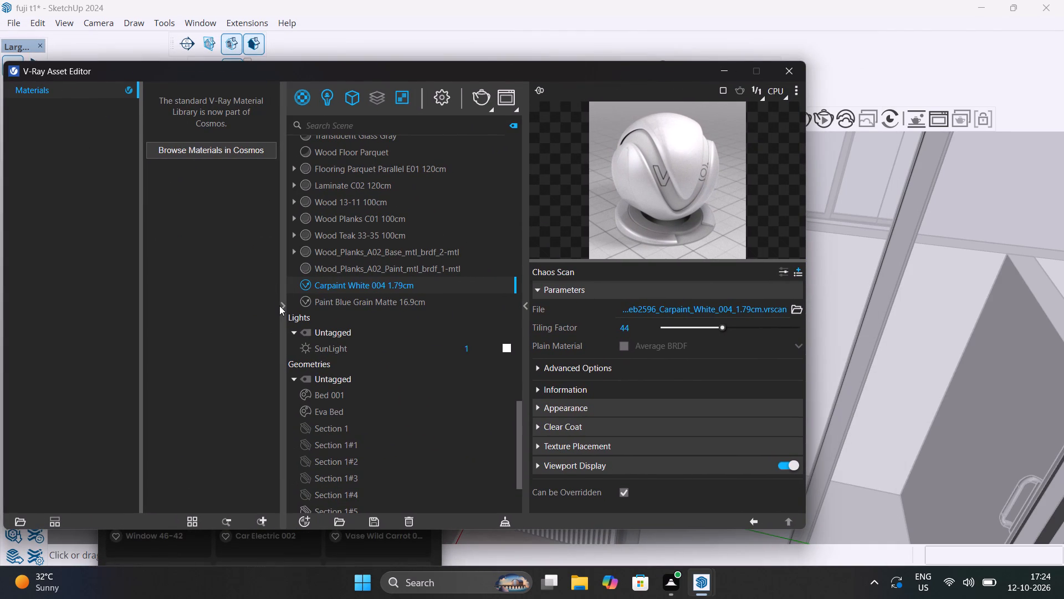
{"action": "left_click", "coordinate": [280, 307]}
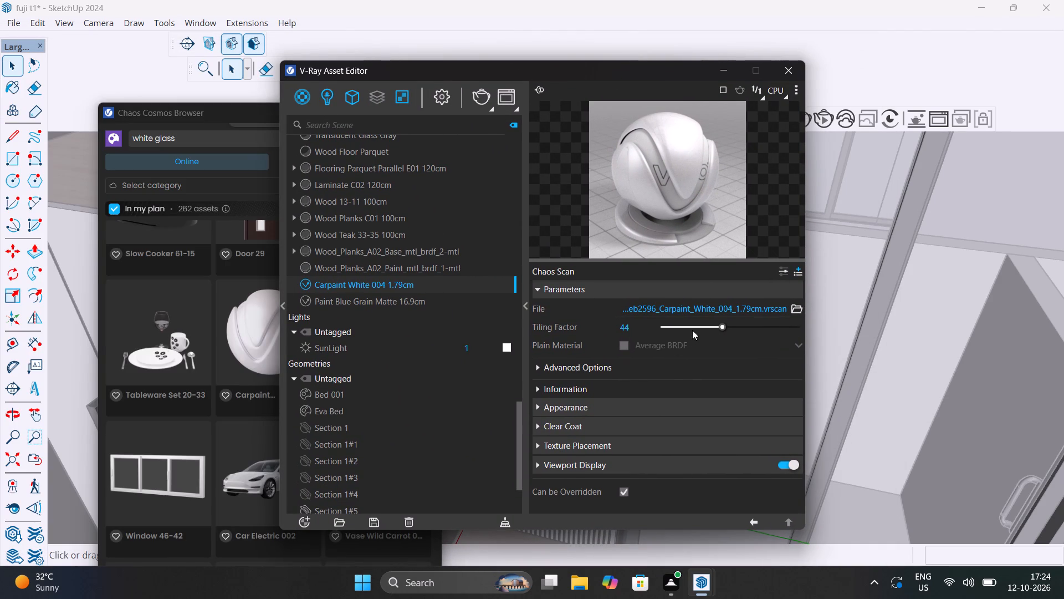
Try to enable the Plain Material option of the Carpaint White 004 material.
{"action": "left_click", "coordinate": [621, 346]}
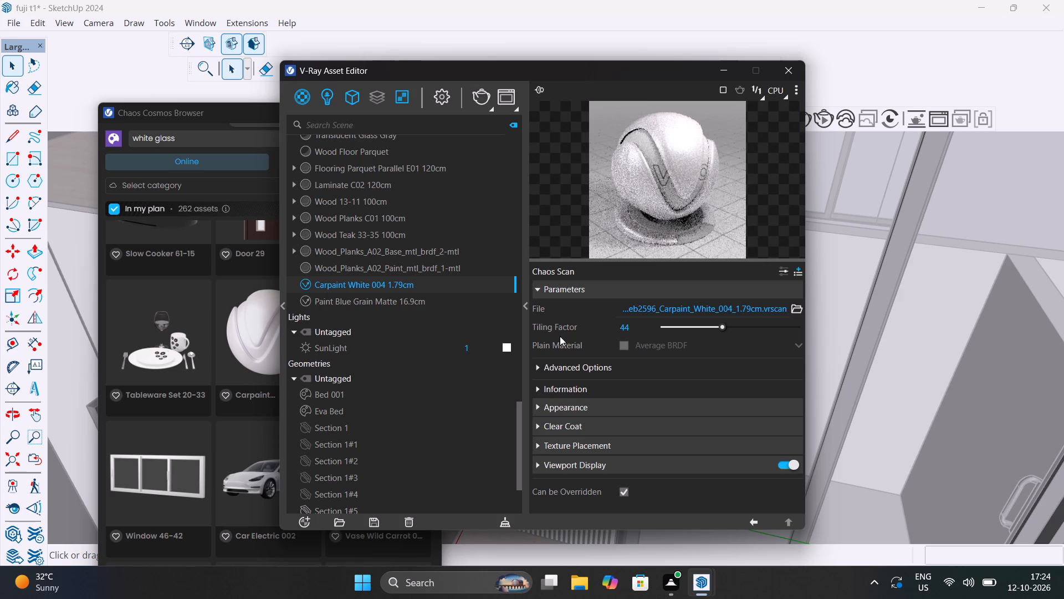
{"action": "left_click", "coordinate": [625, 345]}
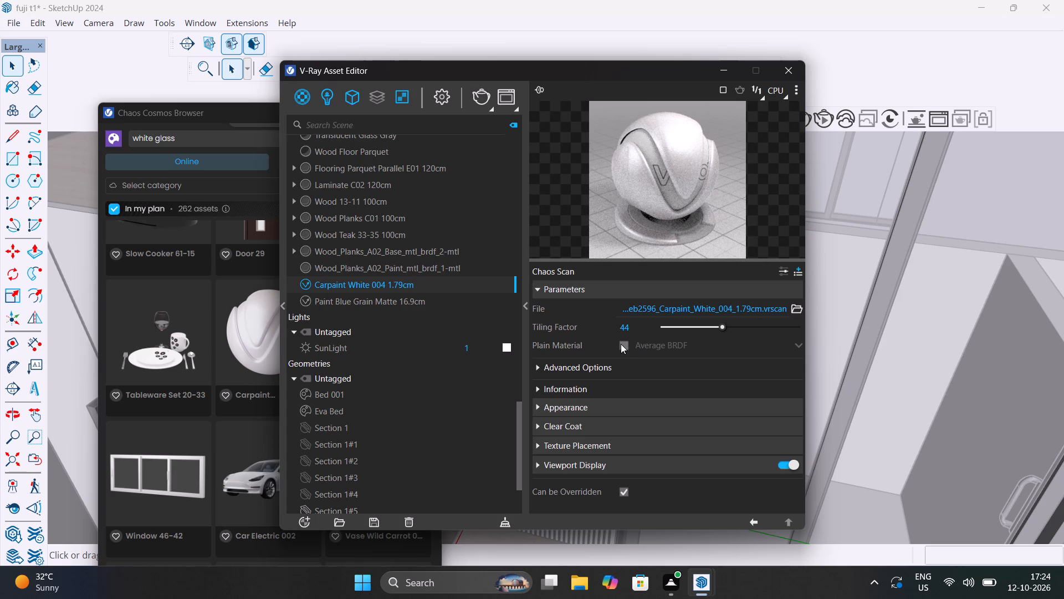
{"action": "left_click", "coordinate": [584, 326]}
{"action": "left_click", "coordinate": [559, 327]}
Add a Translucency attribute to the Carpaint White 004 material.
{"action": "left_click", "coordinate": [797, 274]}
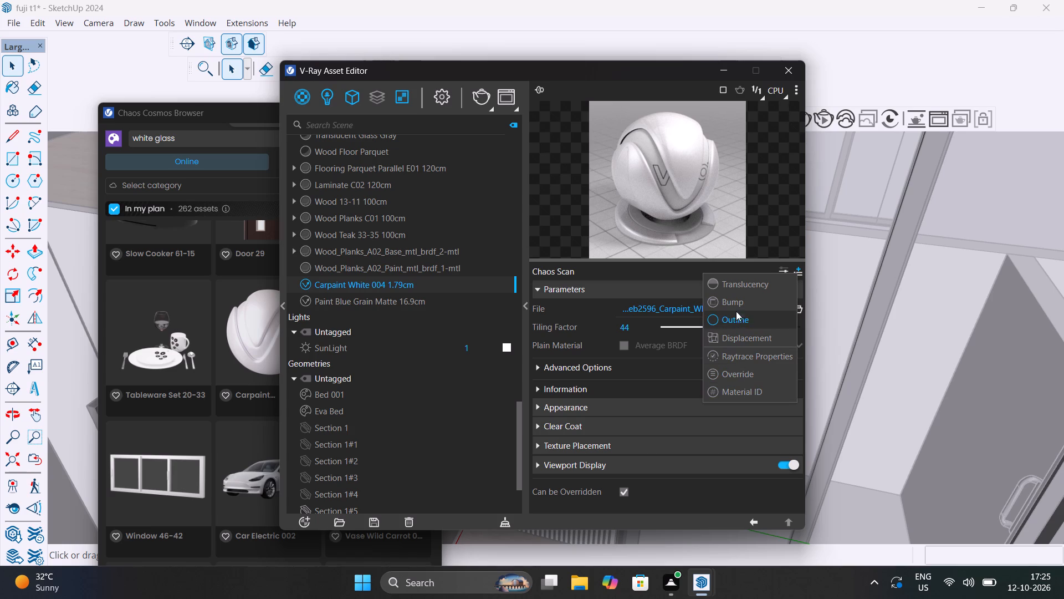
{"action": "left_click", "coordinate": [737, 289]}
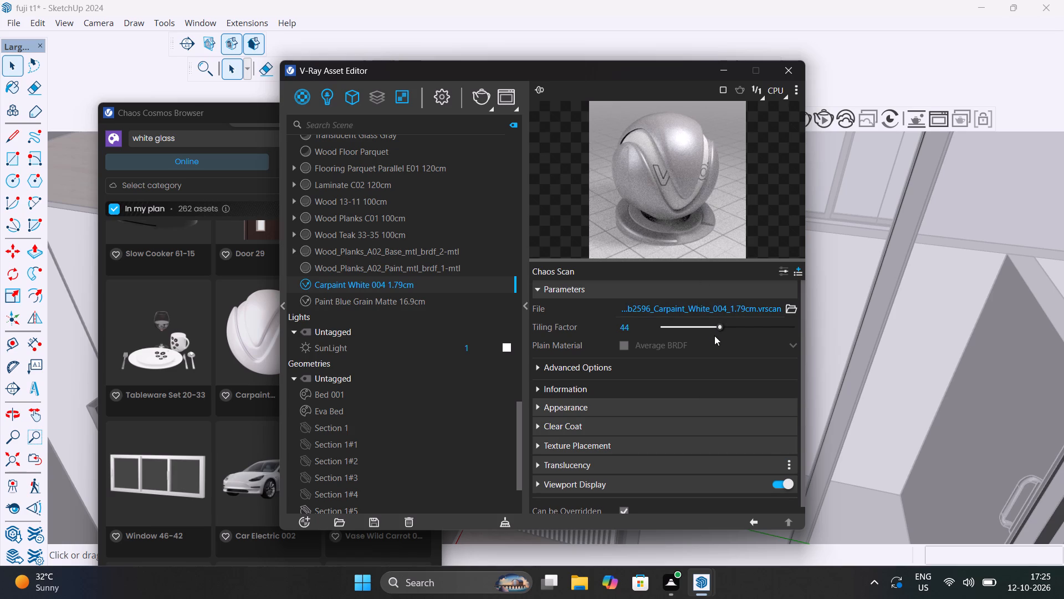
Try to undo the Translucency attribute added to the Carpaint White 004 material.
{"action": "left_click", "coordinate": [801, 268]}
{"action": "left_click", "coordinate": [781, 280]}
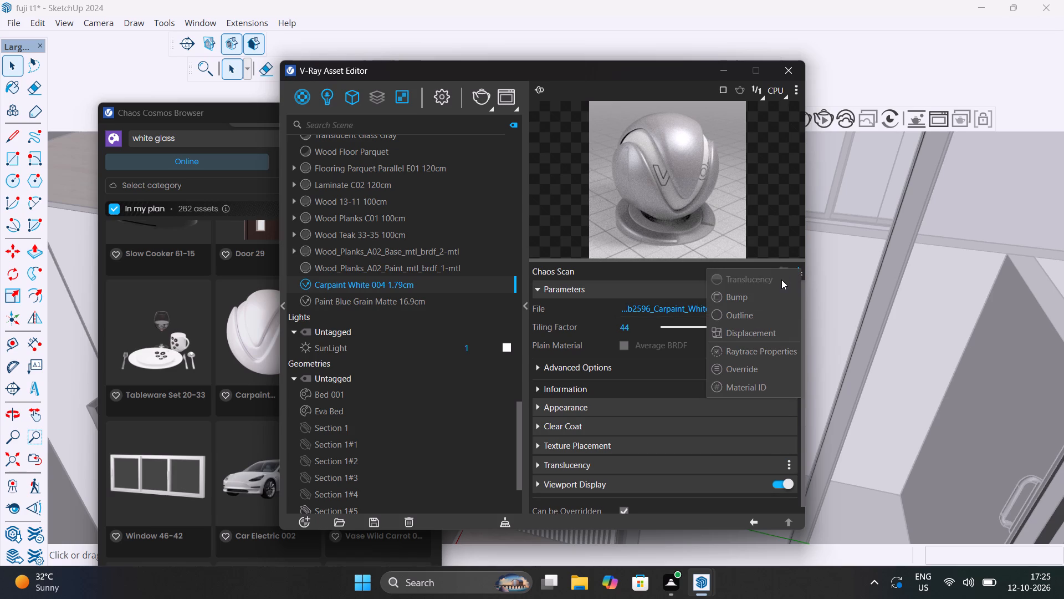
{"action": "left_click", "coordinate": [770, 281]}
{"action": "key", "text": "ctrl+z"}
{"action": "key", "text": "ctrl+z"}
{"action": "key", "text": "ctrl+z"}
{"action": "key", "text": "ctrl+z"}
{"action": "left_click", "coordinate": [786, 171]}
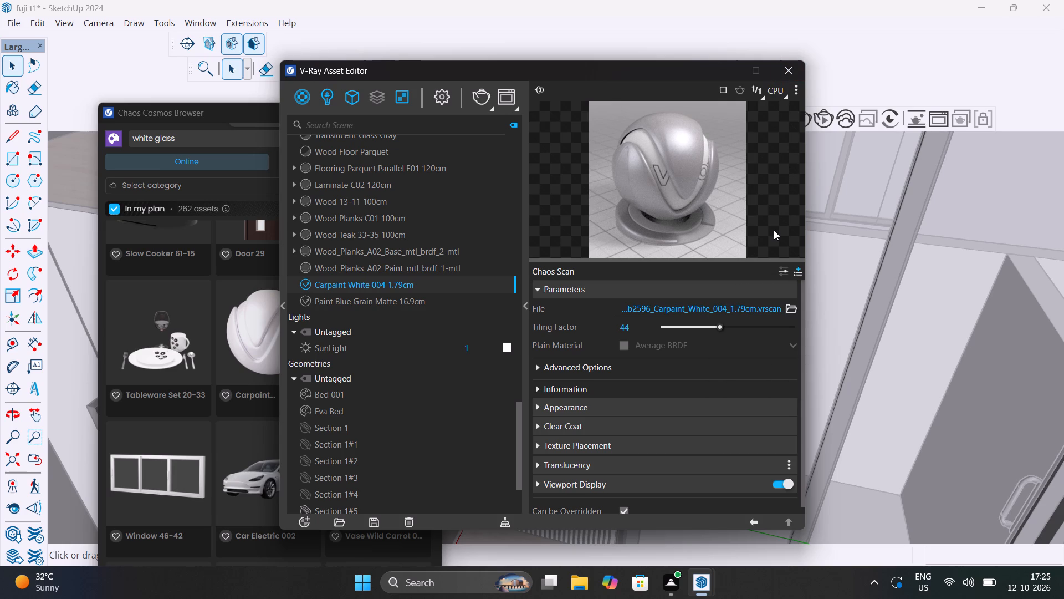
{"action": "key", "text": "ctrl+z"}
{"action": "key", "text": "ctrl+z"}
In the material's Advanced Options, test Transparency by switching it off and on again, and enable Two Sided.
{"action": "left_click", "coordinate": [646, 366]}
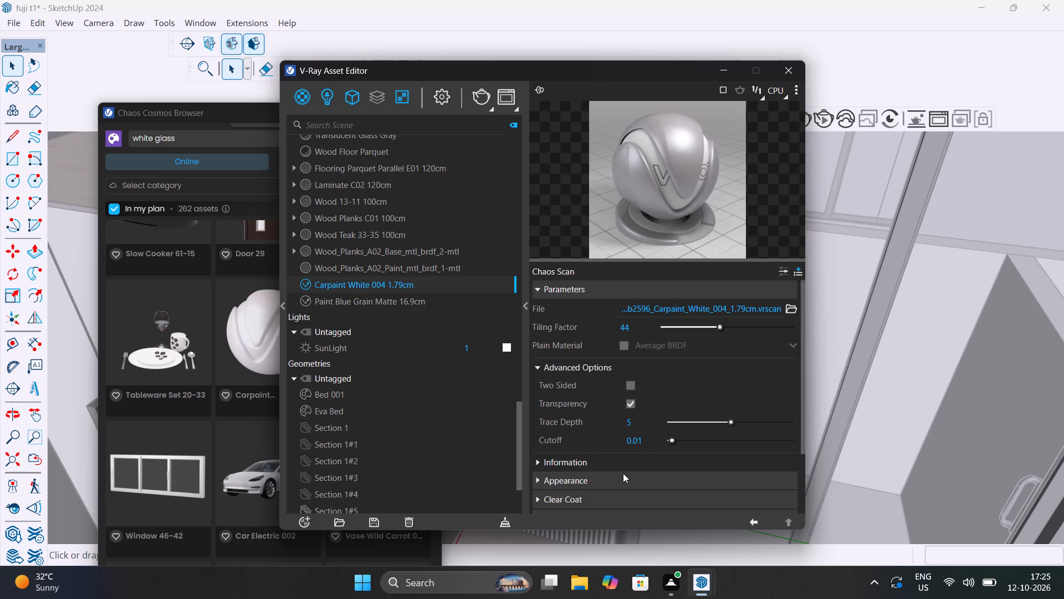
{"action": "left_click", "coordinate": [628, 403]}
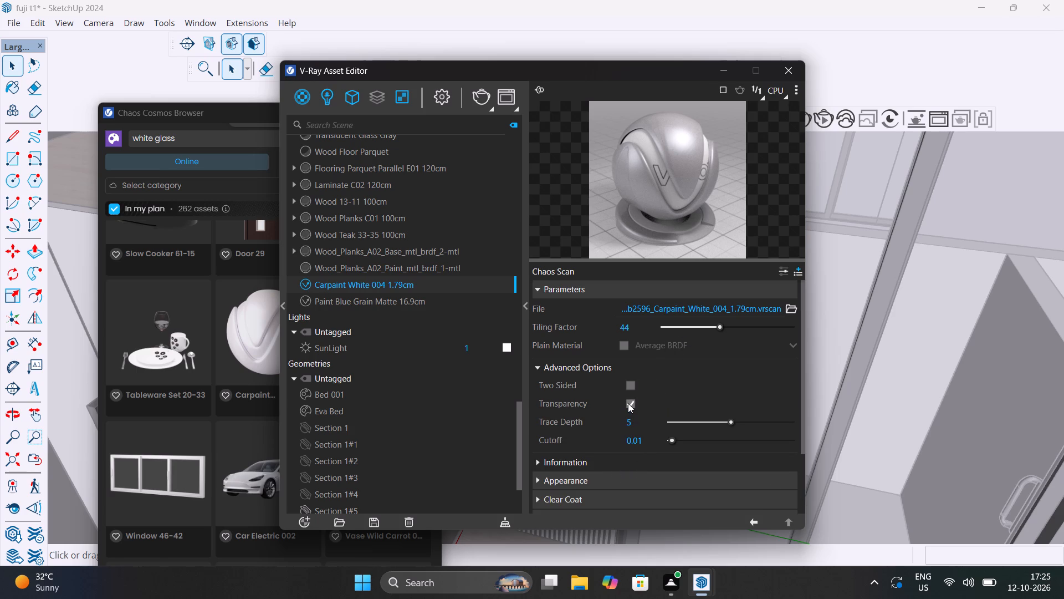
{"action": "left_click", "coordinate": [628, 403]}
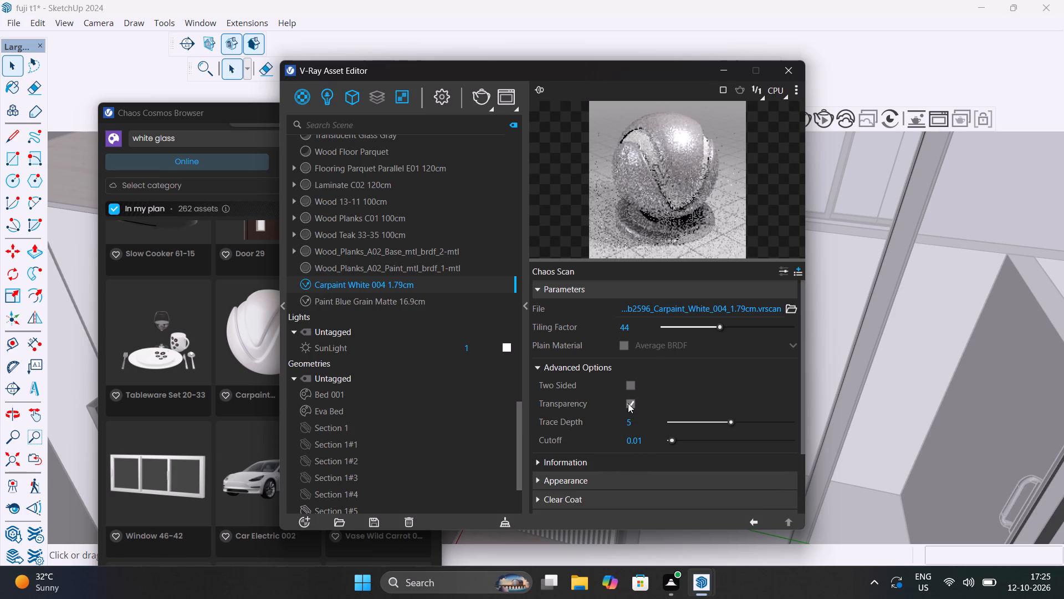
{"action": "left_click", "coordinate": [631, 384]}
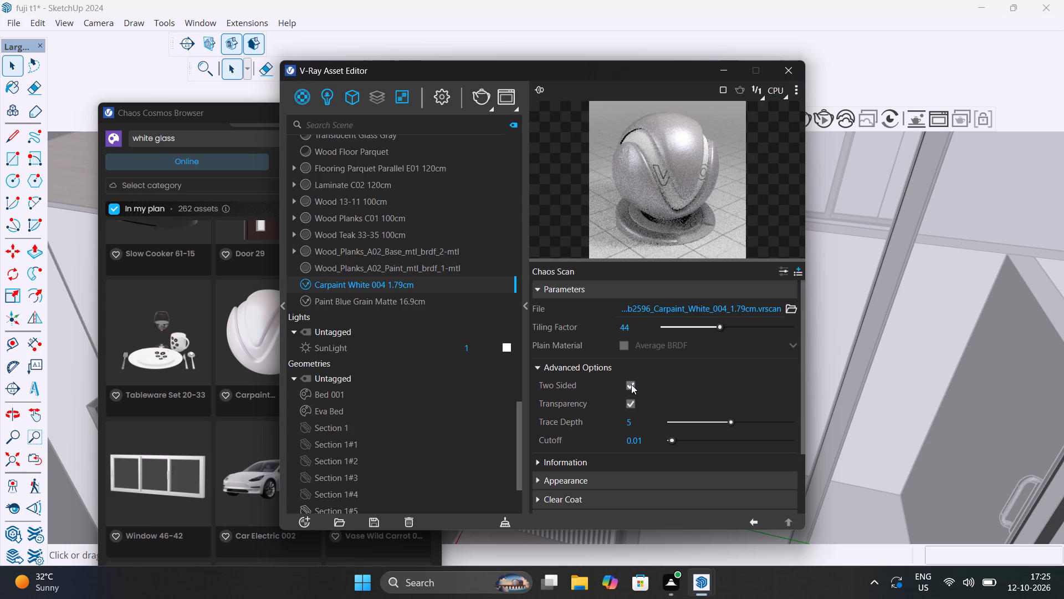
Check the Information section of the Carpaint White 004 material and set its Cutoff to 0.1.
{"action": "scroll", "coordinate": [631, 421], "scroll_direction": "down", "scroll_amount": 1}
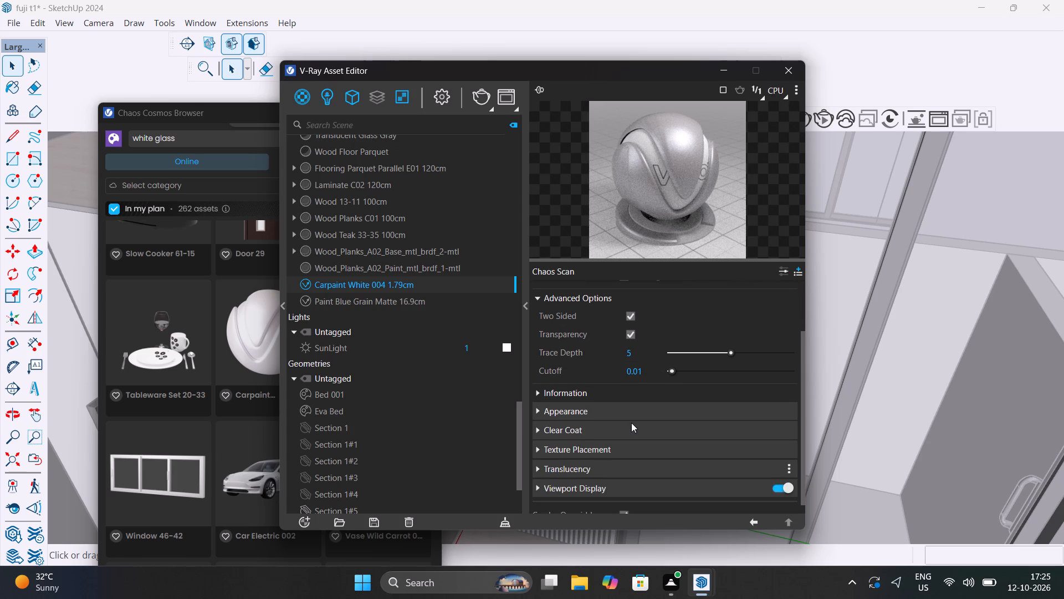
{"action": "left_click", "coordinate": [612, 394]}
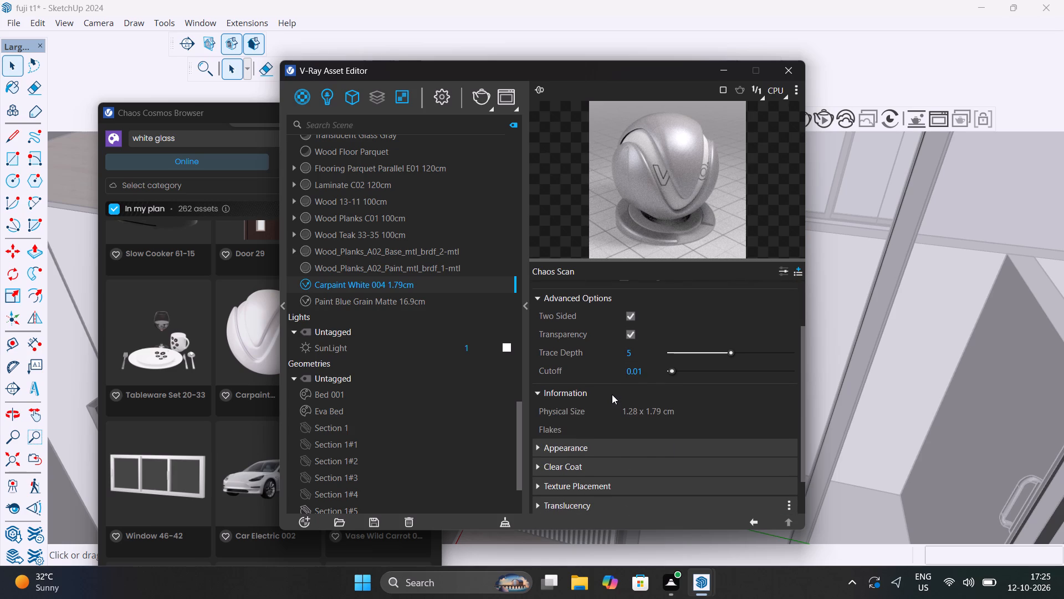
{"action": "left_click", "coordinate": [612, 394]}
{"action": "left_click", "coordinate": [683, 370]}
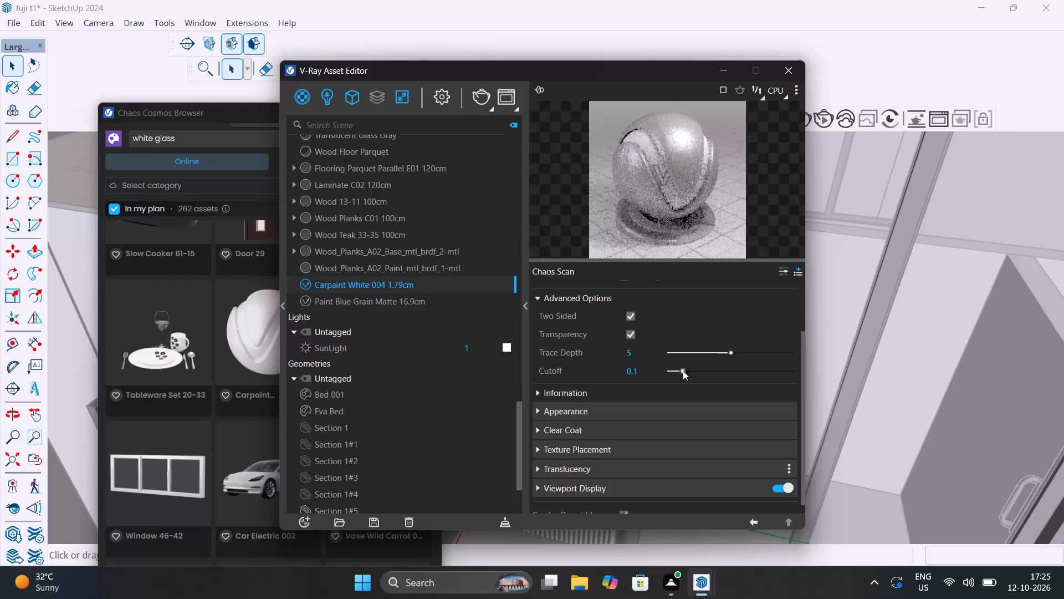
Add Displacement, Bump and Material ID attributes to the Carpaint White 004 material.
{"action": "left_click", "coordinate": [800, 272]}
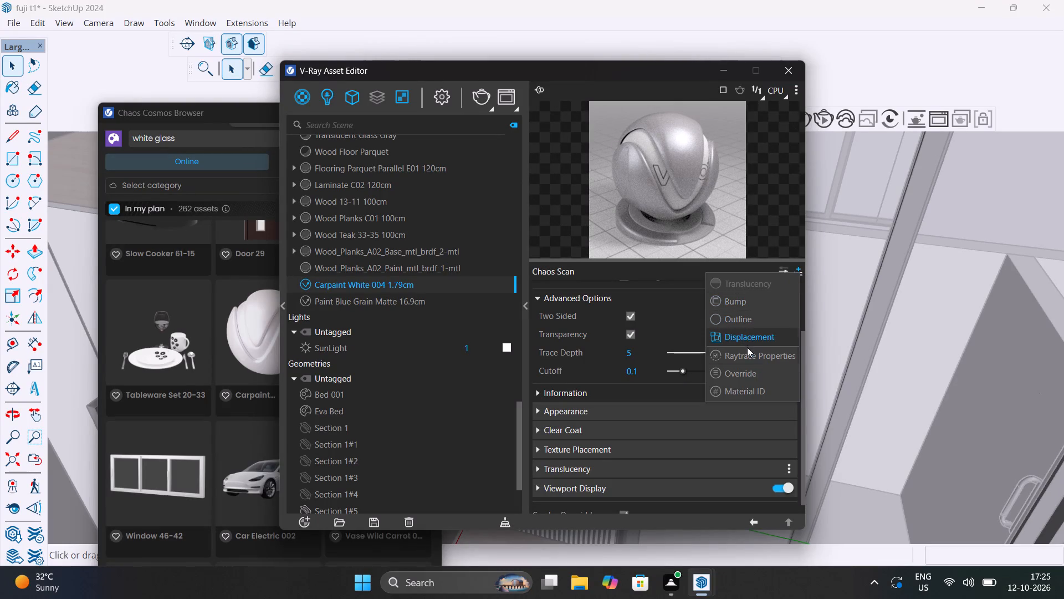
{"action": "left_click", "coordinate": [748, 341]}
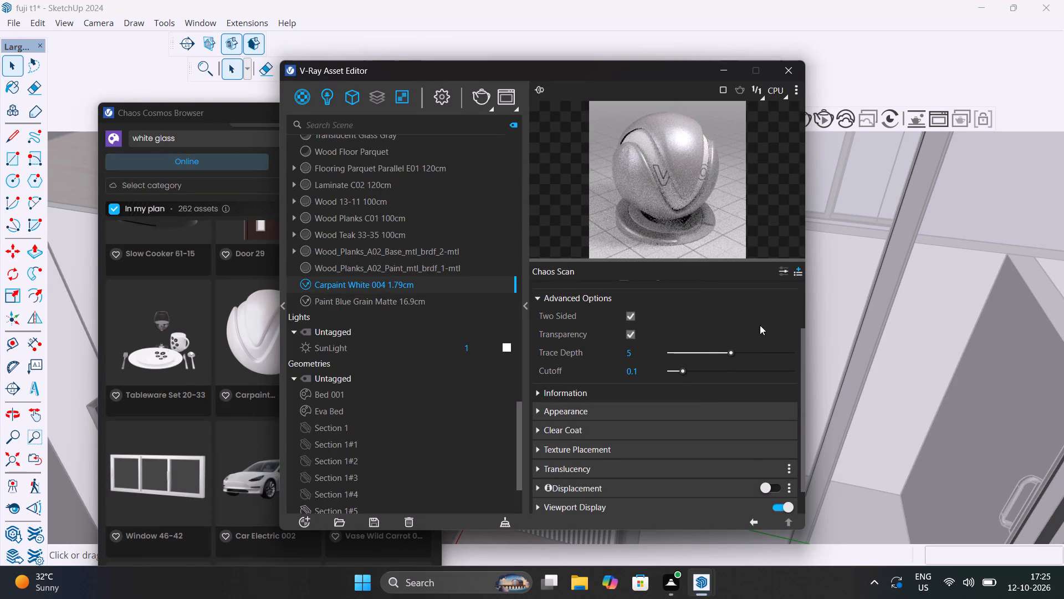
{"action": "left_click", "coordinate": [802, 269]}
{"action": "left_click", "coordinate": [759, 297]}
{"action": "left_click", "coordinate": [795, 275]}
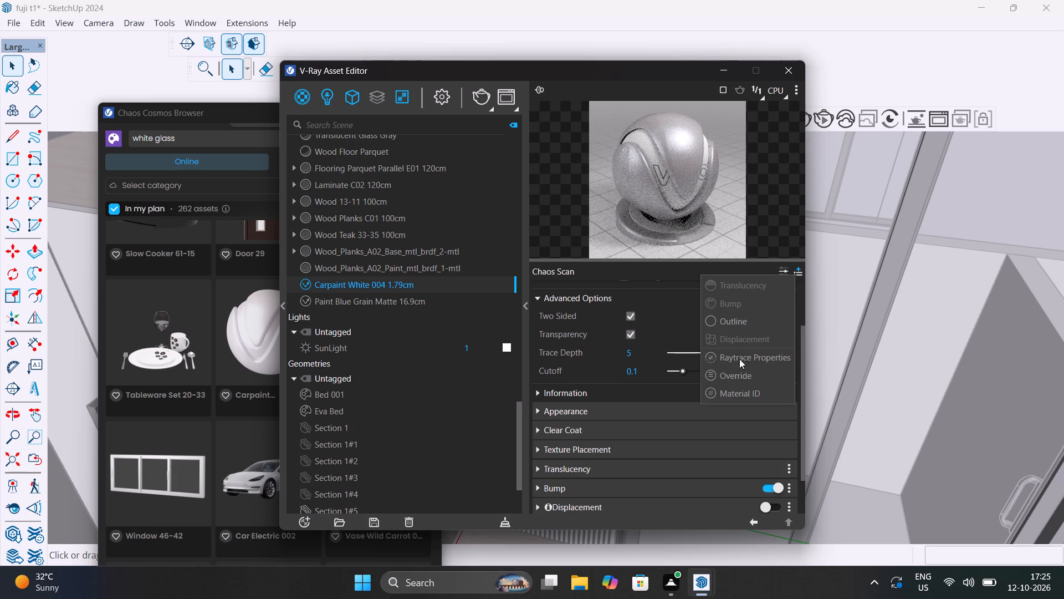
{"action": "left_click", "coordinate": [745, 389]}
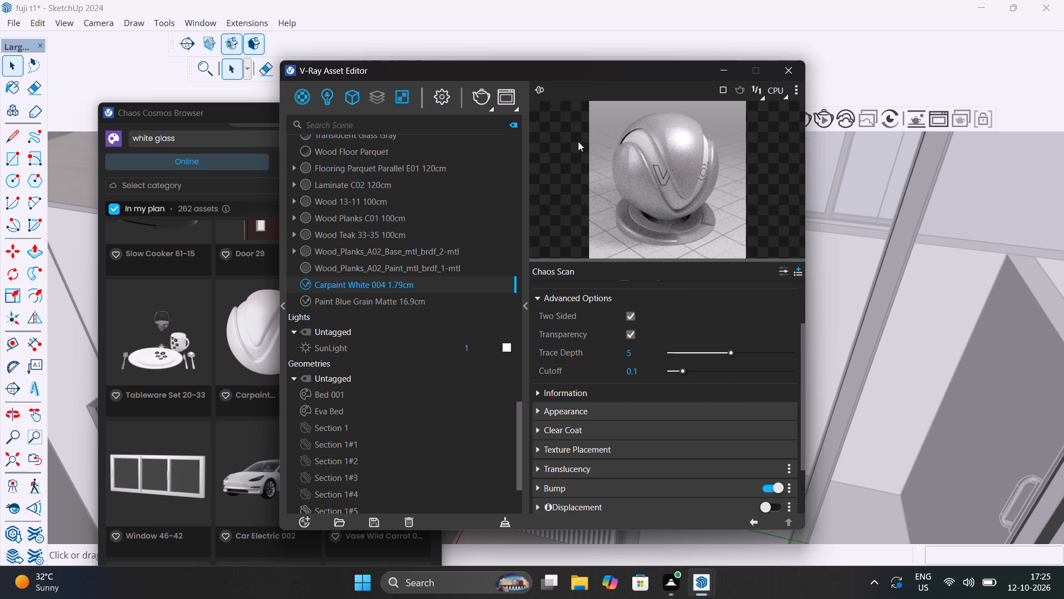
Run a test render of the wardrobe's framed panel, inspect its finish, and close the frame buffer.
{"action": "left_click_drag", "start_coordinate": [601, 63], "coordinate": [550, 226]}
{"action": "left_click_drag", "start_coordinate": [584, 76], "coordinate": [536, 100]}
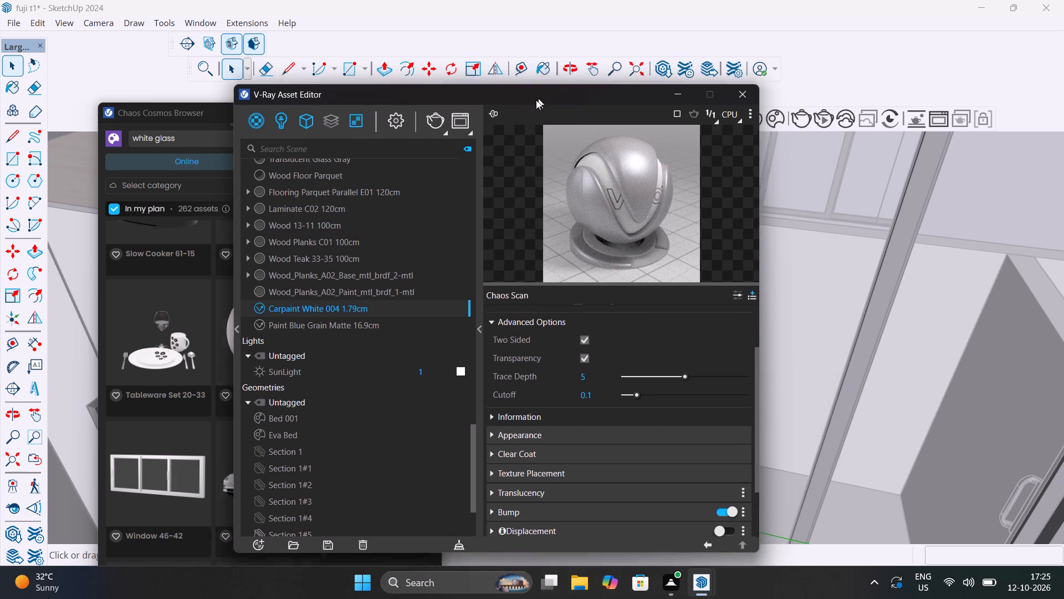
{"action": "left_click_drag", "start_coordinate": [536, 100], "coordinate": [839, 86]}
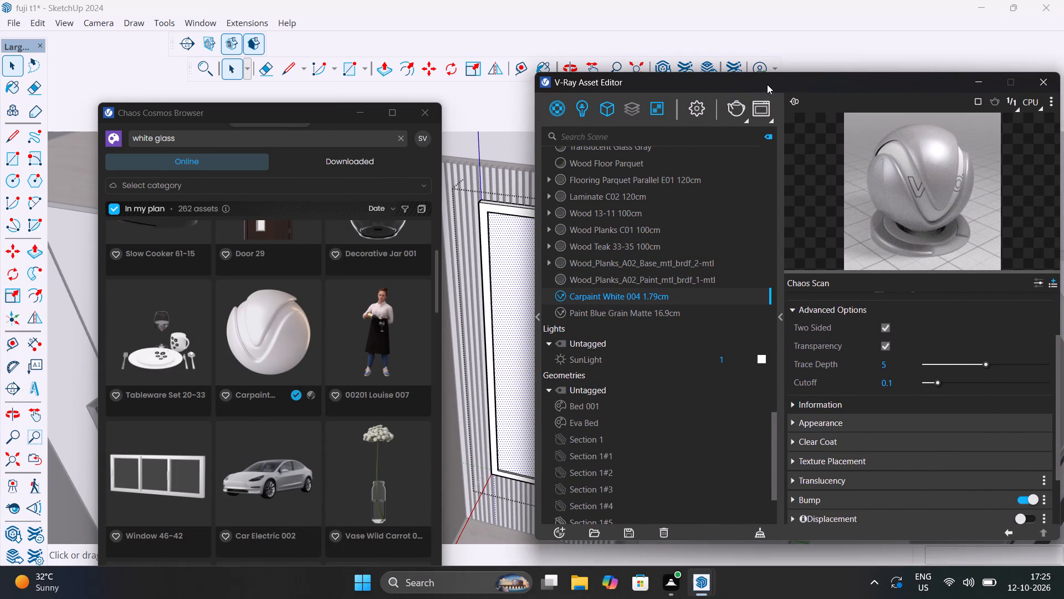
{"action": "left_click", "coordinate": [734, 110]}
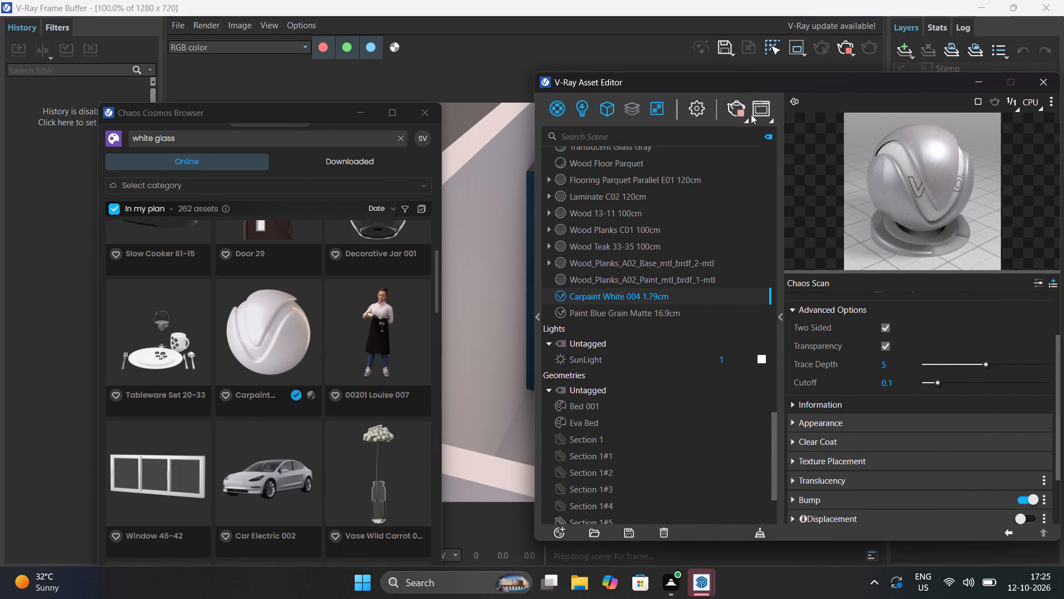
{"action": "left_click_drag", "start_coordinate": [771, 80], "coordinate": [536, 398]}
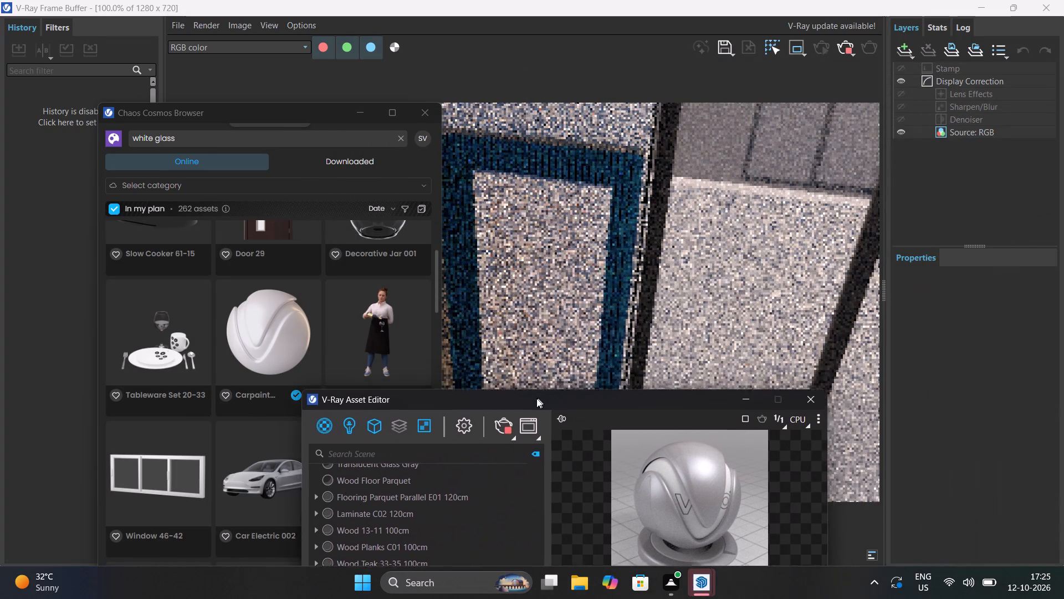
{"action": "left_click_drag", "start_coordinate": [536, 398], "coordinate": [485, 430]}
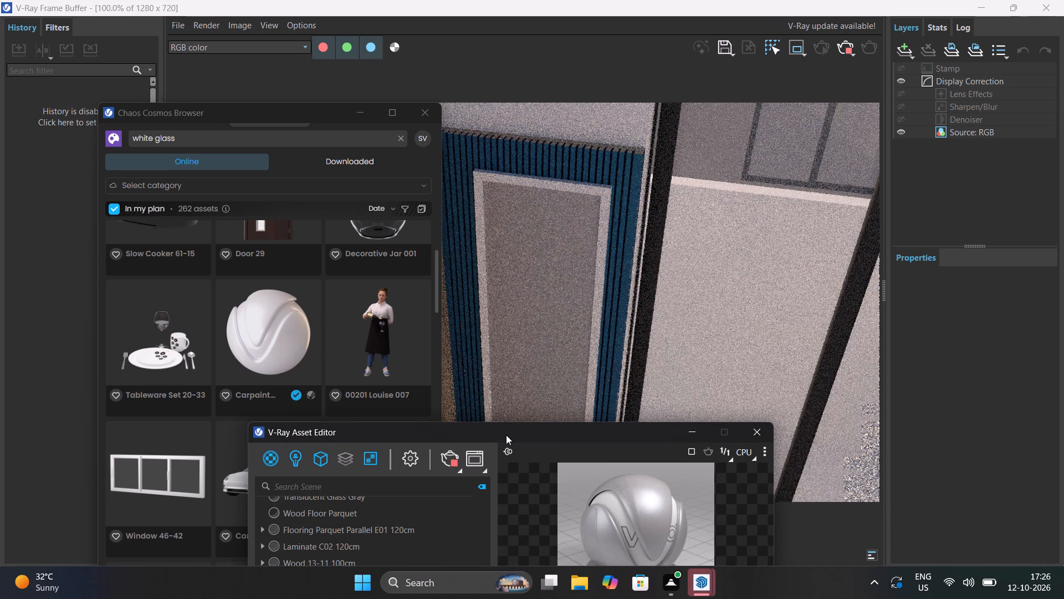
{"action": "left_click_drag", "start_coordinate": [506, 435], "coordinate": [708, 54]}
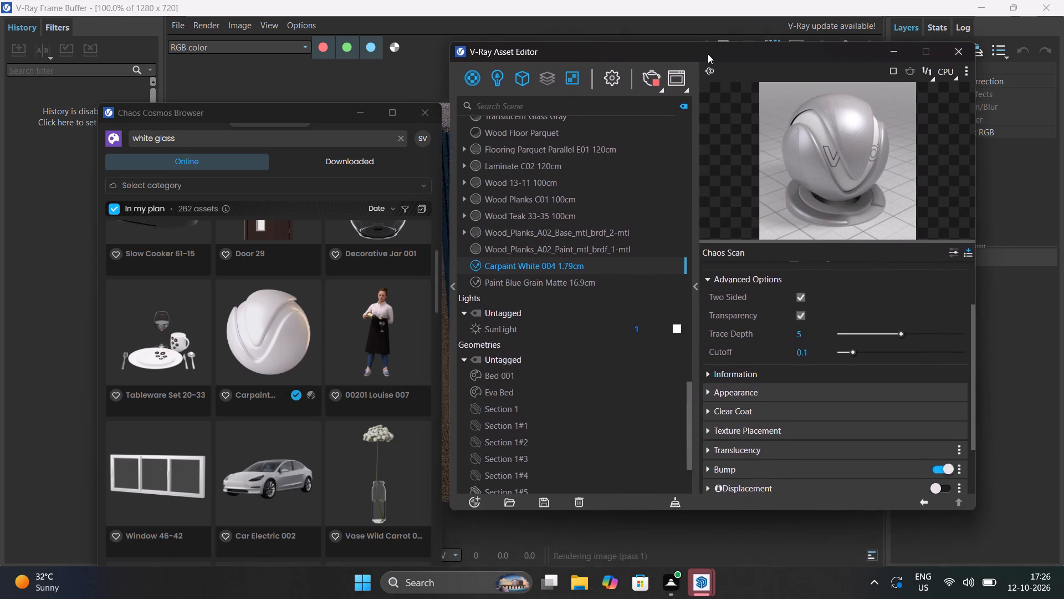
{"action": "left_click_drag", "start_coordinate": [708, 54], "coordinate": [661, 87]}
{"action": "left_click", "coordinate": [908, 83]}
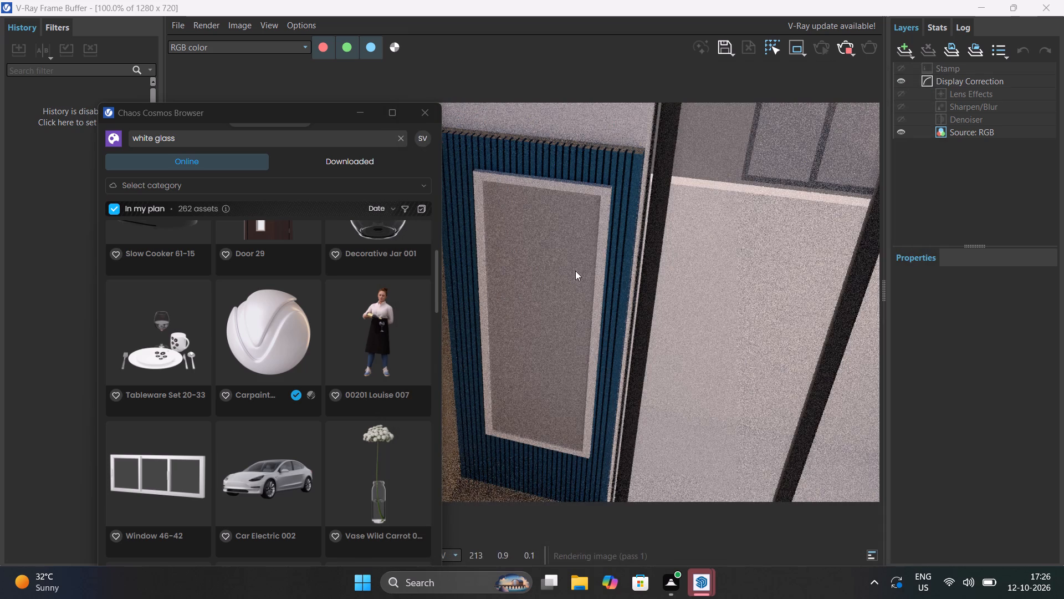
{"action": "left_click", "coordinate": [1040, 8]}
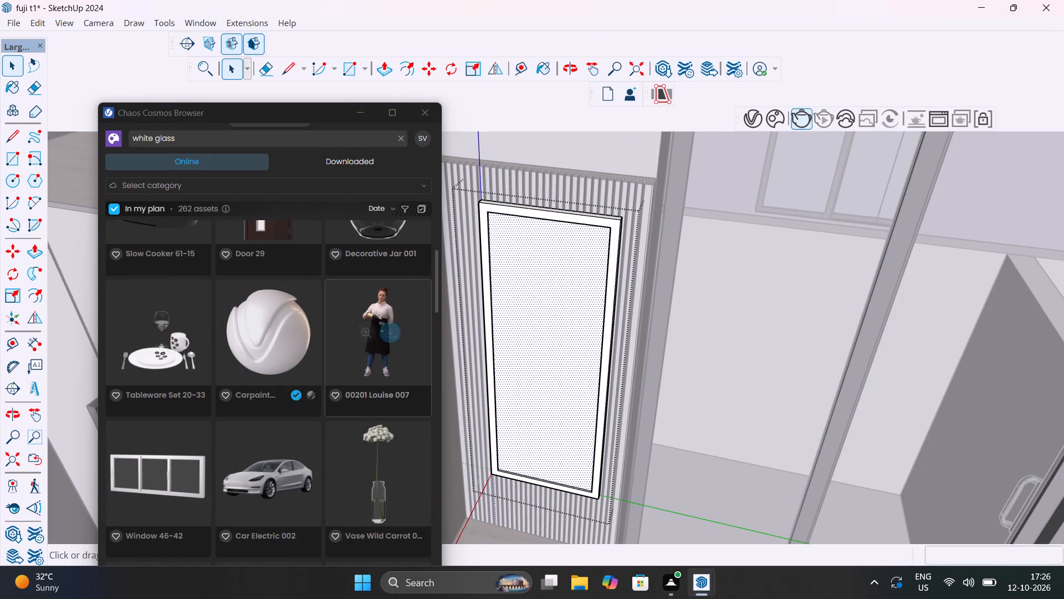
Delete the Carpaint White 004 1.79cm material from the scene.
{"action": "left_click", "coordinate": [757, 119]}
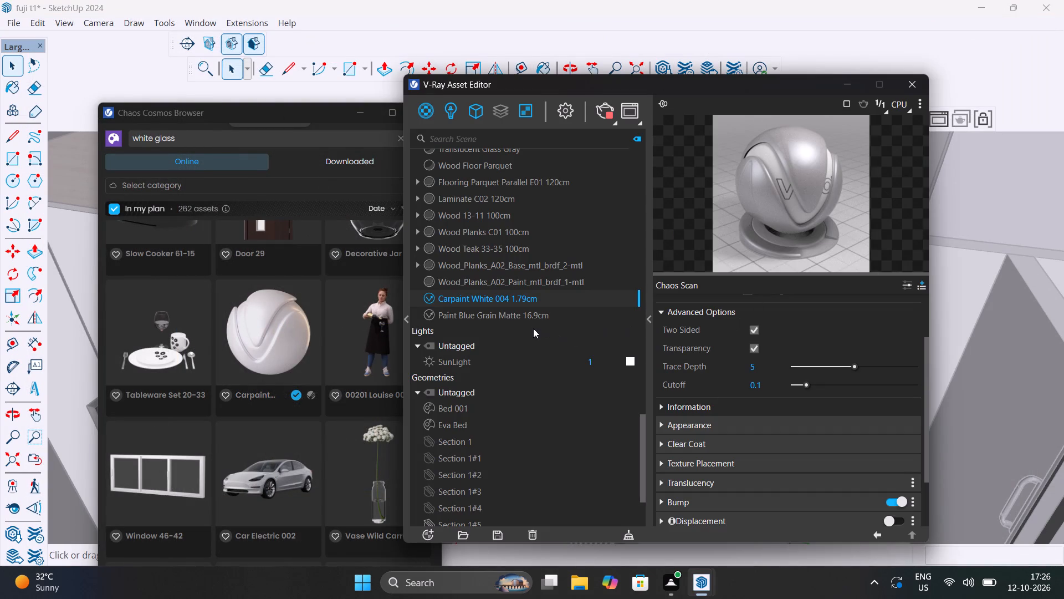
{"action": "right_click", "coordinate": [559, 300]}
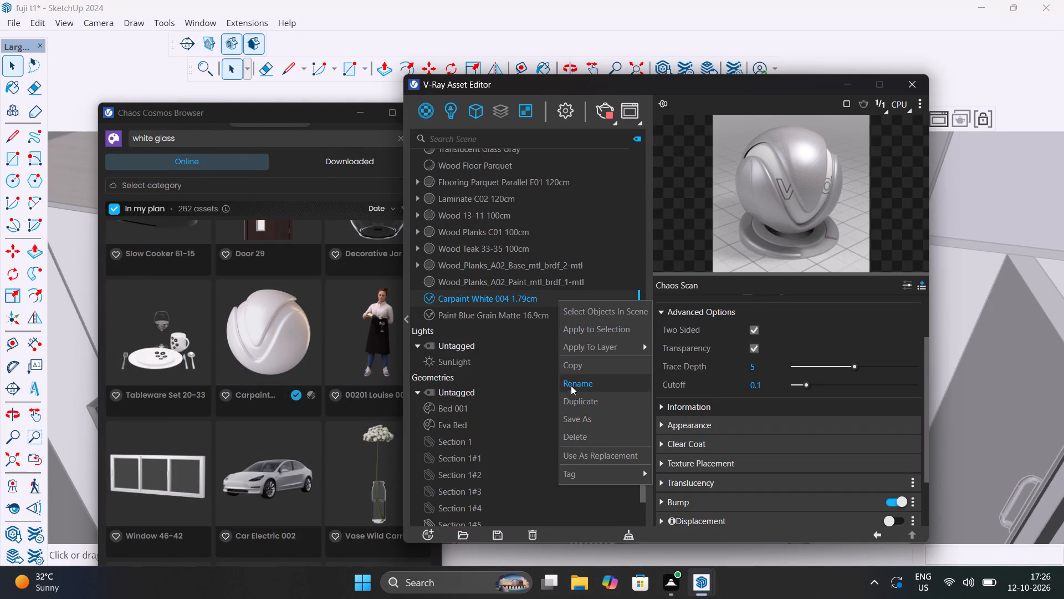
{"action": "left_click", "coordinate": [584, 435]}
{"action": "left_click", "coordinate": [572, 291]}
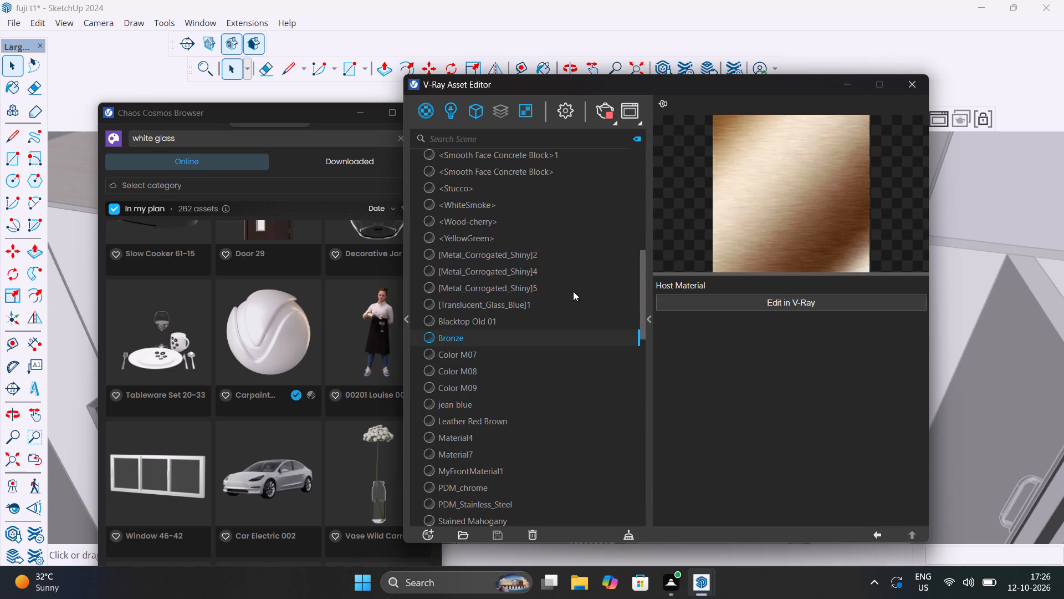
Browse the white glass results in the Chaos Cosmos Browser for a suitable panel material, and close the browser.
{"action": "left_click_drag", "start_coordinate": [645, 82], "coordinate": [833, 283]}
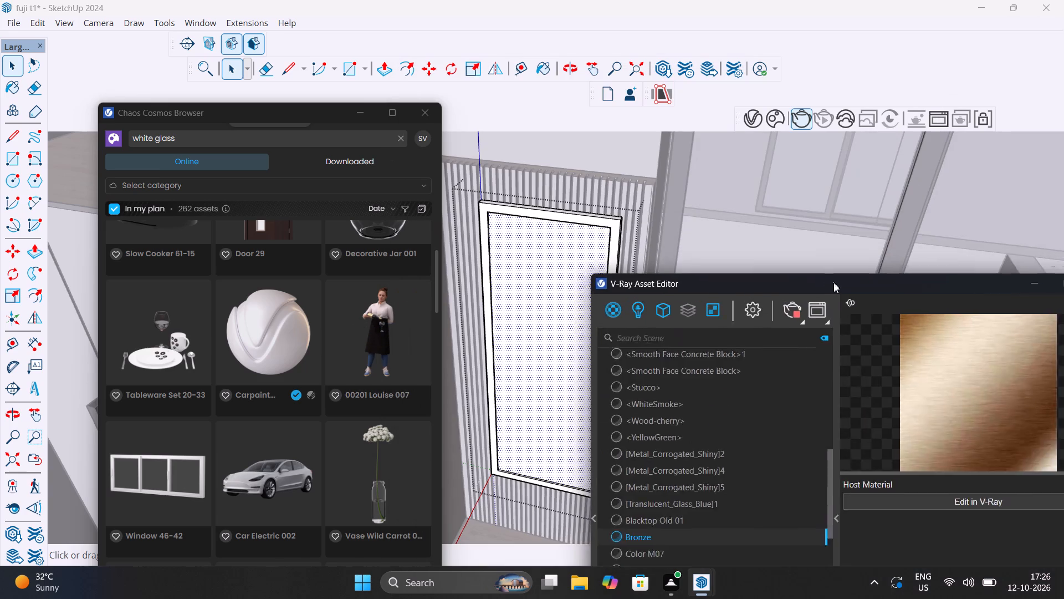
{"action": "left_click_drag", "start_coordinate": [833, 283], "coordinate": [835, 143]}
{"action": "scroll", "coordinate": [373, 336], "scroll_direction": "down", "scroll_amount": 3}
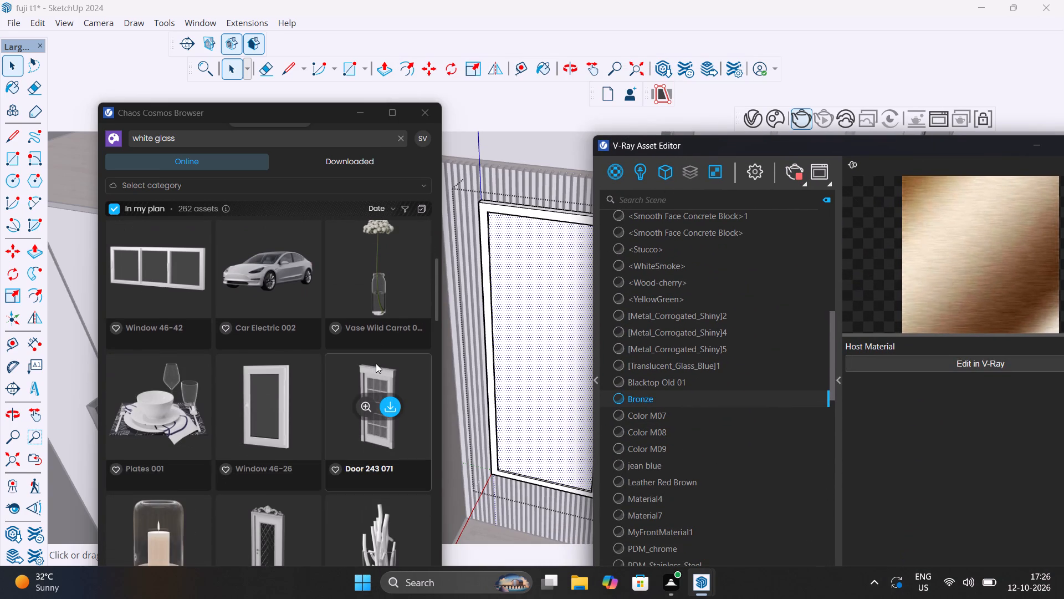
{"action": "scroll", "coordinate": [369, 379], "scroll_direction": "down", "scroll_amount": 4}
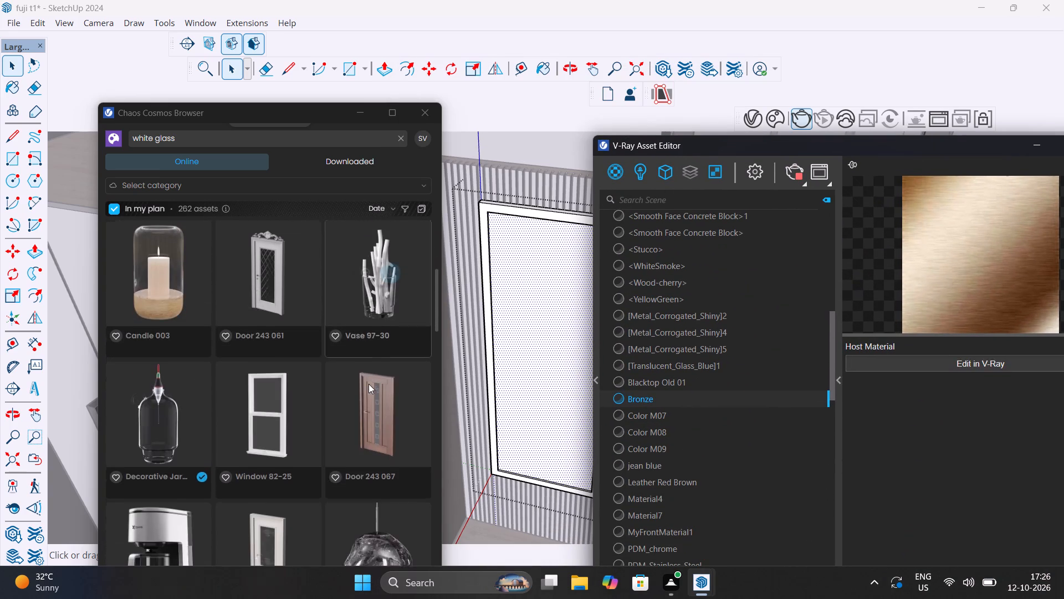
{"action": "scroll", "coordinate": [369, 384], "scroll_direction": "down", "scroll_amount": 19}
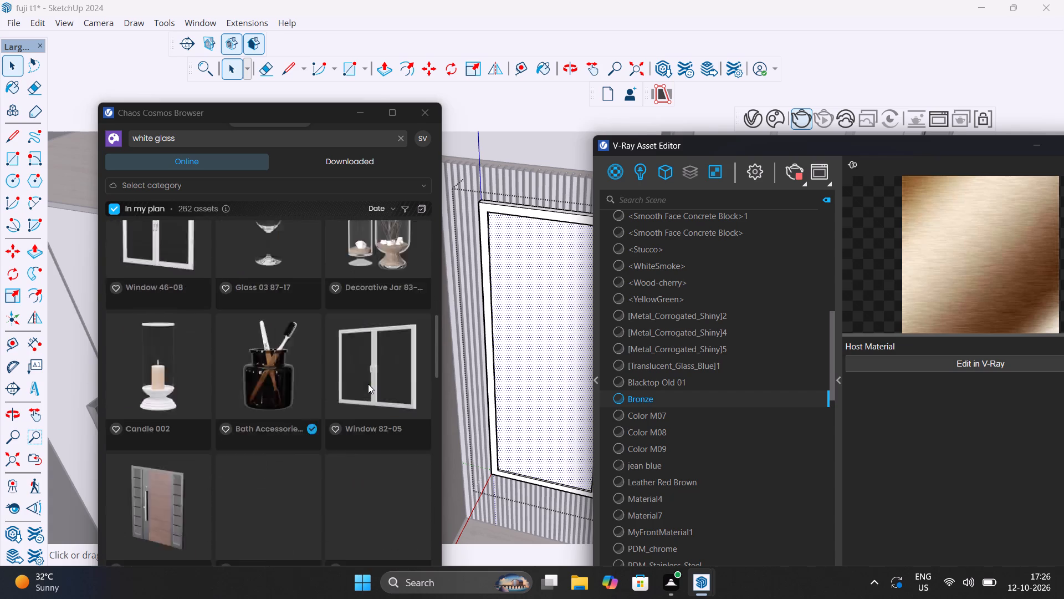
{"action": "scroll", "coordinate": [368, 384], "scroll_direction": "up", "scroll_amount": 7}
{"action": "left_click", "coordinate": [424, 100]}
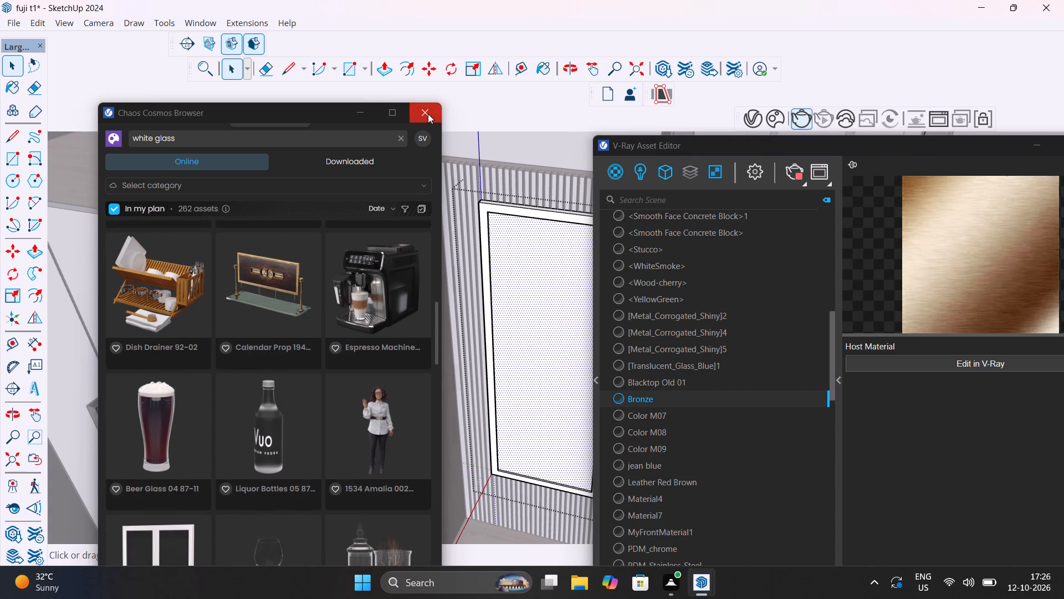
{"action": "left_click", "coordinate": [428, 114]}
Create a new Generic V-Ray material in the scene.
{"action": "left_click", "coordinate": [643, 172]}
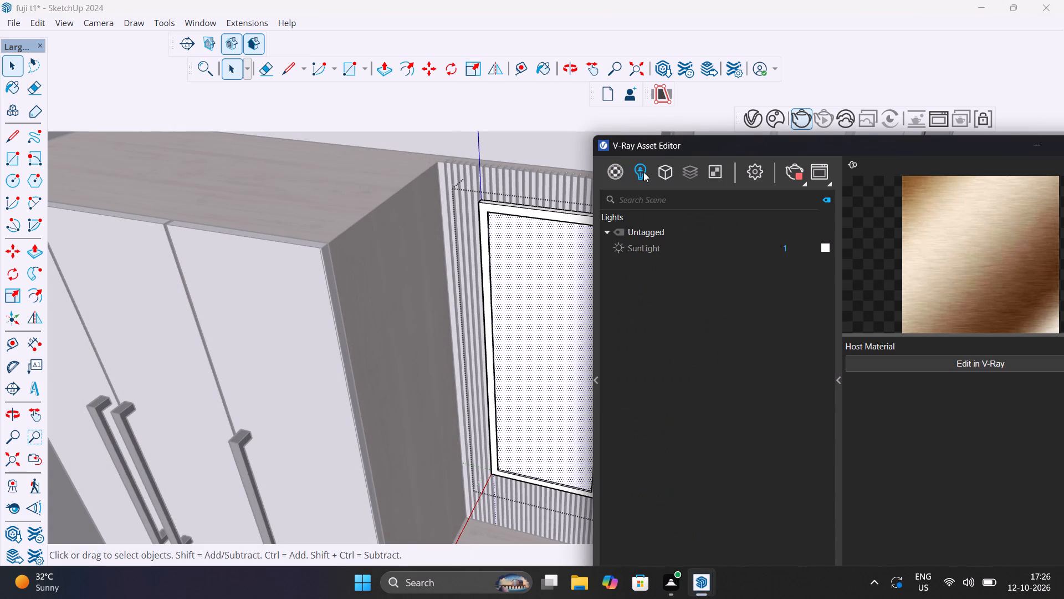
{"action": "left_click", "coordinate": [610, 172]}
{"action": "right_click", "coordinate": [610, 172]}
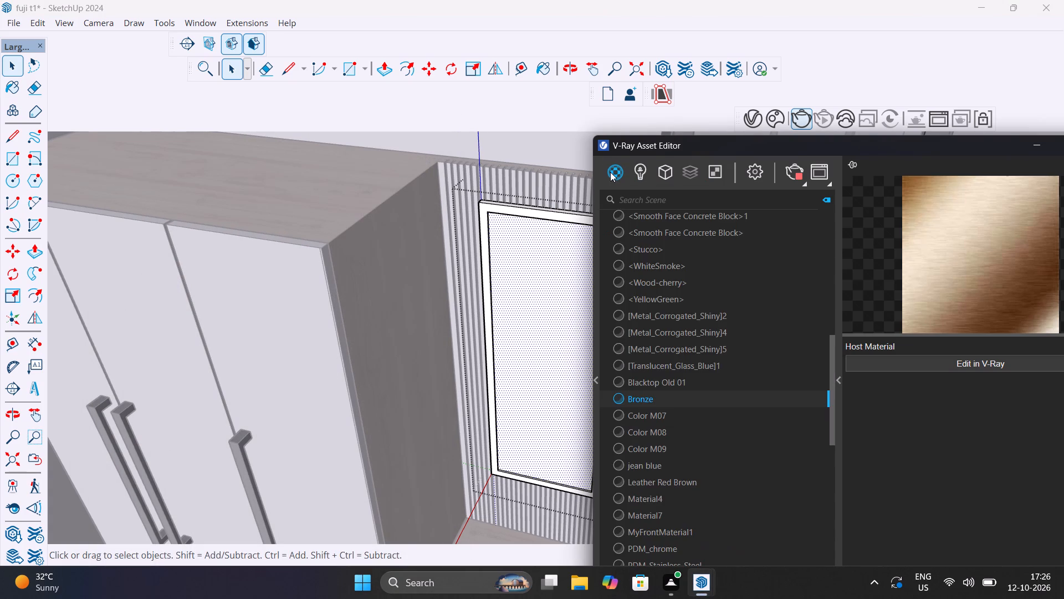
{"action": "left_click", "coordinate": [649, 198]}
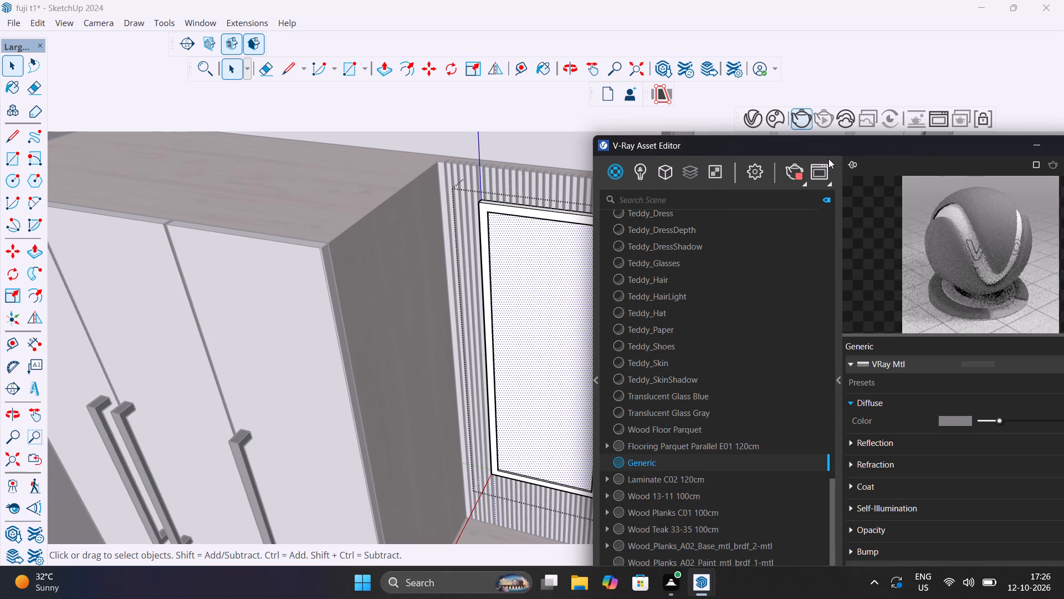
Set the Generic material's Diffuse colour to the saved near-white swatch, R 0.976, G 0.971, B 0.971.
{"action": "middle_click_drag", "start_coordinate": [804, 149], "coordinate": [524, 164]}
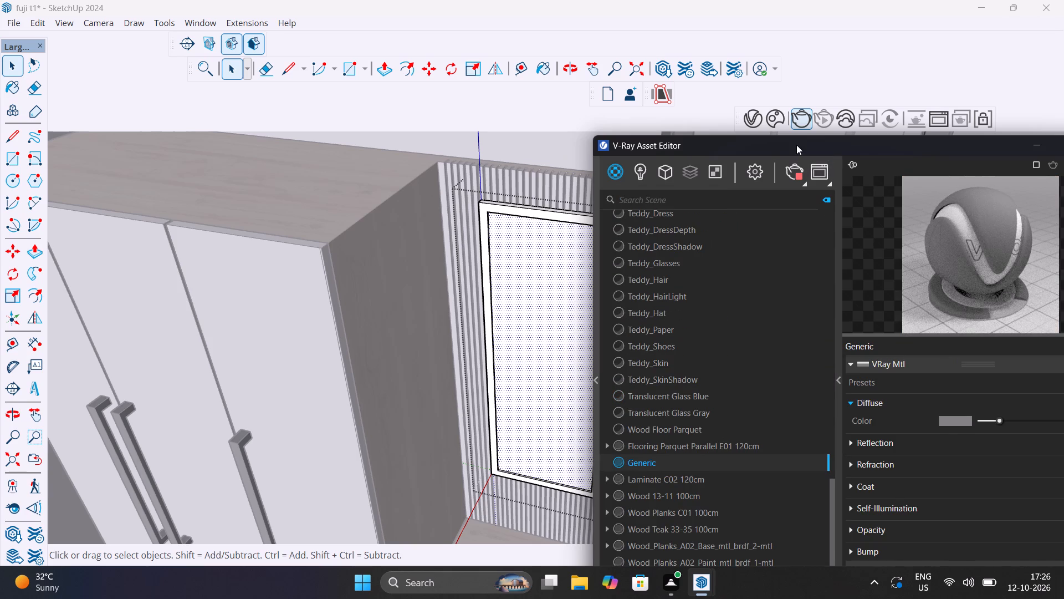
{"action": "middle_click_drag", "start_coordinate": [796, 144], "coordinate": [554, 143]}
{"action": "left_click_drag", "start_coordinate": [783, 145], "coordinate": [364, 118]}
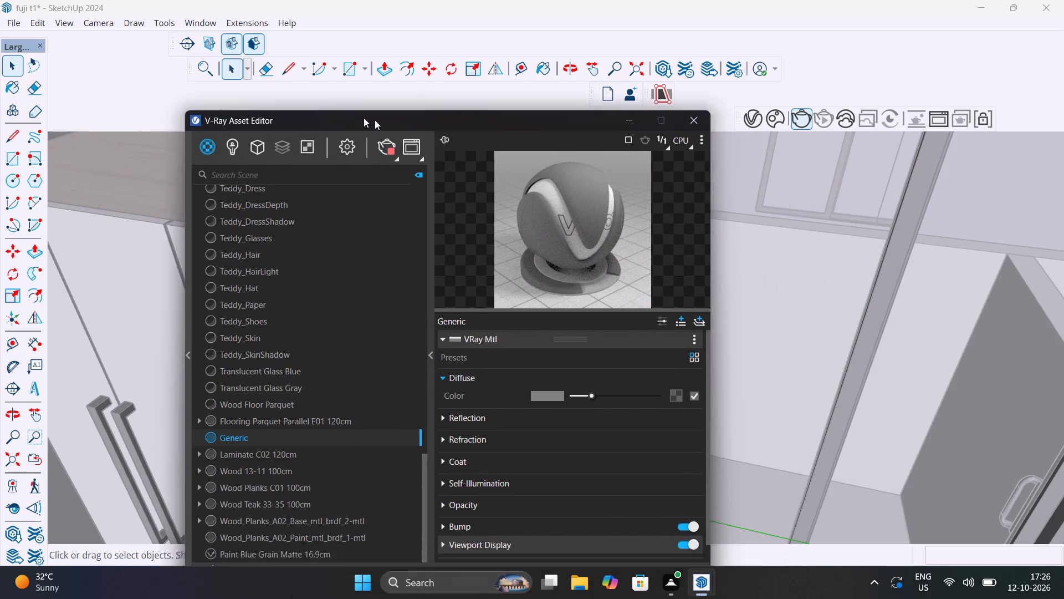
{"action": "left_click_drag", "start_coordinate": [364, 118], "coordinate": [183, 84]}
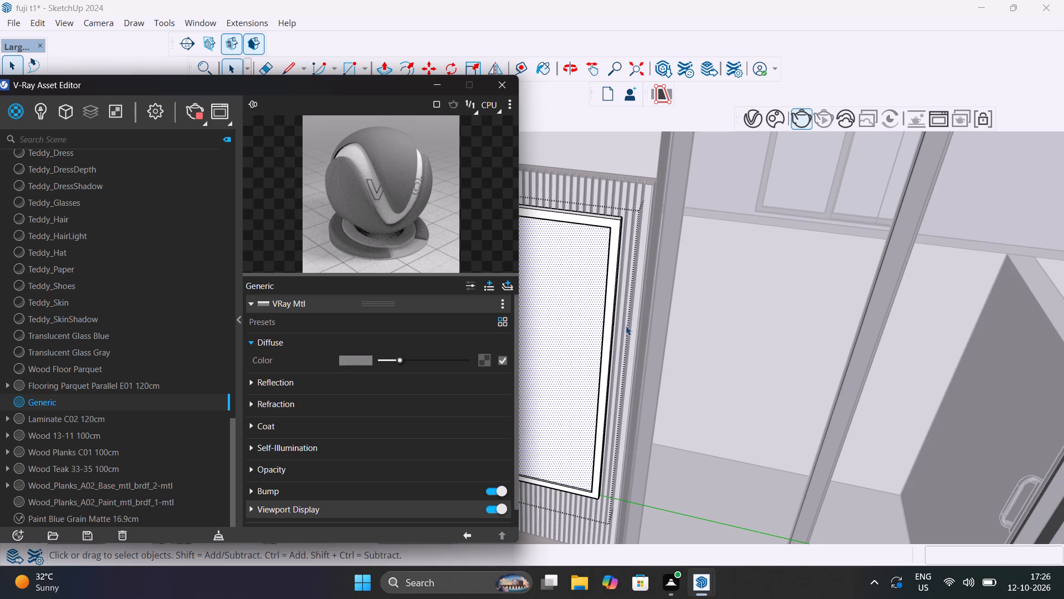
{"action": "middle_click_drag", "start_coordinate": [626, 326], "coordinate": [807, 291]}
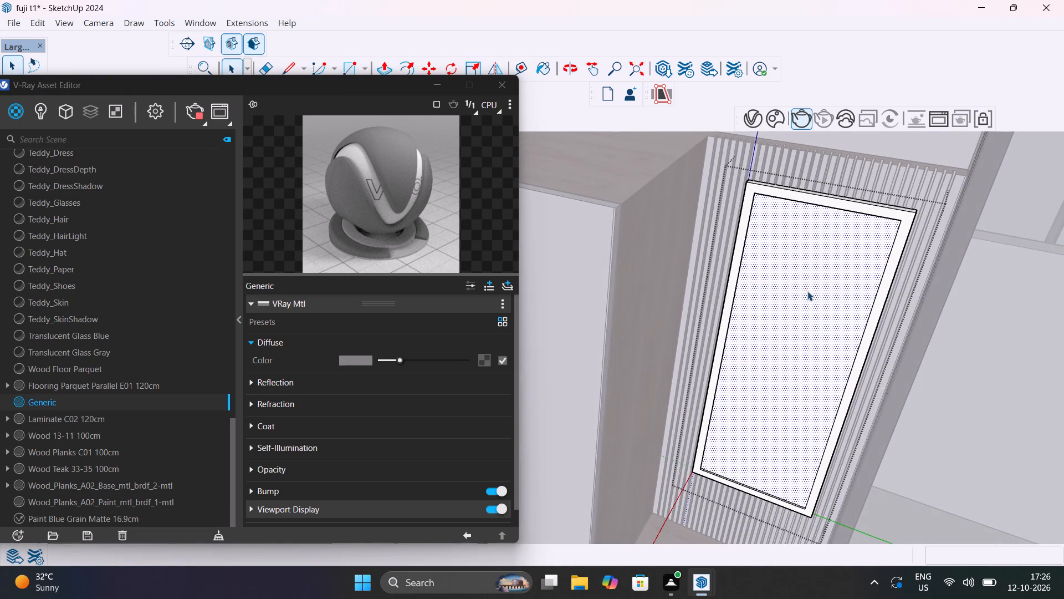
{"action": "scroll", "coordinate": [809, 291], "scroll_direction": "up", "scroll_amount": 1}
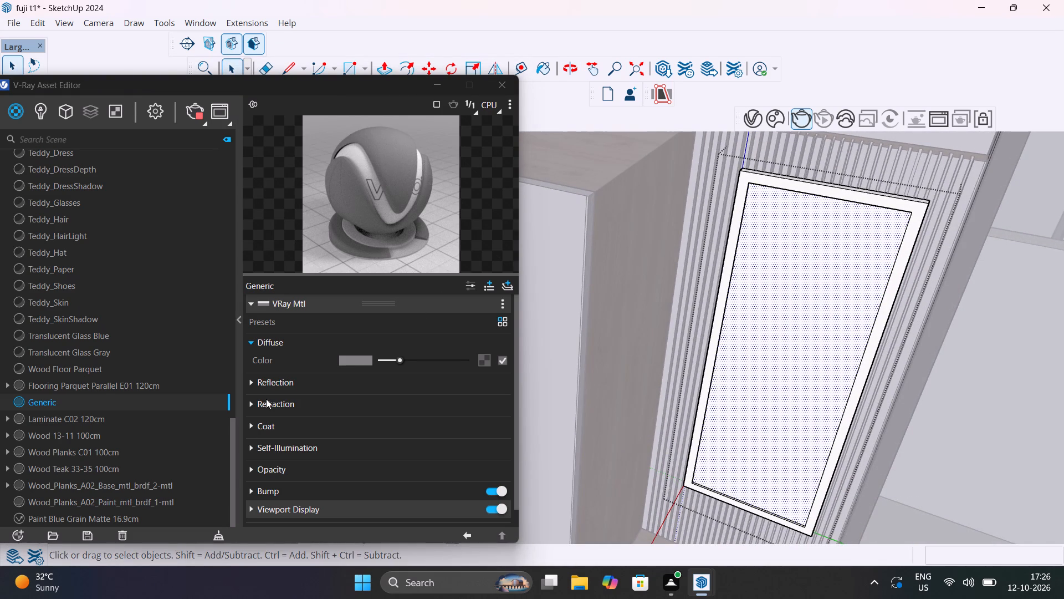
{"action": "left_click", "coordinate": [345, 361]}
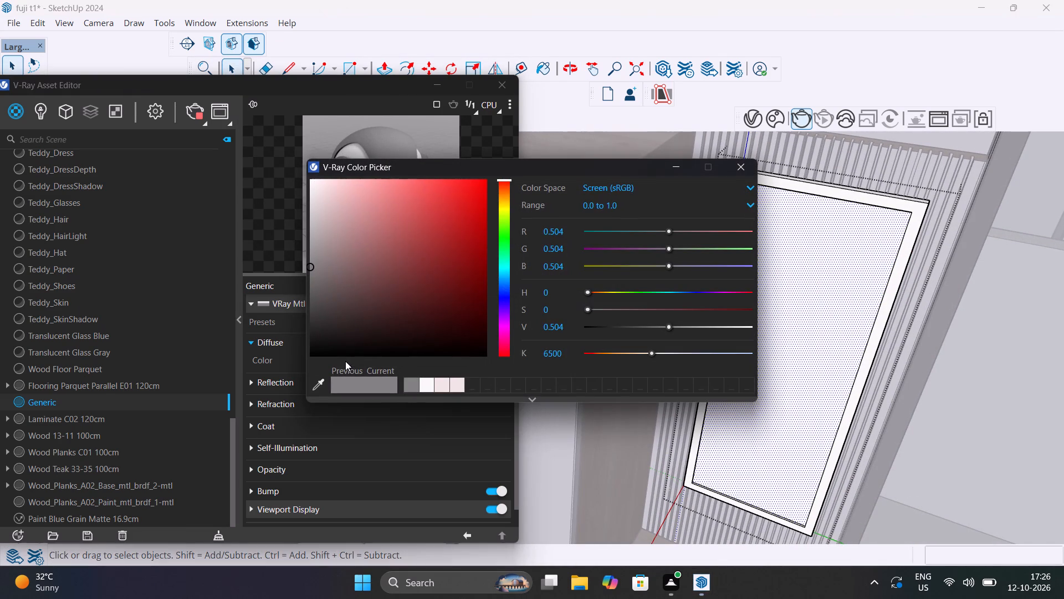
{"action": "left_click", "coordinate": [425, 387]}
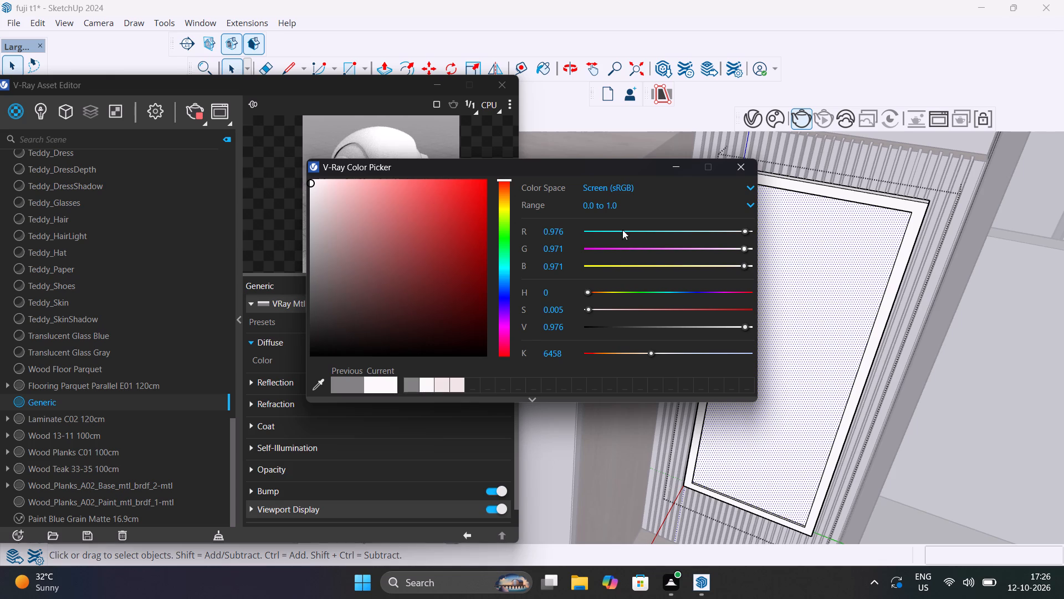
{"action": "left_click_drag", "start_coordinate": [564, 164], "coordinate": [842, 216]}
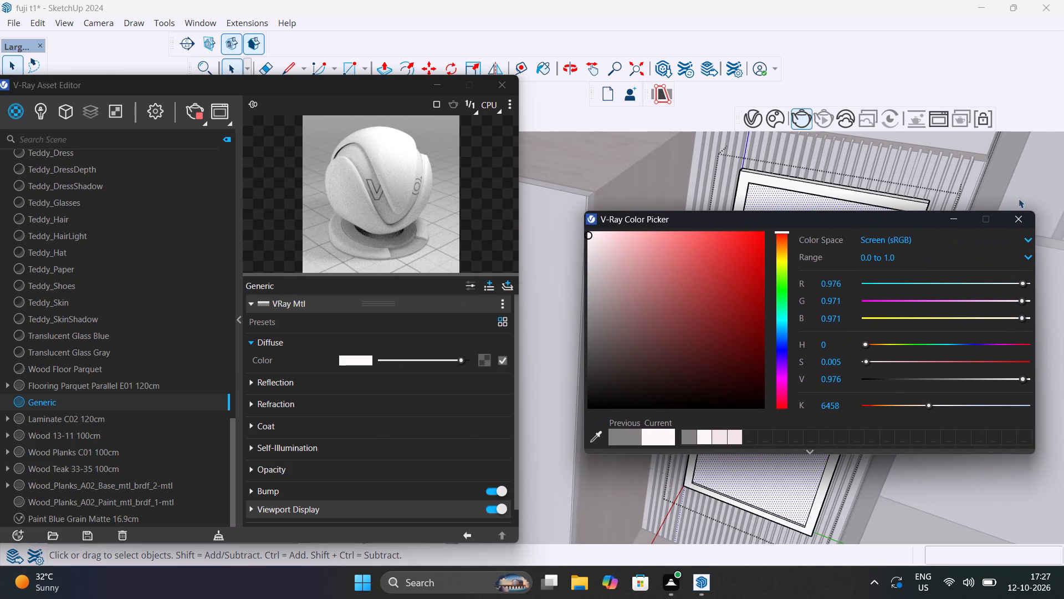
Set the Generic material's Reflection Color to the saved near-white swatch brightened to R 1, G 0.995, B 0.995, with Reflection Glossiness 1.
{"action": "left_click", "coordinate": [960, 217]}
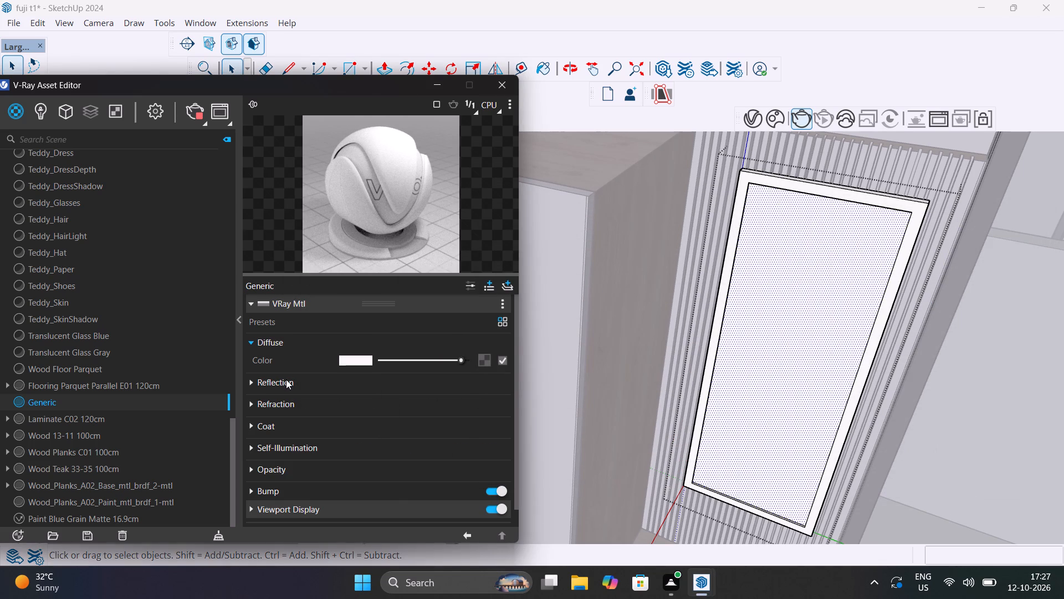
{"action": "left_click", "coordinate": [286, 379]}
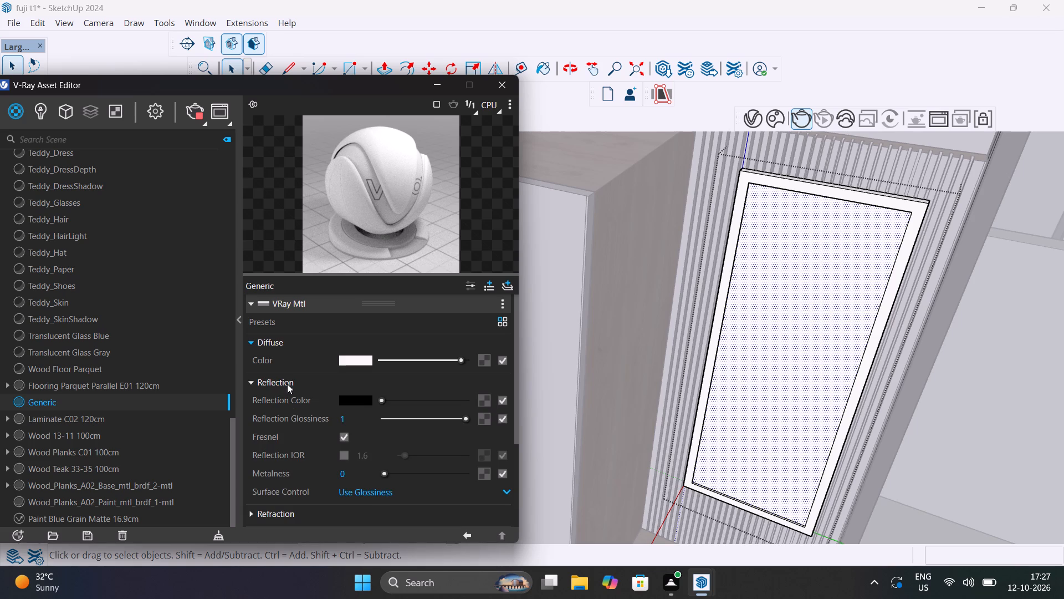
{"action": "left_click", "coordinate": [393, 420]}
{"action": "left_click_drag", "start_coordinate": [391, 420], "coordinate": [471, 419]}
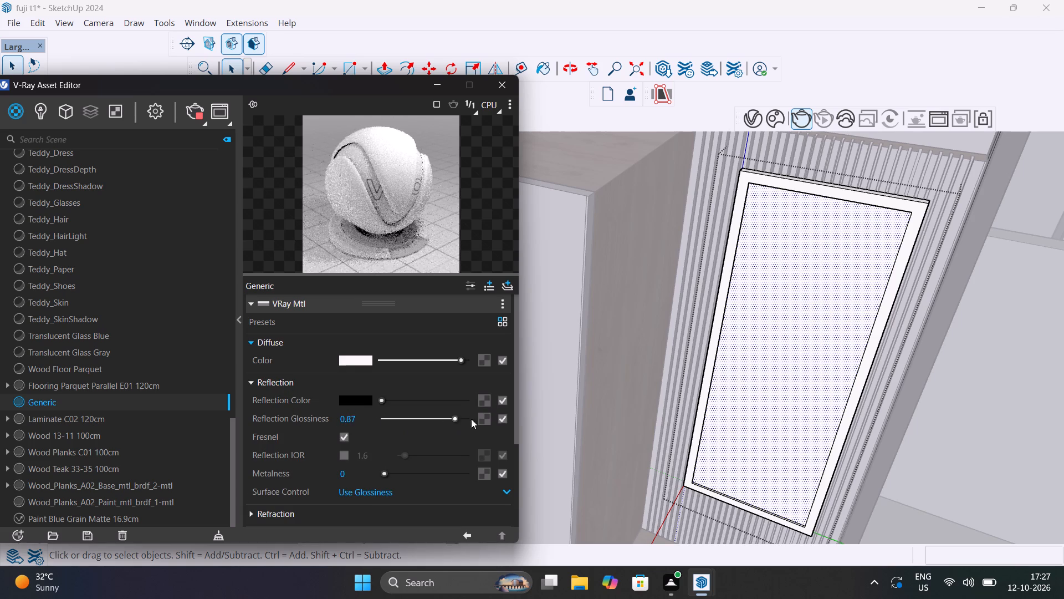
{"action": "left_click_drag", "start_coordinate": [471, 419], "coordinate": [490, 417]}
{"action": "left_click", "coordinate": [355, 398]}
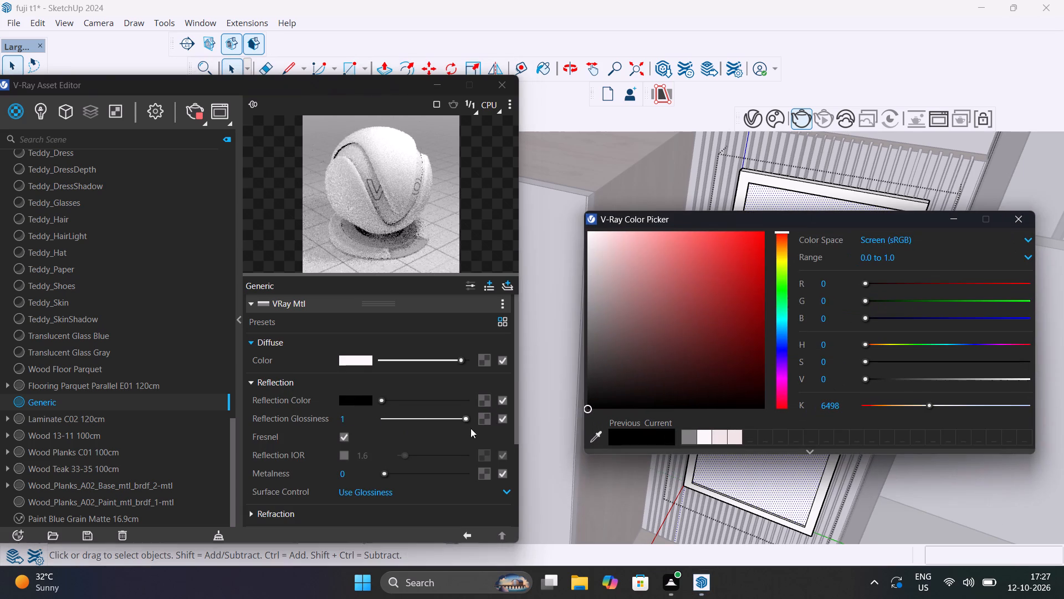
{"action": "left_click", "coordinate": [700, 440]}
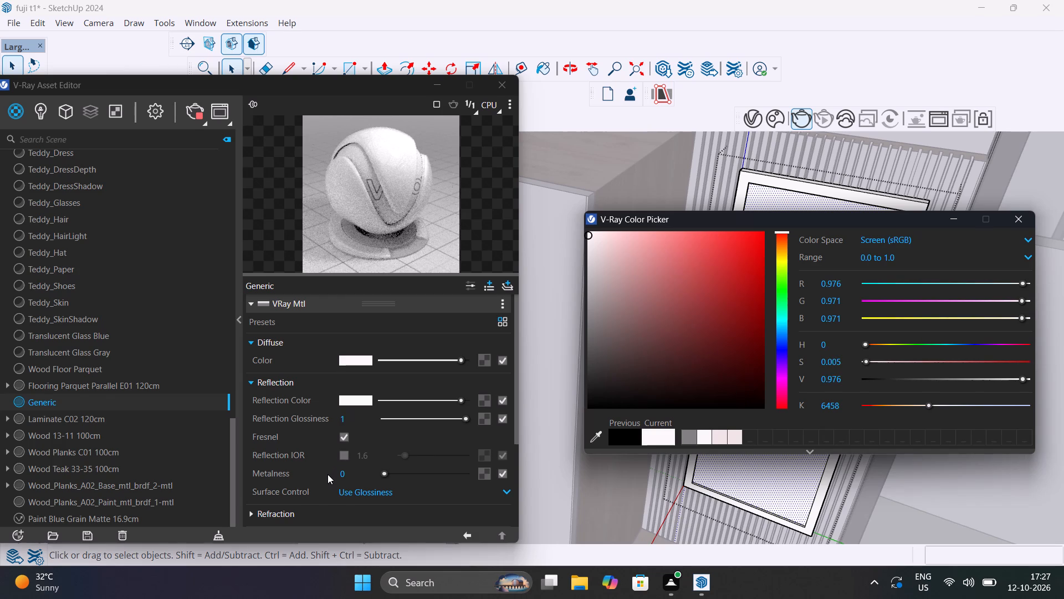
{"action": "left_click", "coordinate": [343, 491]}
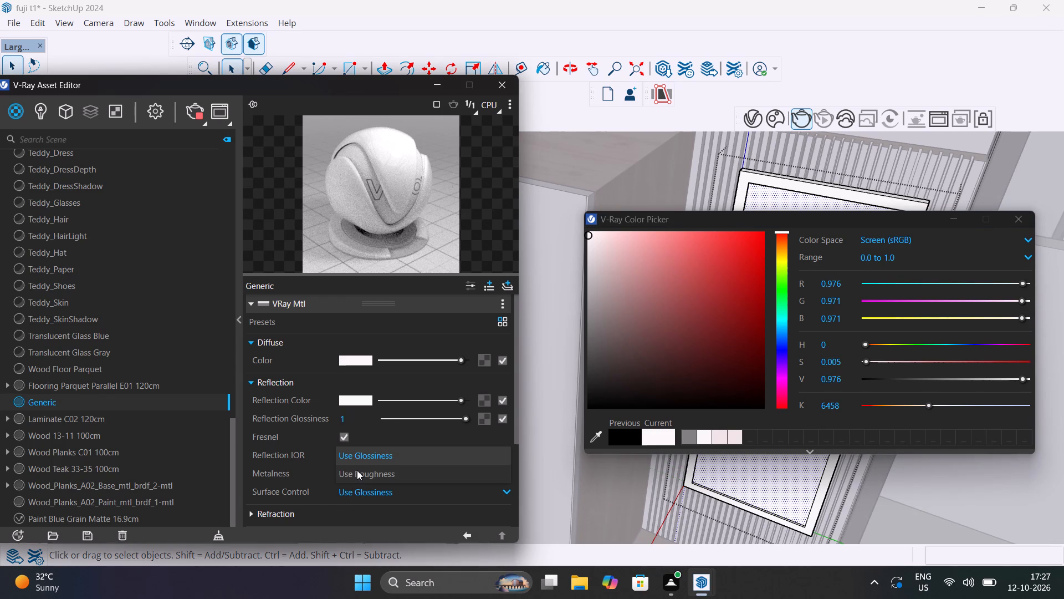
{"action": "left_click", "coordinate": [361, 461]}
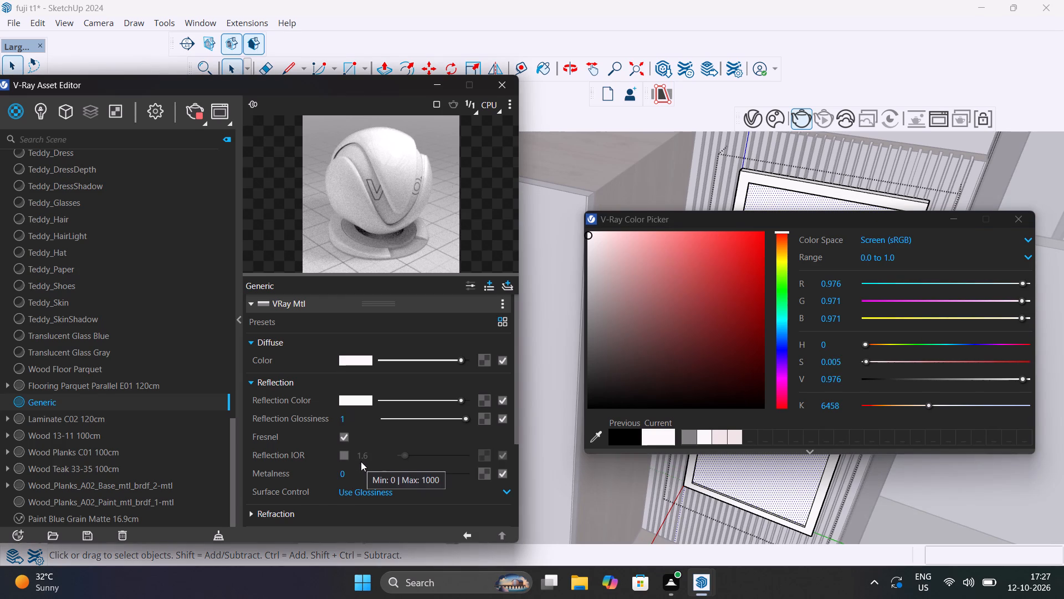
{"action": "scroll", "coordinate": [431, 496], "scroll_direction": "down", "scroll_amount": 1}
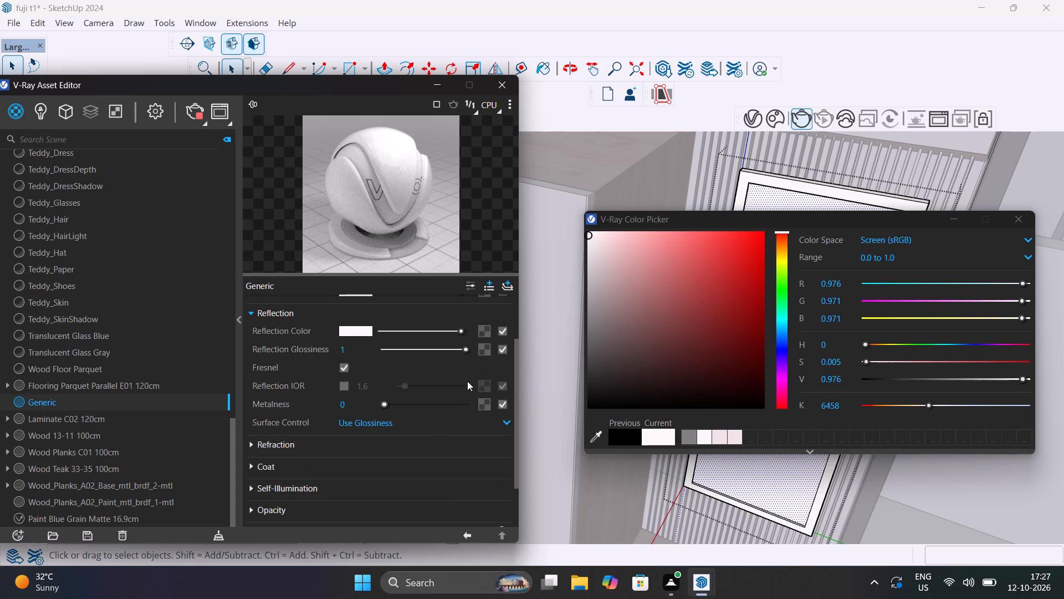
{"action": "left_click_drag", "start_coordinate": [463, 329], "coordinate": [477, 329]}
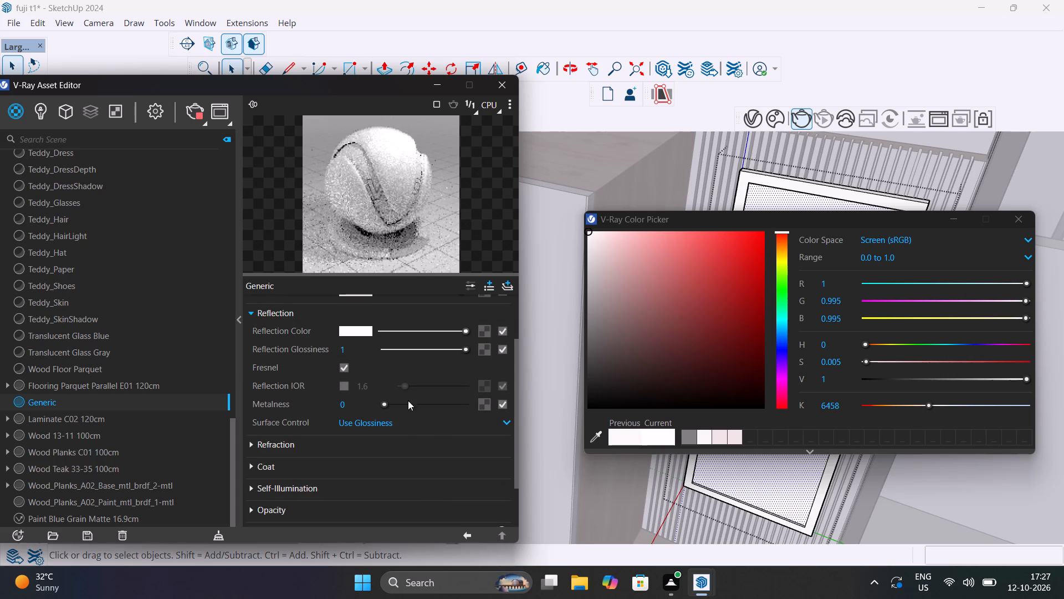
Set the Generic material's Refraction Color to the near-white swatch, R 0.976, G 0.971, B 0.971, and its IOR to 12.71, leaving Thin-Walled off.
{"action": "scroll", "coordinate": [386, 453], "scroll_direction": "up", "scroll_amount": 1}
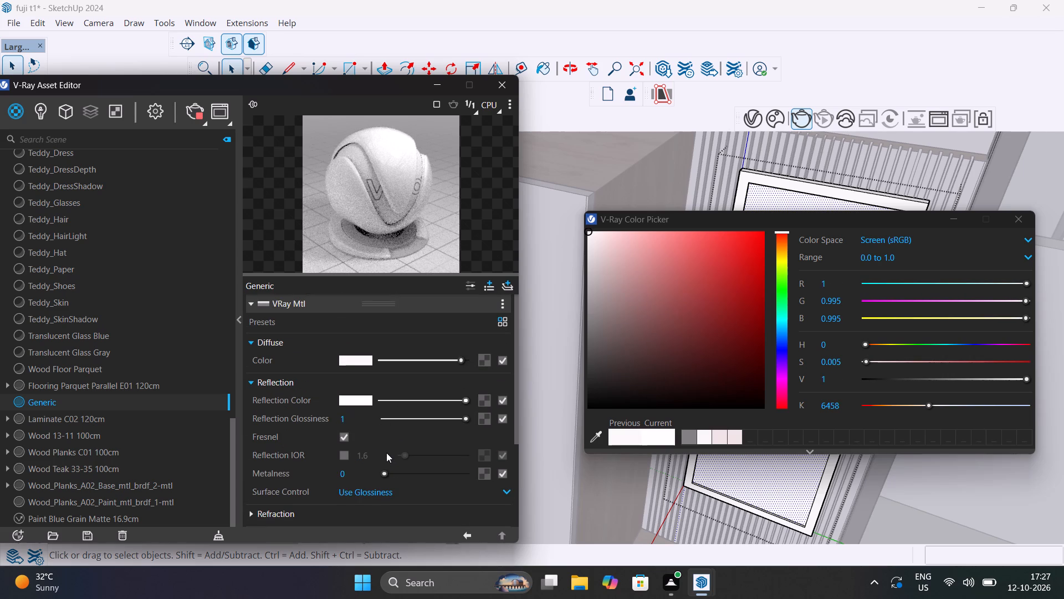
{"action": "scroll", "coordinate": [386, 453], "scroll_direction": "down", "scroll_amount": 1}
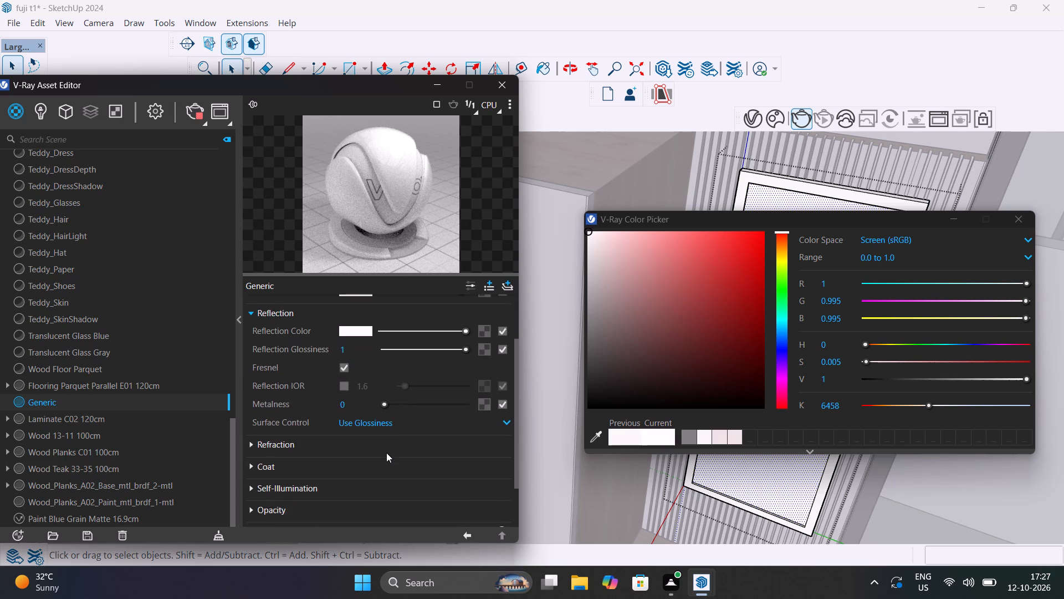
{"action": "left_click", "coordinate": [361, 442]}
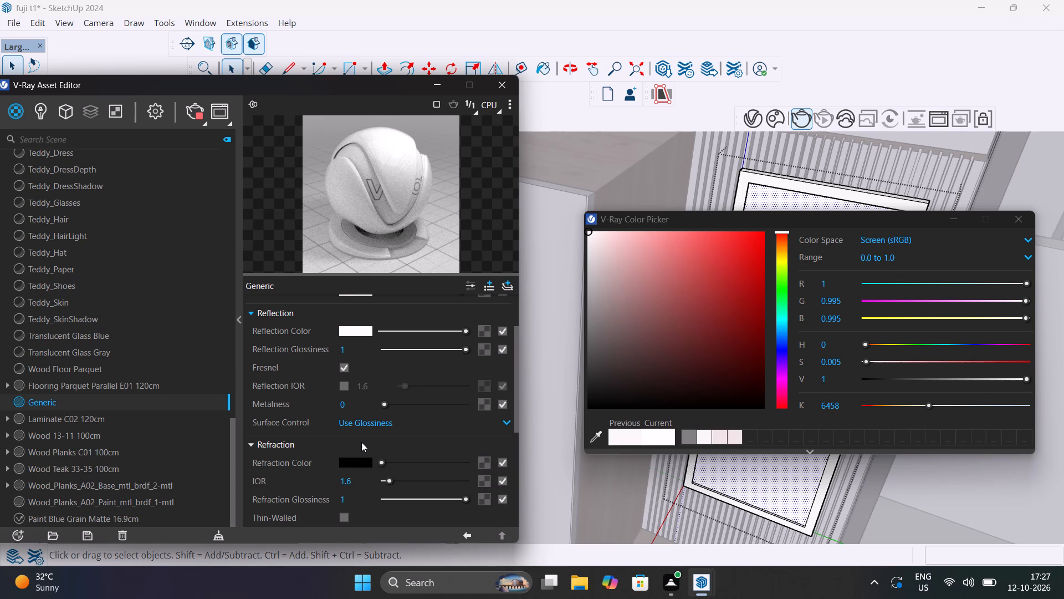
{"action": "scroll", "coordinate": [365, 448], "scroll_direction": "down", "scroll_amount": 1}
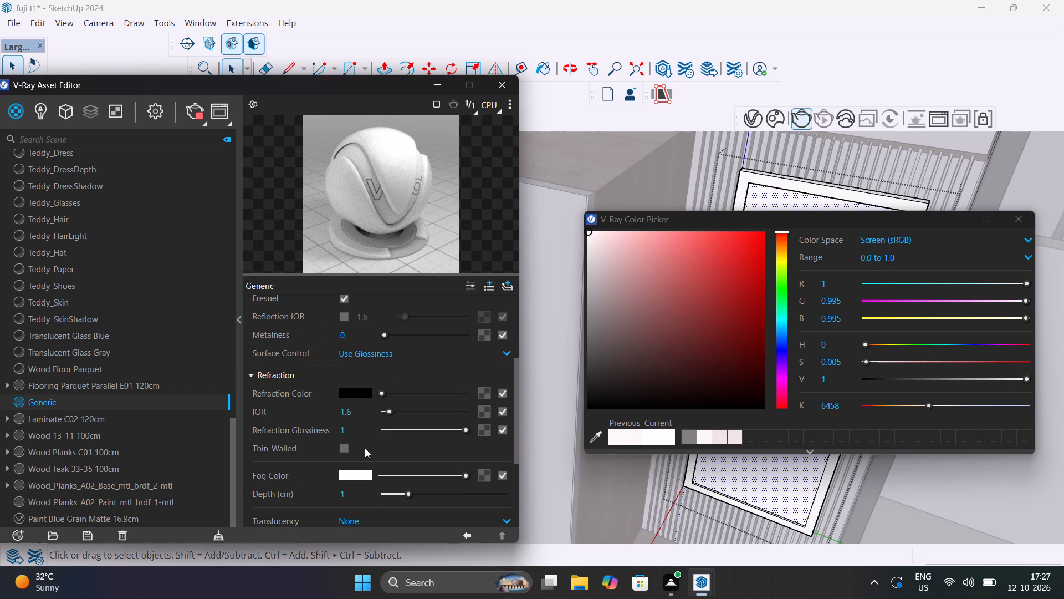
{"action": "left_click", "coordinate": [341, 450]}
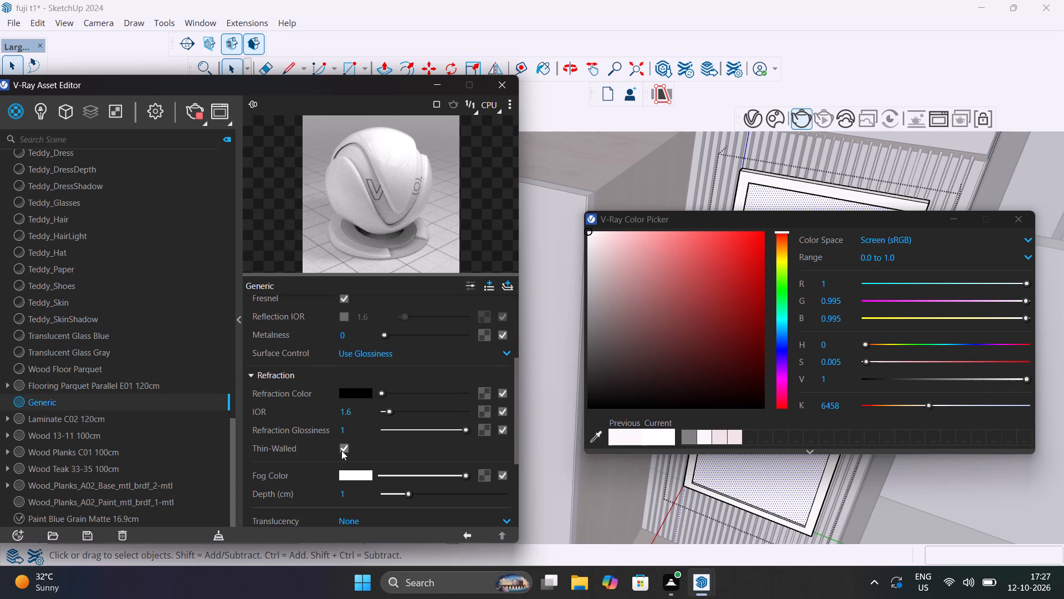
{"action": "left_click", "coordinate": [341, 450]}
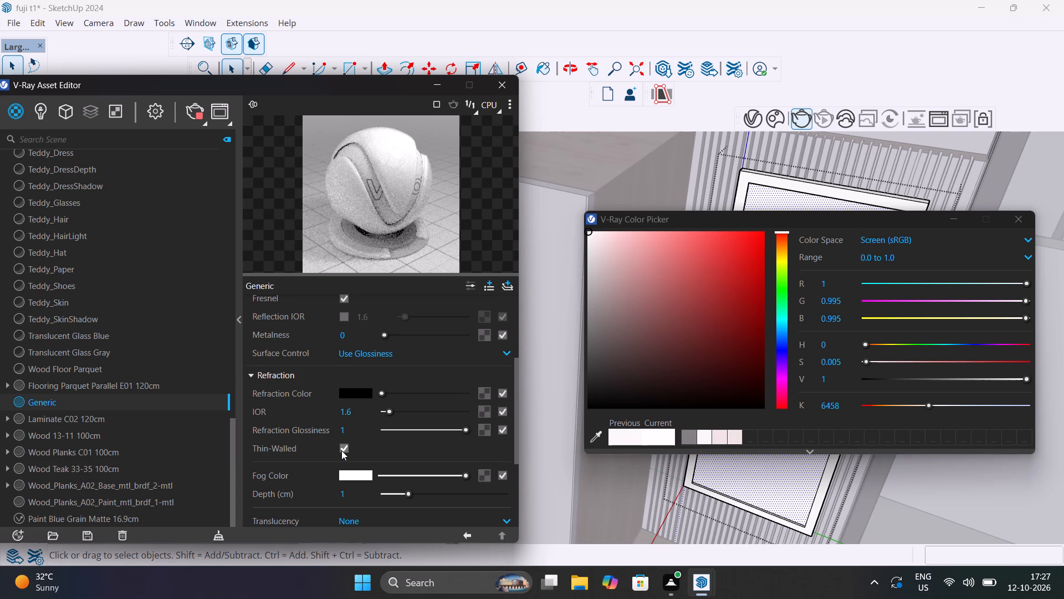
{"action": "left_click", "coordinate": [350, 395]}
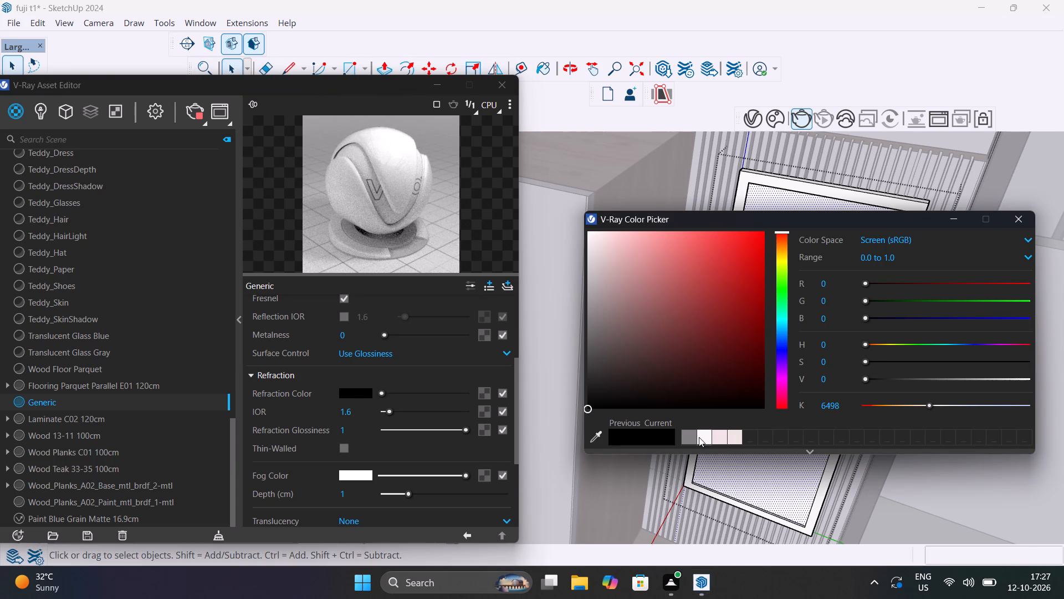
{"action": "left_click", "coordinate": [700, 437]}
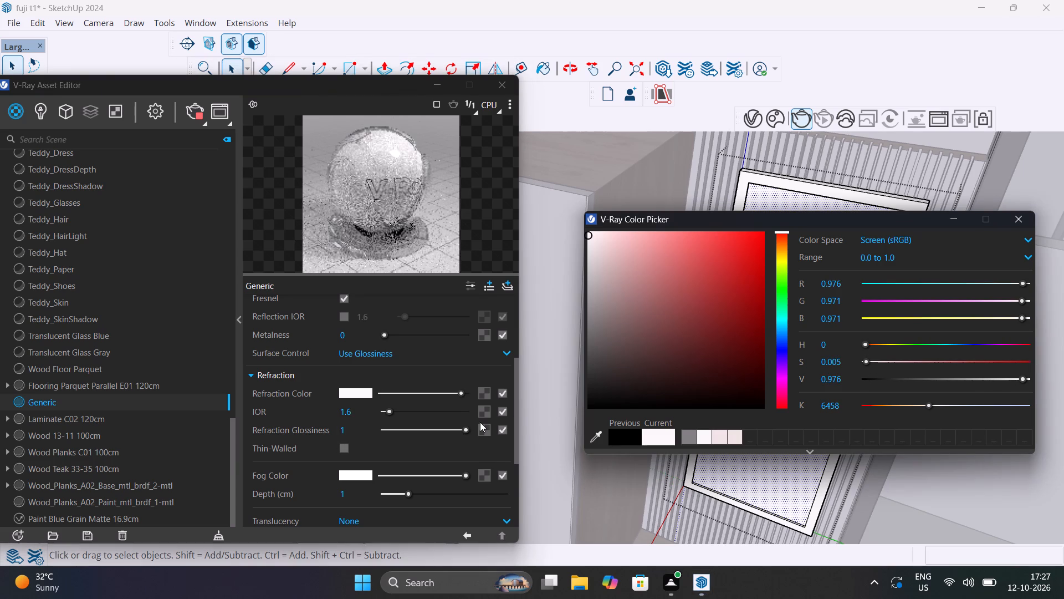
{"action": "left_click", "coordinate": [412, 413]}
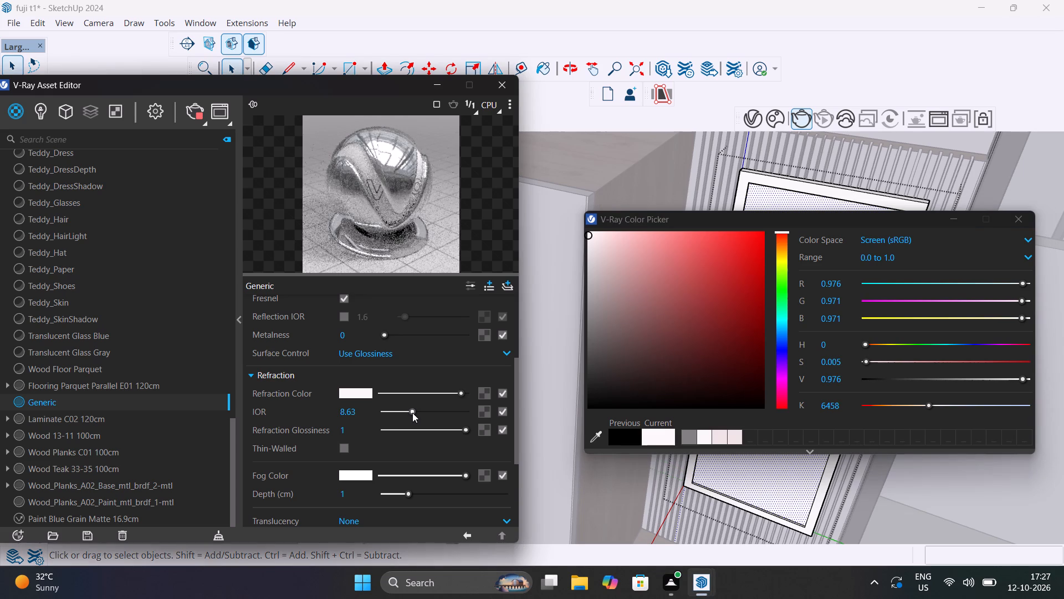
{"action": "left_click", "coordinate": [425, 413]}
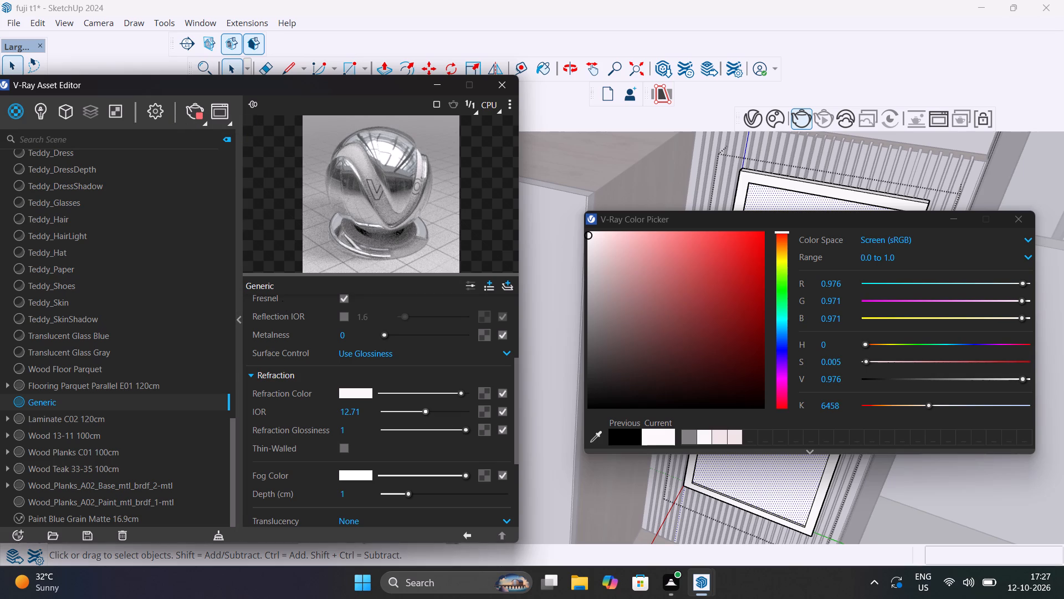
Apply the Generic material to the selected inner face of the framed panel.
{"action": "right_click", "coordinate": [170, 402]}
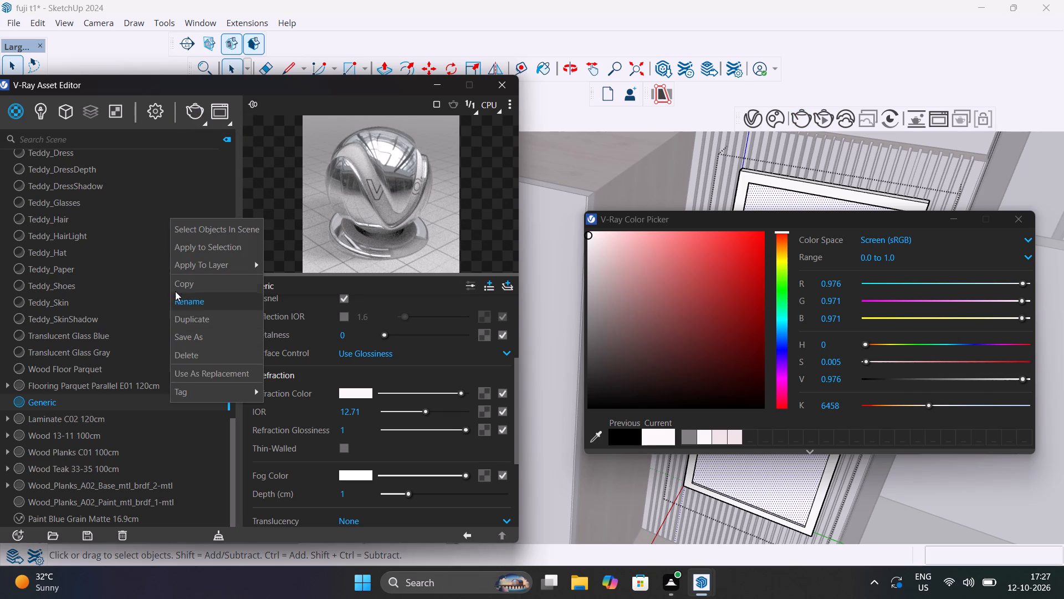
{"action": "left_click", "coordinate": [195, 246]}
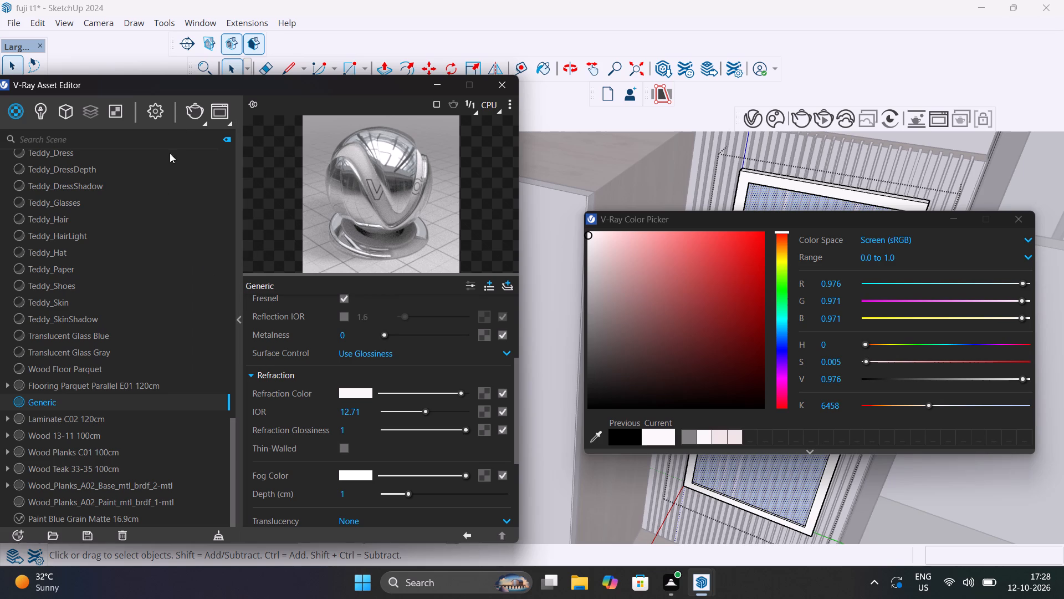
Render the close-up view of the wardrobe unit and examine how the framed panel's new material looks.
{"action": "left_click", "coordinate": [193, 114]}
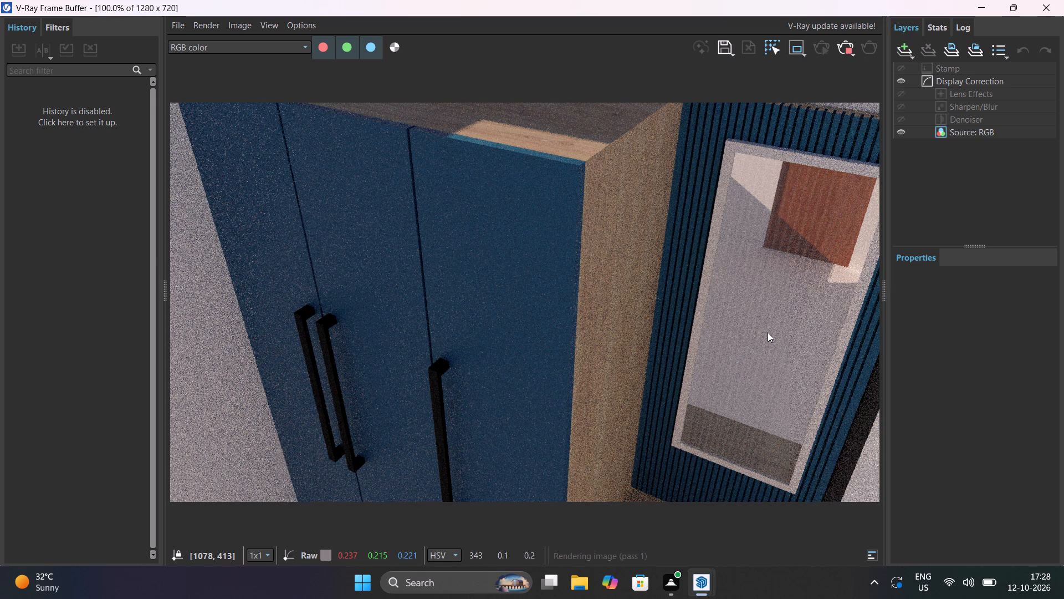
{"action": "scroll", "coordinate": [735, 355], "scroll_direction": "down", "scroll_amount": 1}
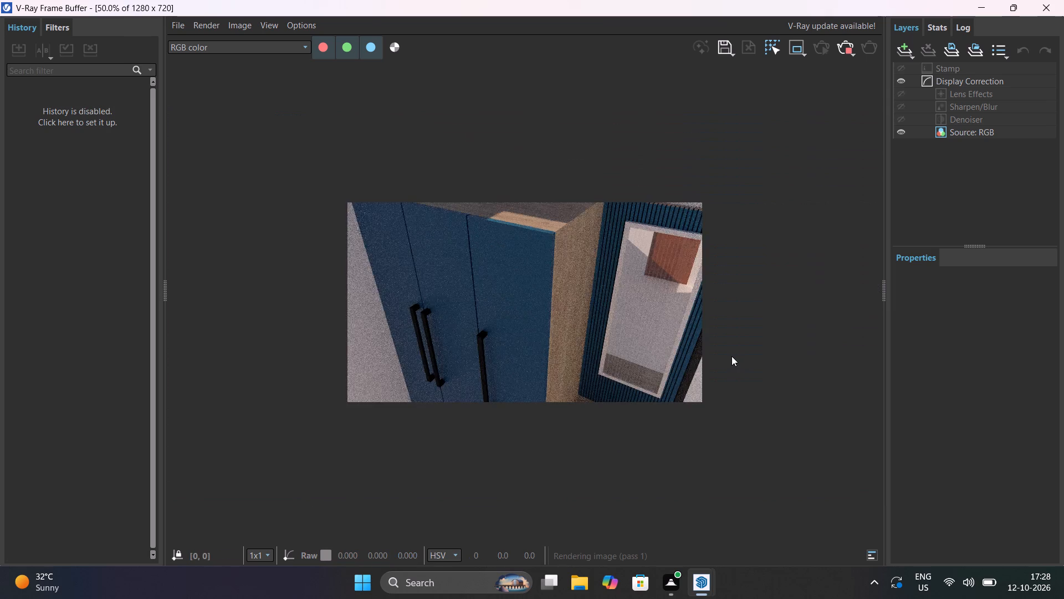
{"action": "scroll", "coordinate": [731, 356], "scroll_direction": "down", "scroll_amount": 1}
{"action": "left_click_drag", "start_coordinate": [750, 8], "coordinate": [820, 385]}
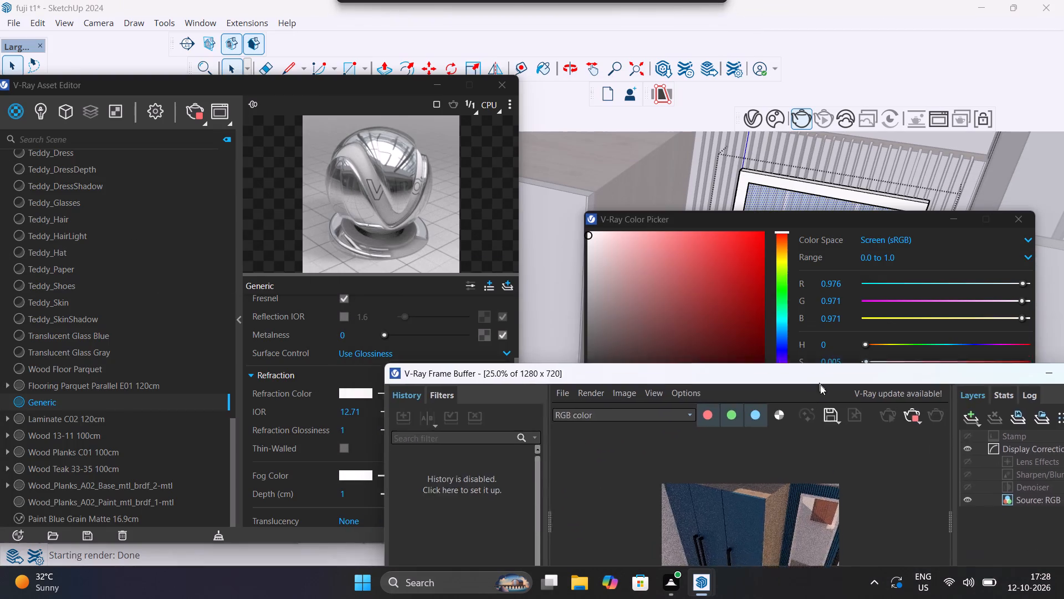
{"action": "left_click_drag", "start_coordinate": [820, 385], "coordinate": [825, 476]}
Render the bedroom again from a wider view that shows the whole wardrobe unit, and examine the result.
{"action": "left_click", "coordinate": [1011, 219]}
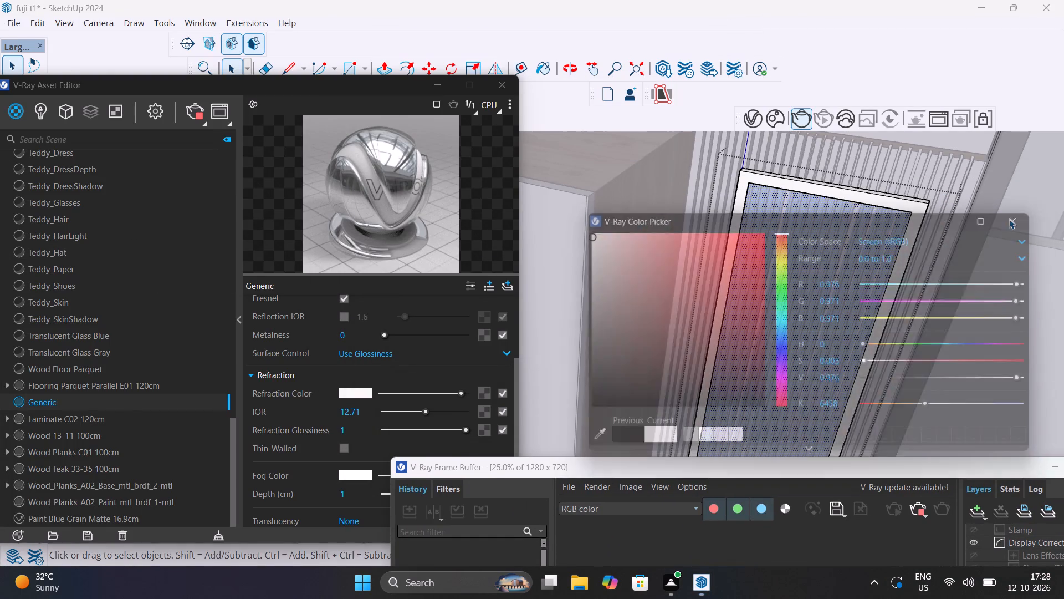
{"action": "left_click_drag", "start_coordinate": [375, 84], "coordinate": [923, 369]}
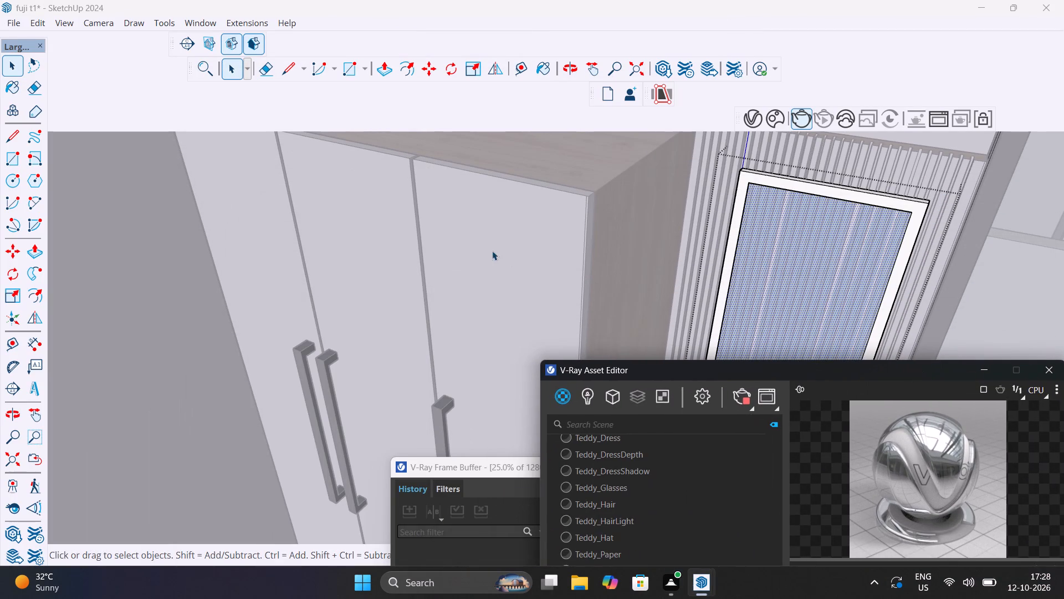
{"action": "scroll", "coordinate": [418, 280], "scroll_direction": "down", "scroll_amount": 17}
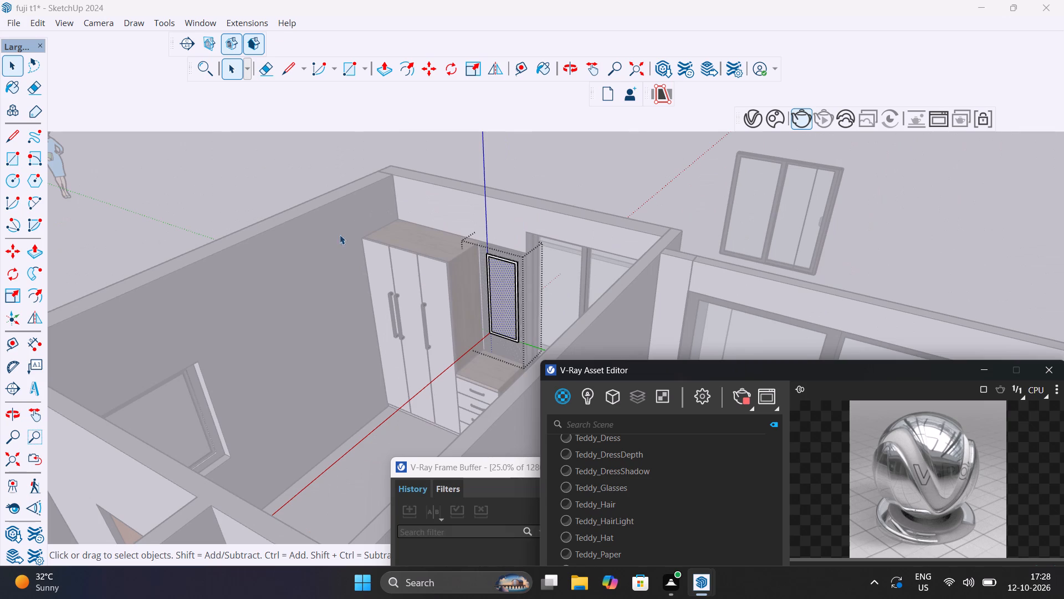
{"action": "left_click", "coordinate": [242, 148]}
{"action": "middle_click_drag", "start_coordinate": [367, 263], "coordinate": [253, 353]}
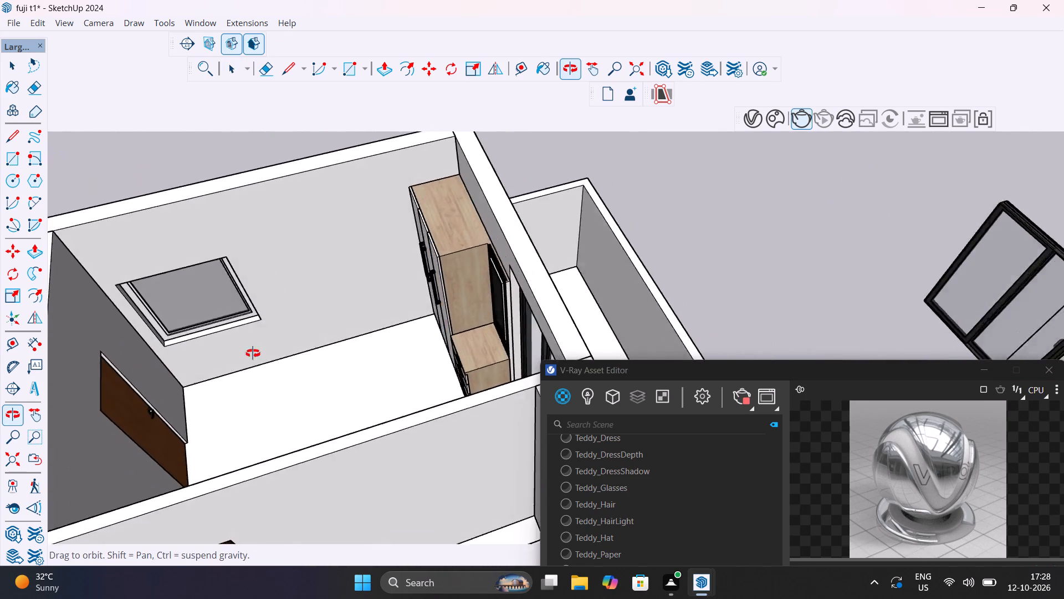
{"action": "middle_click_drag", "start_coordinate": [253, 353], "coordinate": [525, 262]}
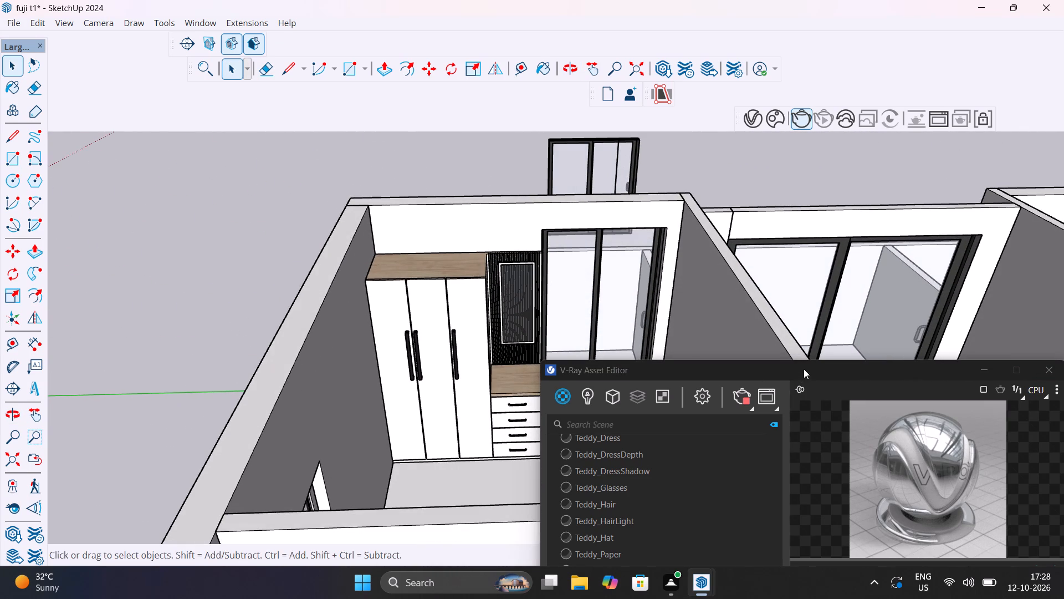
{"action": "left_click_drag", "start_coordinate": [804, 369], "coordinate": [700, 125]}
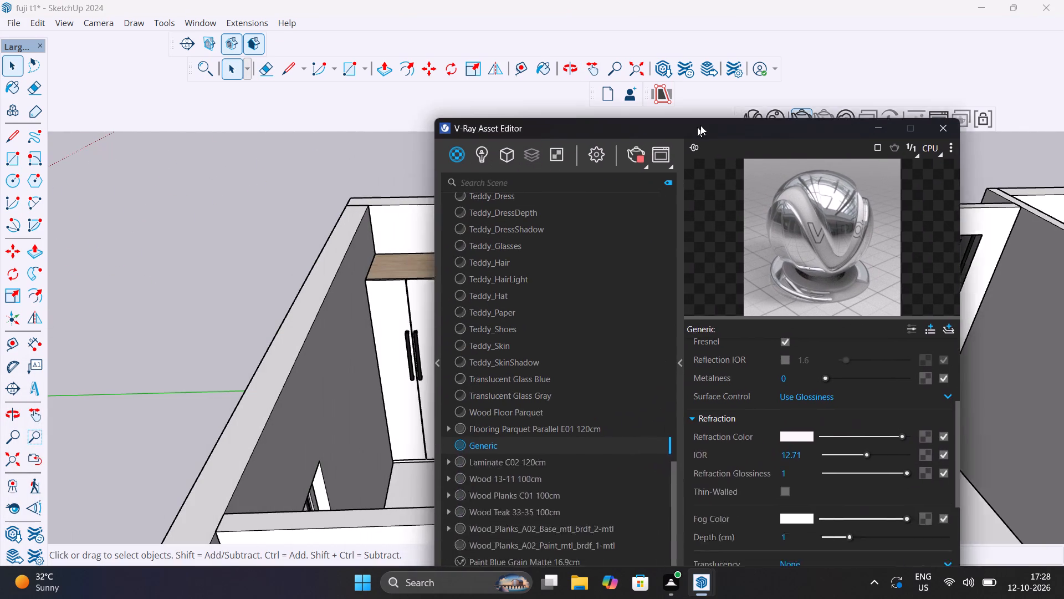
{"action": "left_click_drag", "start_coordinate": [700, 125], "coordinate": [805, 88]}
{"action": "left_click", "coordinate": [741, 115]}
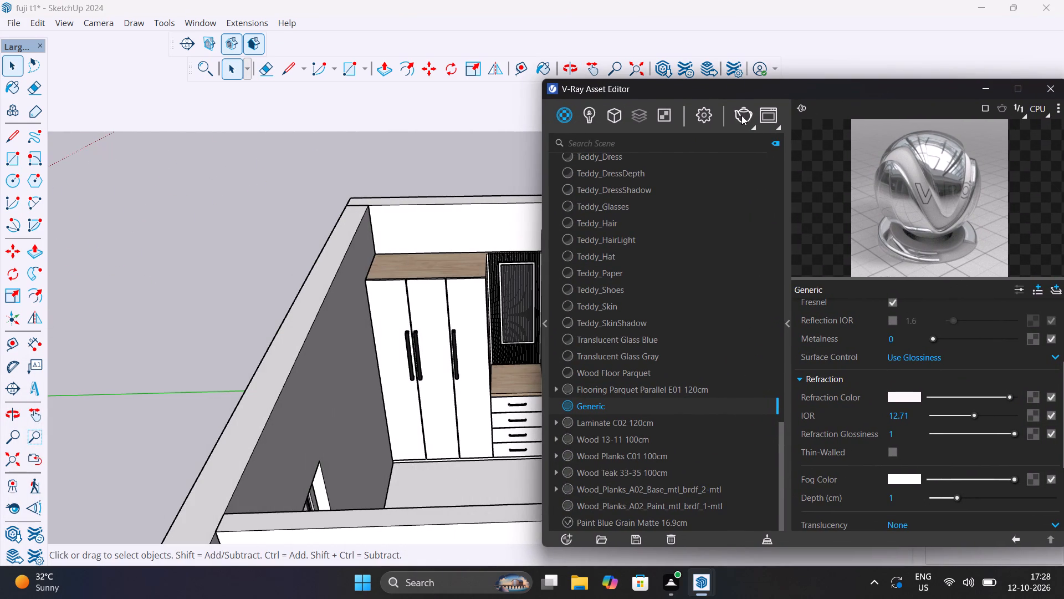
{"action": "left_click", "coordinate": [741, 115]}
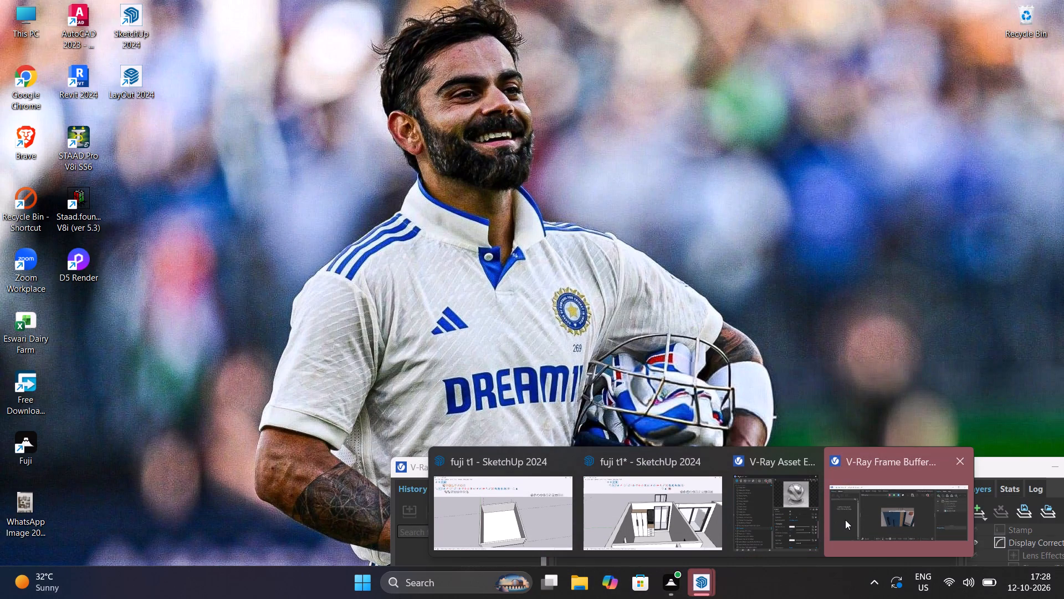
{"action": "left_click", "coordinate": [845, 520]}
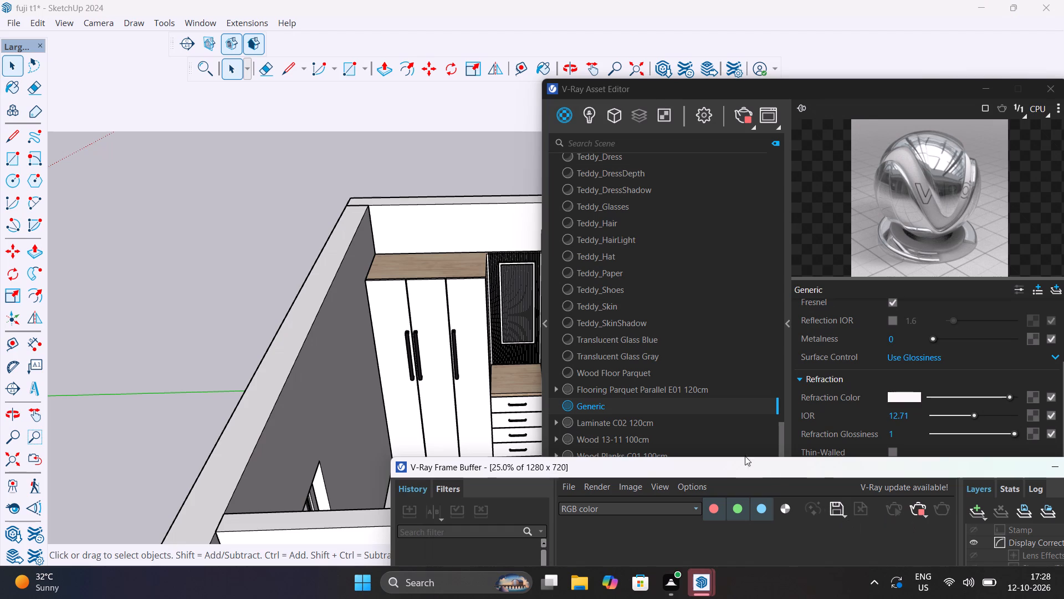
{"action": "left_click_drag", "start_coordinate": [719, 469], "coordinate": [735, 40]}
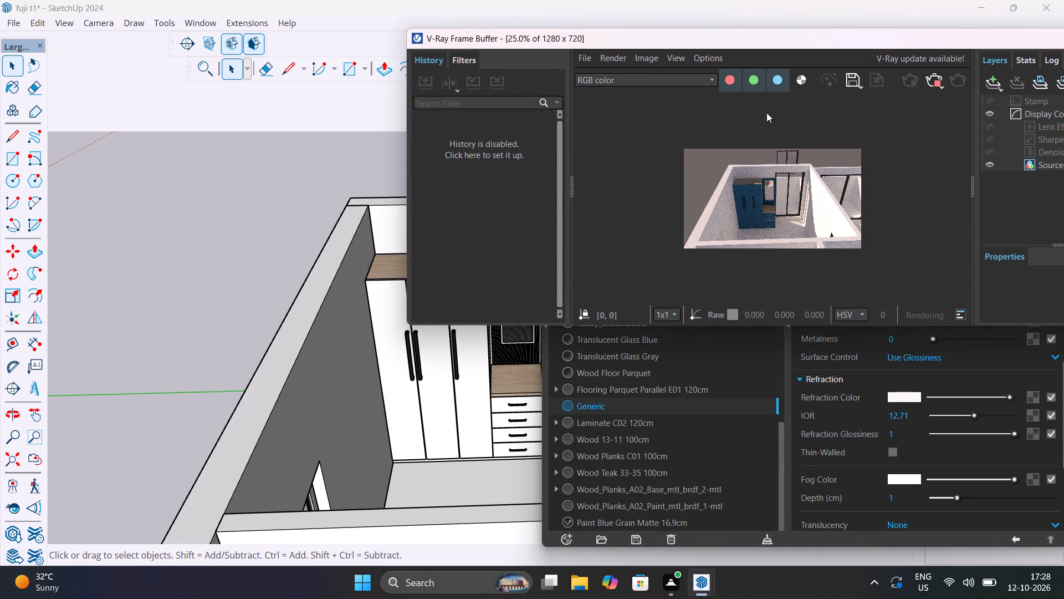
Examine the framed panel's reflection up close in the render and close the frame buffer.
{"action": "scroll", "coordinate": [773, 206], "scroll_direction": "up", "scroll_amount": 4}
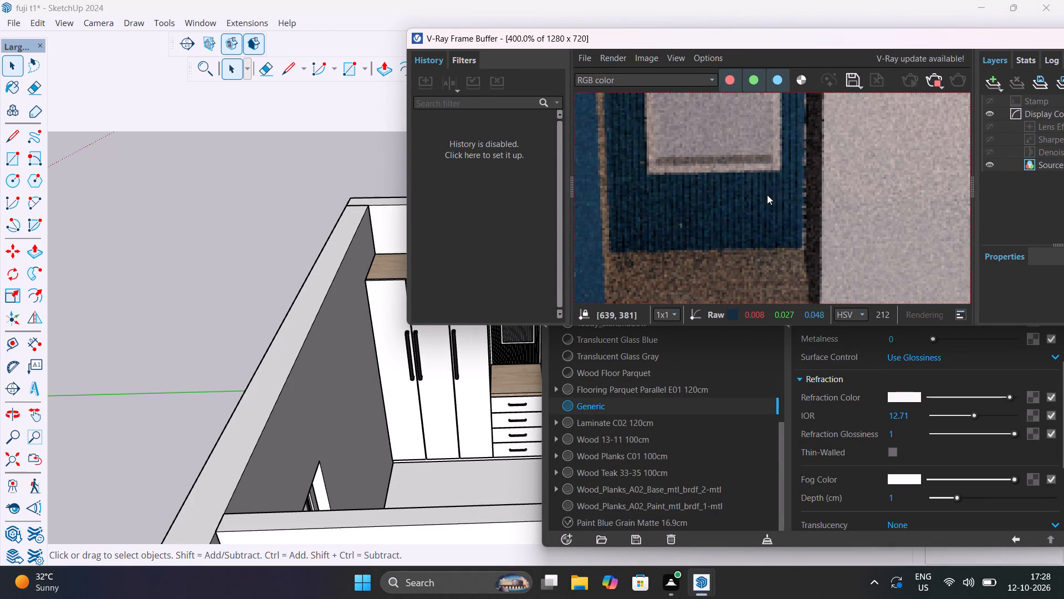
{"action": "scroll", "coordinate": [766, 195], "scroll_direction": "down", "scroll_amount": 1}
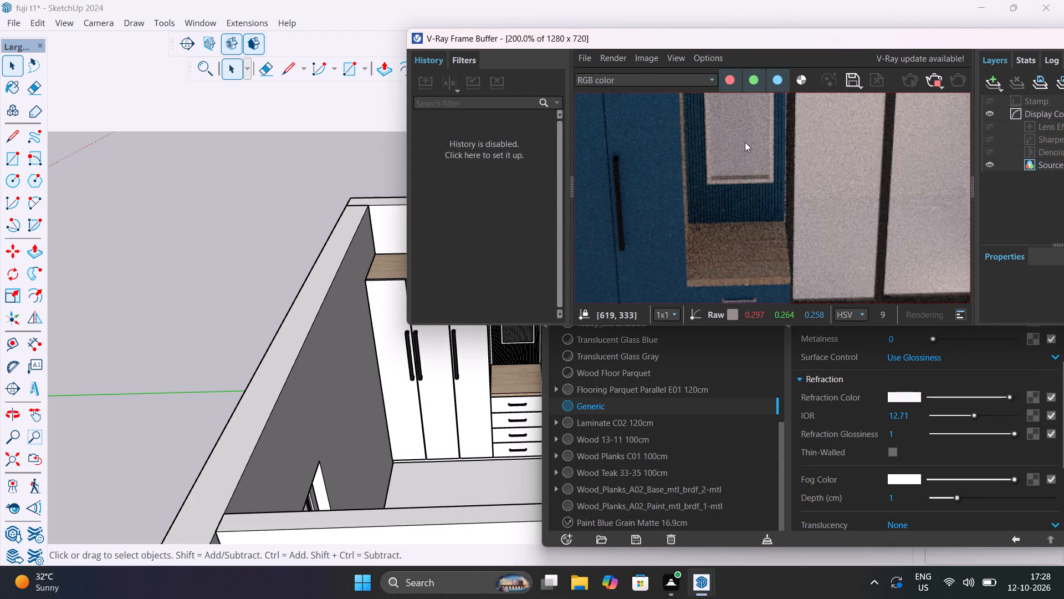
{"action": "middle_click_drag", "start_coordinate": [745, 142], "coordinate": [735, 233], "text": "shift"}
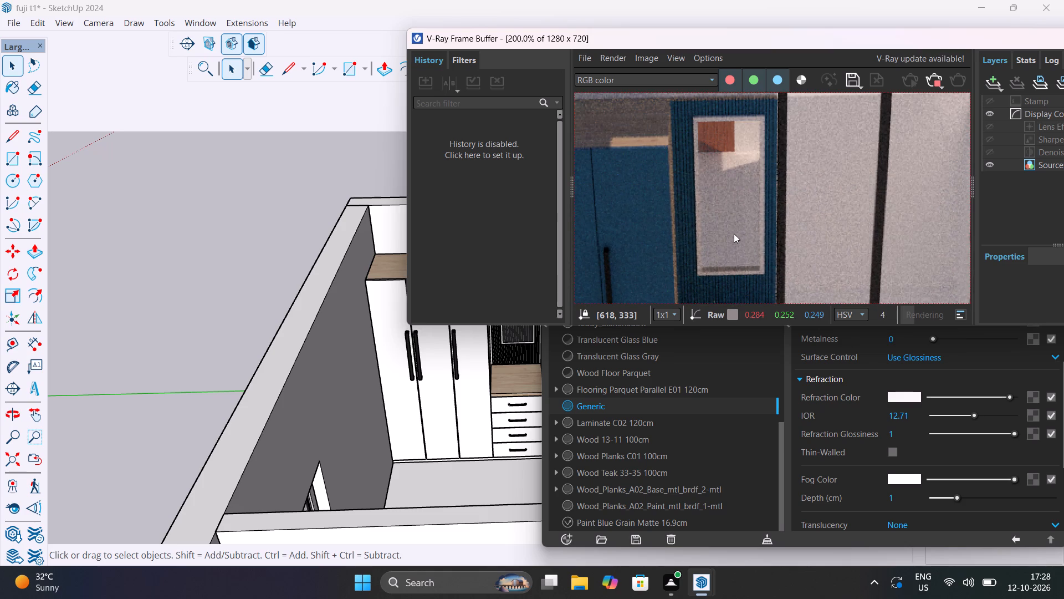
{"action": "scroll", "coordinate": [734, 233], "scroll_direction": "up", "scroll_amount": 1}
{"action": "scroll", "coordinate": [734, 233], "scroll_direction": "down", "scroll_amount": 1}
{"action": "left_click_drag", "start_coordinate": [1002, 36], "coordinate": [837, 80]}
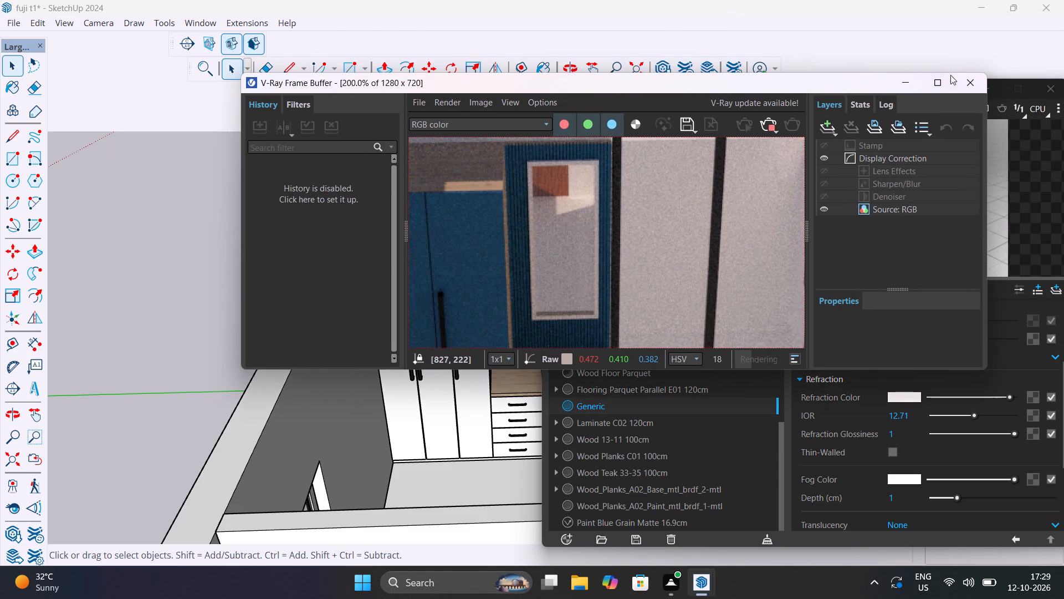
{"action": "left_click", "coordinate": [962, 79]}
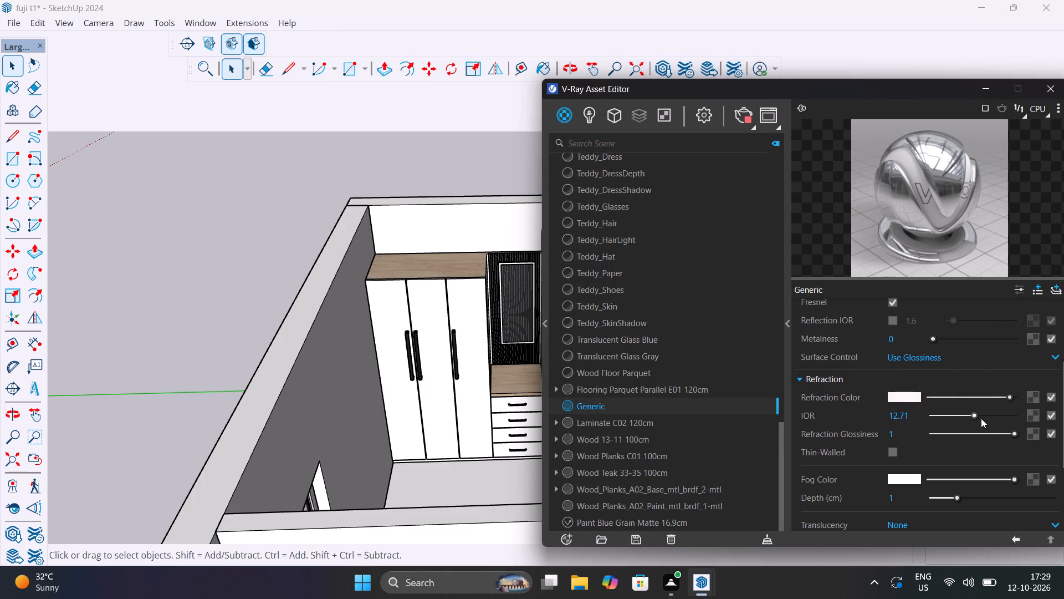
Set the Generic material's refraction IOR to 25 and its fog Depth to 5 cm, keeping Translucency at None.
{"action": "left_click_drag", "start_coordinate": [981, 418], "coordinate": [1019, 410]}
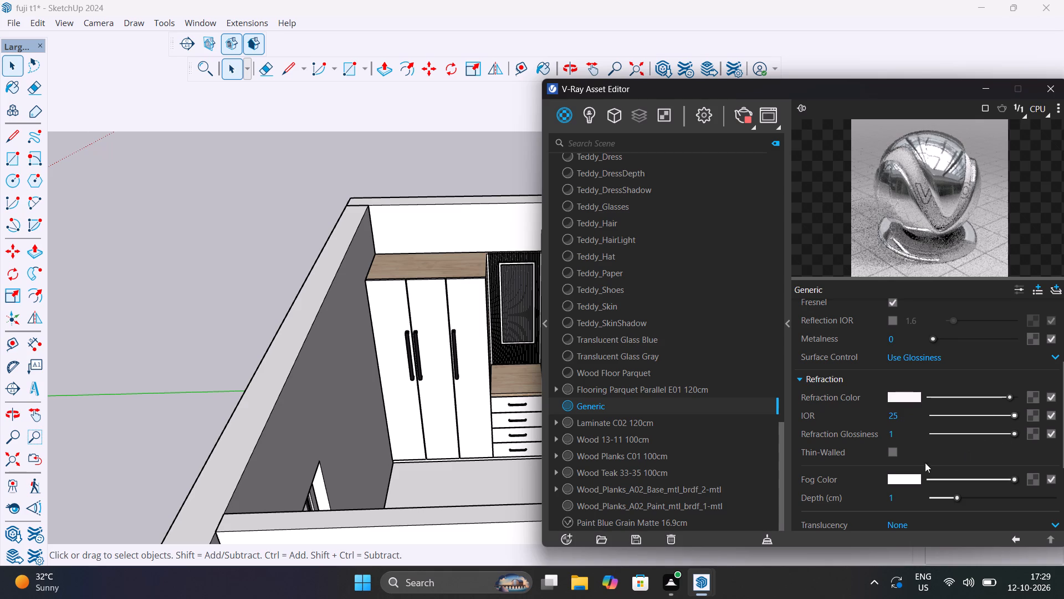
{"action": "left_click_drag", "start_coordinate": [957, 498], "coordinate": [958, 498]}
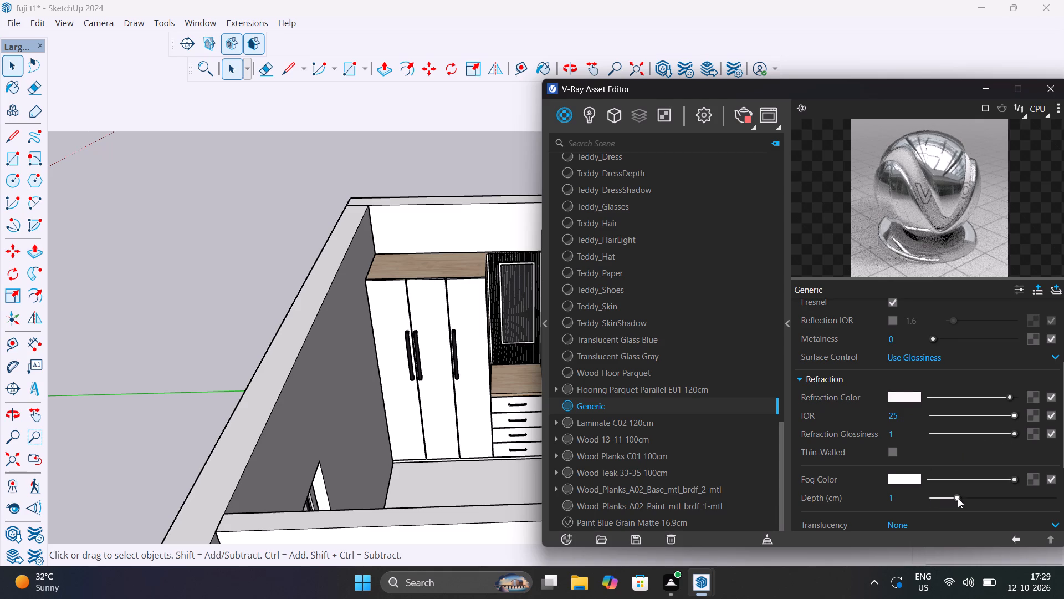
{"action": "left_click_drag", "start_coordinate": [958, 498], "coordinate": [1036, 500]}
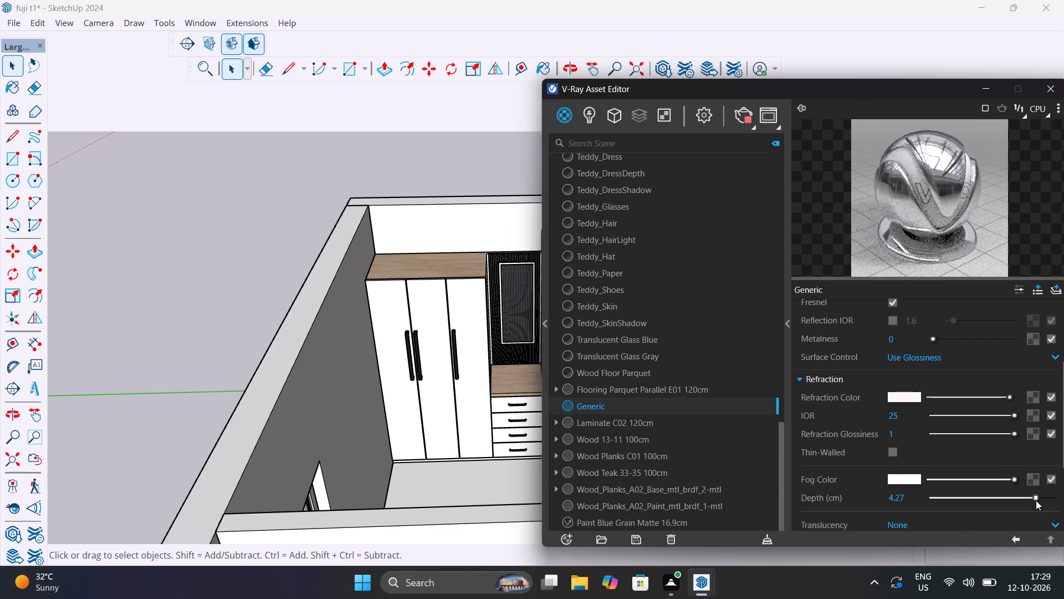
{"action": "left_click_drag", "start_coordinate": [1036, 500], "coordinate": [981, 503]}
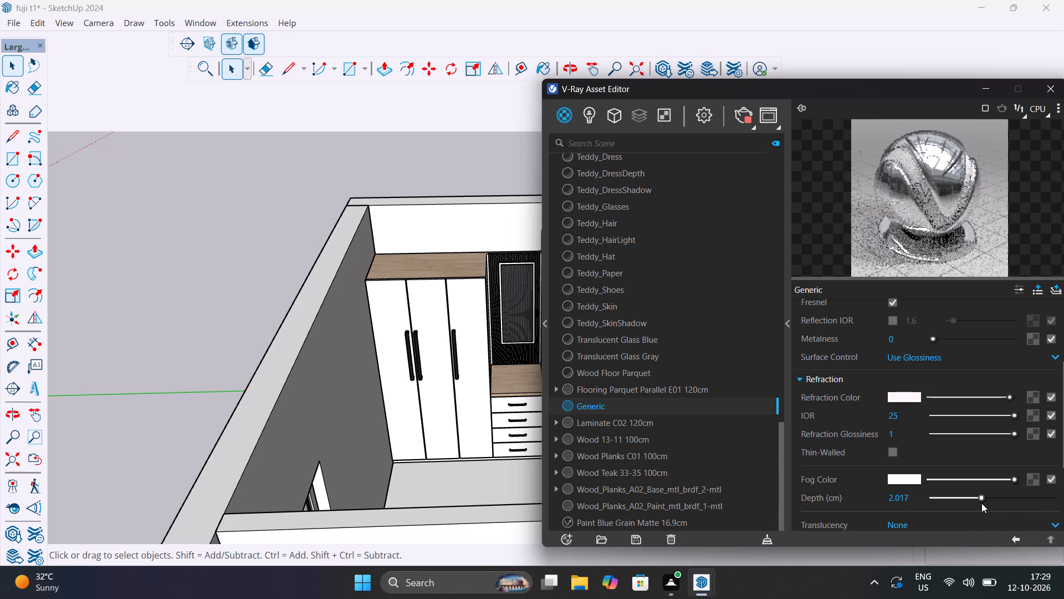
{"action": "left_click_drag", "start_coordinate": [981, 503], "coordinate": [1063, 499]}
{"action": "left_click_drag", "start_coordinate": [871, 88], "coordinate": [723, 35]}
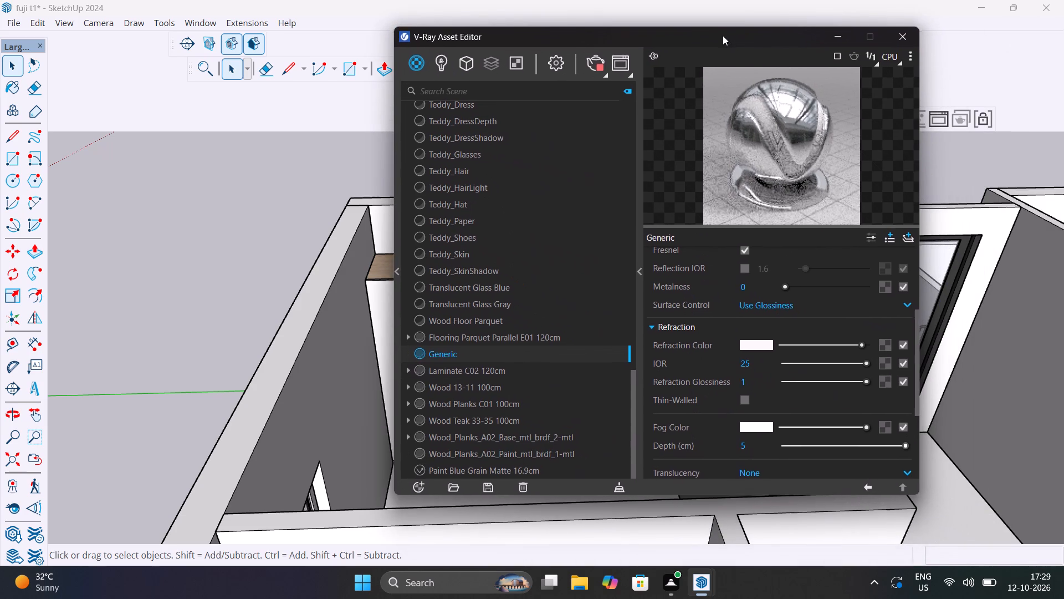
{"action": "left_click_drag", "start_coordinate": [723, 35], "coordinate": [723, 35]}
{"action": "left_click", "coordinate": [908, 474]}
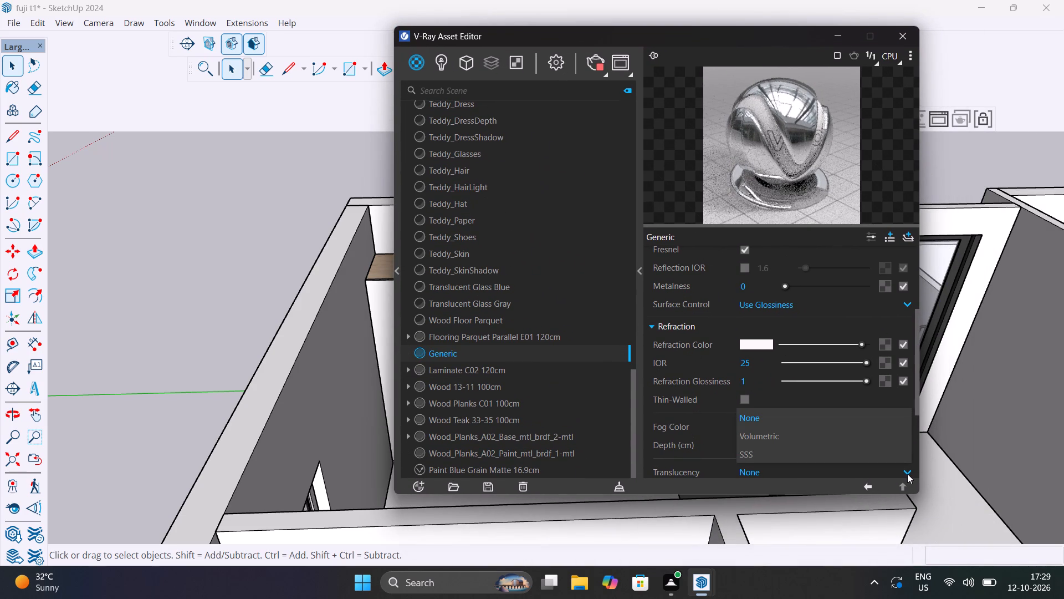
{"action": "left_click", "coordinate": [907, 474]}
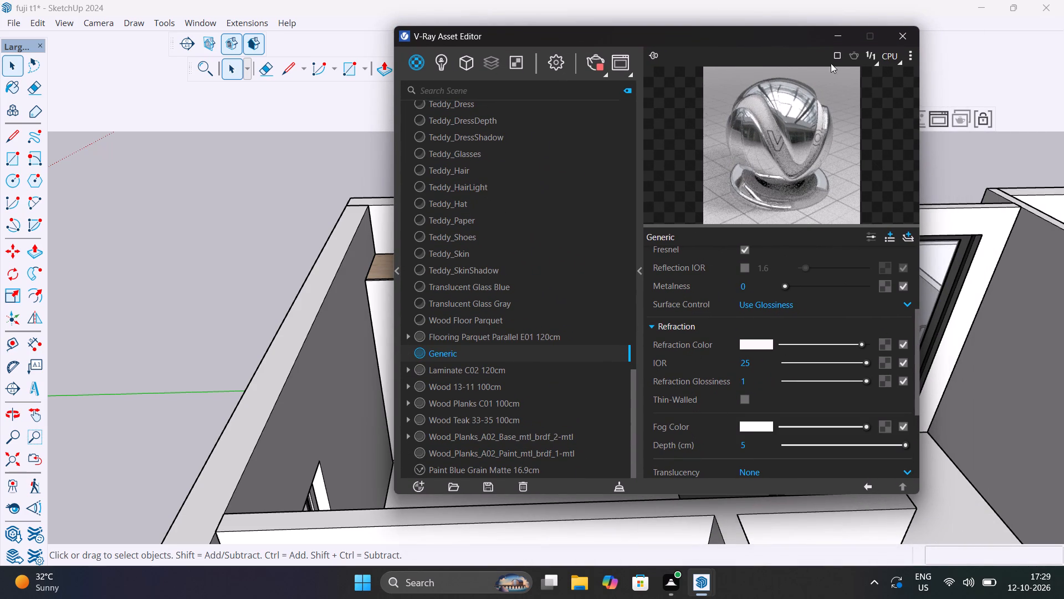
Stop the running render and close the frame buffer.
{"action": "left_click", "coordinate": [585, 64]}
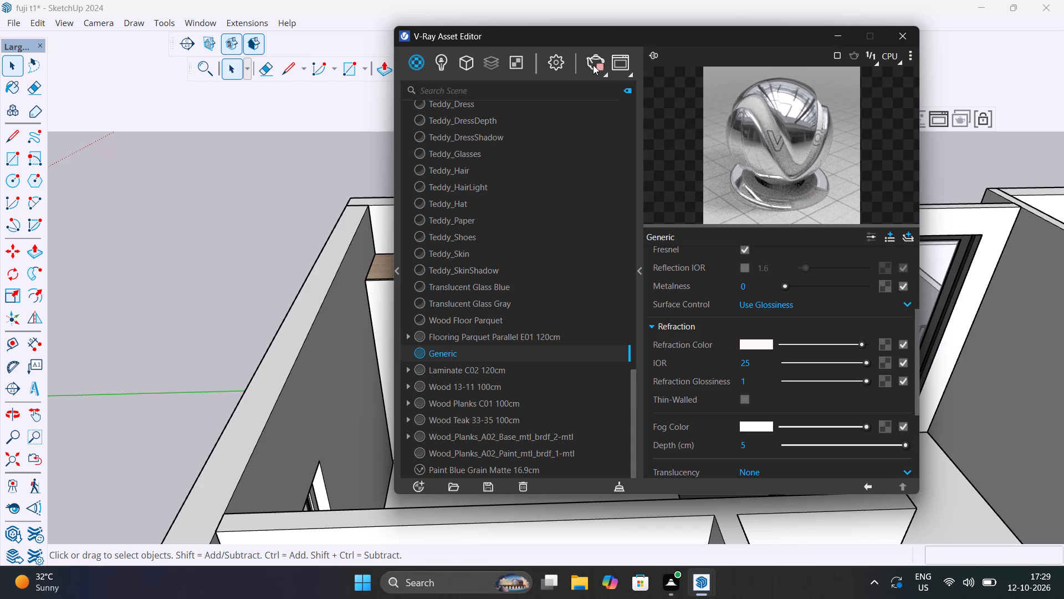
{"action": "left_click", "coordinate": [593, 65]}
{"action": "left_click", "coordinate": [593, 65]}
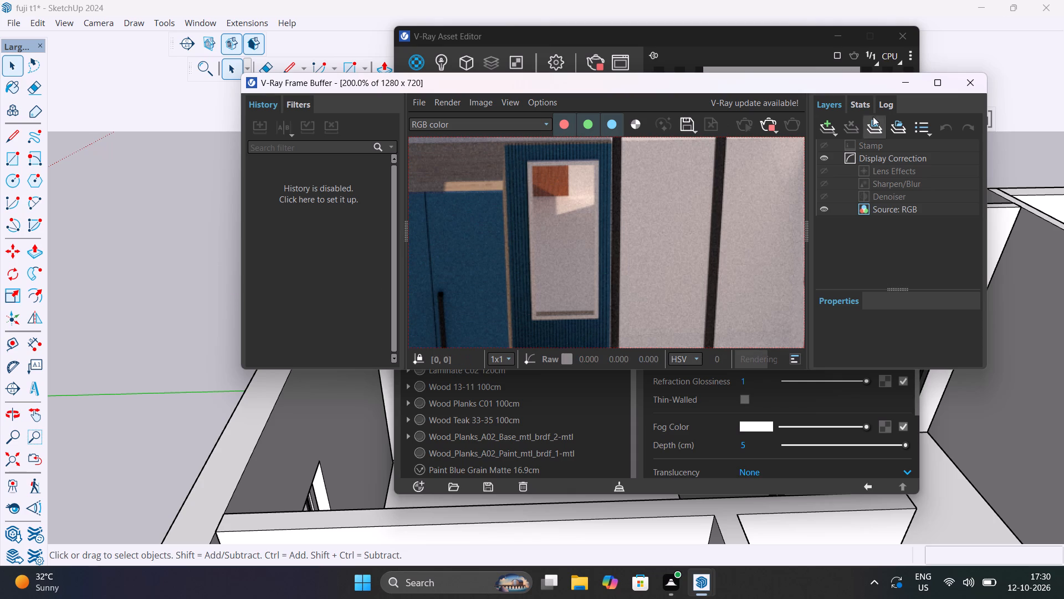
{"action": "left_click", "coordinate": [975, 82]}
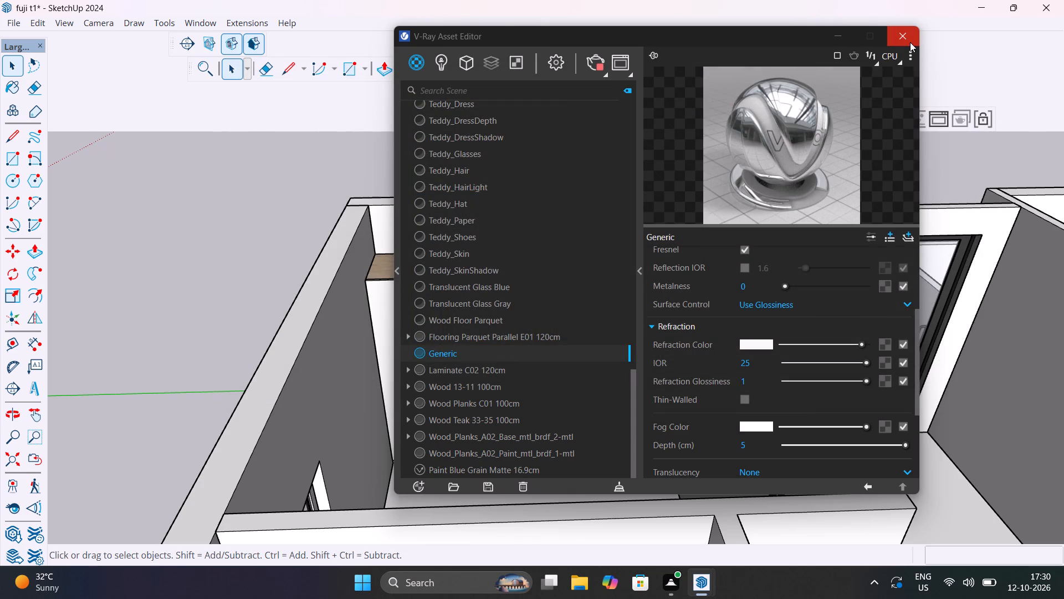
Rename the Generic material as MIRROR and close the asset editor.
{"action": "right_click", "coordinate": [610, 352]}
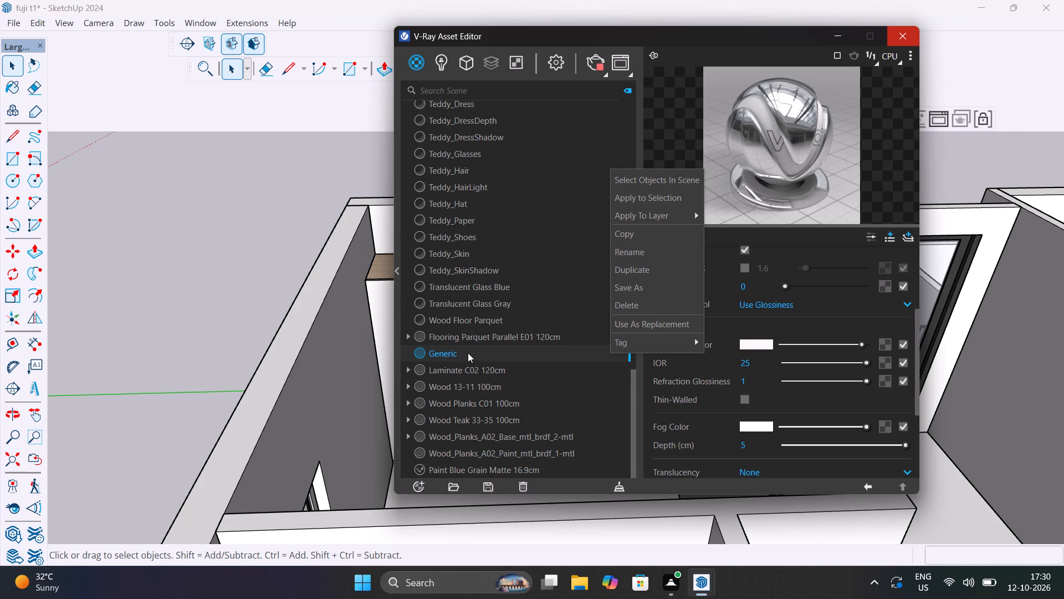
{"action": "left_click", "coordinate": [468, 353]}
{"action": "right_click", "coordinate": [468, 353]}
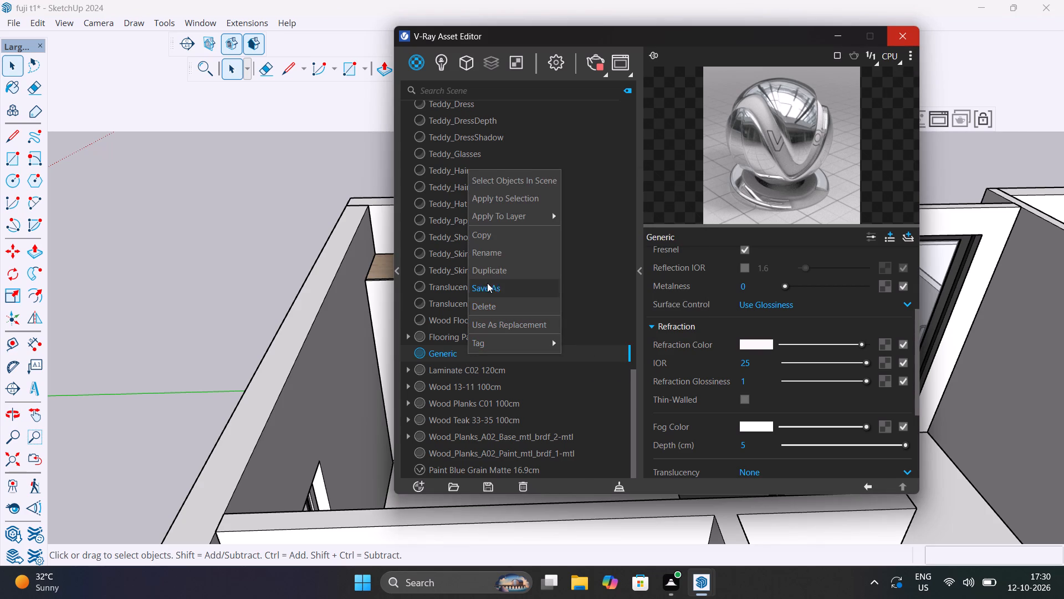
{"action": "left_click", "coordinate": [492, 256]}
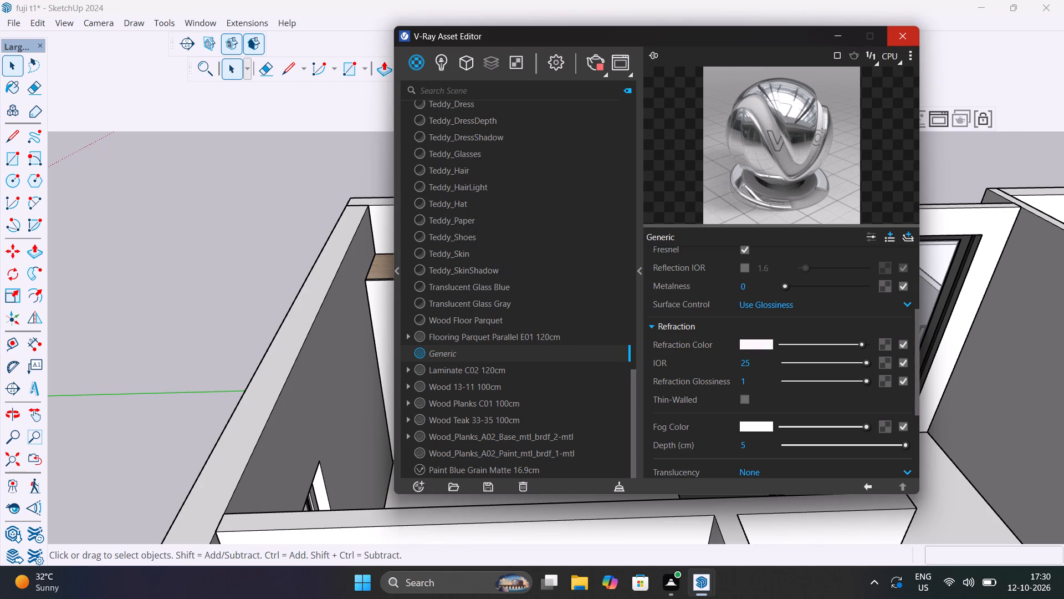
{"action": "key", "text": "BackSpace"}
{"action": "key", "text": "BackSpace"}
{"action": "key", "text": "BackSpace"}
{"action": "key", "text": "BackSpace"}
{"action": "key", "text": "BackSpace"}
{"action": "key", "text": "BackSpace"}
{"action": "key", "text": "BackSpace"}
{"action": "key", "text": "BackSpace"}
{"action": "type", "text": "MIRROR"}
{"action": "key", "text": "Return"}
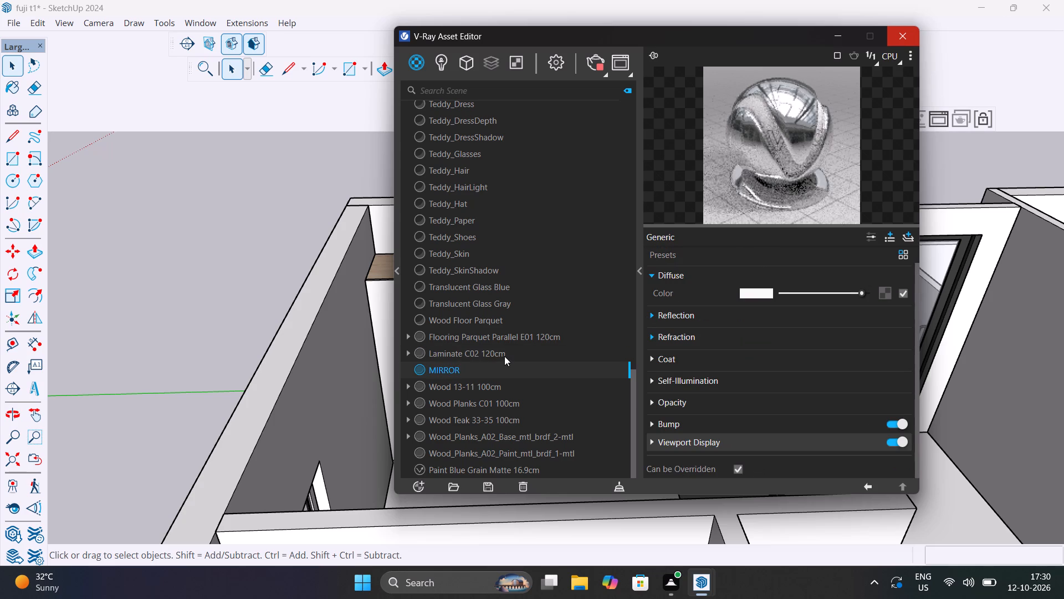
{"action": "left_click", "coordinate": [904, 32]}
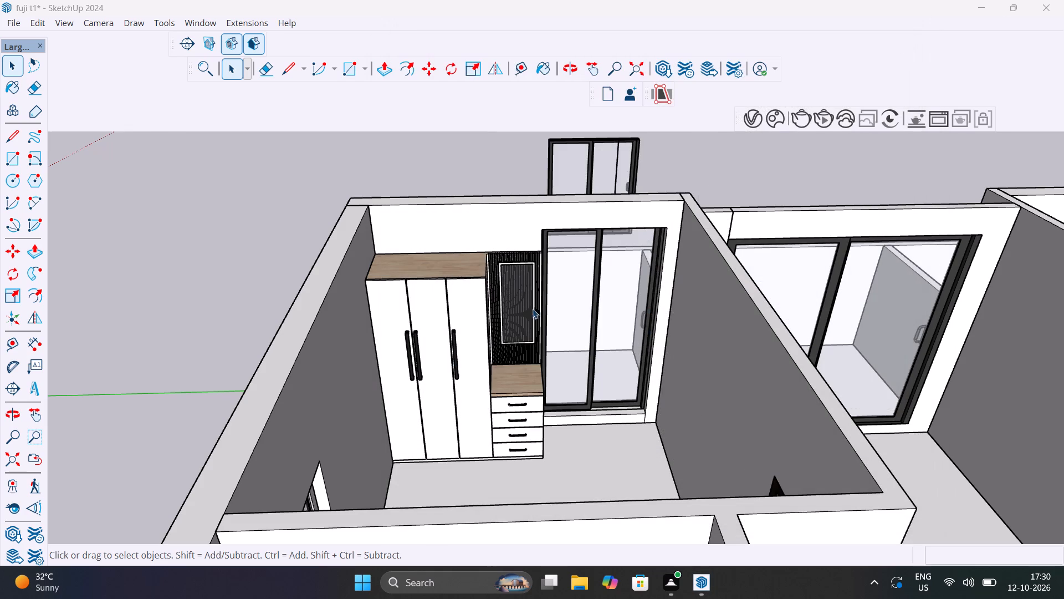
Examine the wardrobe unit, the bedroom and its adjoining rooms in the model from several angles.
{"action": "middle_click_drag", "start_coordinate": [535, 357], "coordinate": [403, 362]}
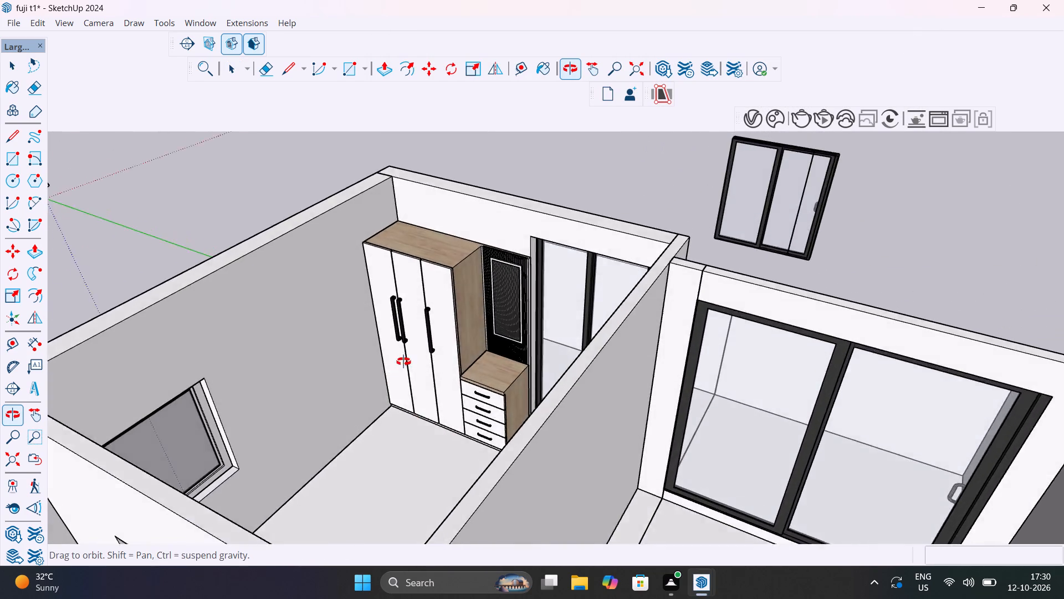
{"action": "middle_click_drag", "start_coordinate": [403, 362], "coordinate": [509, 339]}
{"action": "scroll", "coordinate": [512, 316], "scroll_direction": "up", "scroll_amount": 8}
{"action": "middle_click_drag", "start_coordinate": [520, 317], "coordinate": [556, 341]}
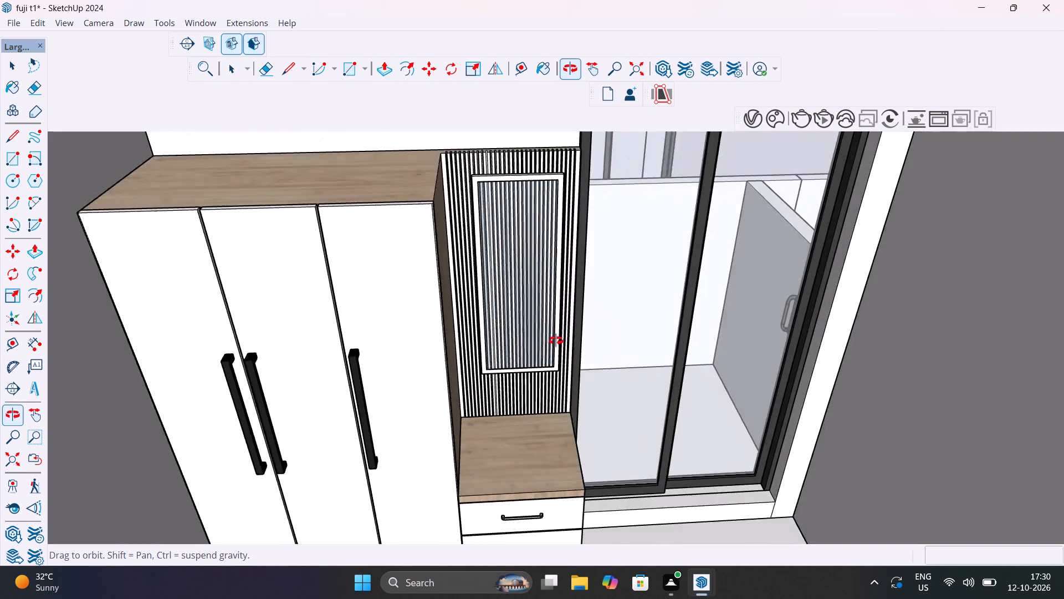
{"action": "middle_click_drag", "start_coordinate": [556, 341], "coordinate": [534, 343]}
{"action": "scroll", "coordinate": [534, 343], "scroll_direction": "down", "scroll_amount": 9}
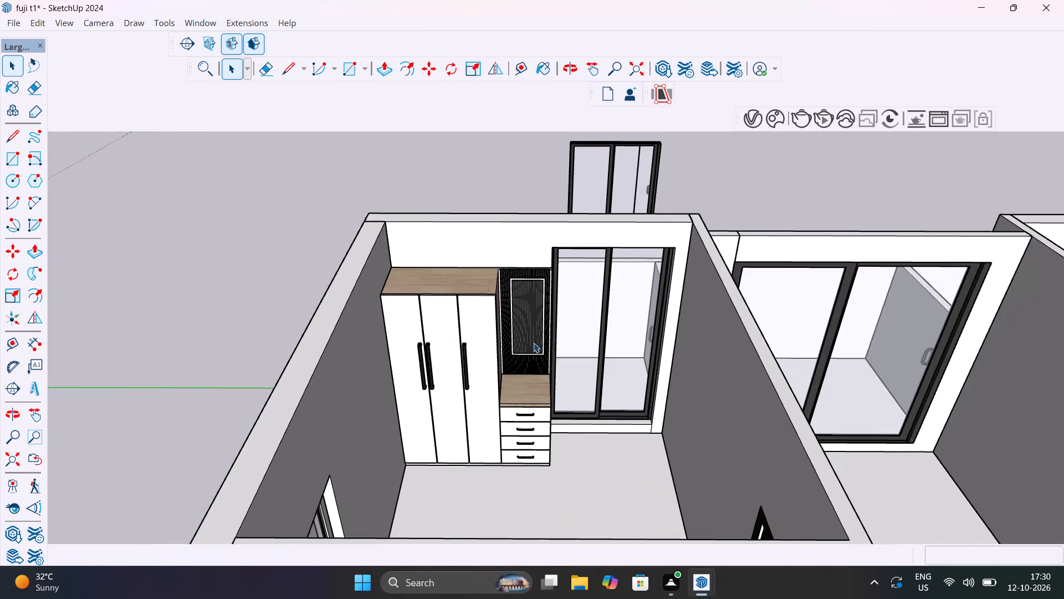
{"action": "middle_click_drag", "start_coordinate": [536, 403], "coordinate": [441, 352]}
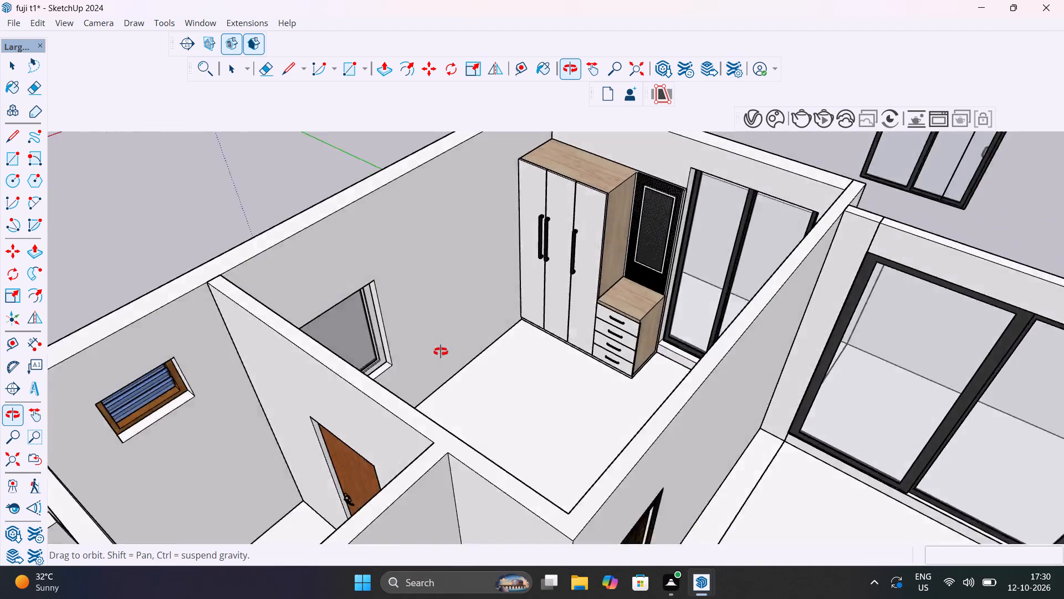
{"action": "middle_click_drag", "start_coordinate": [441, 352], "coordinate": [424, 373]}
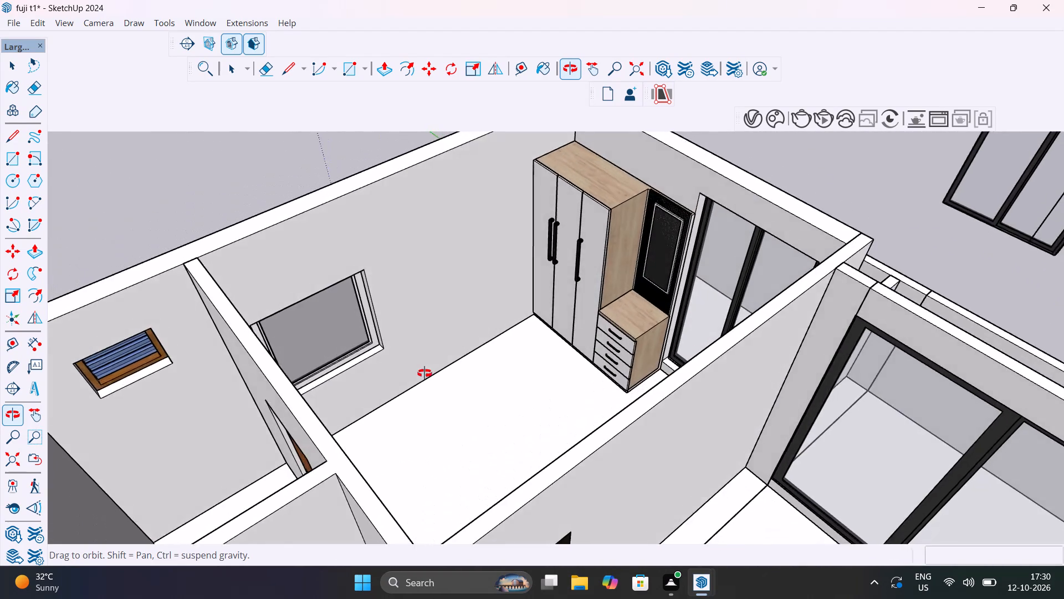
{"action": "middle_click_drag", "start_coordinate": [424, 373], "coordinate": [814, 439]}
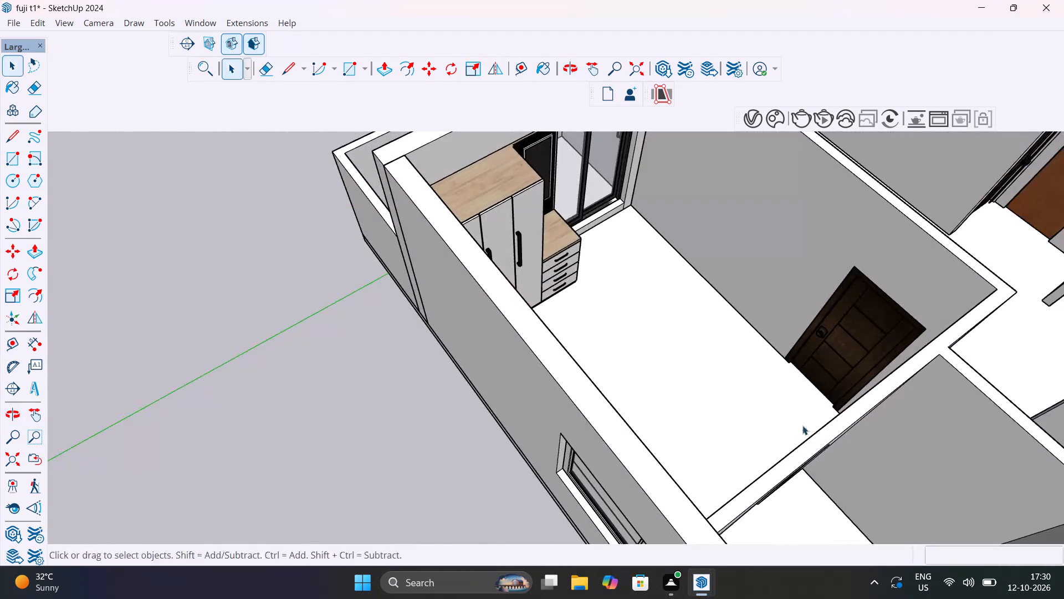
{"action": "scroll", "coordinate": [649, 319], "scroll_direction": "up", "scroll_amount": 2}
{"action": "scroll", "coordinate": [649, 319], "scroll_direction": "down", "scroll_amount": 6}
{"action": "middle_click_drag", "start_coordinate": [659, 322], "coordinate": [553, 304]}
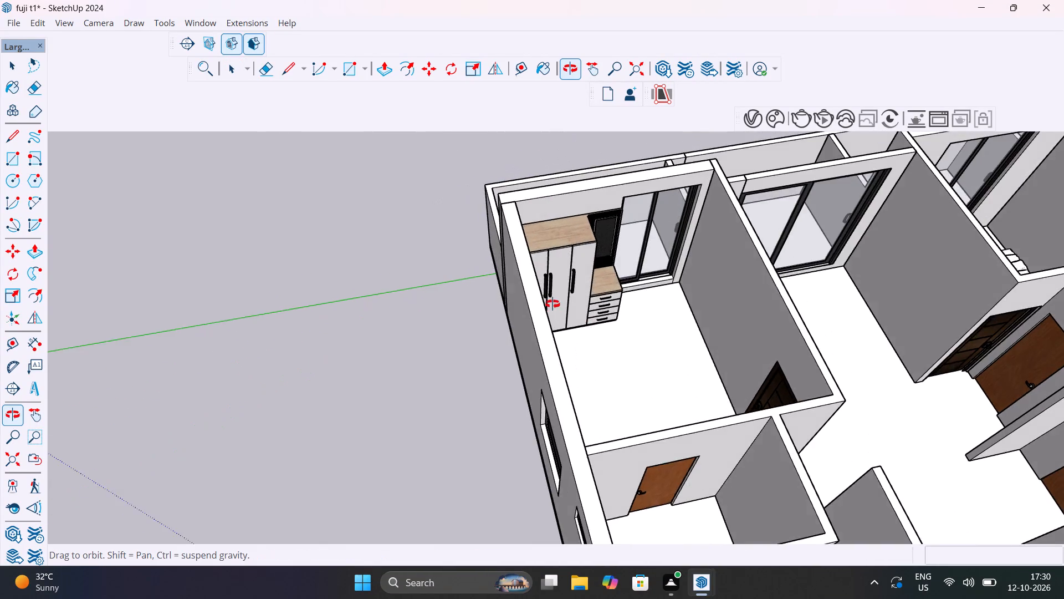
{"action": "middle_click_drag", "start_coordinate": [553, 304], "coordinate": [668, 415]}
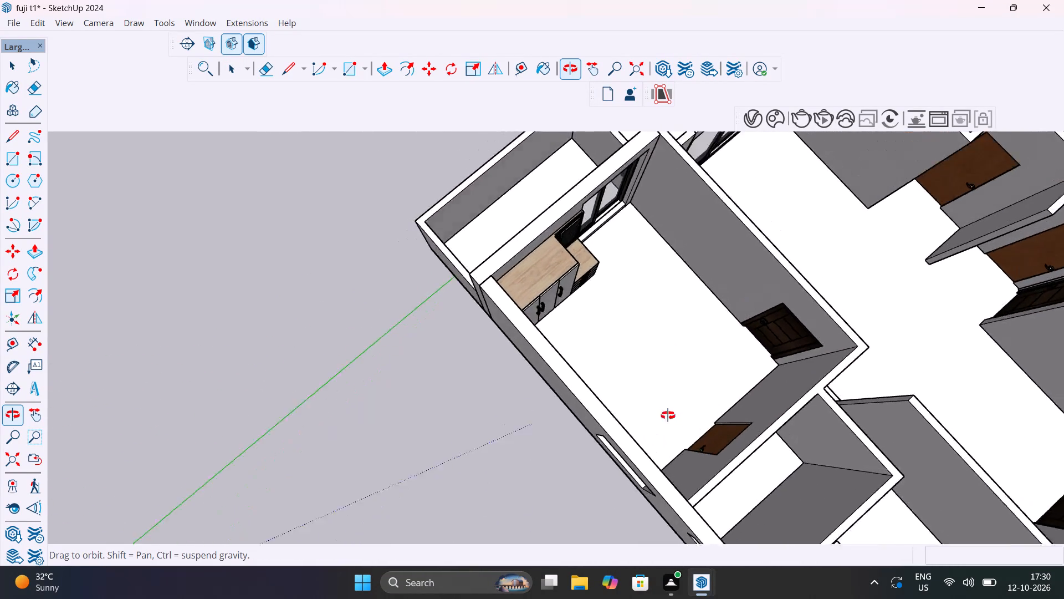
{"action": "middle_click_drag", "start_coordinate": [668, 415], "coordinate": [142, 312]}
{"action": "middle_click_drag", "start_coordinate": [275, 353], "coordinate": [261, 322], "text": "shift"}
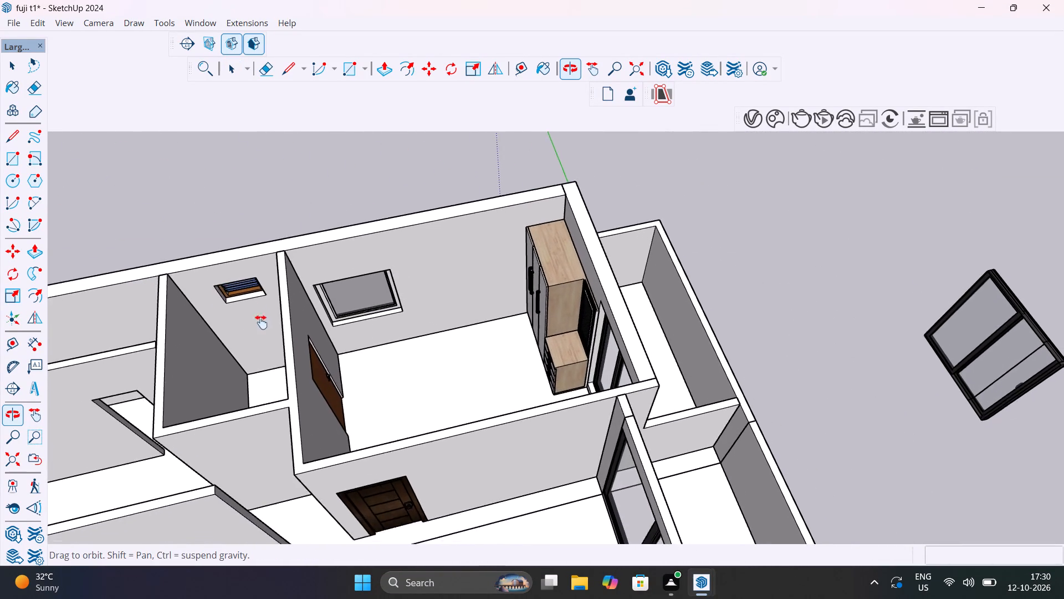
{"action": "middle_click_drag", "start_coordinate": [261, 322], "coordinate": [238, 306], "text": "shift"}
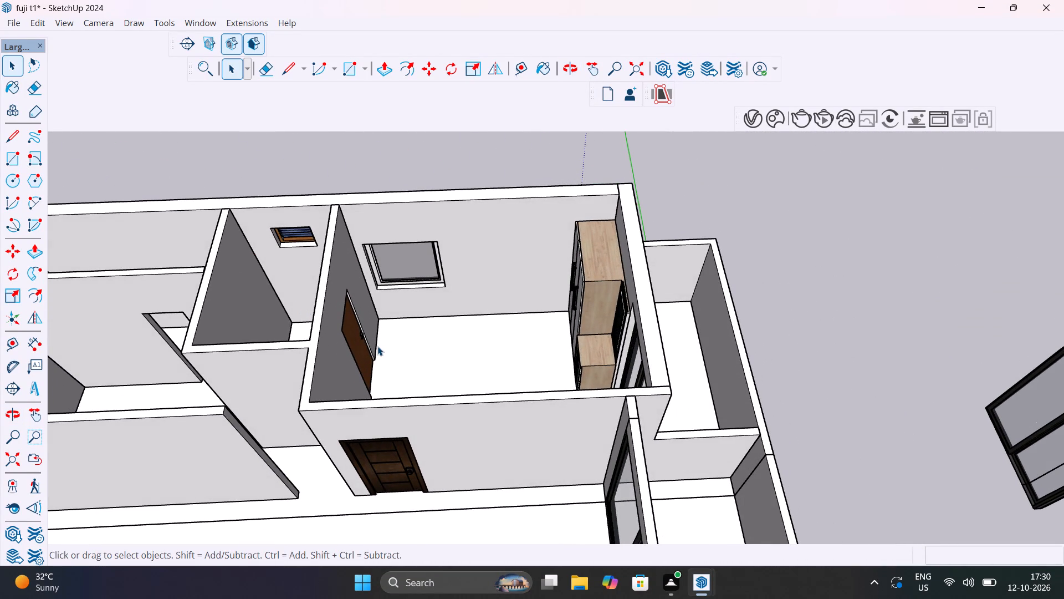
{"action": "middle_click_drag", "start_coordinate": [451, 361], "coordinate": [699, 375]}
{"action": "middle_click_drag", "start_coordinate": [699, 375], "coordinate": [715, 377]}
{"action": "middle_click_drag", "start_coordinate": [480, 339], "coordinate": [617, 361]}
{"action": "middle_click_drag", "start_coordinate": [539, 328], "coordinate": [611, 349]}
Examine the wardrobe and its adjoining drawer unit in the bedroom from a closer viewpoint.
{"action": "scroll", "coordinate": [406, 381], "scroll_direction": "down", "scroll_amount": 10}
{"action": "scroll", "coordinate": [423, 366], "scroll_direction": "up", "scroll_amount": 1}
{"action": "middle_click_drag", "start_coordinate": [506, 343], "coordinate": [707, 317]}
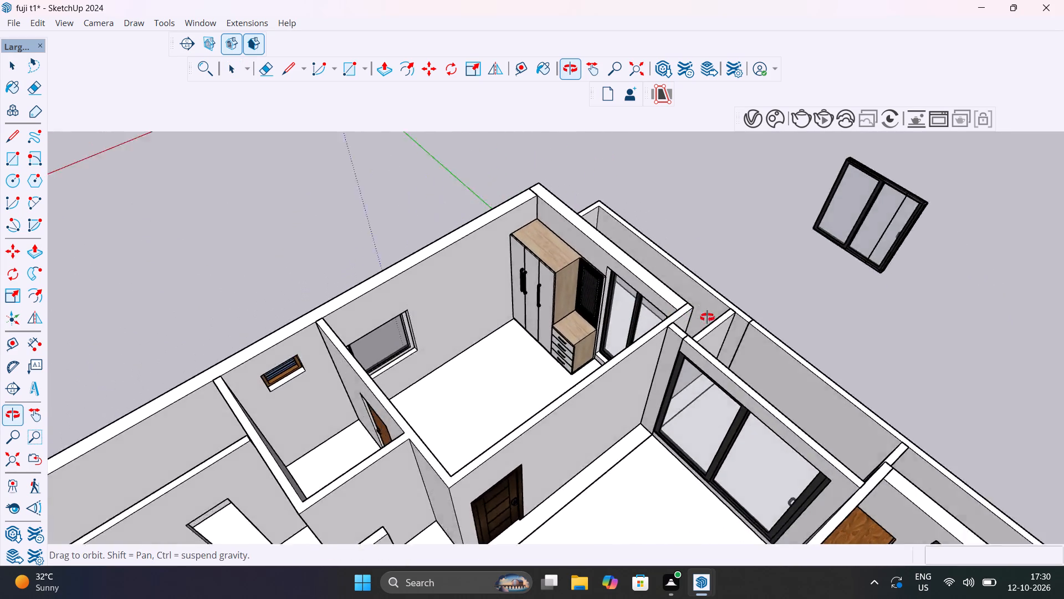
{"action": "middle_click_drag", "start_coordinate": [707, 317], "coordinate": [786, 291]}
{"action": "scroll", "coordinate": [786, 290], "scroll_direction": "down", "scroll_amount": 1}
{"action": "scroll", "coordinate": [583, 336], "scroll_direction": "up", "scroll_amount": 12}
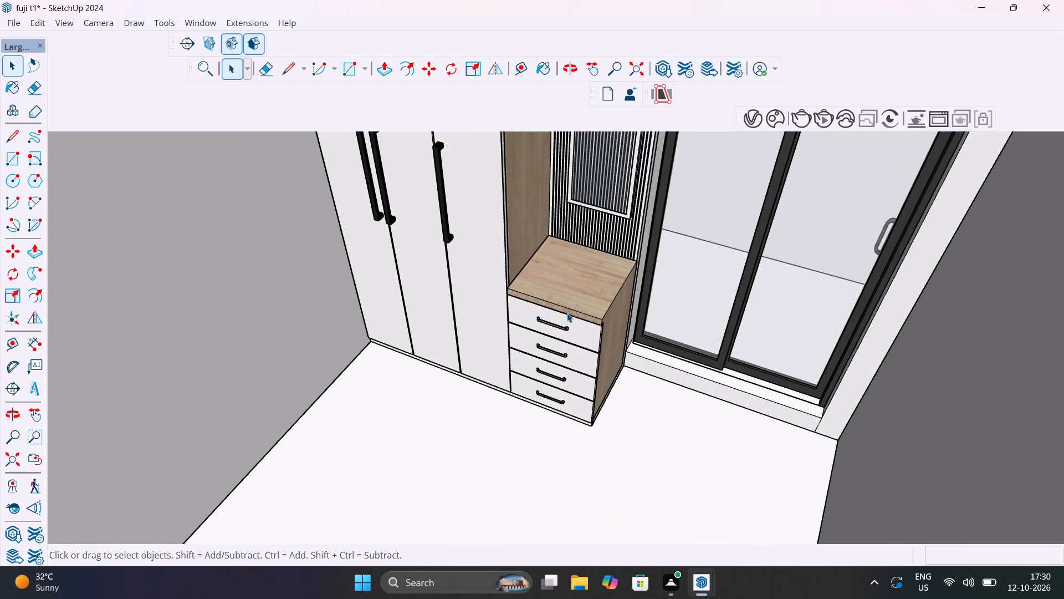
{"action": "middle_click_drag", "start_coordinate": [550, 348], "coordinate": [542, 394], "text": "shift"}
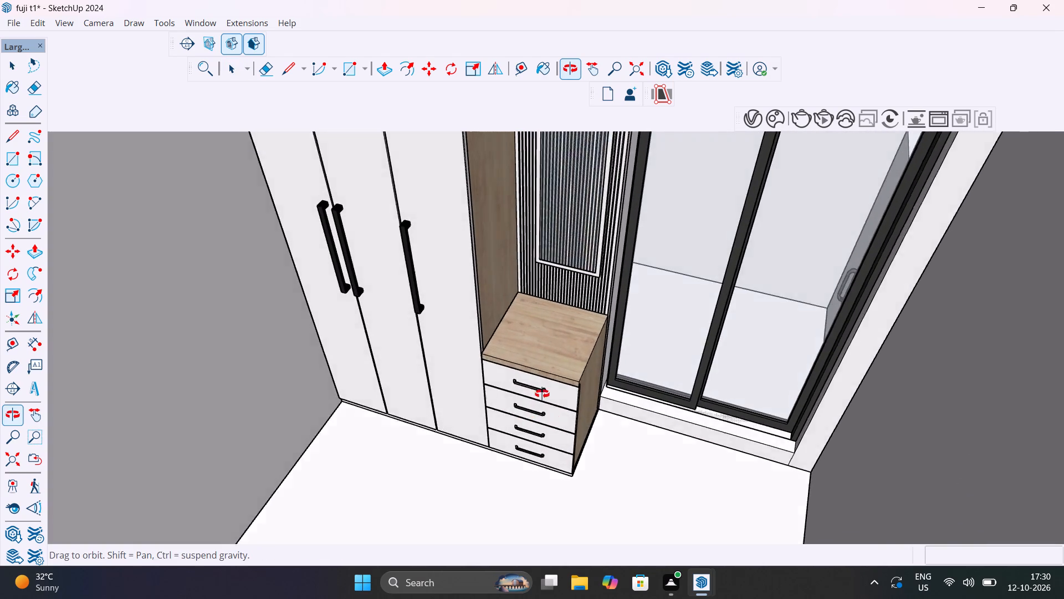
{"action": "middle_click_drag", "start_coordinate": [542, 394], "coordinate": [565, 370], "text": "shift"}
{"action": "scroll", "coordinate": [564, 371], "scroll_direction": "down", "scroll_amount": 3}
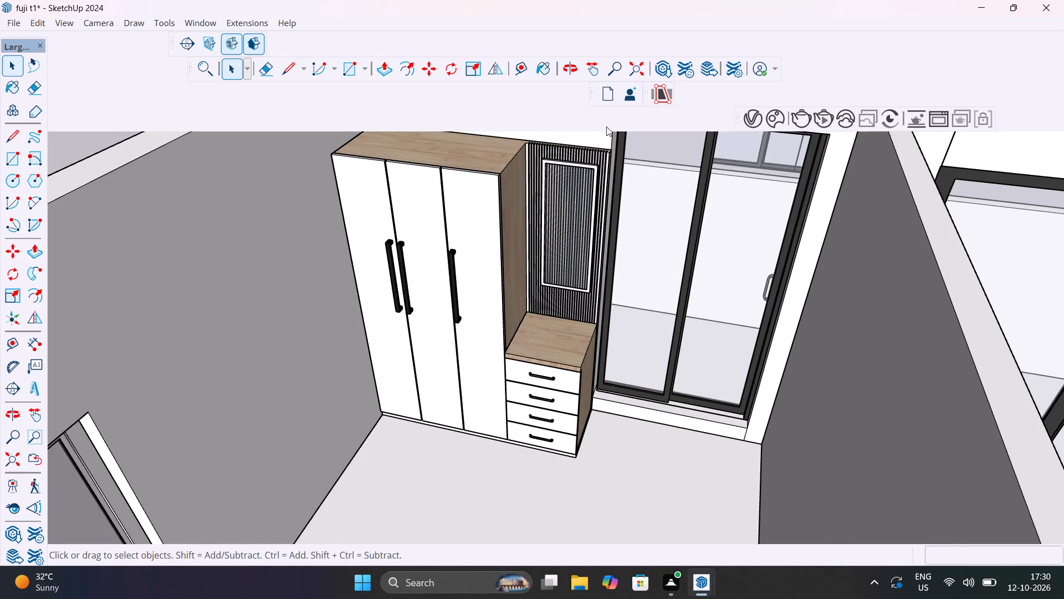
Open the Chaos Cosmos library, show only the downloaded assets and clear the "white glass" search.
{"action": "left_click", "coordinate": [767, 114]}
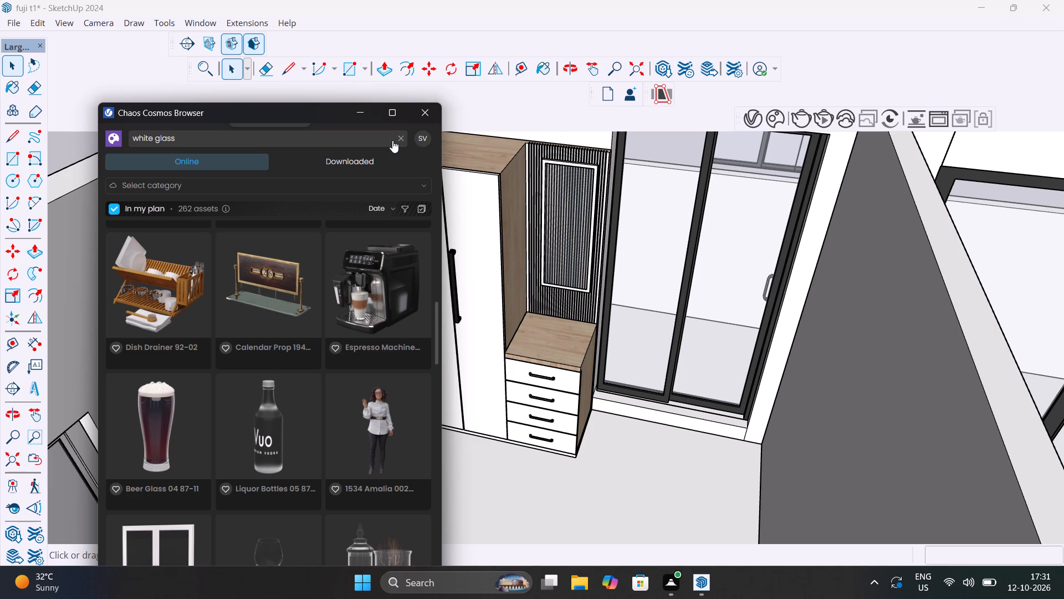
{"action": "left_click", "coordinate": [369, 158]}
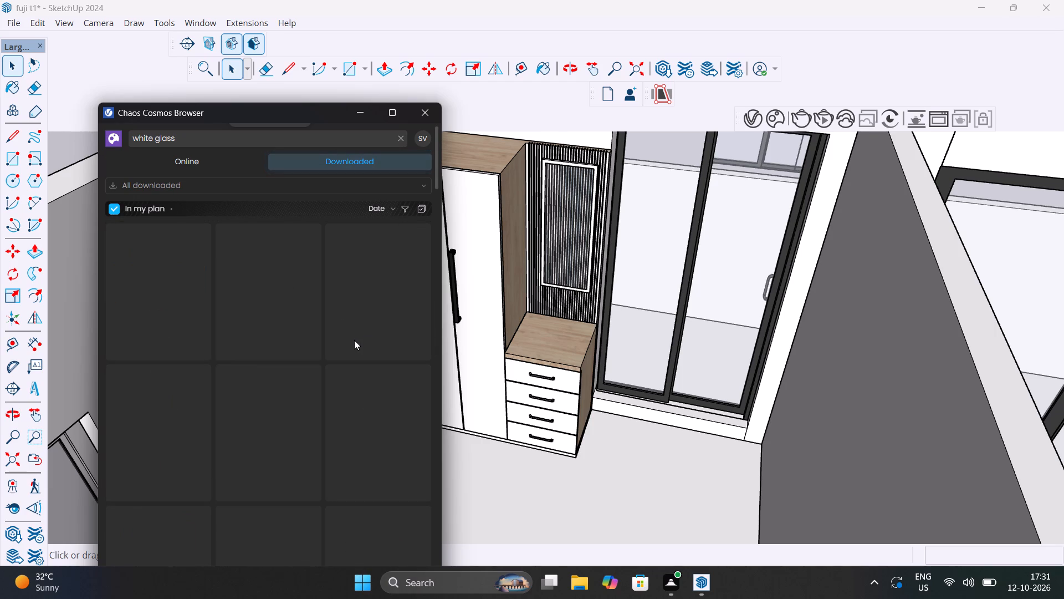
{"action": "scroll", "coordinate": [353, 354], "scroll_direction": "up", "scroll_amount": 2}
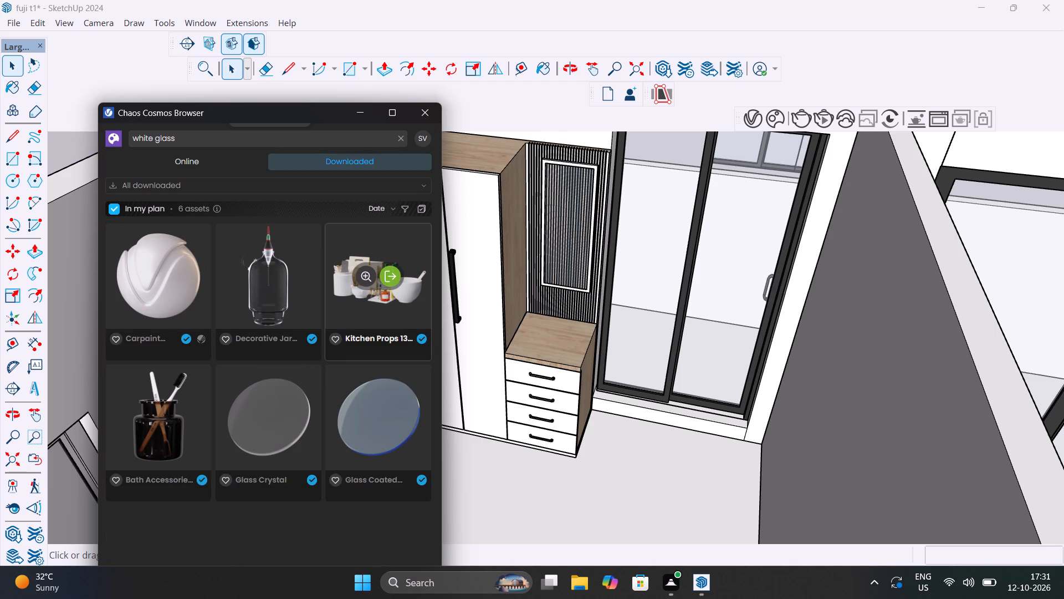
{"action": "scroll", "coordinate": [353, 354], "scroll_direction": "up", "scroll_amount": 13}
{"action": "scroll", "coordinate": [343, 346], "scroll_direction": "down", "scroll_amount": 20}
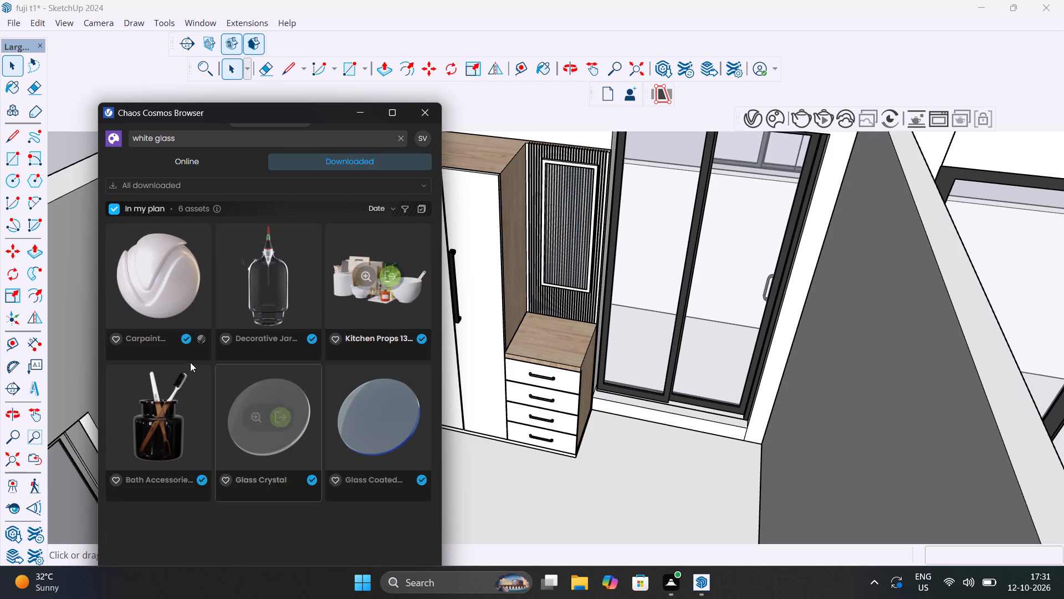
{"action": "left_click", "coordinate": [402, 139]}
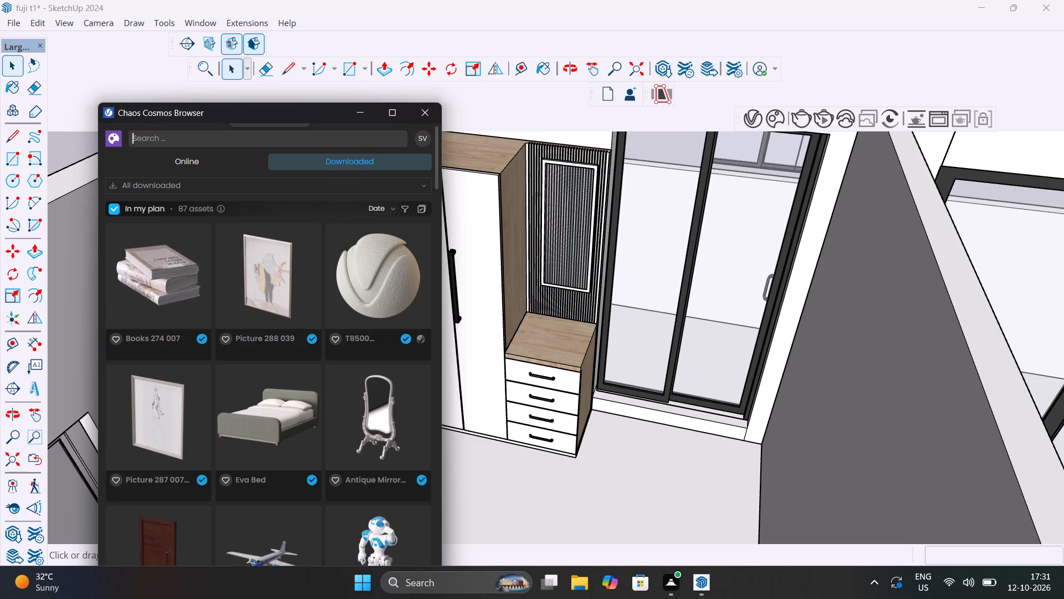
Look through the downloaded Cosmos assets for a decorative item to put on the drawer unit.
{"action": "scroll", "coordinate": [377, 351], "scroll_direction": "down", "scroll_amount": 5}
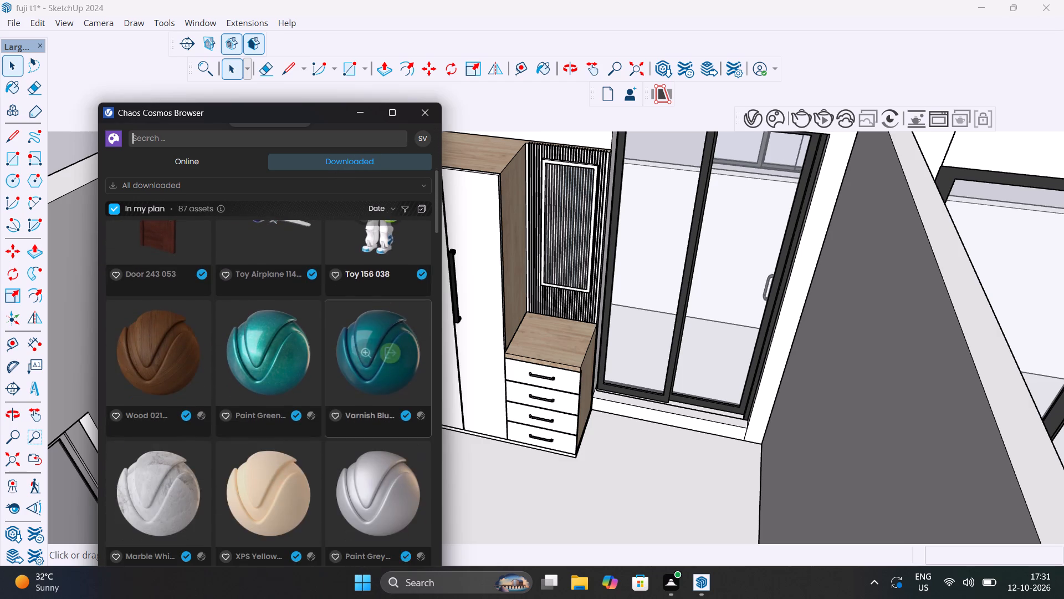
{"action": "scroll", "coordinate": [377, 351], "scroll_direction": "down", "scroll_amount": 16}
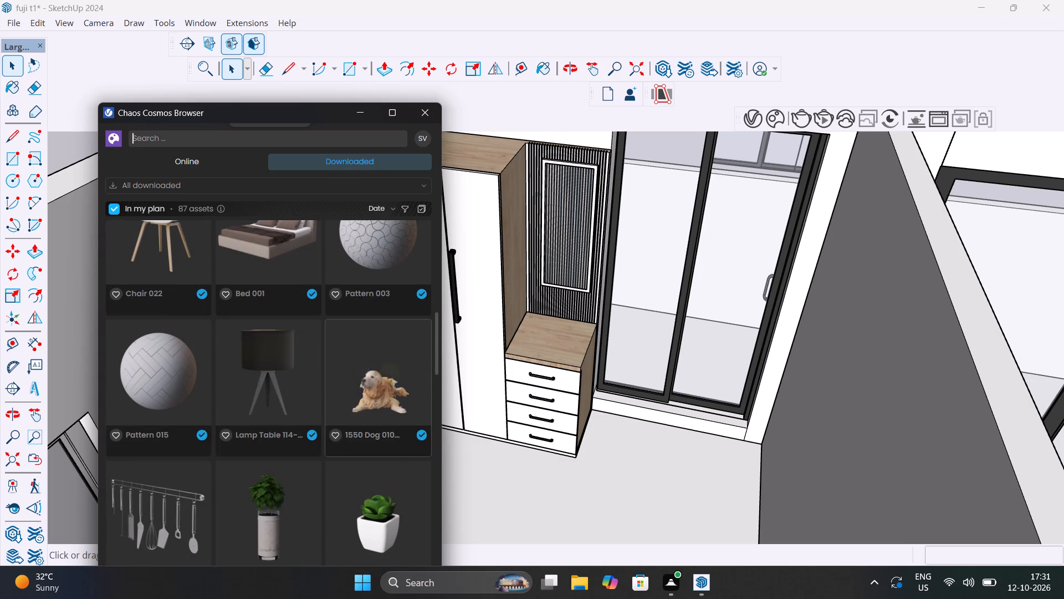
{"action": "scroll", "coordinate": [377, 351], "scroll_direction": "down", "scroll_amount": 3}
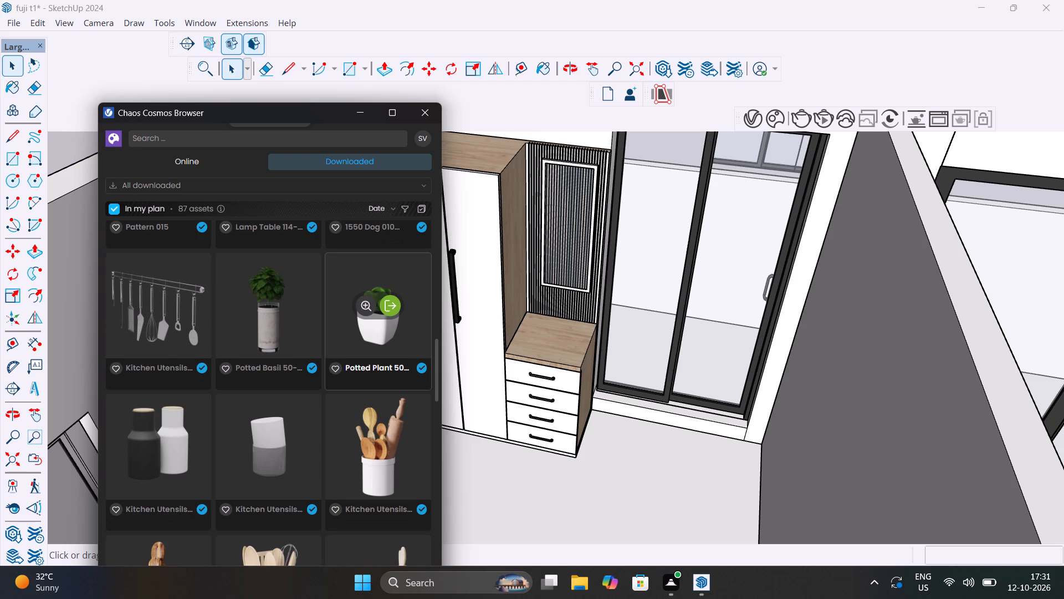
{"action": "scroll", "coordinate": [377, 351], "scroll_direction": "down", "scroll_amount": 1}
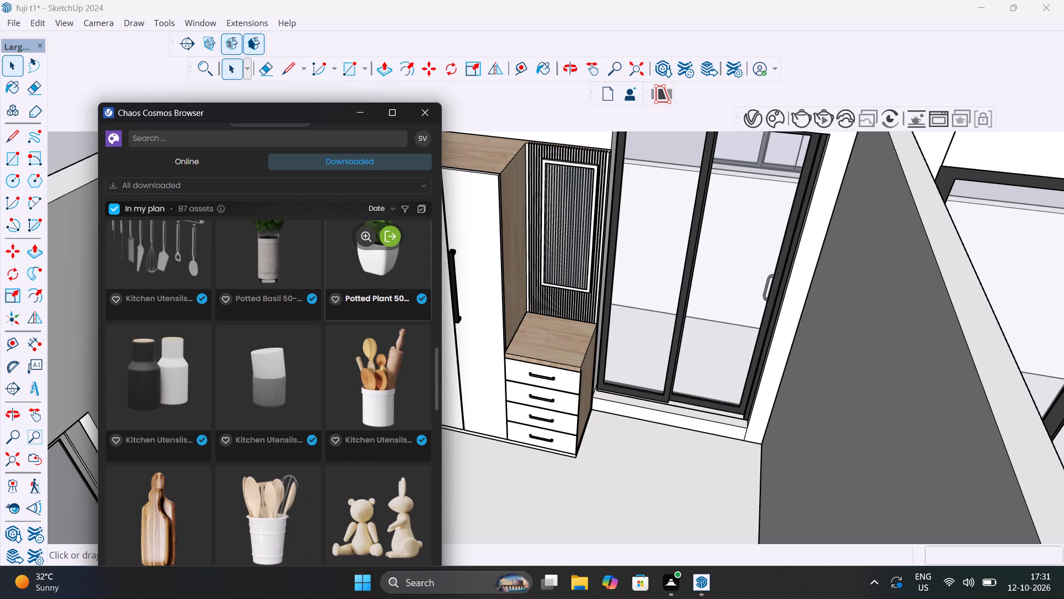
{"action": "scroll", "coordinate": [373, 381], "scroll_direction": "down", "scroll_amount": 19}
{"action": "scroll", "coordinate": [373, 395], "scroll_direction": "down", "scroll_amount": 7}
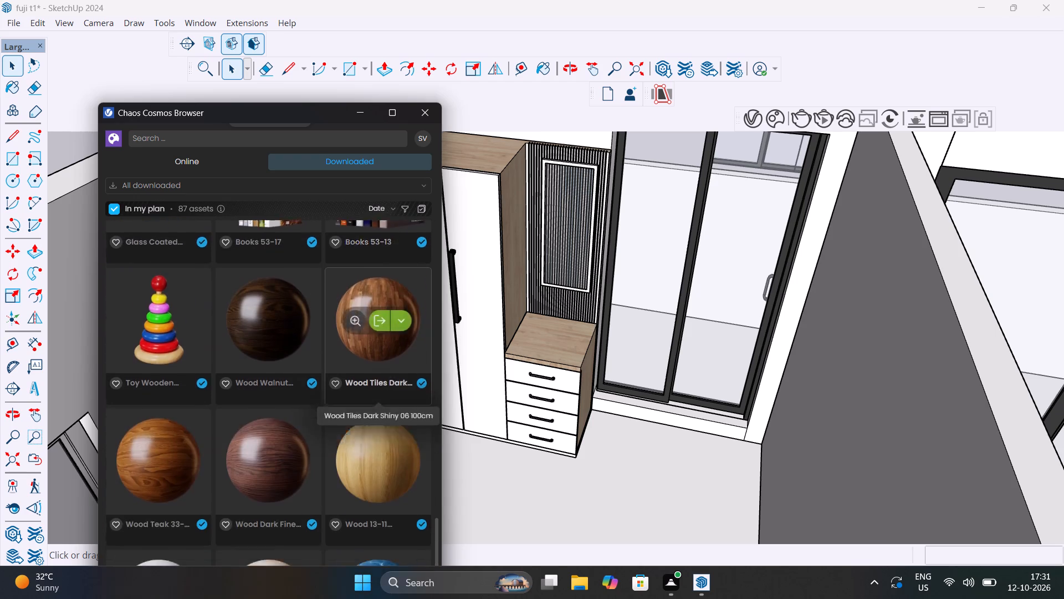
{"action": "scroll", "coordinate": [373, 395], "scroll_direction": "down", "scroll_amount": 16}
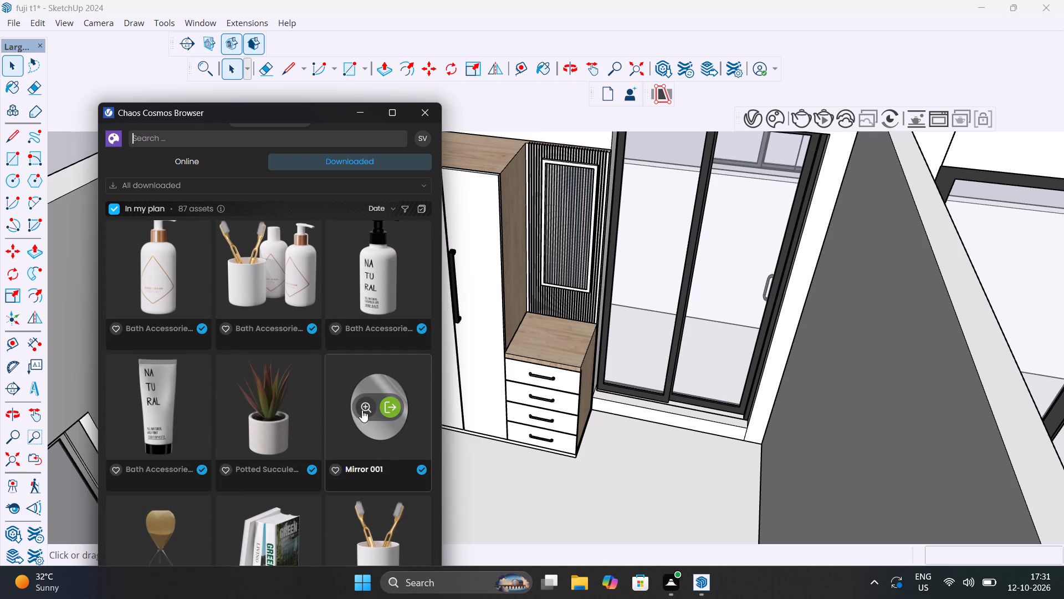
{"action": "scroll", "coordinate": [323, 444], "scroll_direction": "down", "scroll_amount": 15}
{"action": "scroll", "coordinate": [323, 444], "scroll_direction": "up", "scroll_amount": 6}
{"action": "scroll", "coordinate": [323, 444], "scroll_direction": "down", "scroll_amount": 7}
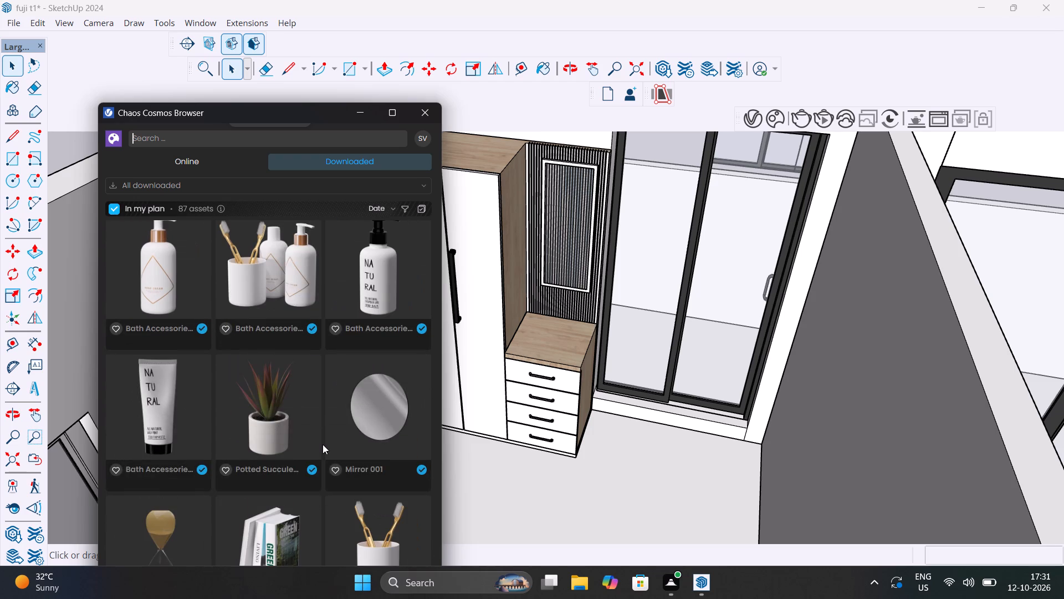
{"action": "scroll", "coordinate": [323, 444], "scroll_direction": "up", "scroll_amount": 9}
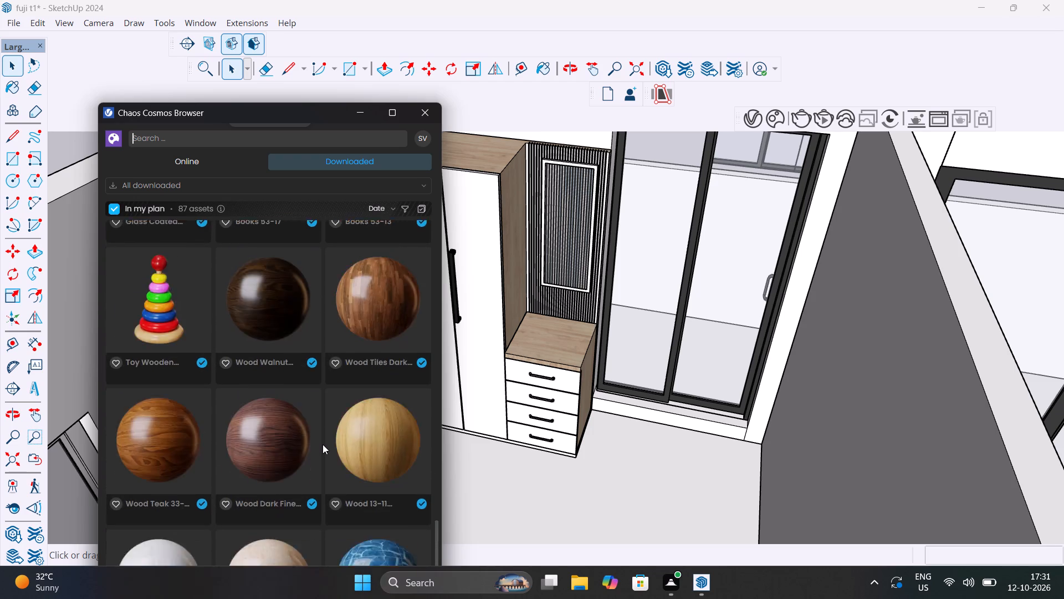
{"action": "scroll", "coordinate": [323, 444], "scroll_direction": "up", "scroll_amount": 18}
{"action": "scroll", "coordinate": [323, 444], "scroll_direction": "up", "scroll_amount": 6}
{"action": "scroll", "coordinate": [323, 444], "scroll_direction": "down", "scroll_amount": 2}
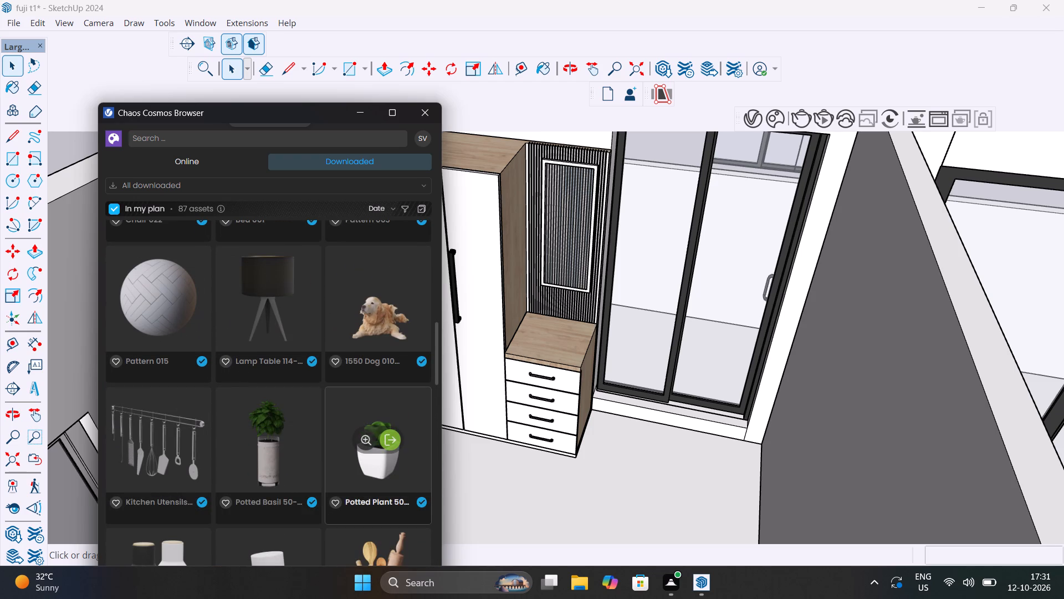
Place the succulent Potted Plant 50 asset on the drawer unit's wooden top, in the back corner beside the wardrobe, and close the asset library.
{"action": "left_click", "coordinate": [389, 445]}
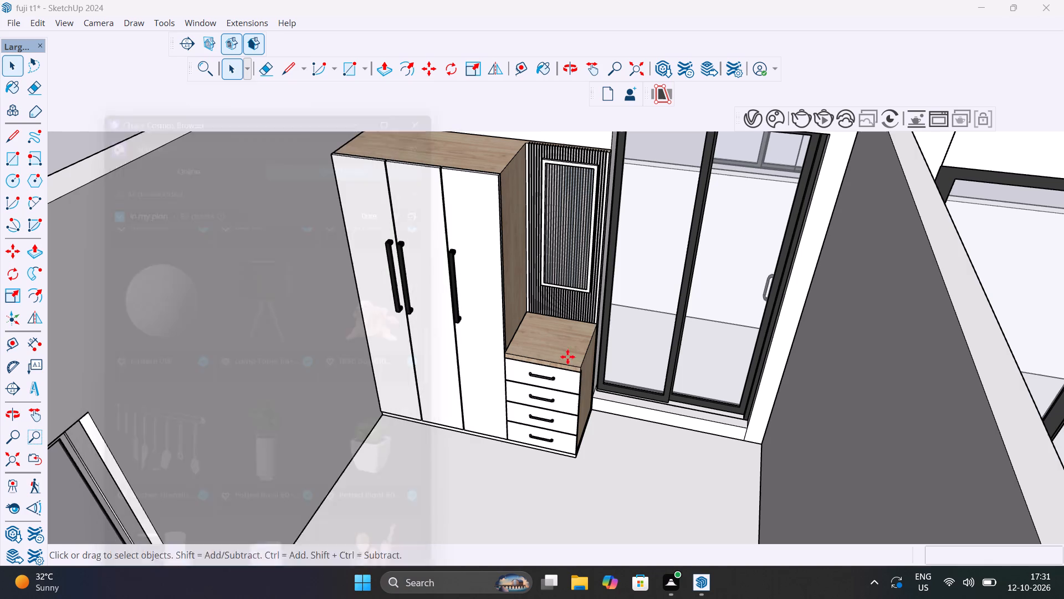
{"action": "scroll", "coordinate": [553, 331], "scroll_direction": "up", "scroll_amount": 12}
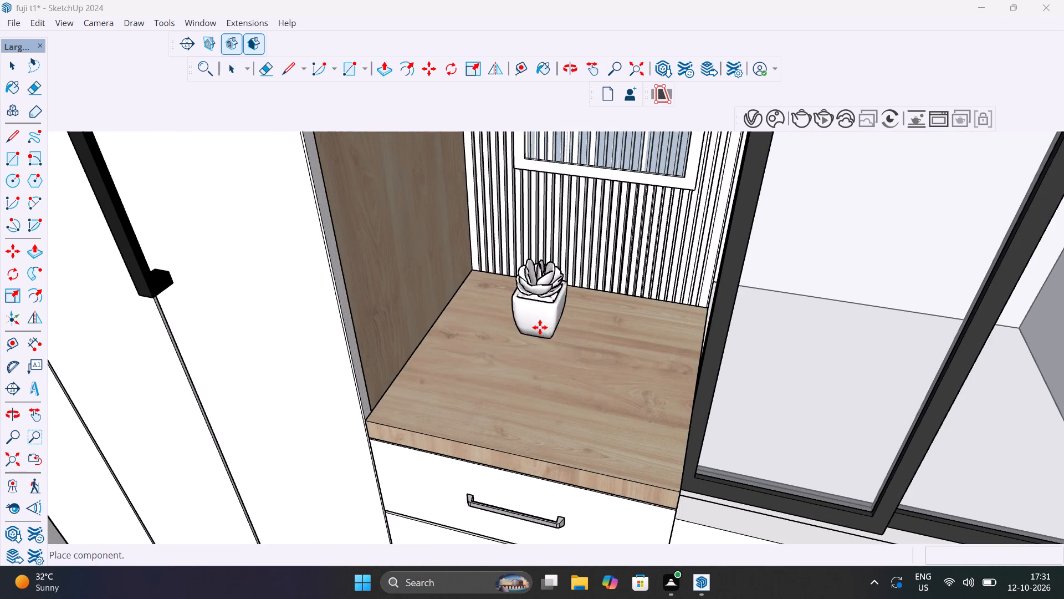
{"action": "left_click", "coordinate": [484, 303]}
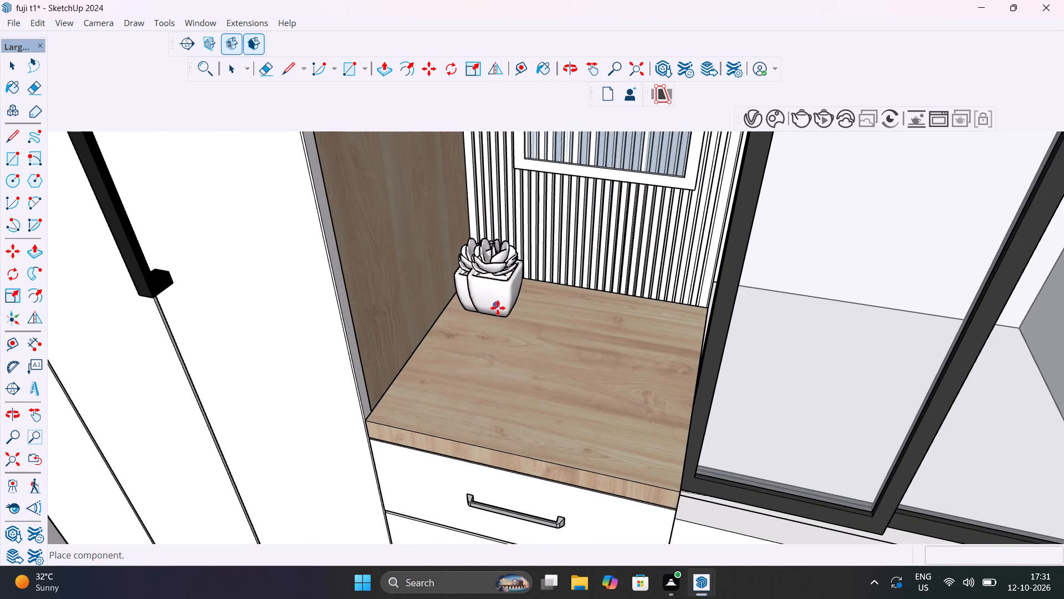
{"action": "key", "text": "Escape"}
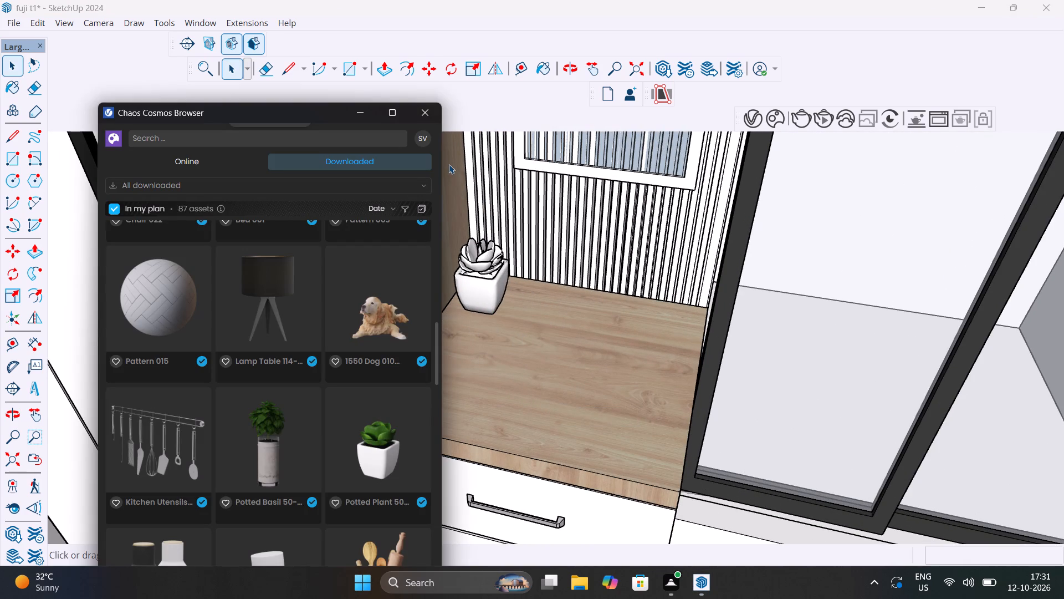
{"action": "left_click", "coordinate": [424, 119]}
Scale the potted plant on the drawer unit up uniformly by about 1.66 and deselect it.
{"action": "left_click", "coordinate": [486, 281]}
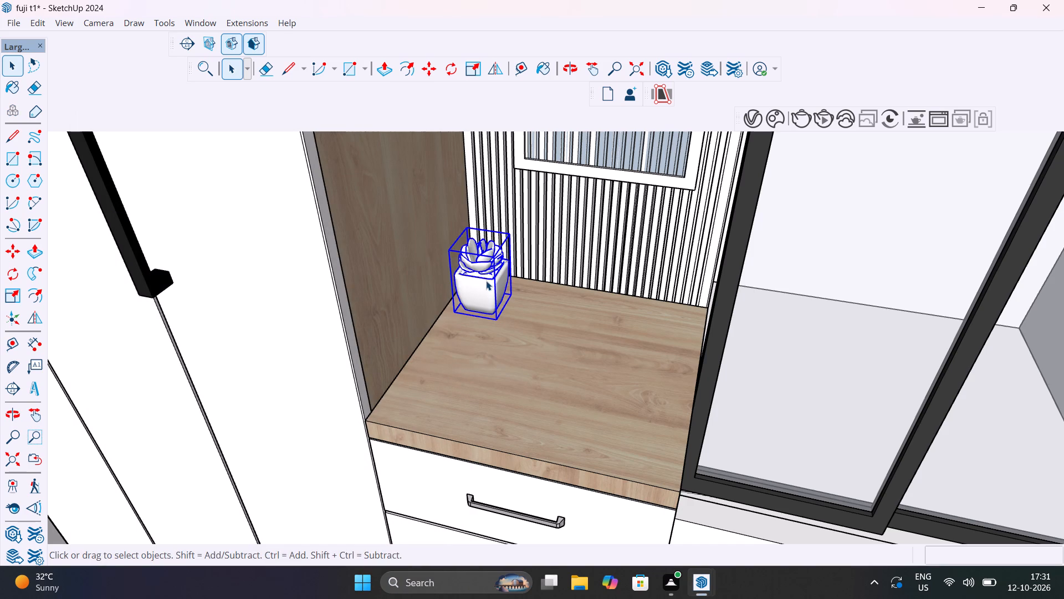
{"action": "key", "text": "s"}
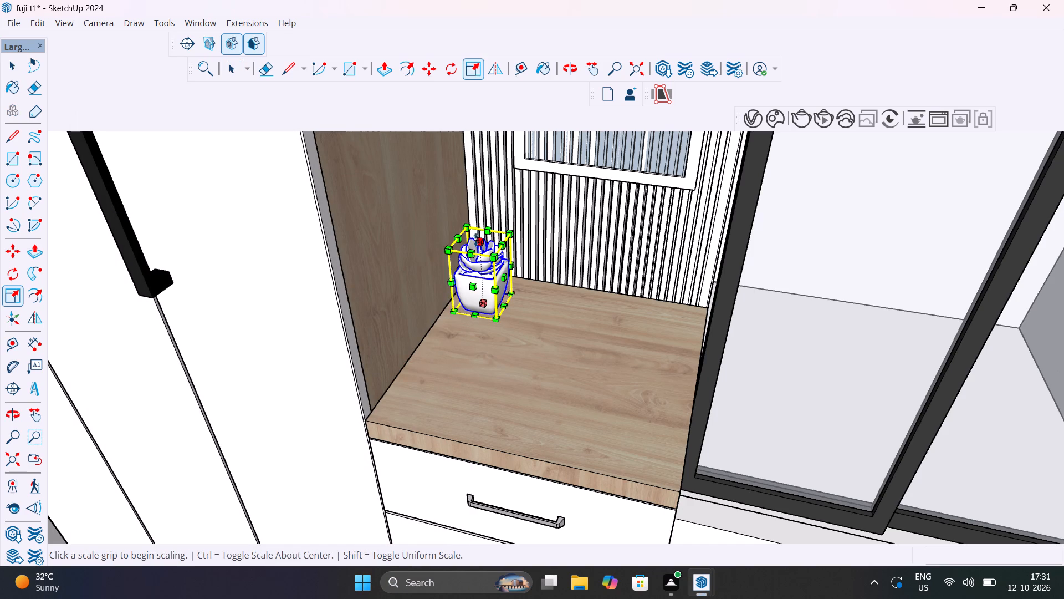
{"action": "left_click", "coordinate": [507, 233]}
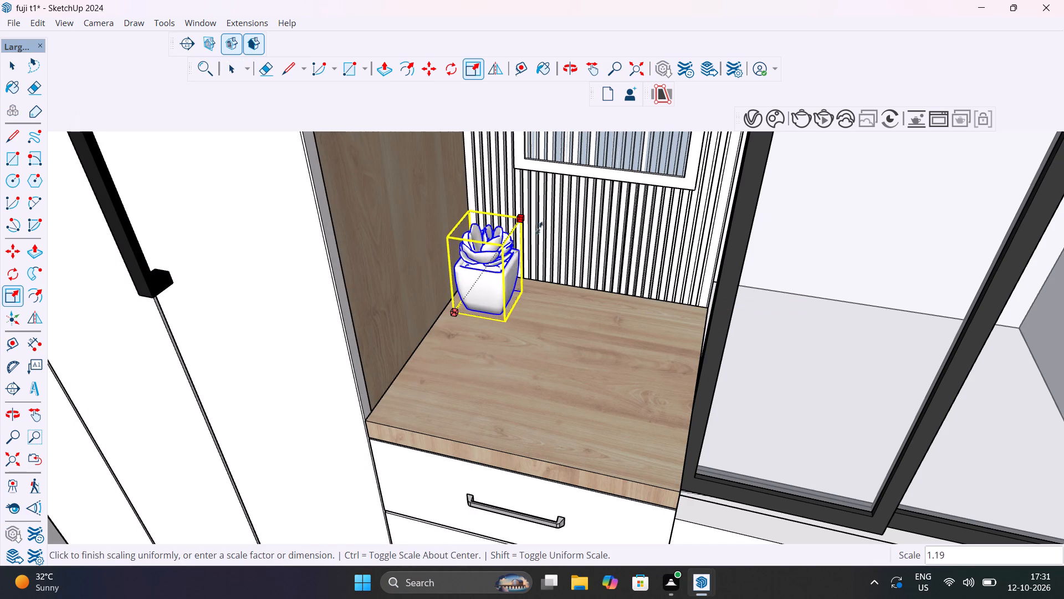
{"action": "left_click", "coordinate": [595, 214]}
{"action": "scroll", "coordinate": [515, 326], "scroll_direction": "down", "scroll_amount": 2}
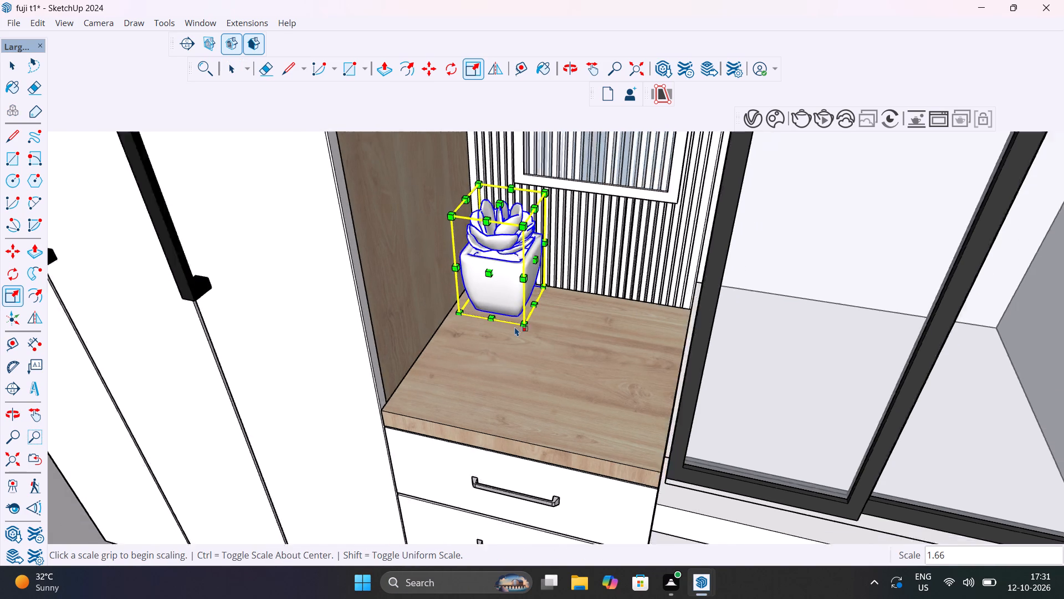
{"action": "scroll", "coordinate": [515, 327], "scroll_direction": "down", "scroll_amount": 16}
{"action": "key", "text": "space"}
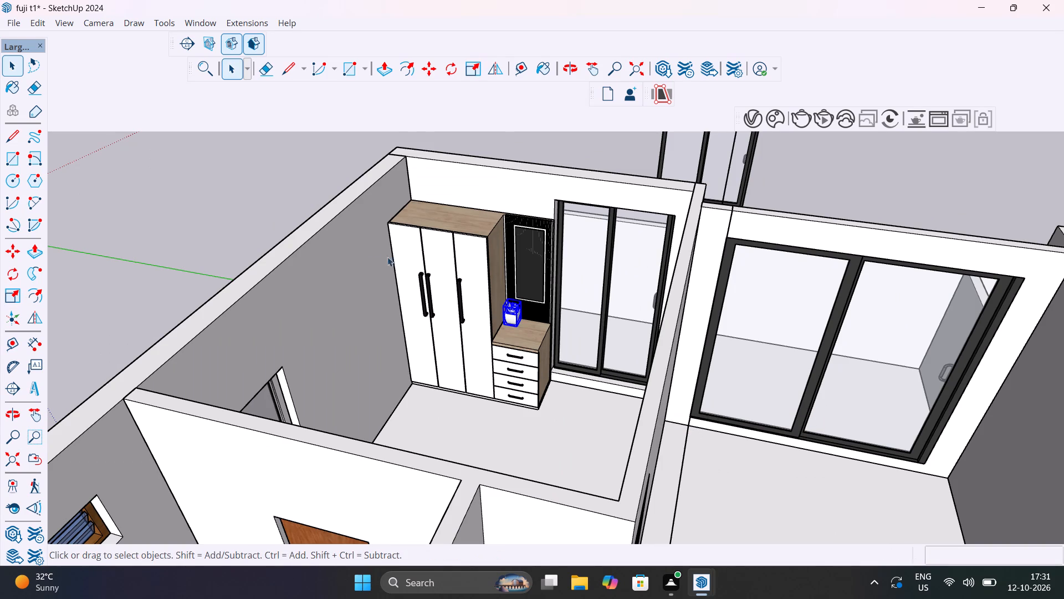
{"action": "left_click", "coordinate": [270, 190]}
Reopen the Chaos Cosmos library and look through the downloaded assets for another decorative item for the drawer unit's top.
{"action": "scroll", "coordinate": [507, 309], "scroll_direction": "up", "scroll_amount": 7}
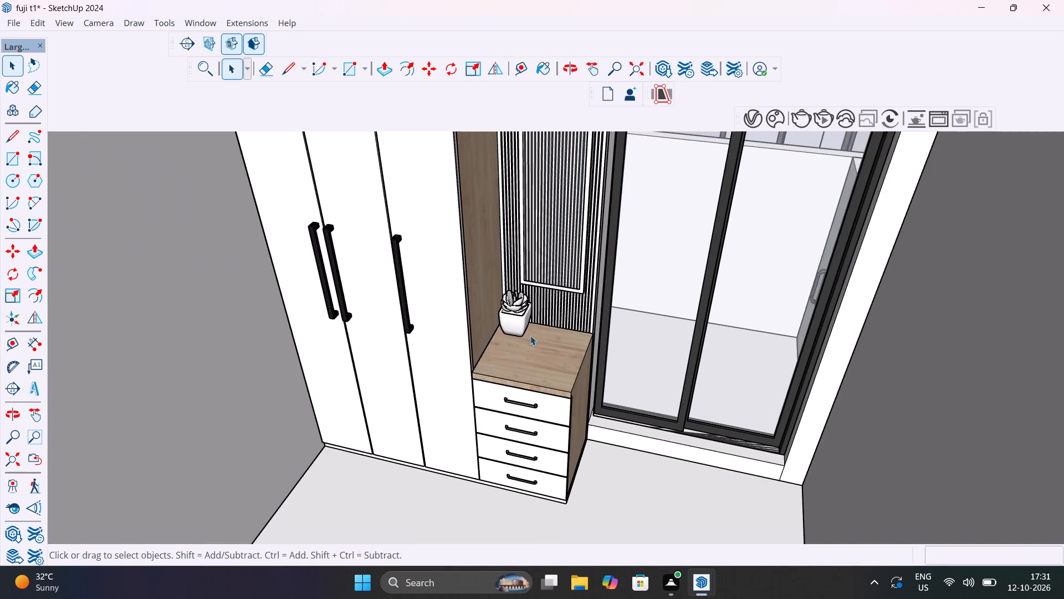
{"action": "middle_click_drag", "start_coordinate": [525, 334], "coordinate": [537, 359]}
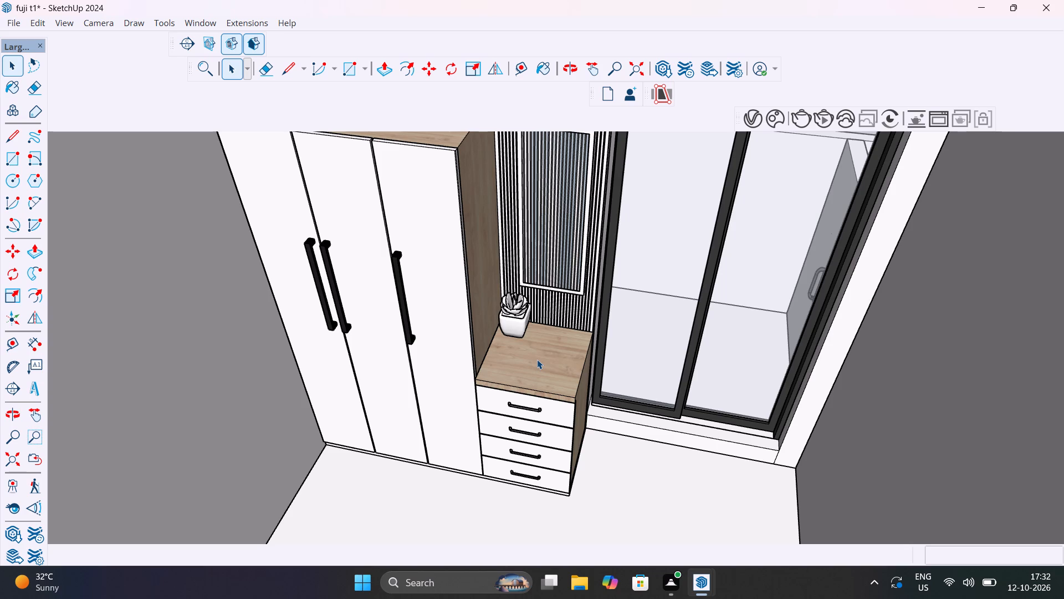
{"action": "left_click", "coordinate": [765, 111]}
{"action": "scroll", "coordinate": [361, 415], "scroll_direction": "down", "scroll_amount": 2}
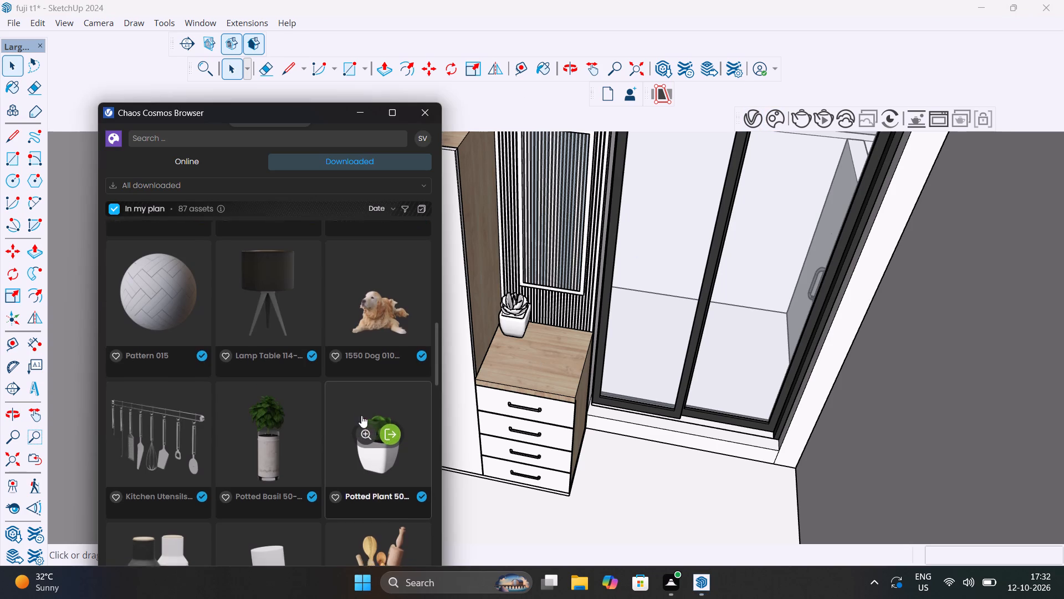
{"action": "scroll", "coordinate": [361, 415], "scroll_direction": "down", "scroll_amount": 6}
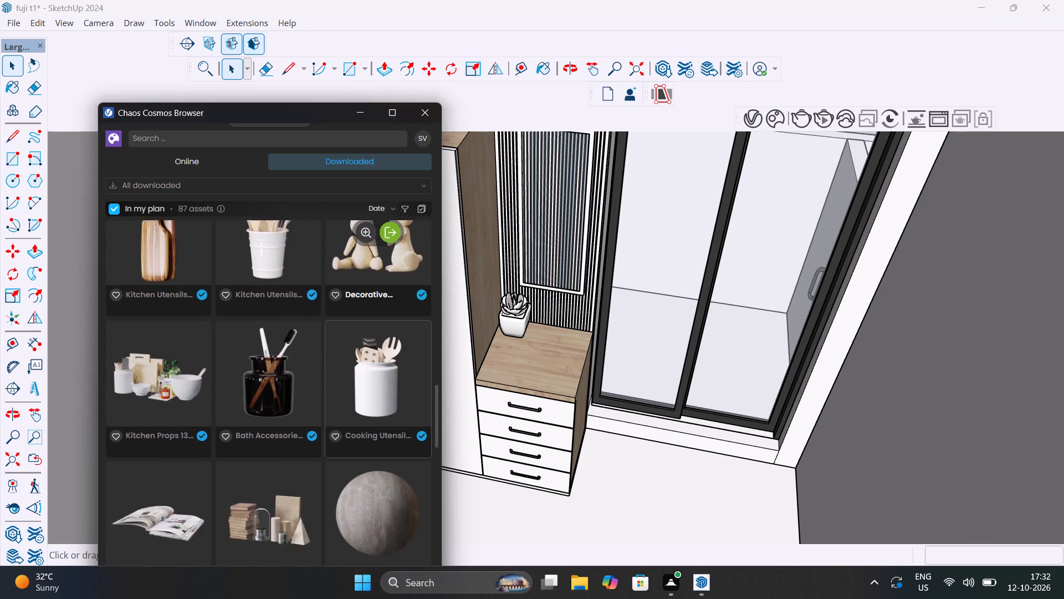
{"action": "scroll", "coordinate": [361, 415], "scroll_direction": "down", "scroll_amount": 14}
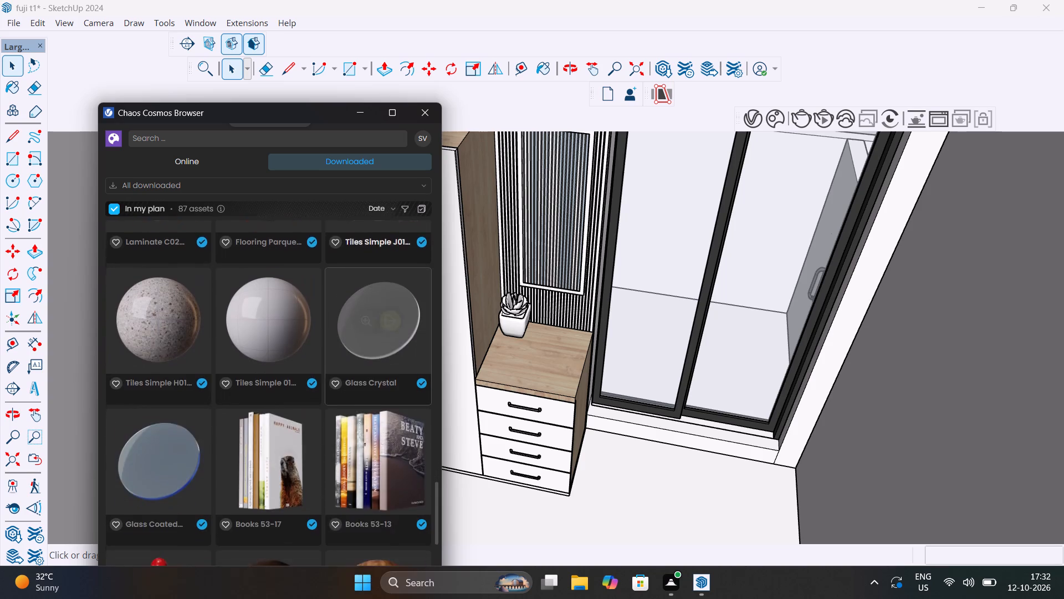
{"action": "scroll", "coordinate": [361, 415], "scroll_direction": "down", "scroll_amount": 16}
{"action": "scroll", "coordinate": [361, 415], "scroll_direction": "up", "scroll_amount": 1}
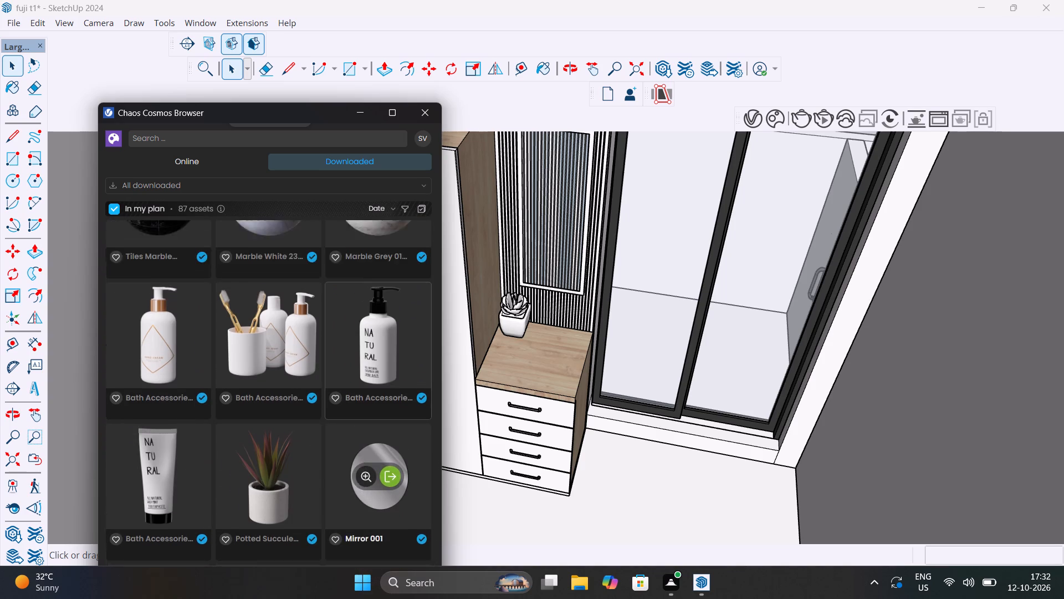
{"action": "scroll", "coordinate": [361, 415], "scroll_direction": "down", "scroll_amount": 14}
{"action": "scroll", "coordinate": [361, 415], "scroll_direction": "up", "scroll_amount": 11}
{"action": "scroll", "coordinate": [361, 415], "scroll_direction": "down", "scroll_amount": 20}
{"action": "scroll", "coordinate": [361, 415], "scroll_direction": "down", "scroll_amount": 4}
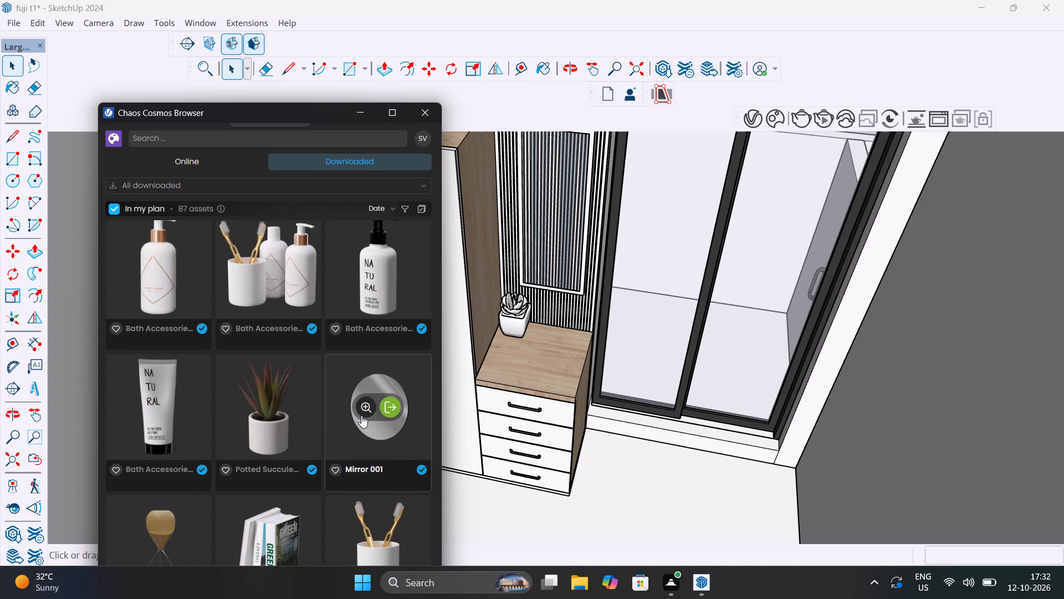
{"action": "scroll", "coordinate": [361, 415], "scroll_direction": "up", "scroll_amount": 20}
{"action": "scroll", "coordinate": [361, 415], "scroll_direction": "up", "scroll_amount": 5}
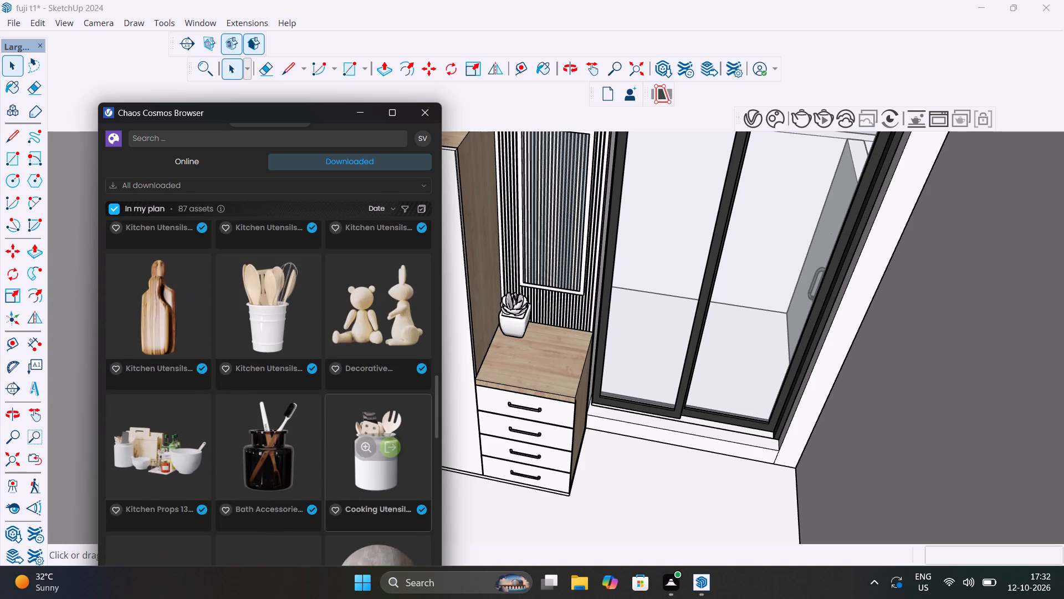
{"action": "scroll", "coordinate": [361, 415], "scroll_direction": "down", "scroll_amount": 3}
{"action": "scroll", "coordinate": [361, 415], "scroll_direction": "up", "scroll_amount": 6}
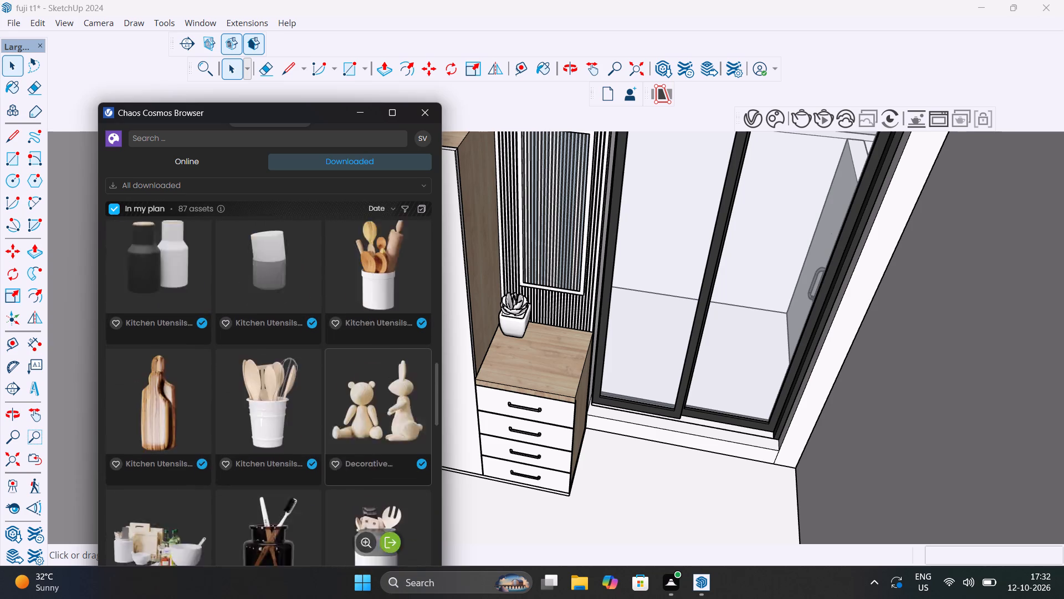
{"action": "scroll", "coordinate": [361, 415], "scroll_direction": "up", "scroll_amount": 12}
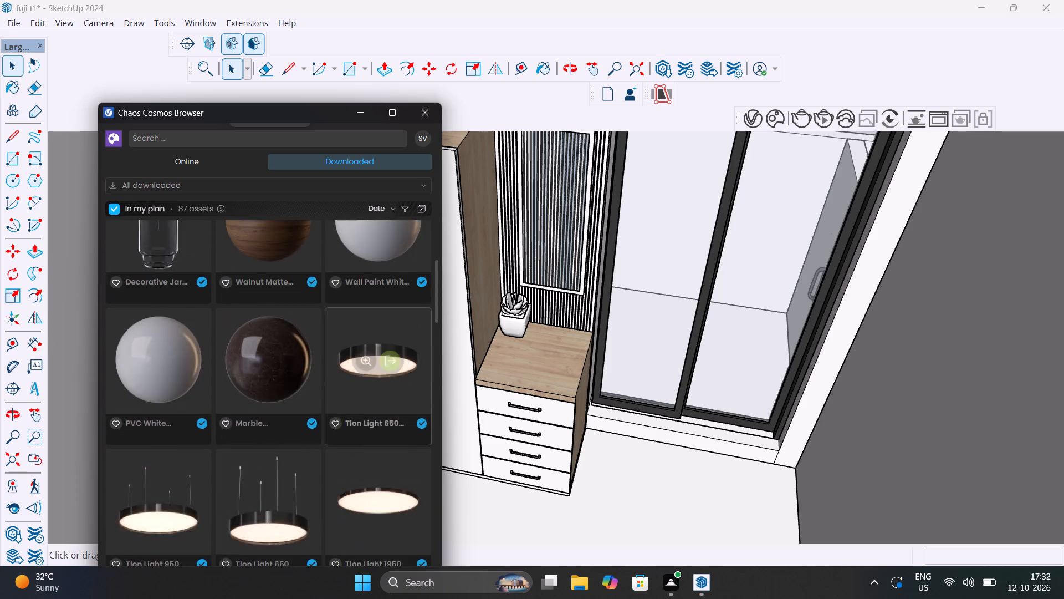
{"action": "scroll", "coordinate": [361, 415], "scroll_direction": "up", "scroll_amount": 16}
{"action": "scroll", "coordinate": [361, 415], "scroll_direction": "up", "scroll_amount": 5}
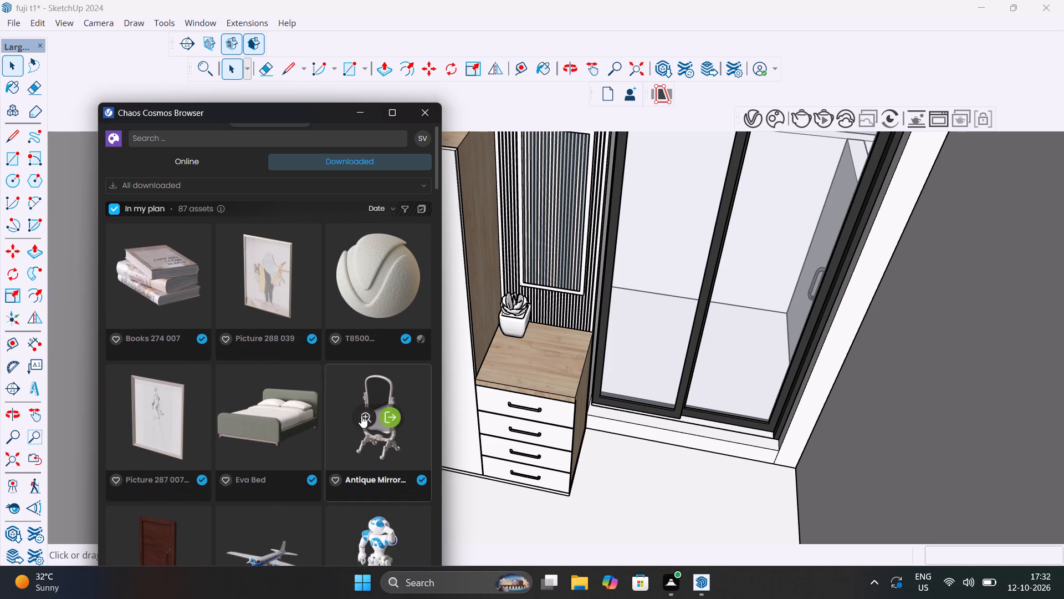
Search the online Cosmos assets for the suggested Perfume 101 004 model.
{"action": "left_click", "coordinate": [197, 156]}
{"action": "left_click", "coordinate": [259, 133]}
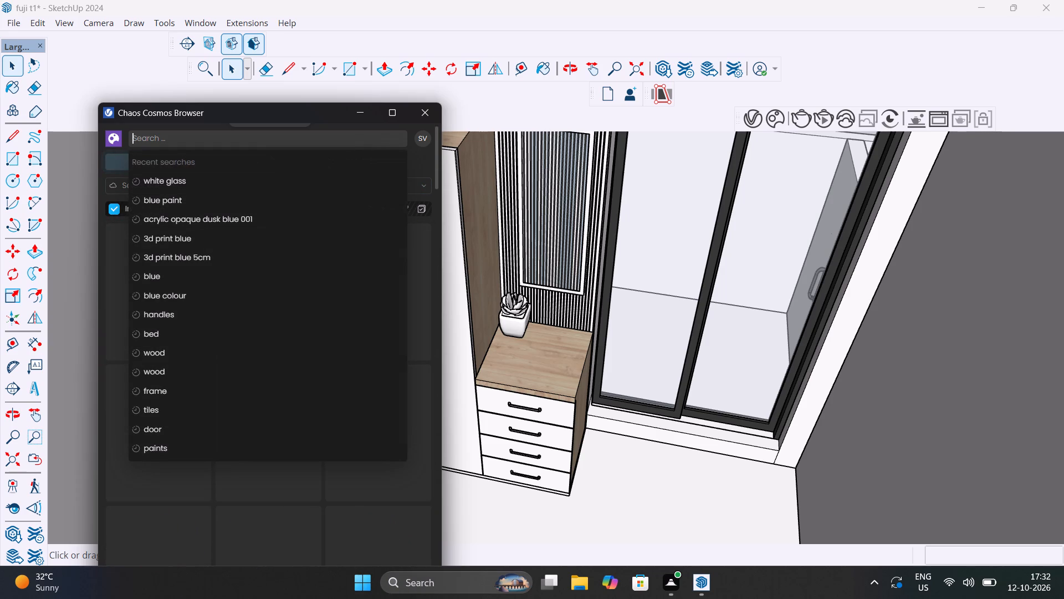
{"action": "type", "text": "PERFUME"}
{"action": "key", "text": "Return"}
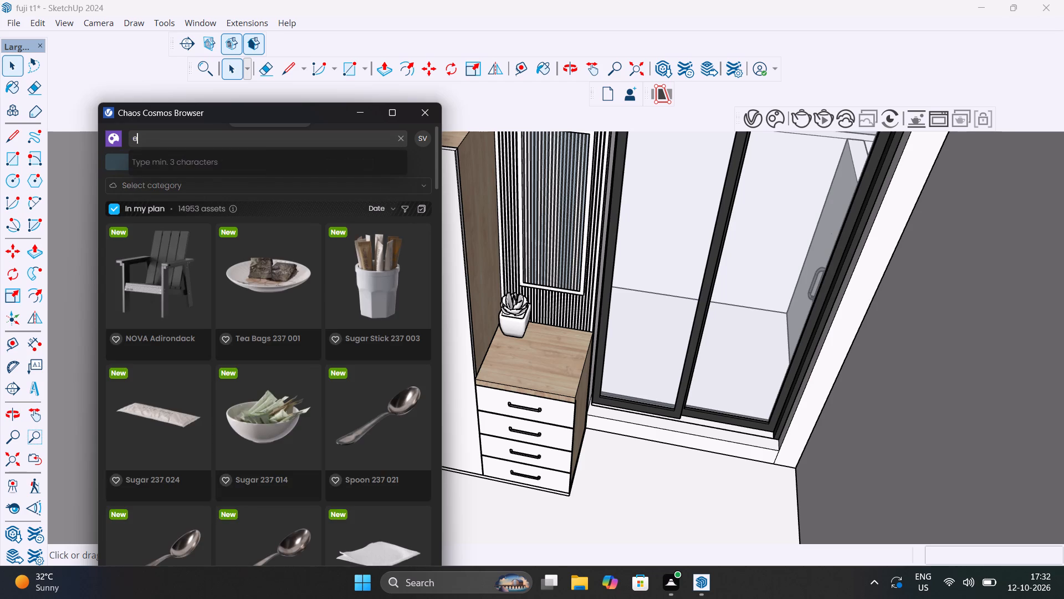
{"action": "key", "text": "BackSpace"}
{"action": "key", "text": "BackSpace"}
{"action": "type", "text": "PER"}
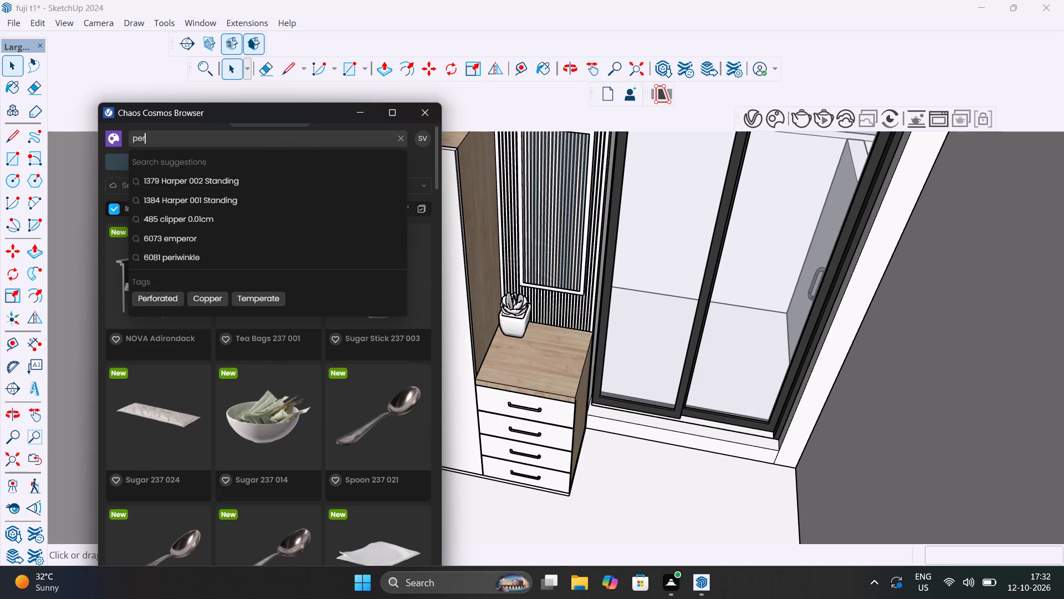
{"action": "key", "text": "BackSpace"}
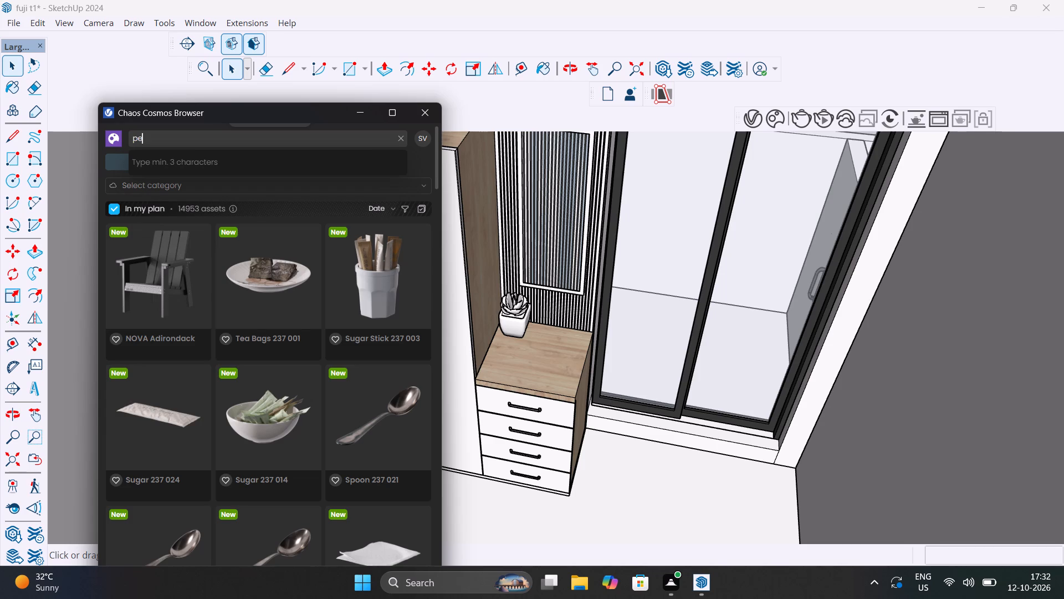
{"action": "key", "text": "BackSpace"}
{"action": "key", "text": "BackSpace"}
{"action": "key", "text": "f"}
{"action": "key", "text": "BackSpace"}
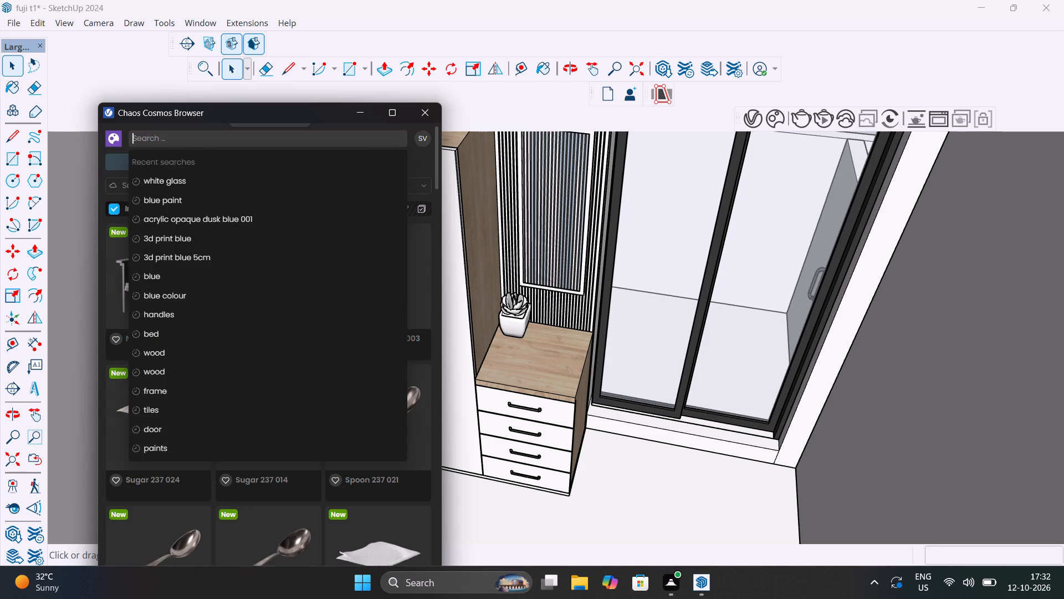
{"action": "type", "text": "PER"}
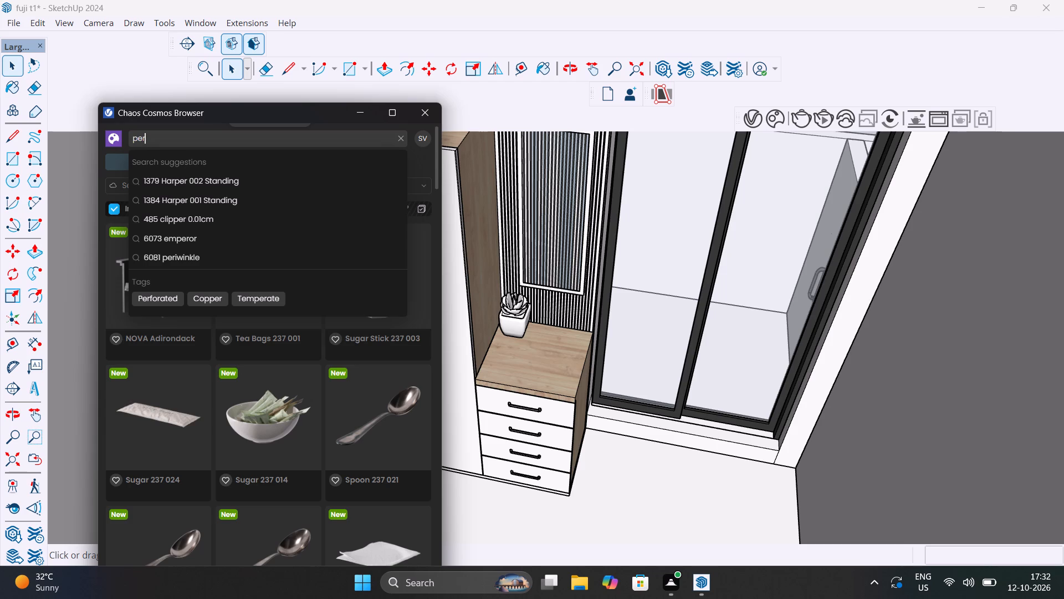
{"action": "type", "text": "FU"}
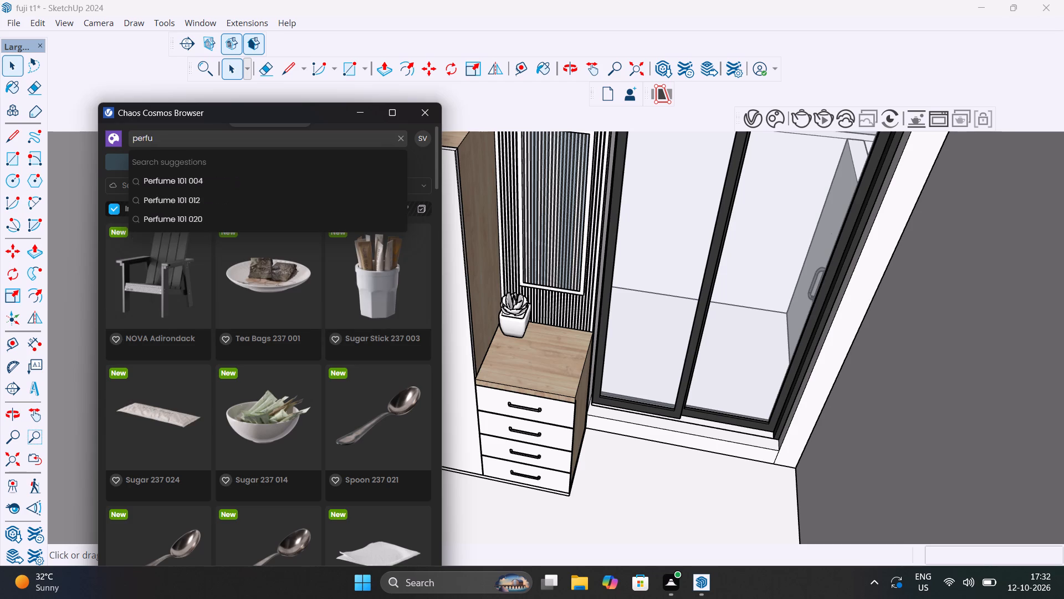
{"action": "left_click", "coordinate": [216, 179]}
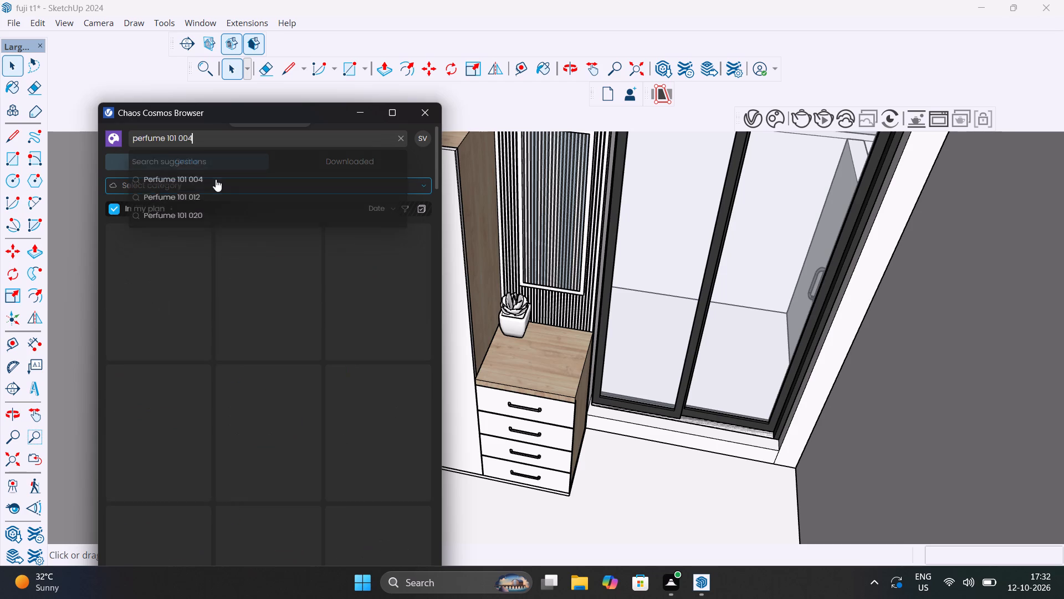
Broaden the online Cosmos search to "perfume" and examine the perfume assets, including those available with an upgrade.
{"action": "left_click", "coordinate": [215, 138]}
{"action": "key", "text": "BackSpace"}
{"action": "key", "text": "BackSpace"}
{"action": "key", "text": "BackSpace"}
{"action": "key", "text": "BackSpace"}
{"action": "key", "text": "BackSpace"}
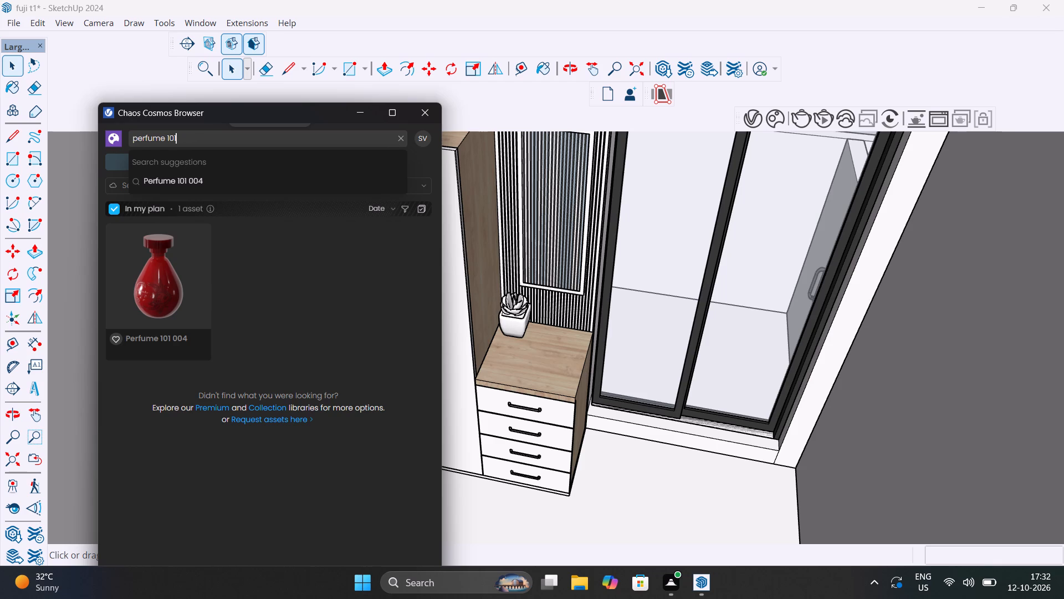
{"action": "key", "text": "BackSpace"}
{"action": "key", "text": "BackSpace"}
{"action": "key", "text": "Return"}
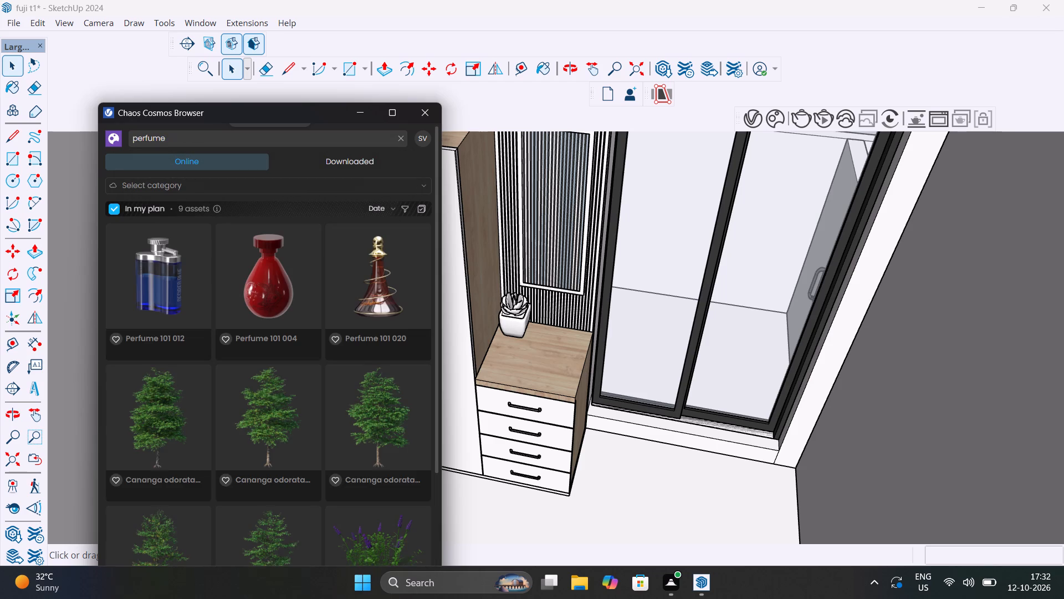
{"action": "scroll", "coordinate": [266, 288], "scroll_direction": "down", "scroll_amount": 5}
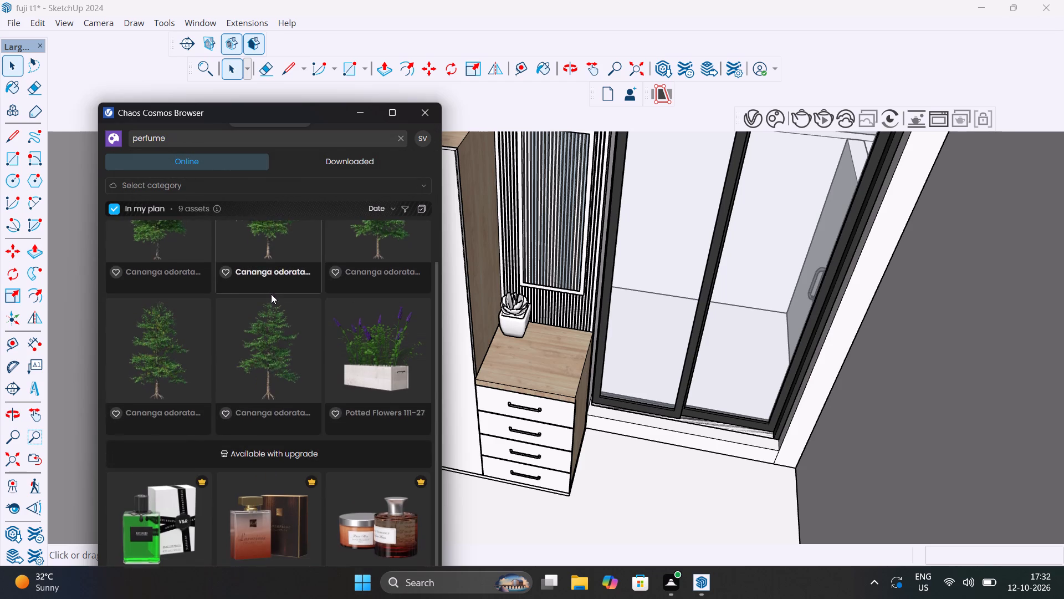
{"action": "scroll", "coordinate": [271, 294], "scroll_direction": "down", "scroll_amount": 6}
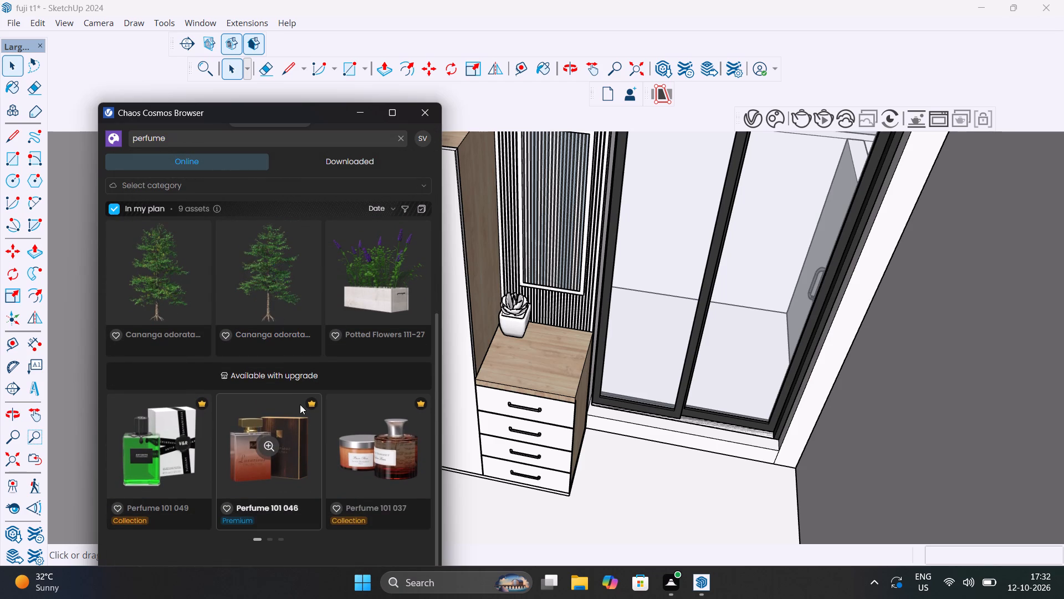
{"action": "scroll", "coordinate": [290, 359], "scroll_direction": "up", "scroll_amount": 2}
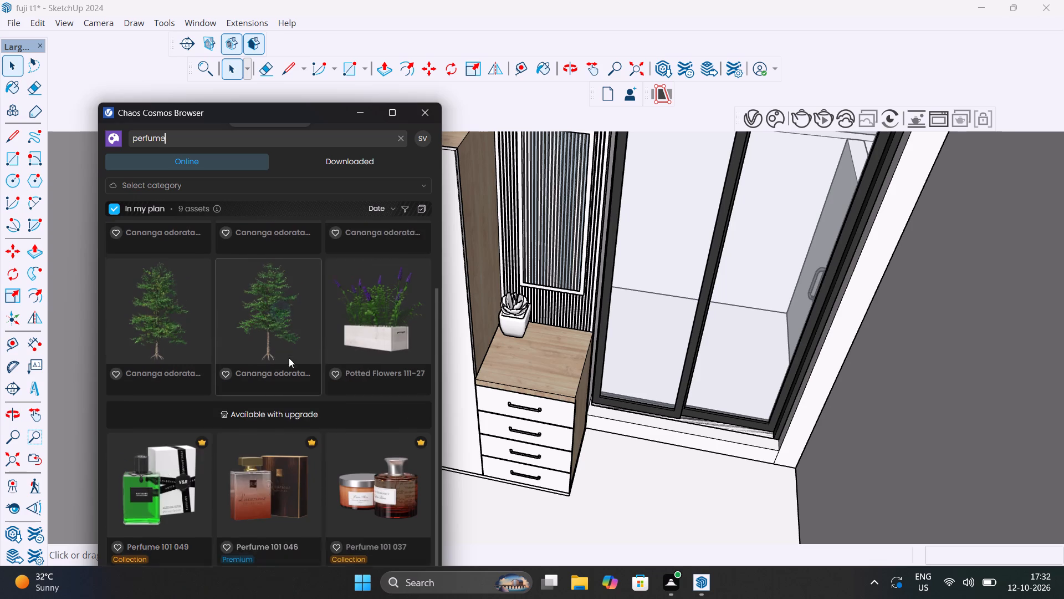
{"action": "scroll", "coordinate": [289, 358], "scroll_direction": "up", "scroll_amount": 5}
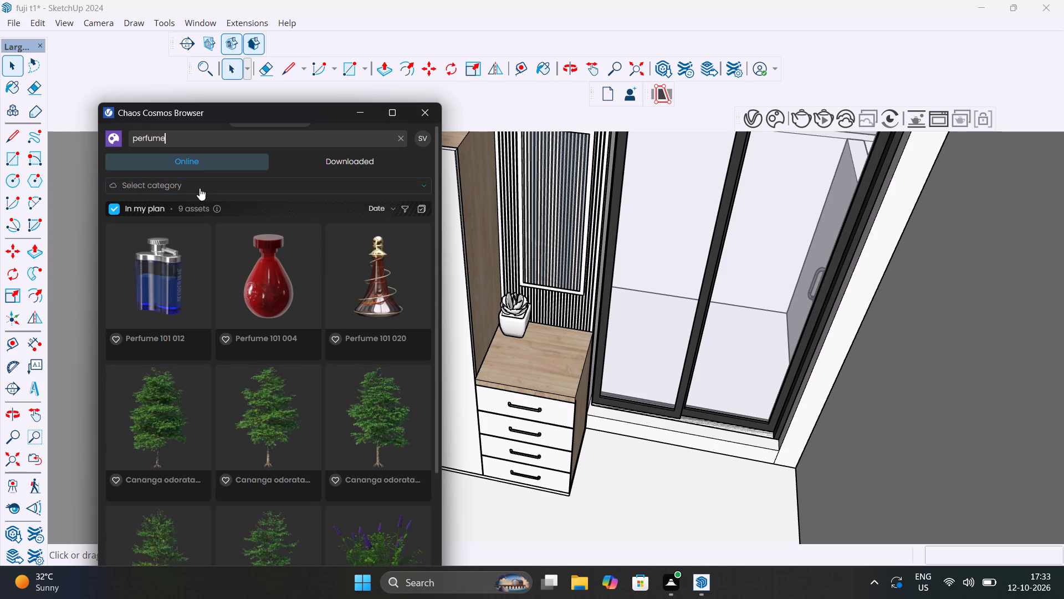
Search the online Cosmos assets for "perfume set", then close the asset library.
{"action": "left_click", "coordinate": [214, 138]}
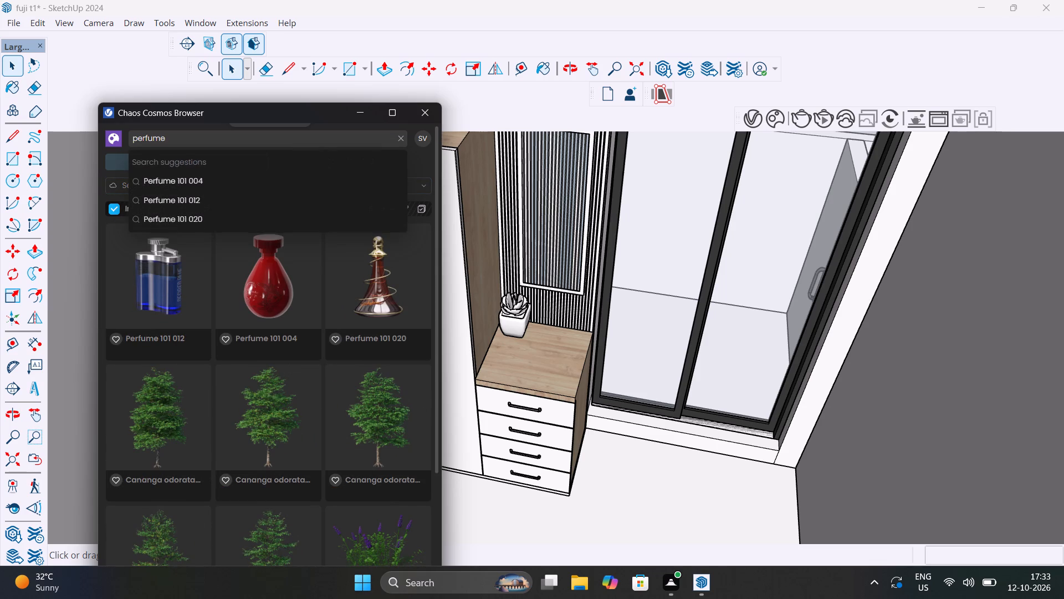
{"action": "key", "text": "space"}
{"action": "type", "text": "SET"}
{"action": "key", "text": "Return"}
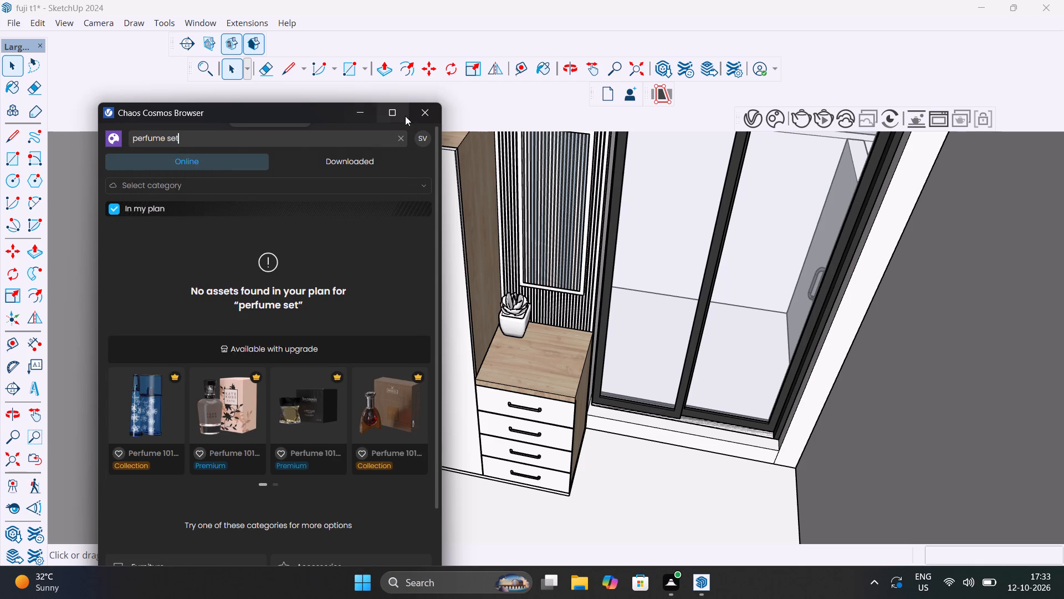
{"action": "left_click", "coordinate": [421, 117]}
Open 3D Warehouse and replace the "handles" search with a model search for "PERFUME".
{"action": "left_click", "coordinate": [182, 17]}
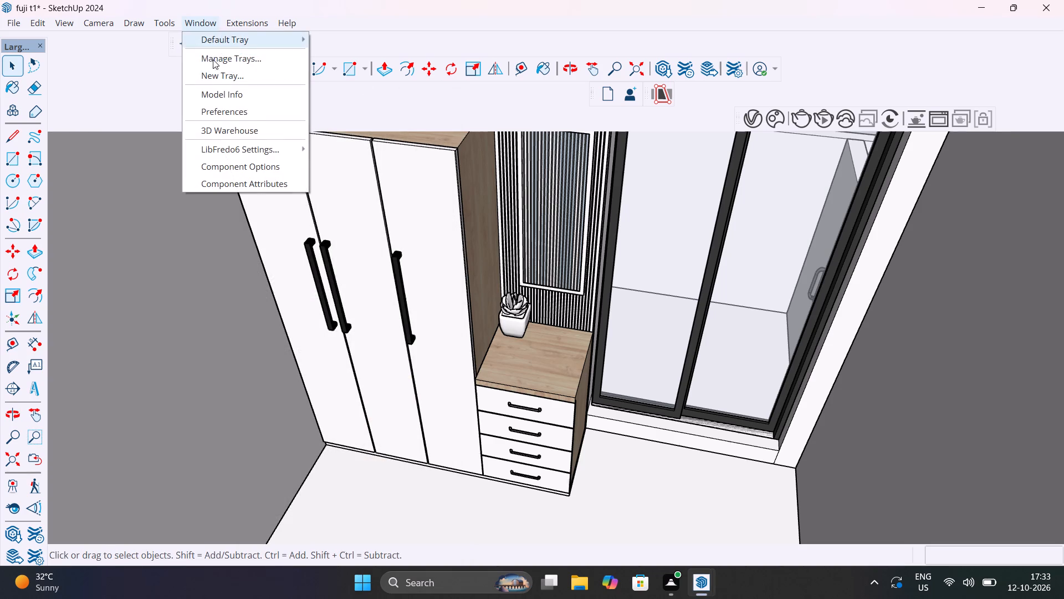
{"action": "left_click", "coordinate": [252, 123]}
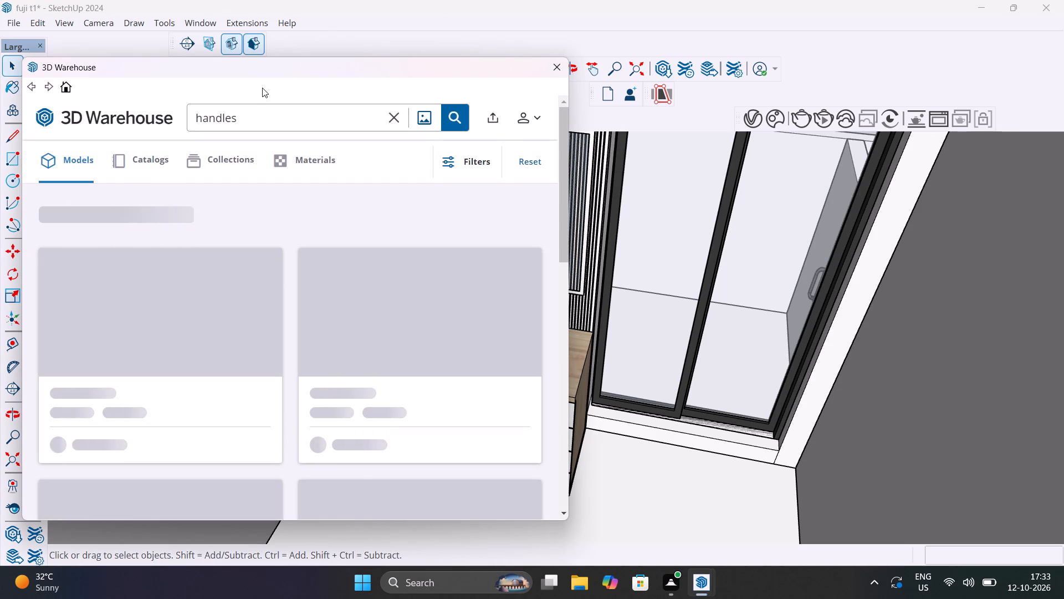
{"action": "left_click_drag", "start_coordinate": [257, 116], "coordinate": [86, 145]}
{"action": "left_click_drag", "start_coordinate": [86, 145], "coordinate": [78, 148]}
{"action": "left_click", "coordinate": [254, 117]}
{"action": "key", "text": "BackSpace"}
{"action": "key", "text": "BackSpace"}
{"action": "key", "text": "BackSpace"}
{"action": "key", "text": "BackSpace"}
{"action": "key", "text": "BackSpace"}
{"action": "key", "text": "BackSpace"}
{"action": "key", "text": "BackSpace"}
{"action": "key", "text": "BackSpace"}
{"action": "key", "text": "BackSpace"}
{"action": "key", "text": "BackSpace"}
{"action": "key", "text": "BackSpace"}
{"action": "key", "text": "BackSpace"}
{"action": "key", "text": "BackSpace"}
{"action": "key", "text": "BackSpace"}
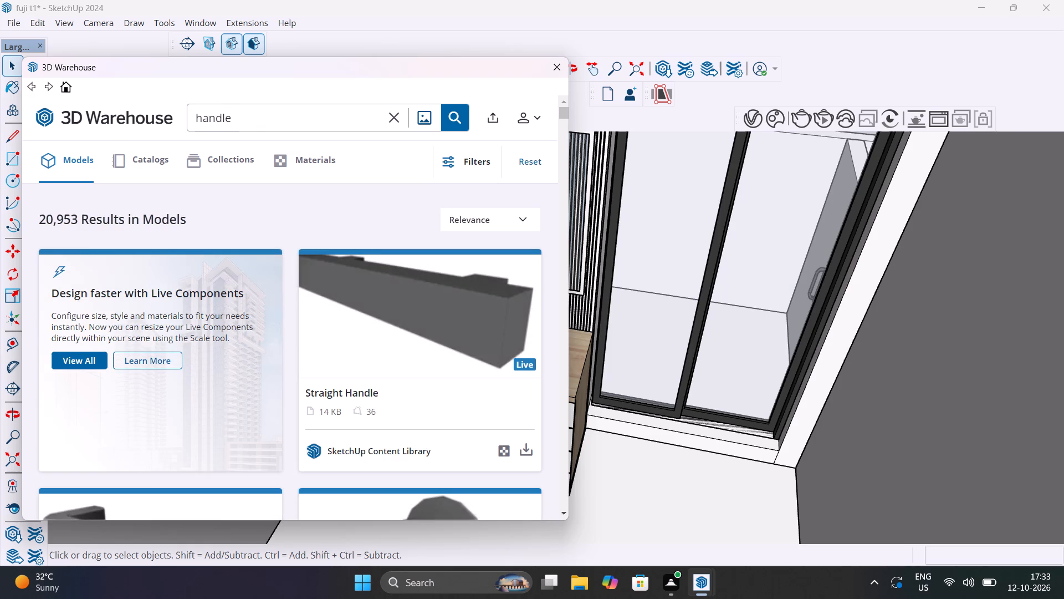
{"action": "type", "text": "PERFUME"}
{"action": "key", "text": "Return"}
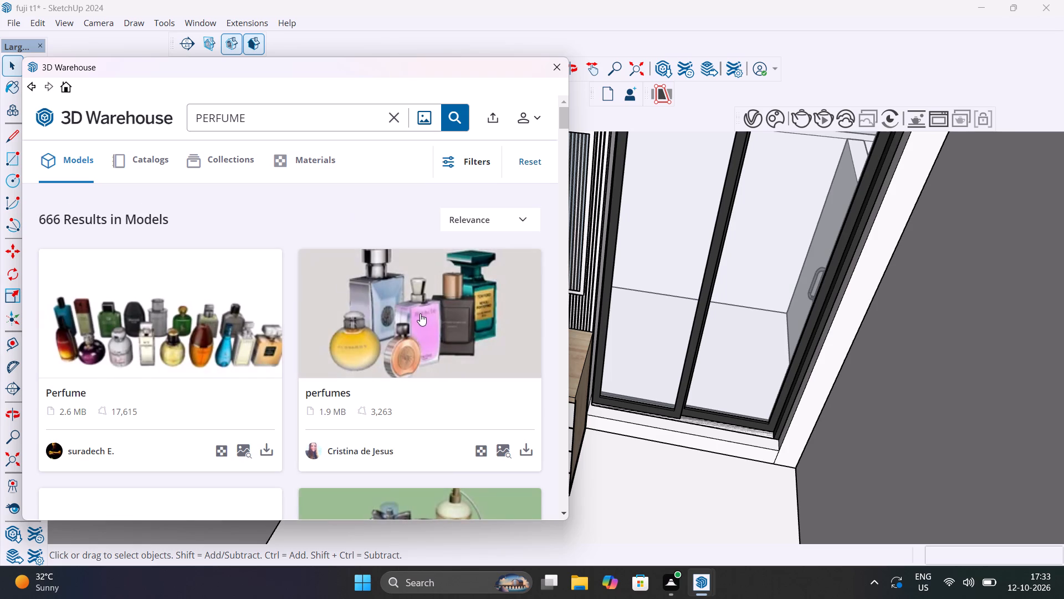
Examine the 3D Warehouse perfume models for a set suited to the drawer unit's top.
{"action": "scroll", "coordinate": [421, 314], "scroll_direction": "down", "scroll_amount": 6}
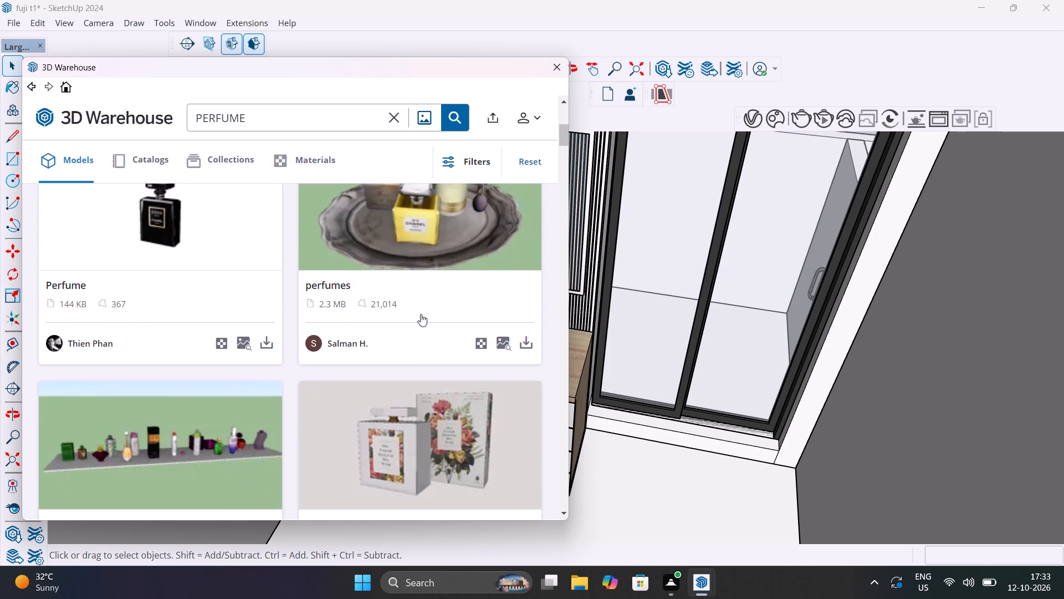
{"action": "scroll", "coordinate": [421, 314], "scroll_direction": "down", "scroll_amount": 9}
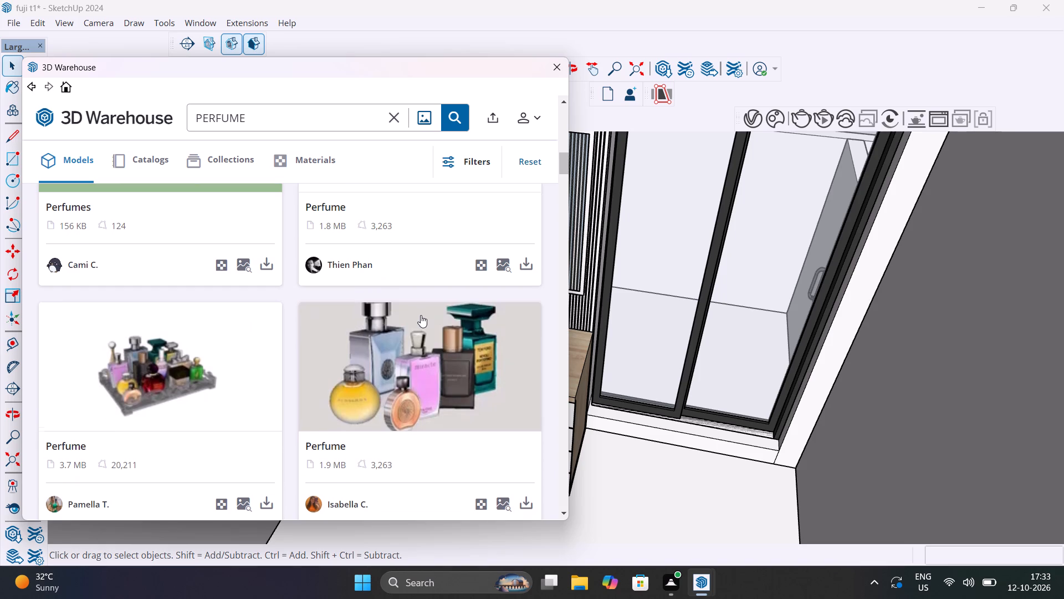
{"action": "scroll", "coordinate": [421, 315], "scroll_direction": "down", "scroll_amount": 4}
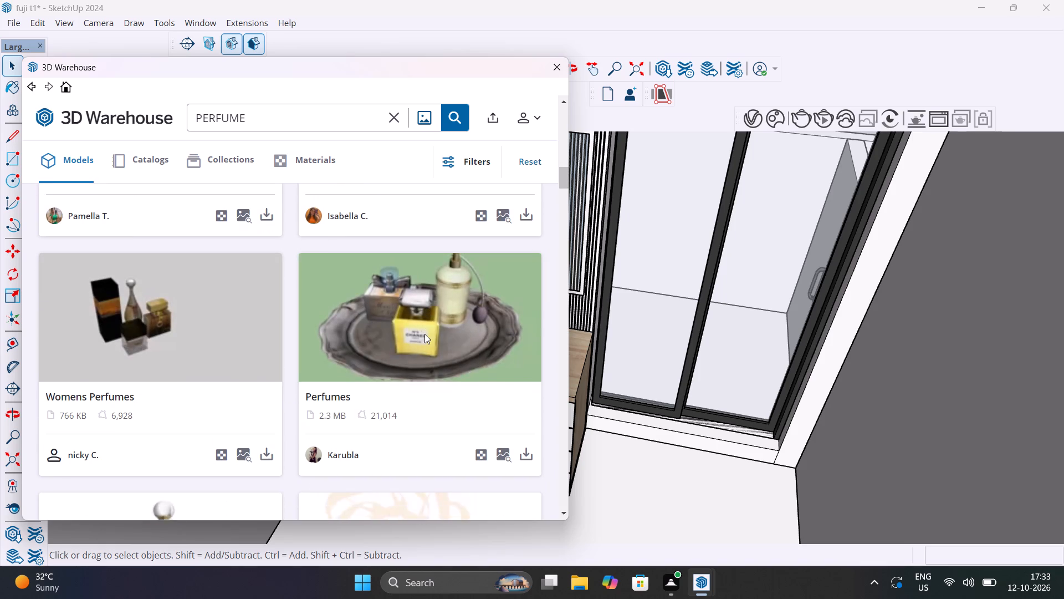
{"action": "scroll", "coordinate": [424, 334], "scroll_direction": "down", "scroll_amount": 8}
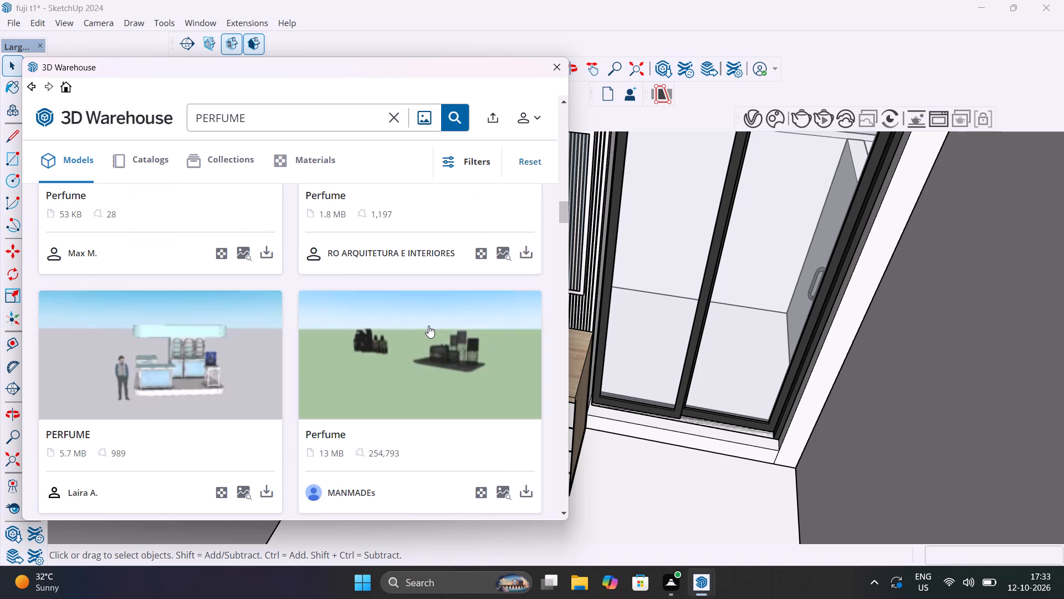
{"action": "scroll", "coordinate": [428, 327], "scroll_direction": "down", "scroll_amount": 3}
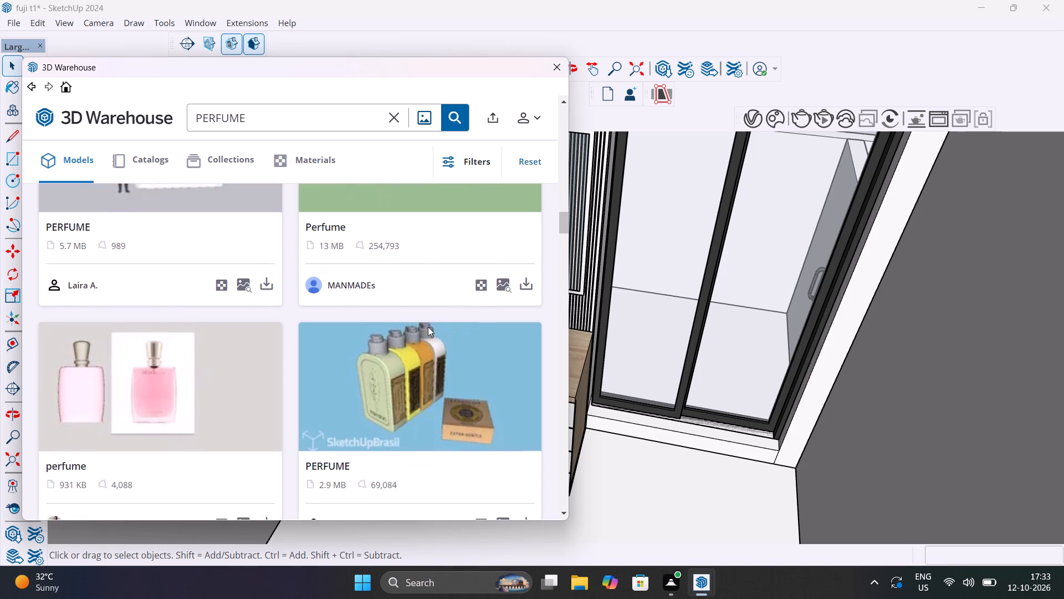
{"action": "scroll", "coordinate": [428, 327], "scroll_direction": "down", "scroll_amount": 7}
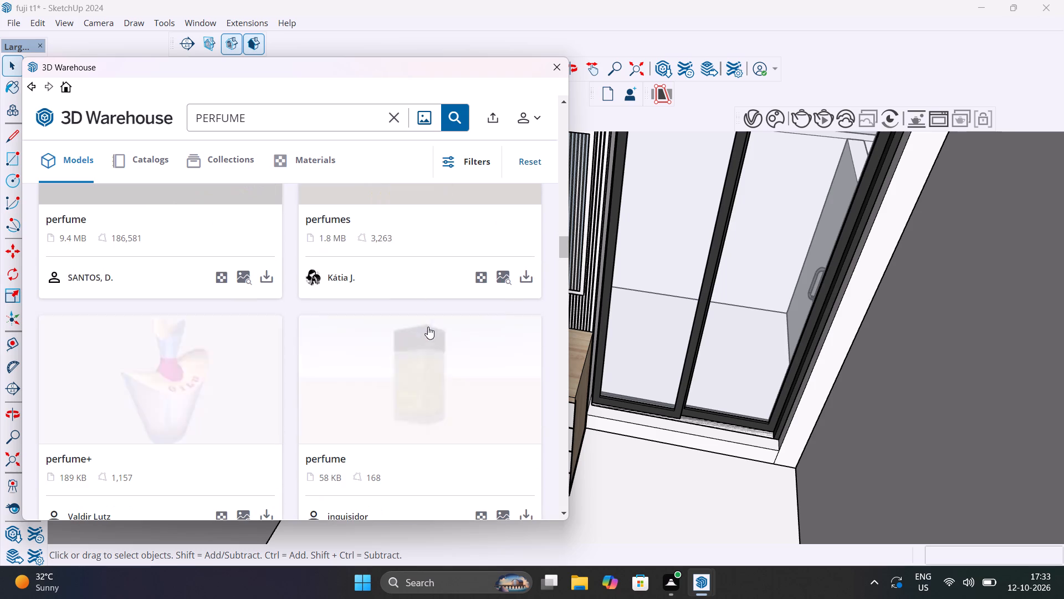
{"action": "scroll", "coordinate": [426, 324], "scroll_direction": "down", "scroll_amount": 3}
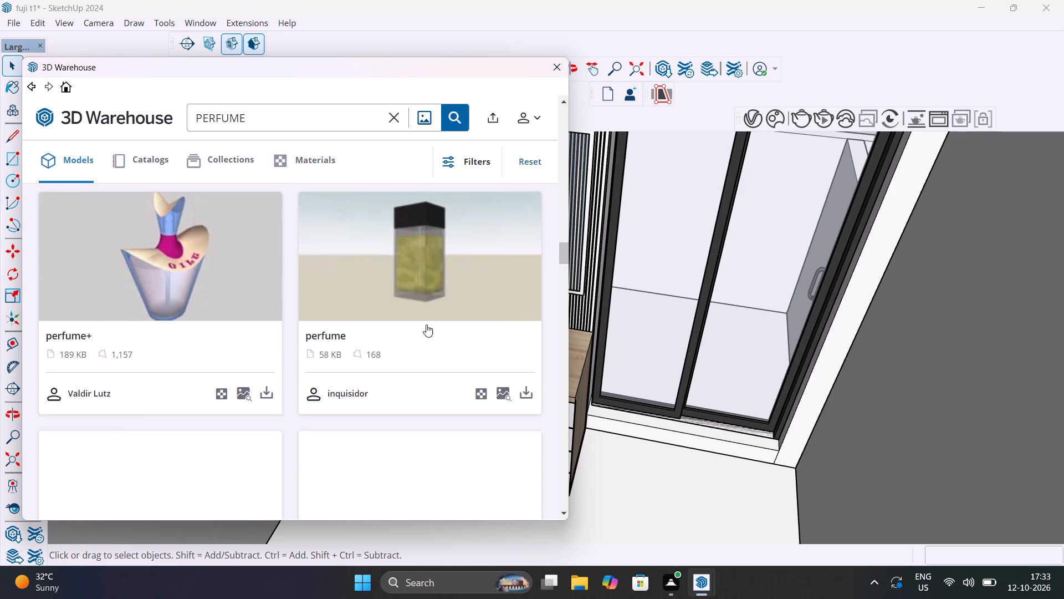
{"action": "scroll", "coordinate": [426, 326], "scroll_direction": "down", "scroll_amount": 5}
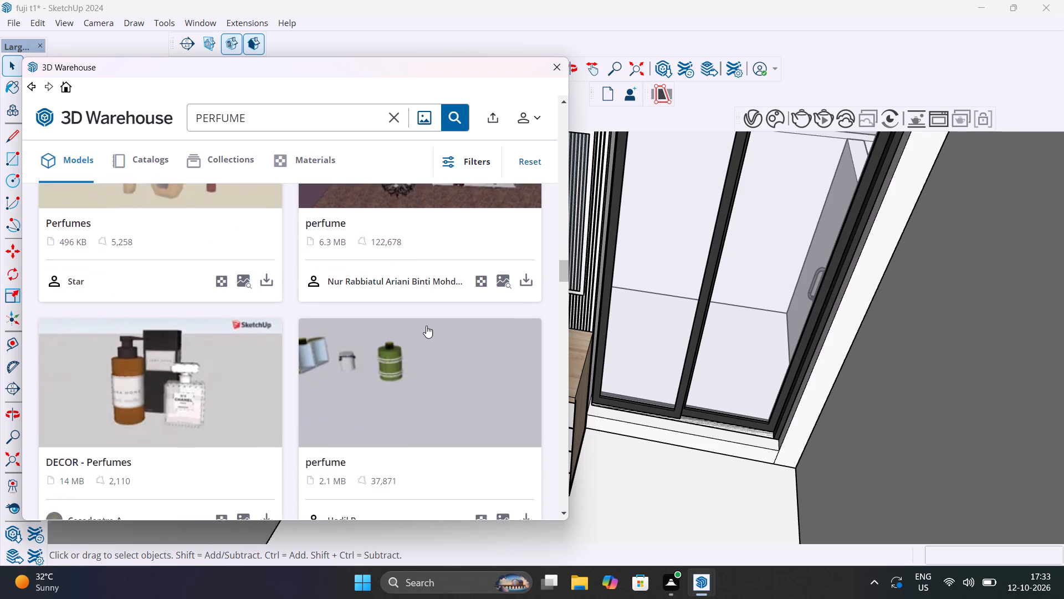
{"action": "scroll", "coordinate": [347, 364], "scroll_direction": "down", "scroll_amount": 8}
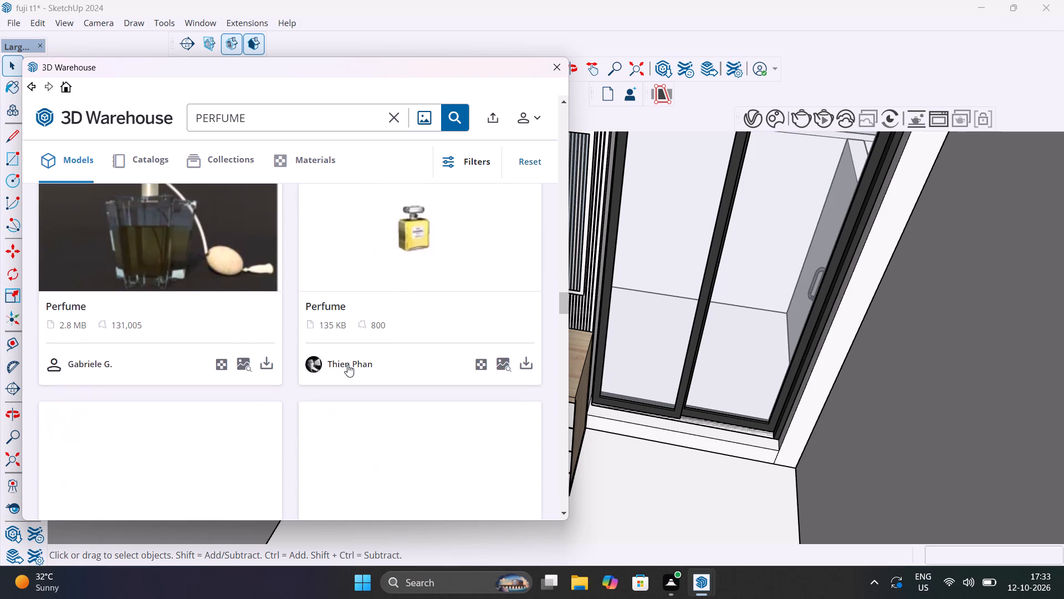
{"action": "scroll", "coordinate": [347, 364], "scroll_direction": "down", "scroll_amount": 4}
{"action": "scroll", "coordinate": [347, 364], "scroll_direction": "up", "scroll_amount": 1}
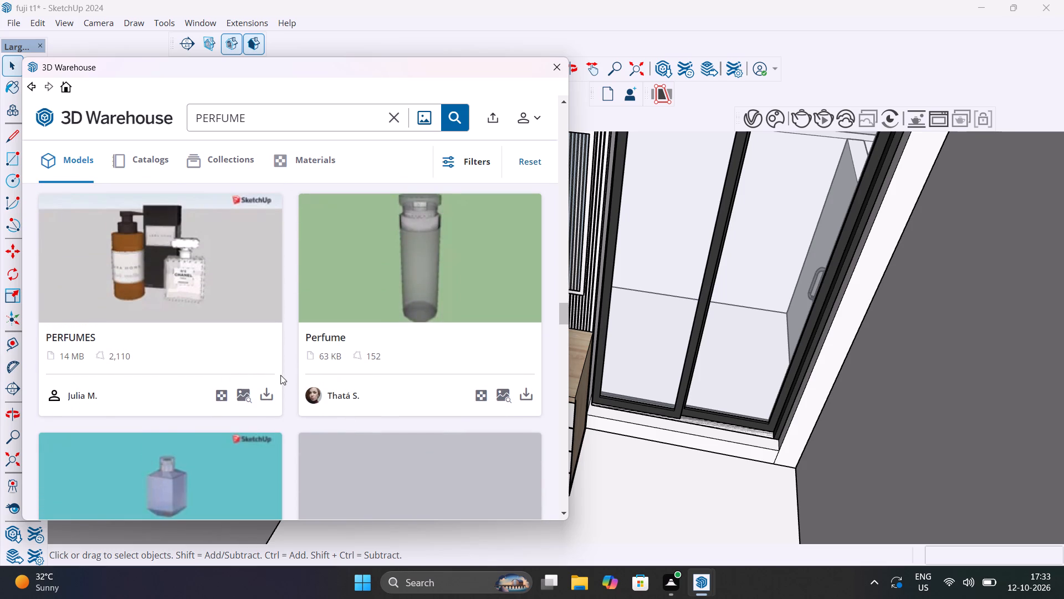
Load the "PERFUMES" set with the amber pump bottle, dark box and Chanel bottle, and place it by the drawer unit.
{"action": "left_click", "coordinate": [268, 395]}
{"action": "left_click", "coordinate": [249, 307]}
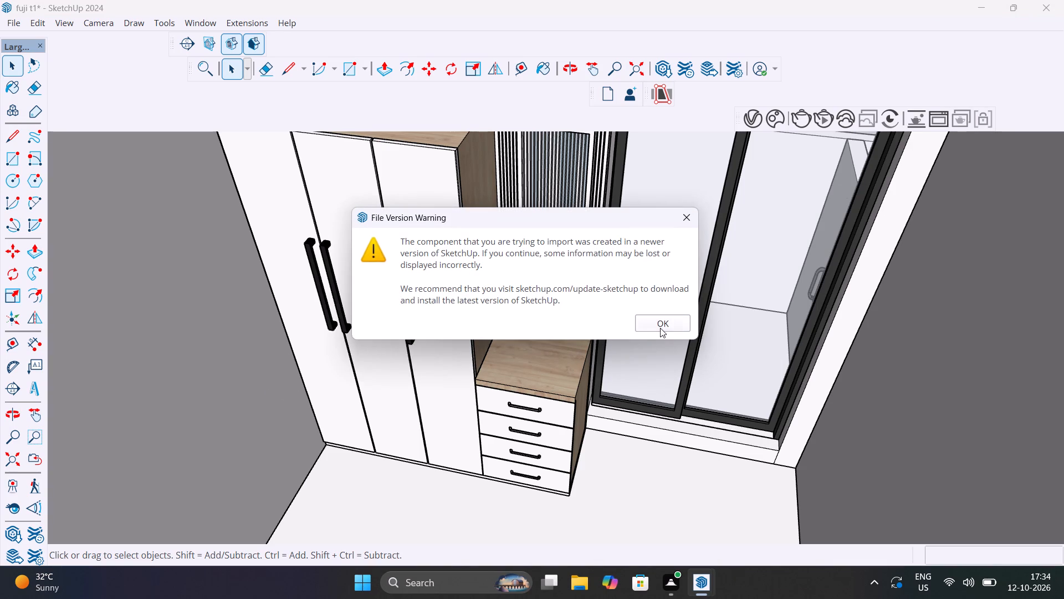
{"action": "left_click", "coordinate": [661, 322]}
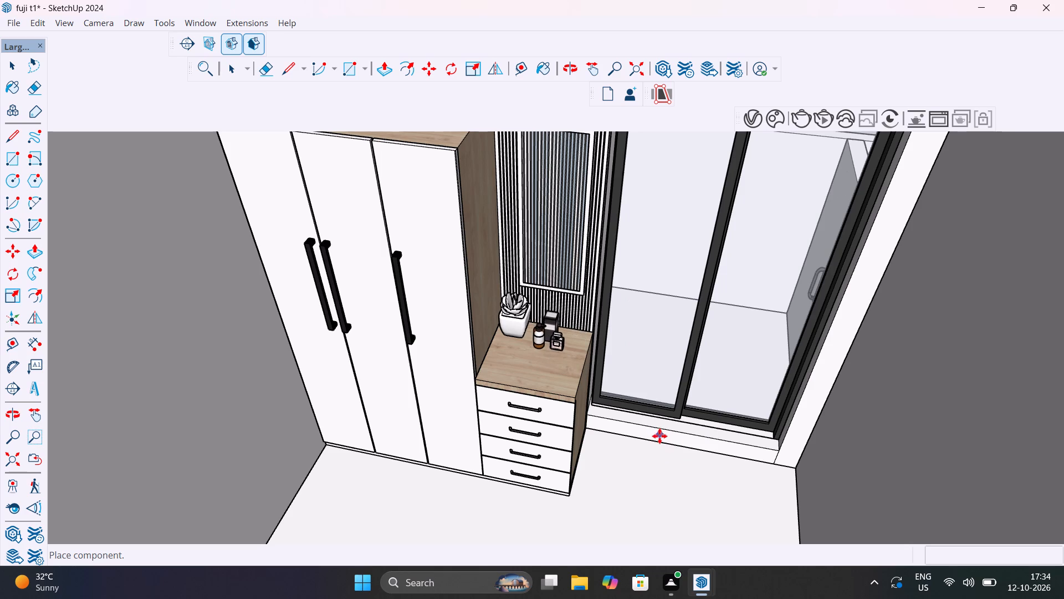
{"action": "left_click", "coordinate": [664, 437]}
Move the perfume set about 2' 10 1/4" onto the drawer unit's top, beside the potted succulent, and deselect it.
{"action": "scroll", "coordinate": [567, 357], "scroll_direction": "up", "scroll_amount": 6}
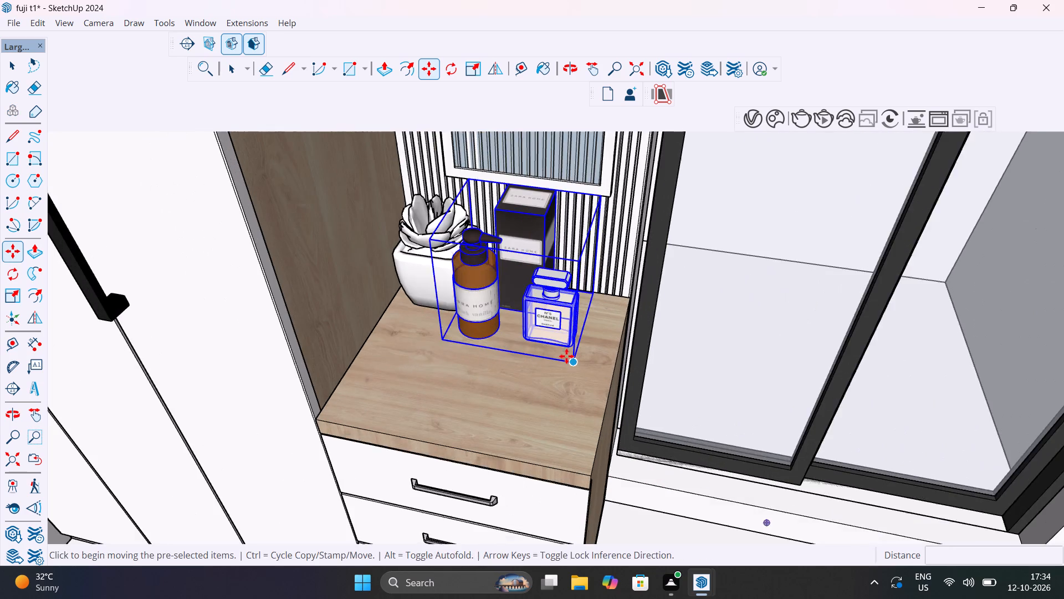
{"action": "scroll", "coordinate": [566, 356], "scroll_direction": "up", "scroll_amount": 4}
{"action": "middle_click_drag", "start_coordinate": [566, 356], "coordinate": [452, 362]}
{"action": "left_click", "coordinate": [413, 285]}
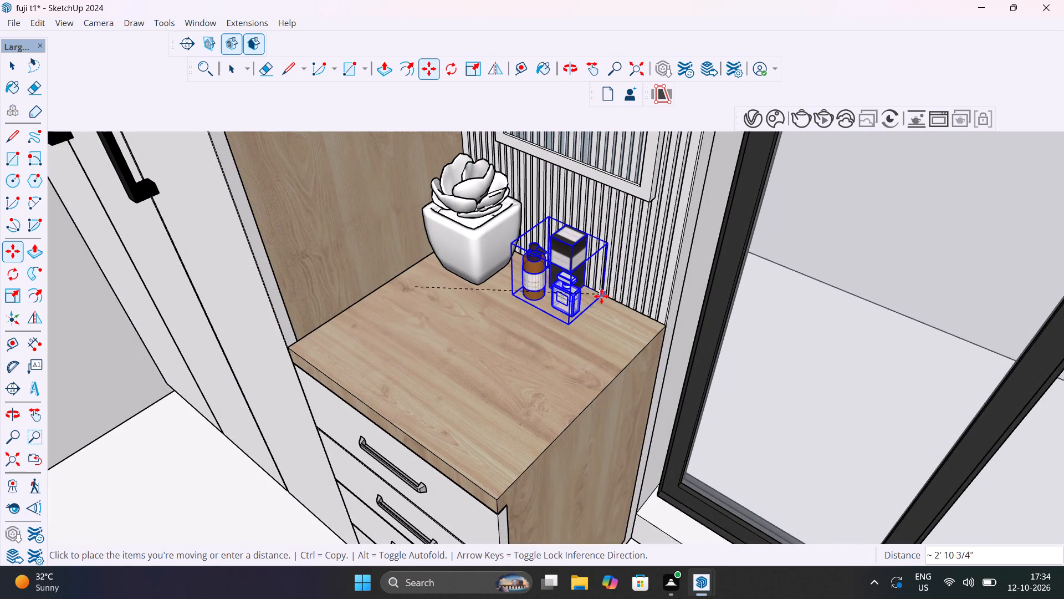
{"action": "middle_click_drag", "start_coordinate": [597, 295], "coordinate": [469, 248]}
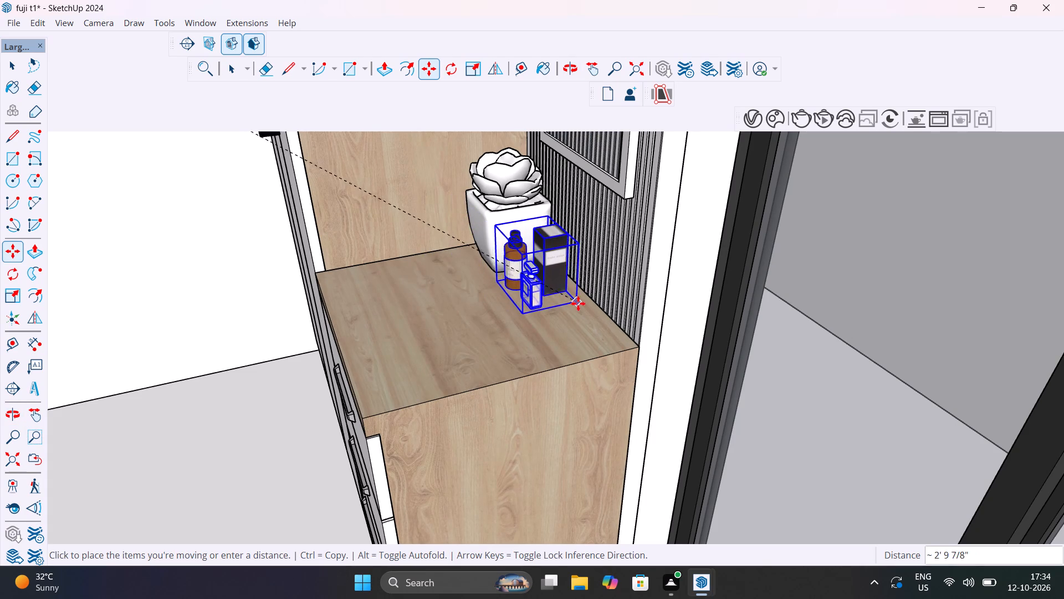
{"action": "left_click", "coordinate": [592, 307]}
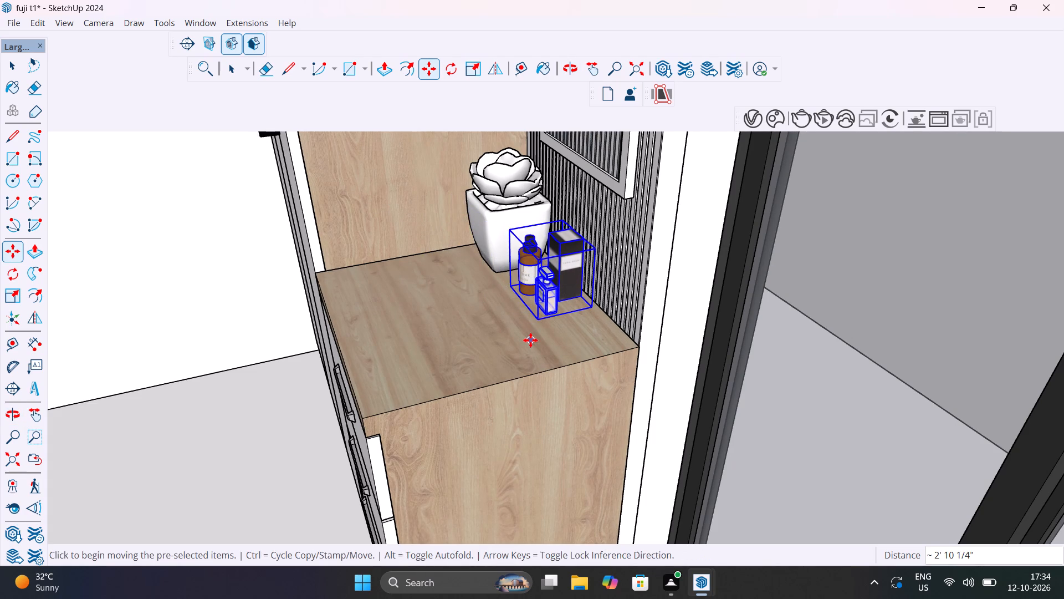
{"action": "key", "text": "space"}
{"action": "middle_click_drag", "start_coordinate": [518, 317], "coordinate": [616, 350]}
{"action": "scroll", "coordinate": [620, 348], "scroll_direction": "down", "scroll_amount": 6}
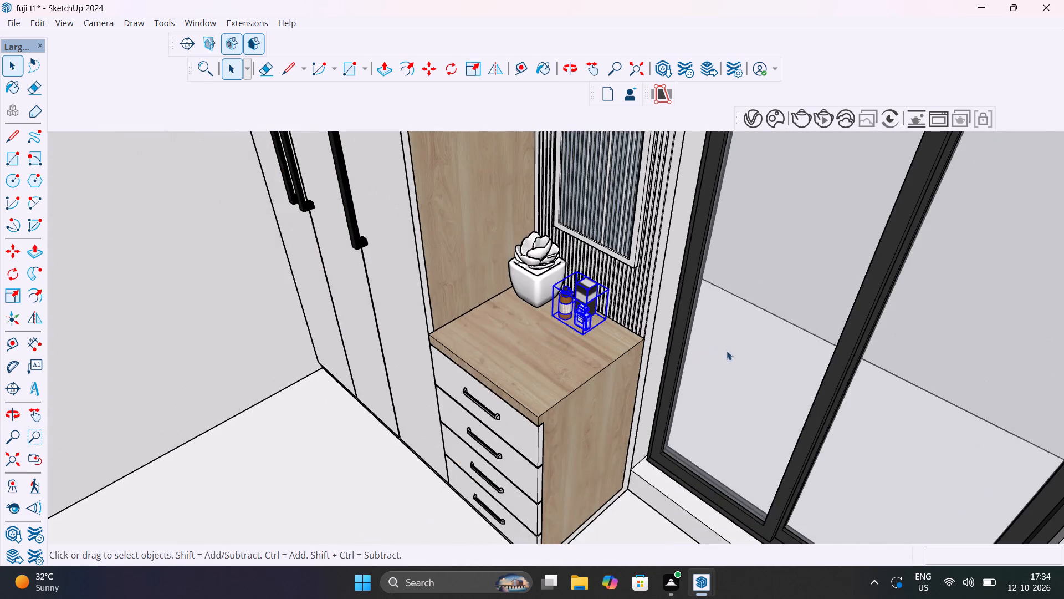
{"action": "scroll", "coordinate": [728, 351], "scroll_direction": "down", "scroll_amount": 12}
{"action": "left_click", "coordinate": [823, 197]}
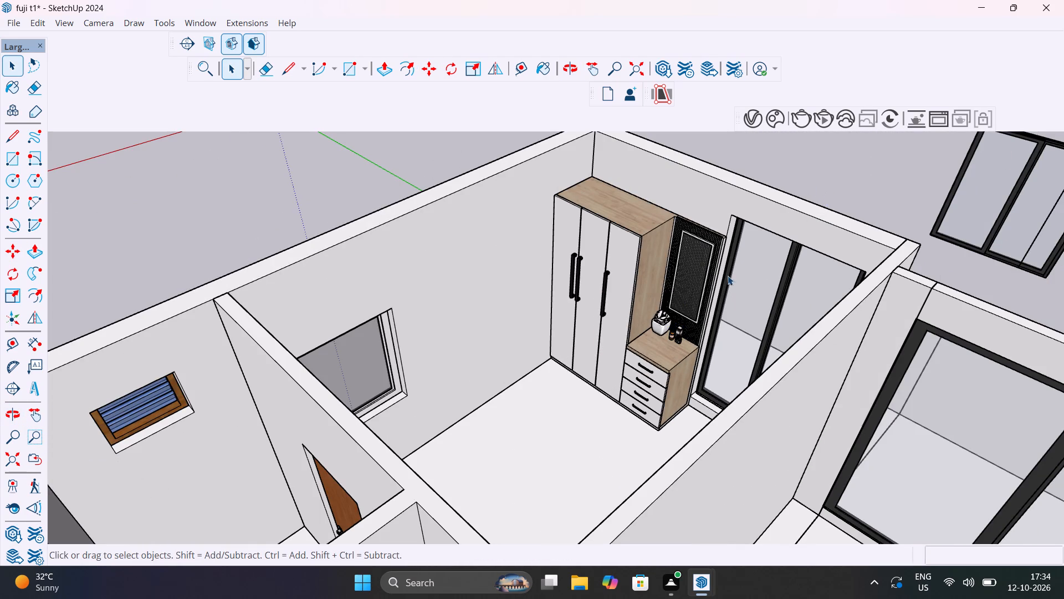
Examine the bedroom with its wardrobe unit and the rest of the floor plan from several angles.
{"action": "scroll", "coordinate": [686, 342], "scroll_direction": "up", "scroll_amount": 9}
{"action": "scroll", "coordinate": [668, 336], "scroll_direction": "down", "scroll_amount": 13}
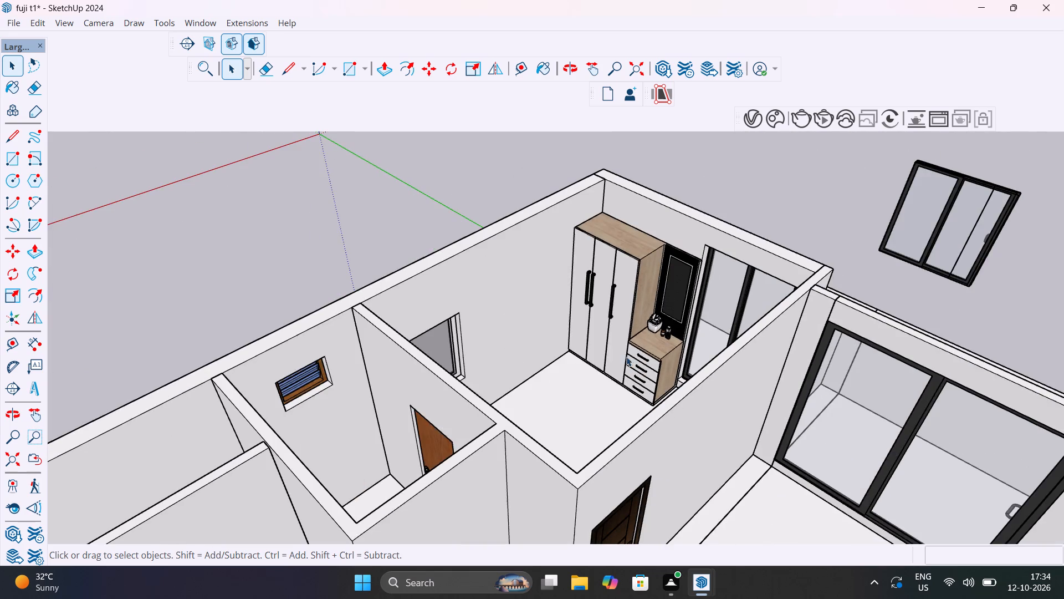
{"action": "middle_click_drag", "start_coordinate": [626, 357], "coordinate": [672, 332]}
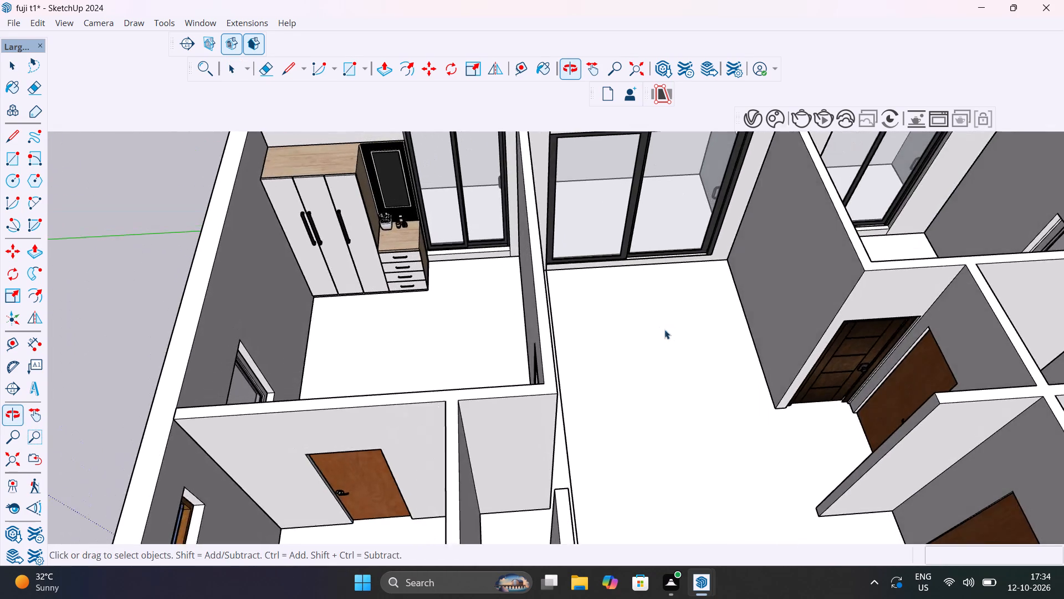
{"action": "scroll", "coordinate": [609, 291], "scroll_direction": "down", "scroll_amount": 7}
{"action": "middle_click_drag", "start_coordinate": [620, 295], "coordinate": [477, 260]}
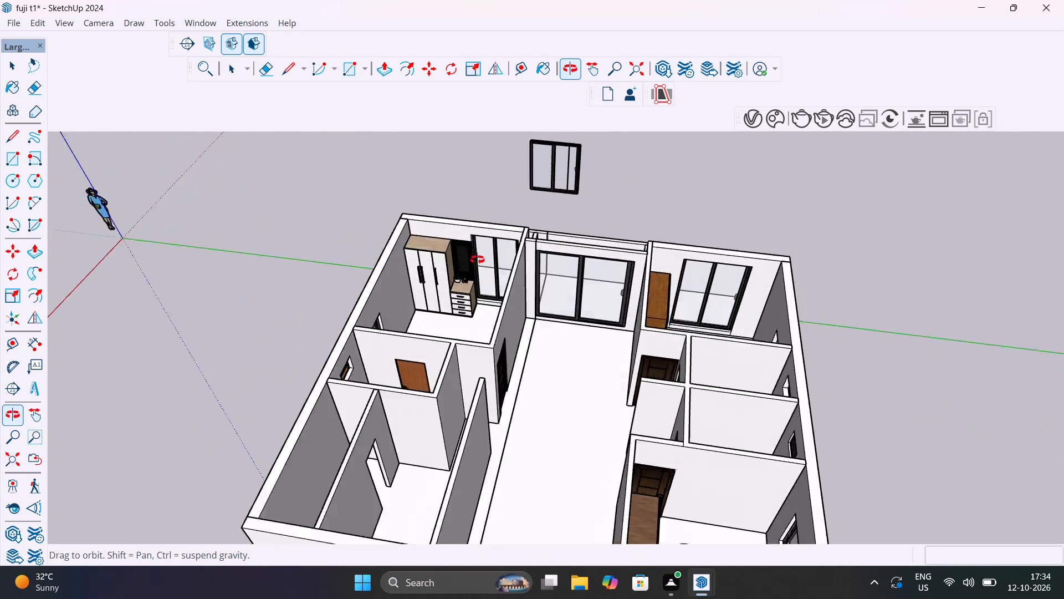
{"action": "middle_click_drag", "start_coordinate": [477, 260], "coordinate": [843, 271]}
{"action": "middle_click_drag", "start_coordinate": [526, 294], "coordinate": [631, 311]}
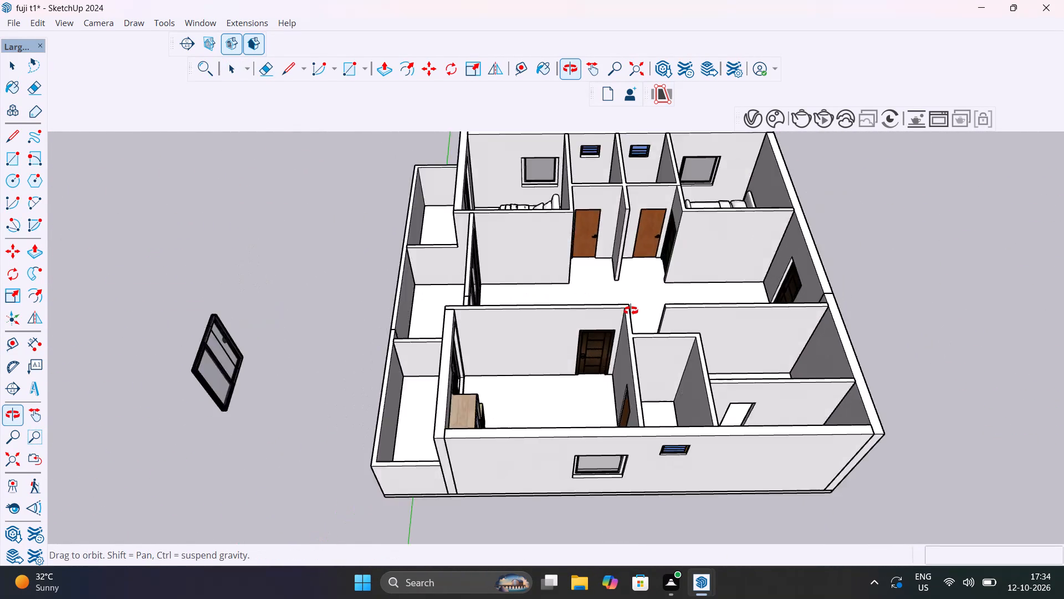
{"action": "middle_click_drag", "start_coordinate": [631, 311], "coordinate": [510, 270]}
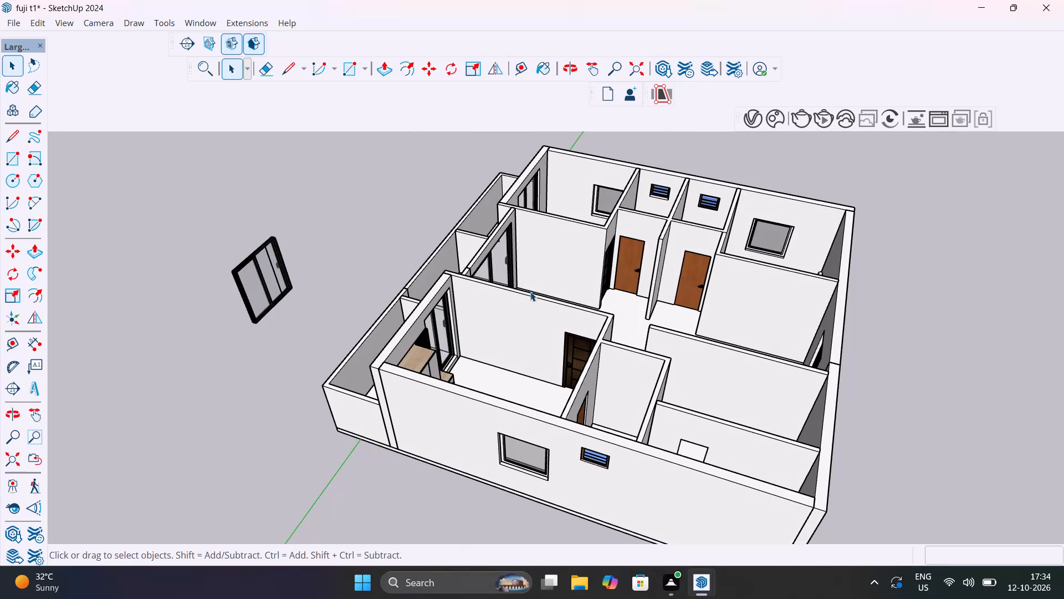
{"action": "scroll", "coordinate": [531, 292], "scroll_direction": "down", "scroll_amount": 4}
{"action": "scroll", "coordinate": [602, 275], "scroll_direction": "up", "scroll_amount": 8}
{"action": "scroll", "coordinate": [608, 312], "scroll_direction": "down", "scroll_amount": 1}
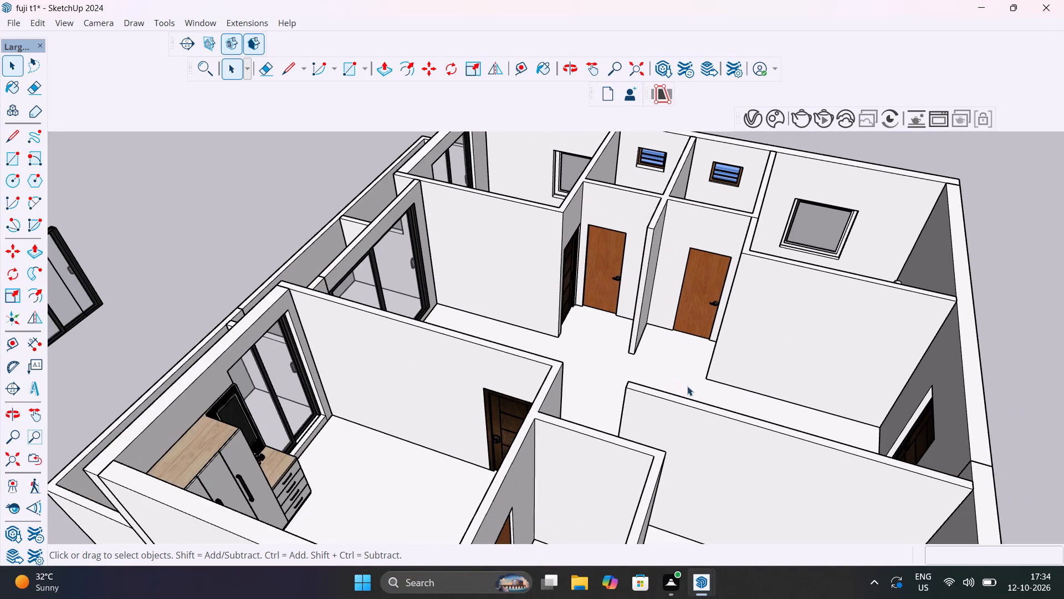
{"action": "middle_click_drag", "start_coordinate": [499, 266], "coordinate": [786, 254]}
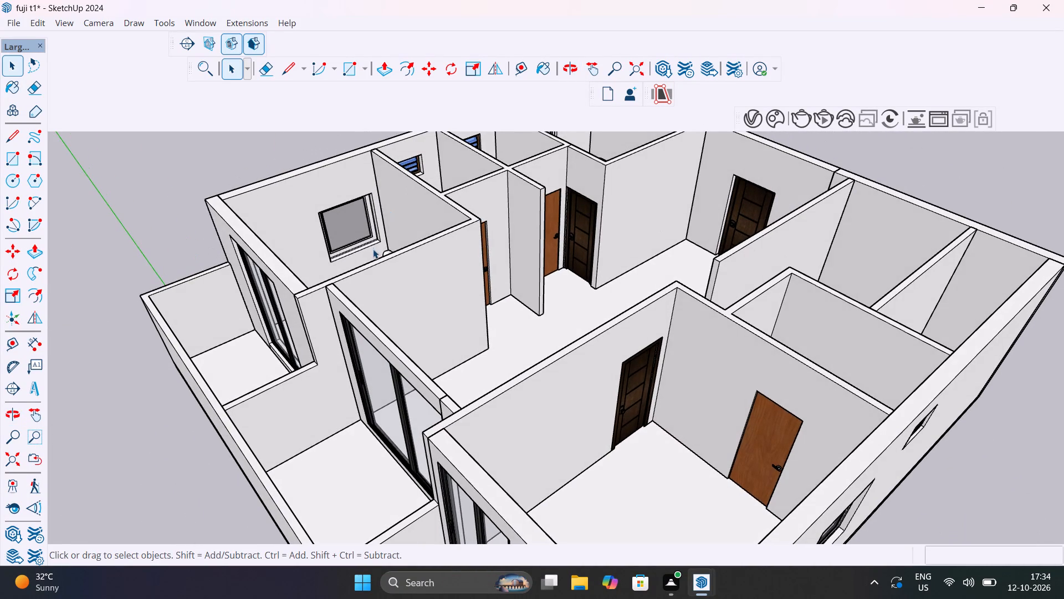
{"action": "middle_click_drag", "start_coordinate": [393, 309], "coordinate": [171, 343]}
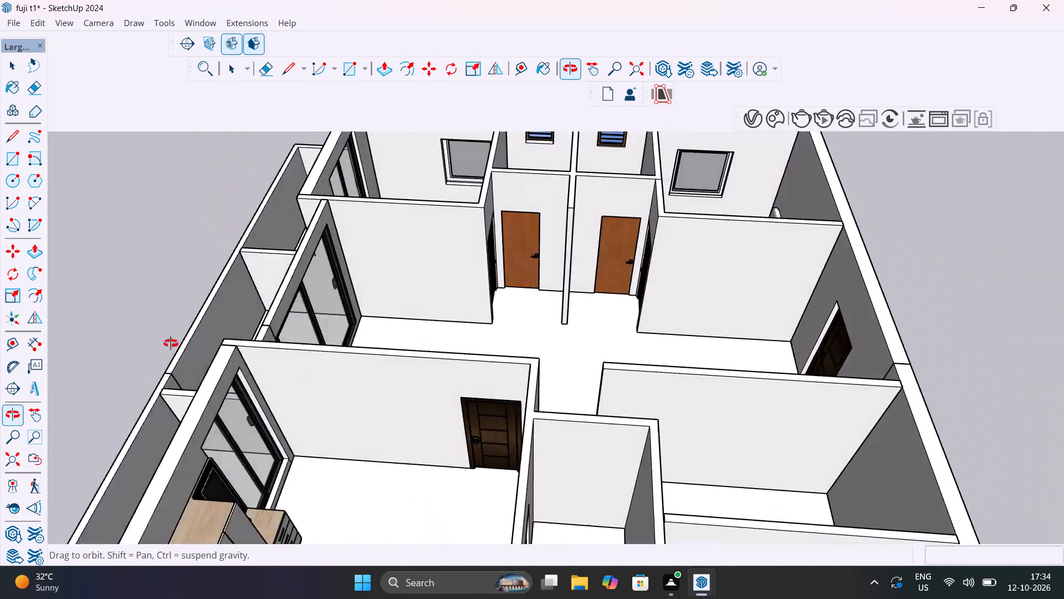
{"action": "middle_click_drag", "start_coordinate": [171, 343], "coordinate": [155, 348]}
{"action": "scroll", "coordinate": [100, 367], "scroll_direction": "down", "scroll_amount": 1}
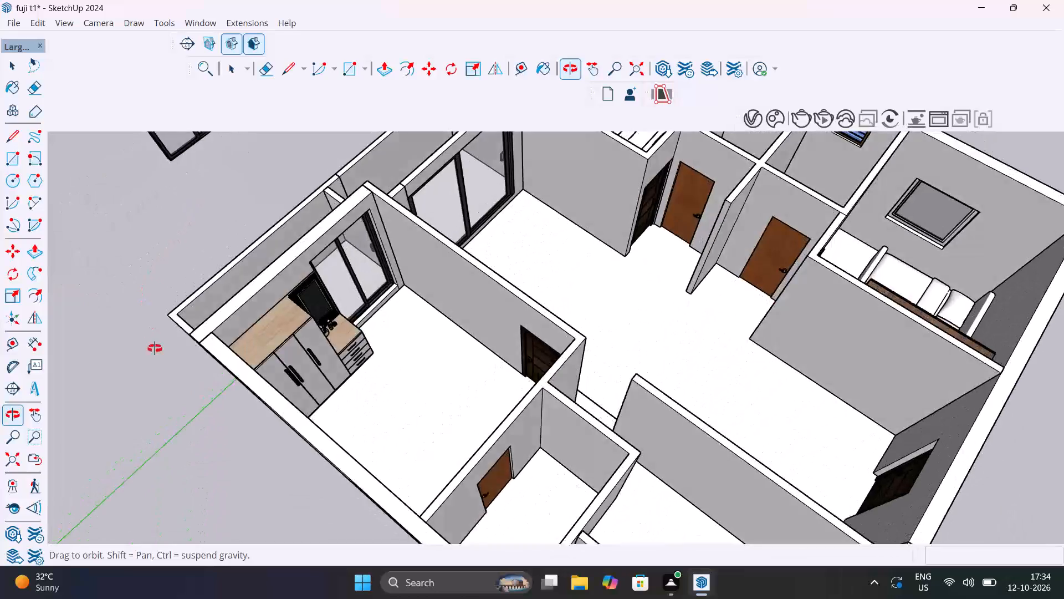
{"action": "middle_click_drag", "start_coordinate": [155, 348], "coordinate": [37, 220]}
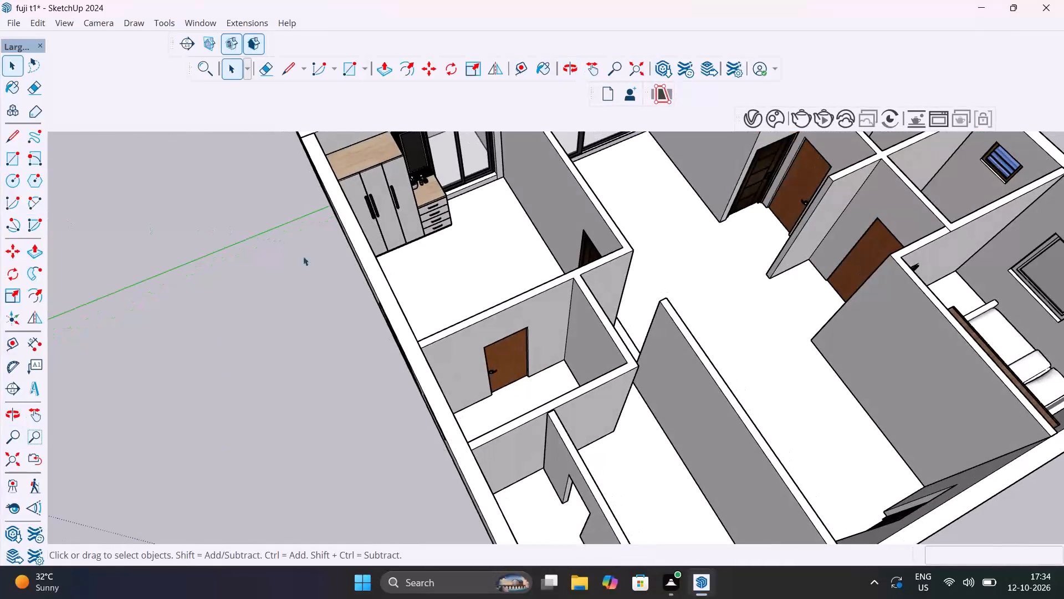
{"action": "middle_click", "coordinate": [372, 406], "text": "shift"}
{"action": "middle_click_drag", "start_coordinate": [420, 250], "coordinate": [313, 296], "text": "shift"}
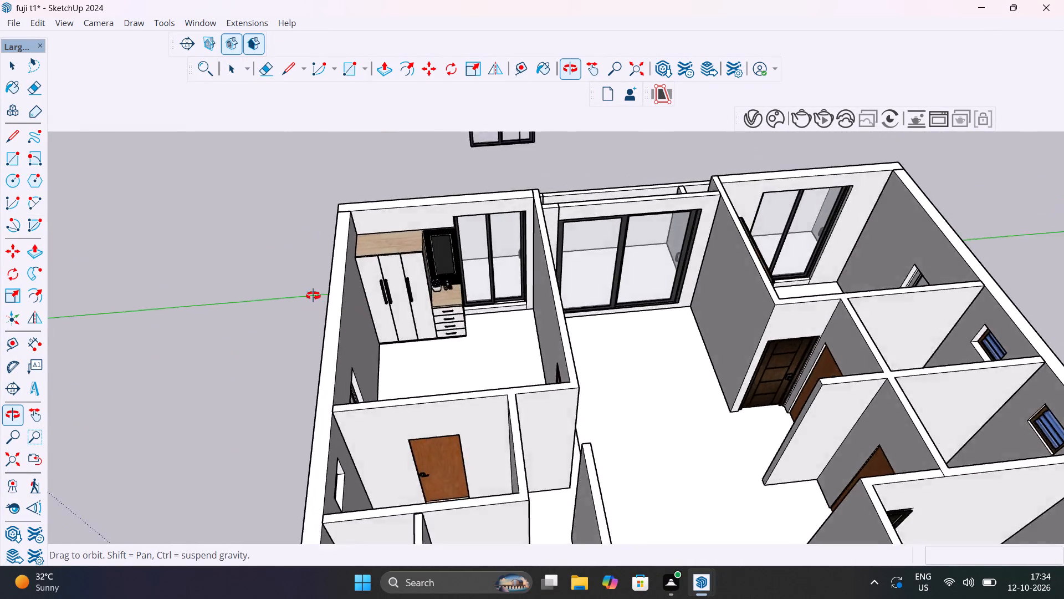
{"action": "middle_click_drag", "start_coordinate": [313, 296], "coordinate": [222, 293], "text": "shift"}
Place two parallel guides on the bedroom floor: one 2' from the wardrobe's front base edge, another 6' beyond it.
{"action": "scroll", "coordinate": [417, 313], "scroll_direction": "up", "scroll_amount": 4}
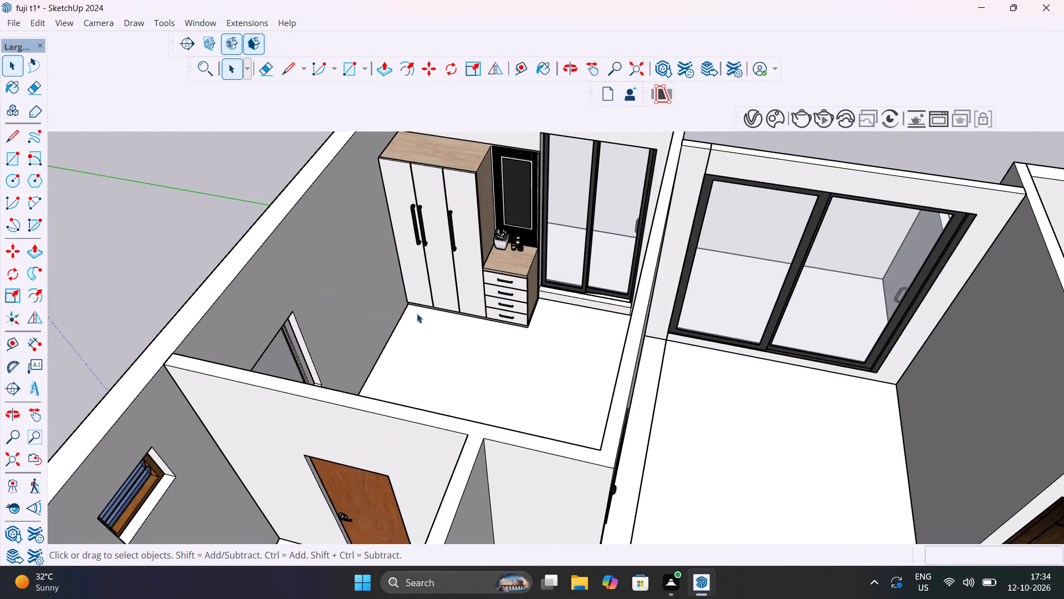
{"action": "scroll", "coordinate": [417, 313], "scroll_direction": "up", "scroll_amount": 3}
{"action": "key", "text": "t"}
{"action": "left_click", "coordinate": [430, 308]}
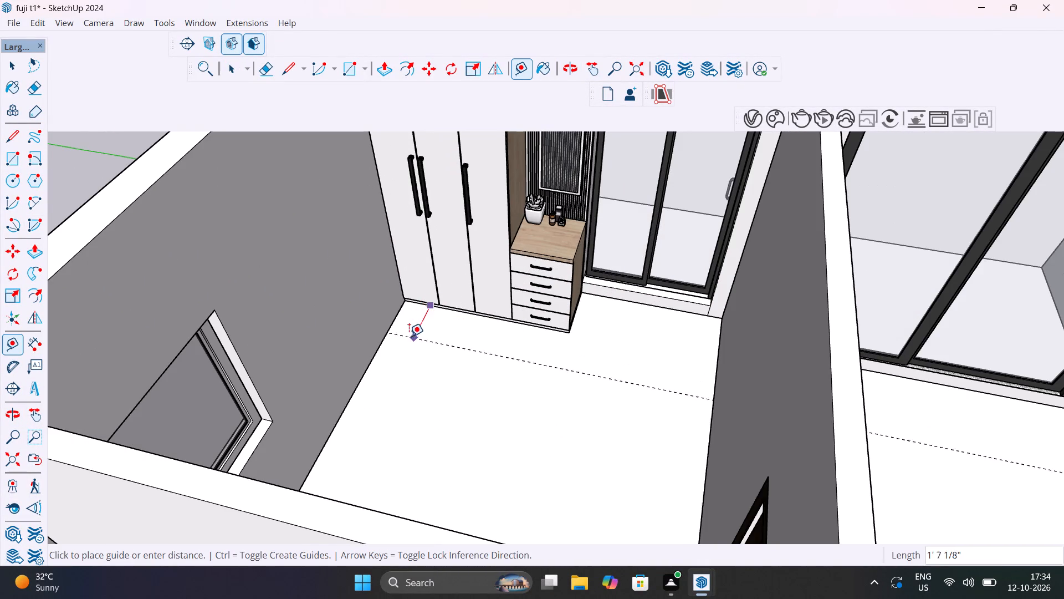
{"action": "type", "text": "2'"}
{"action": "key", "text": "Return"}
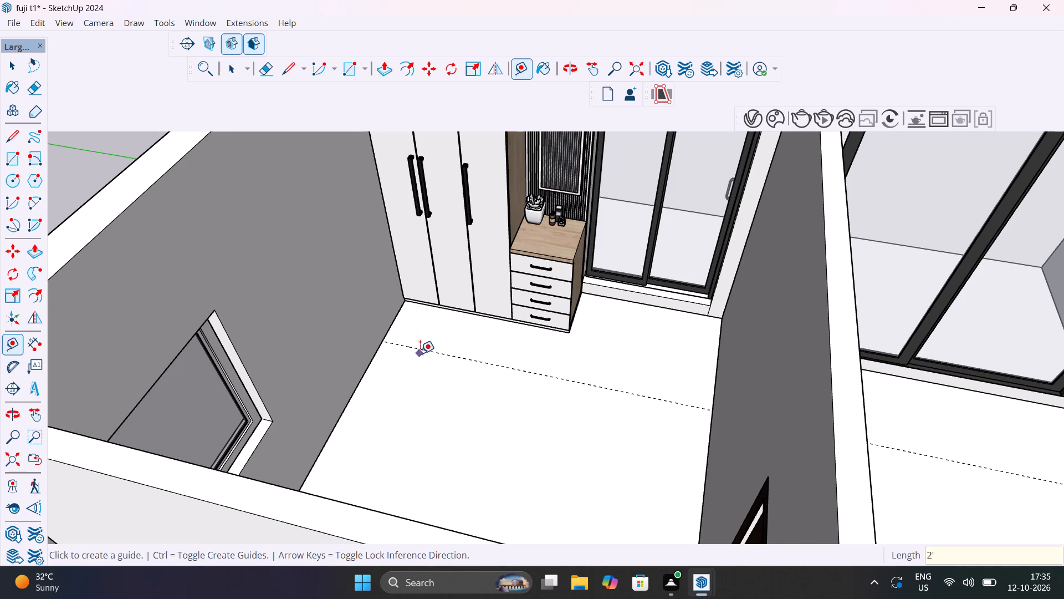
{"action": "left_click", "coordinate": [422, 352]}
{"action": "type", "text": "6'"}
{"action": "key", "text": "Return"}
Place a guide on the bedroom floor 7' from the base of the outer side wall with the window.
{"action": "scroll", "coordinate": [429, 441], "scroll_direction": "down", "scroll_amount": 7}
{"action": "middle_click_drag", "start_coordinate": [429, 442], "coordinate": [349, 536]}
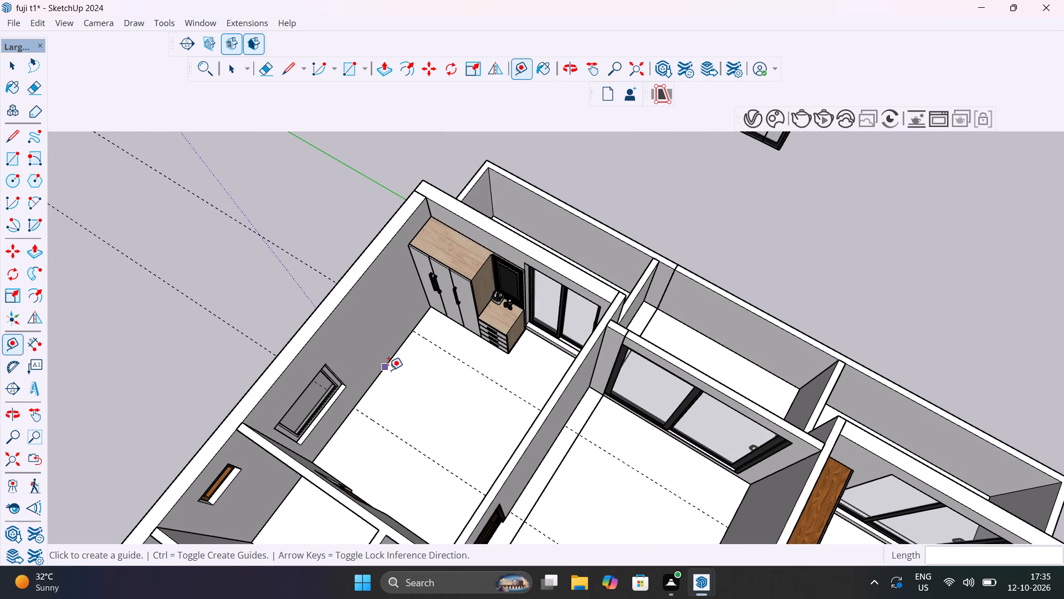
{"action": "left_click", "coordinate": [388, 369]}
{"action": "type", "text": "7'"}
{"action": "key", "text": "Return"}
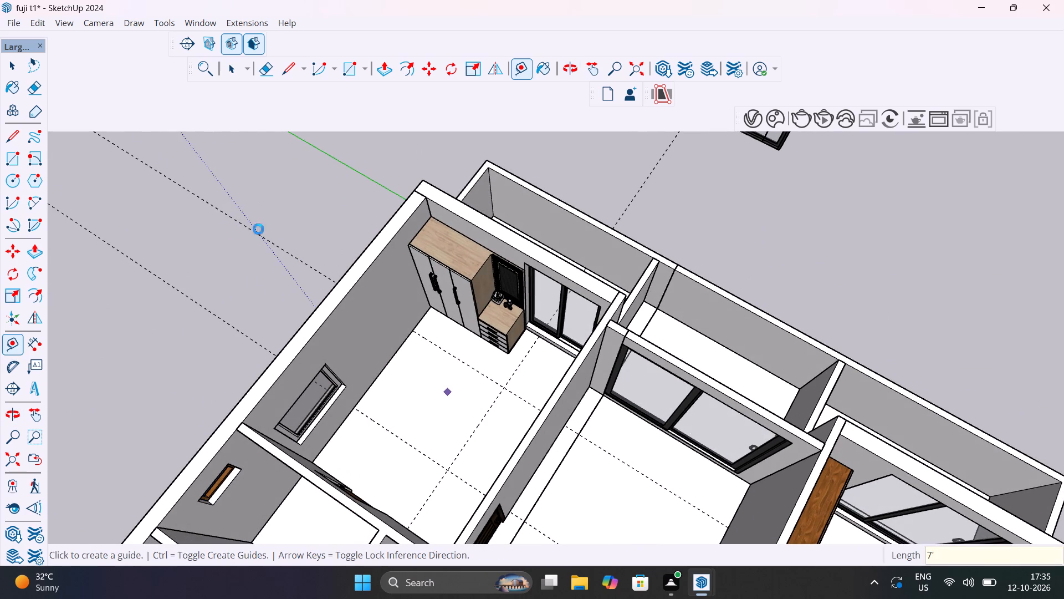
Search the Chaos Cosmos online library for "bed".
{"action": "middle_click_drag", "start_coordinate": [417, 408], "coordinate": [345, 310], "text": "shift"}
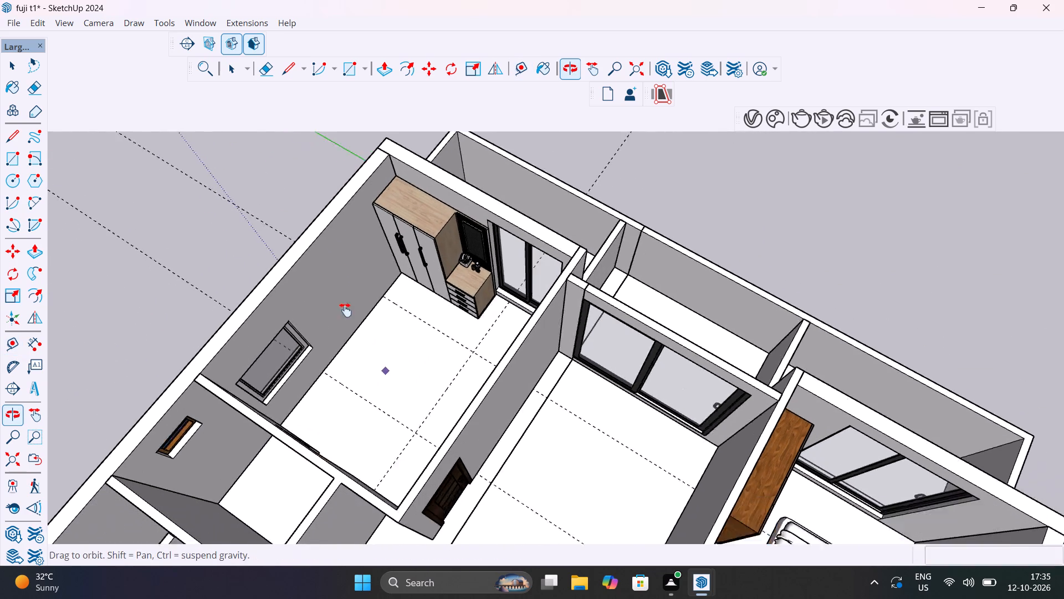
{"action": "middle_click_drag", "start_coordinate": [345, 310], "coordinate": [336, 292], "text": "shift"}
{"action": "middle_click_drag", "start_coordinate": [367, 306], "coordinate": [434, 328]}
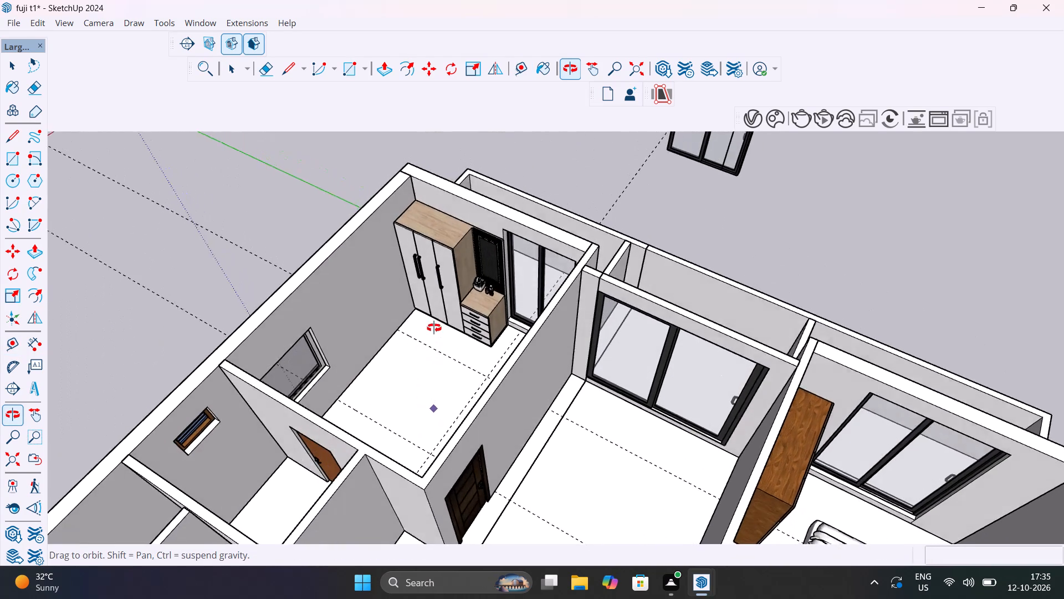
{"action": "middle_click_drag", "start_coordinate": [434, 328], "coordinate": [435, 326]}
{"action": "left_click", "coordinate": [774, 122]}
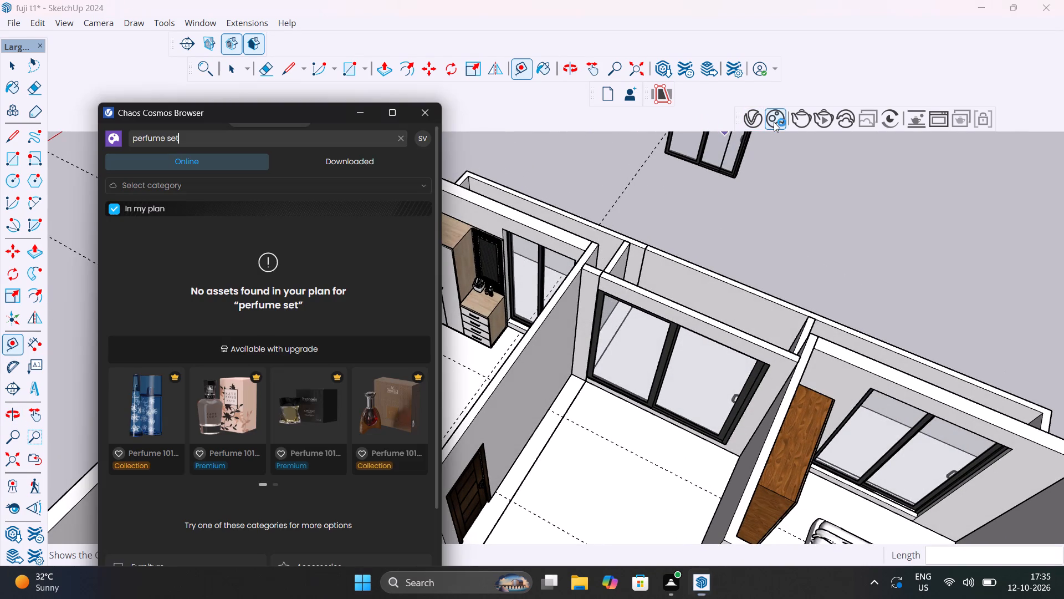
{"action": "left_click", "coordinate": [398, 139]}
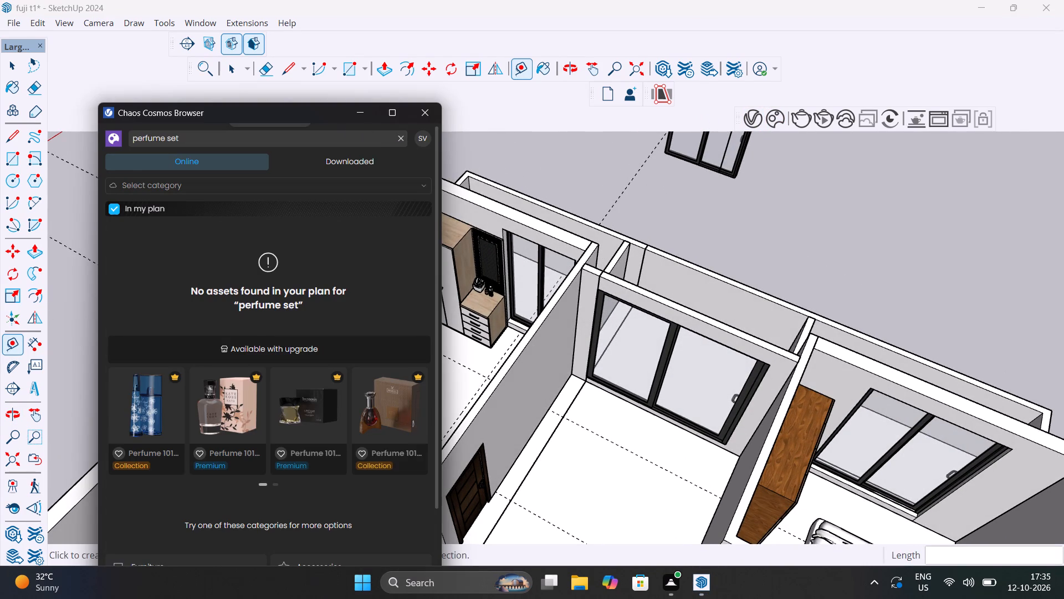
{"action": "type", "text": "BED"}
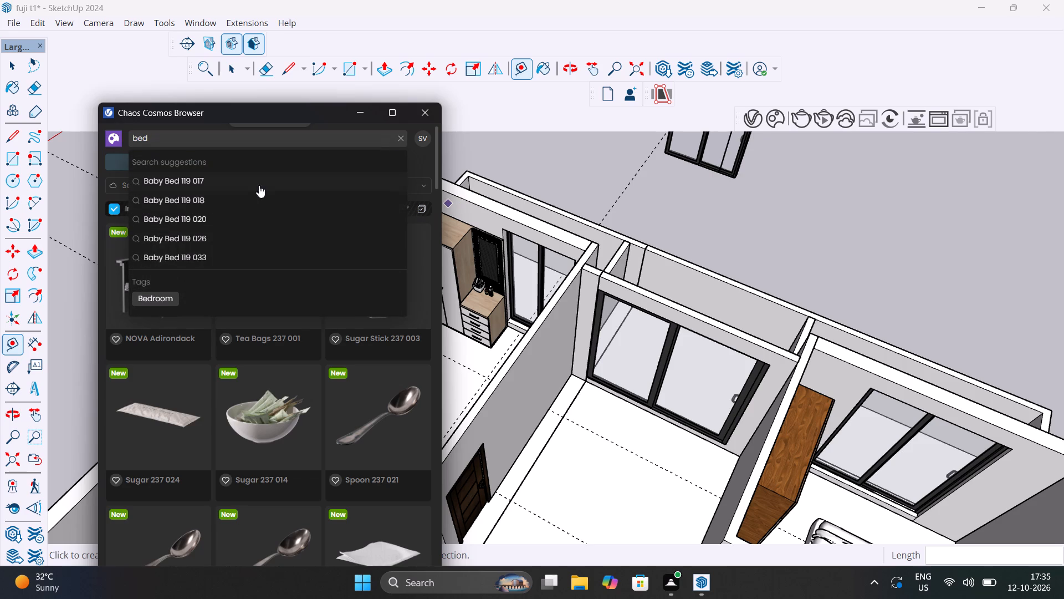
{"action": "left_click", "coordinate": [226, 174]}
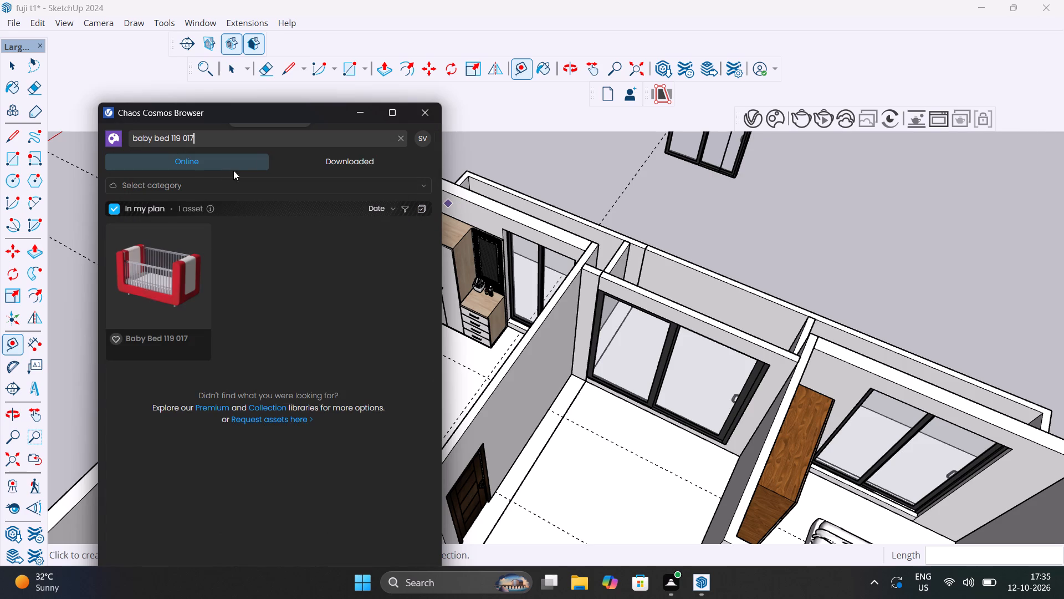
{"action": "left_click", "coordinate": [402, 140]}
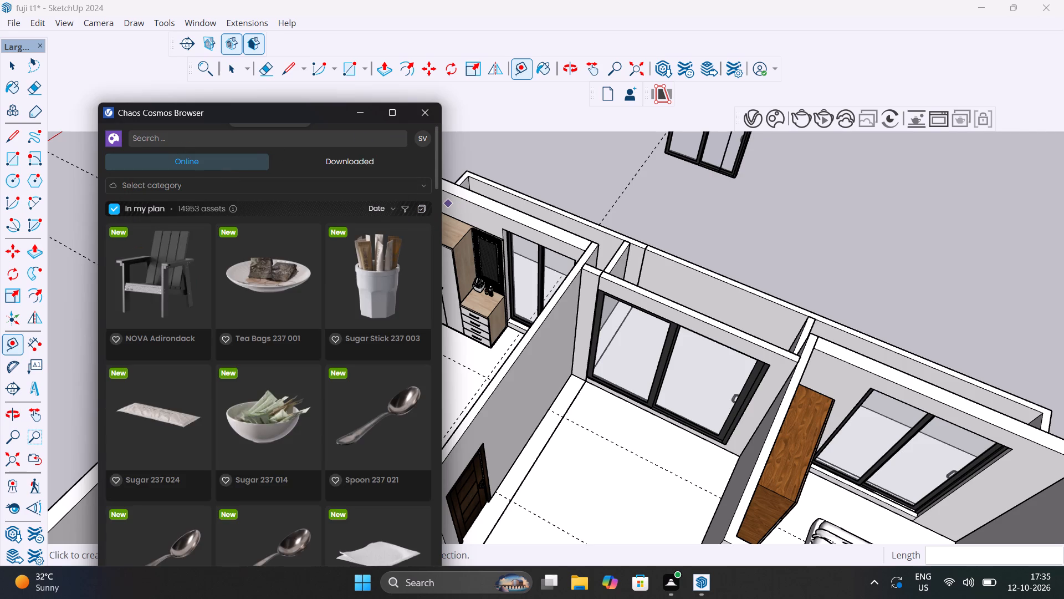
{"action": "type", "text": "BED"}
{"action": "key", "text": "Return"}
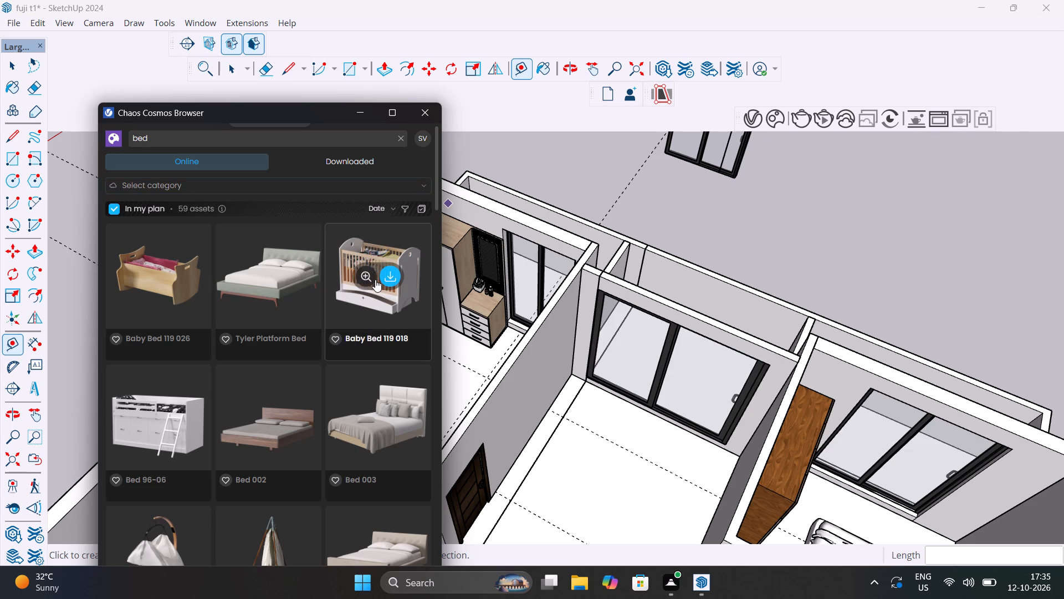
Look through the bed models in the Chaos Cosmos results, and close the asset browser.
{"action": "scroll", "coordinate": [377, 287], "scroll_direction": "down", "scroll_amount": 2}
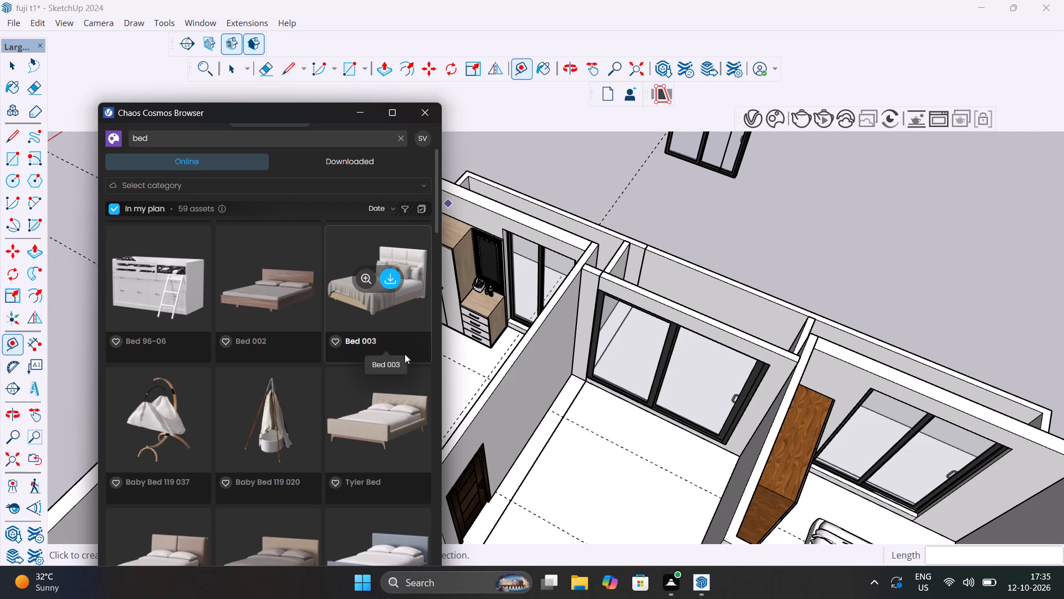
{"action": "scroll", "coordinate": [403, 355], "scroll_direction": "down", "scroll_amount": 4}
{"action": "scroll", "coordinate": [398, 346], "scroll_direction": "up", "scroll_amount": 2}
{"action": "scroll", "coordinate": [398, 346], "scroll_direction": "down", "scroll_amount": 3}
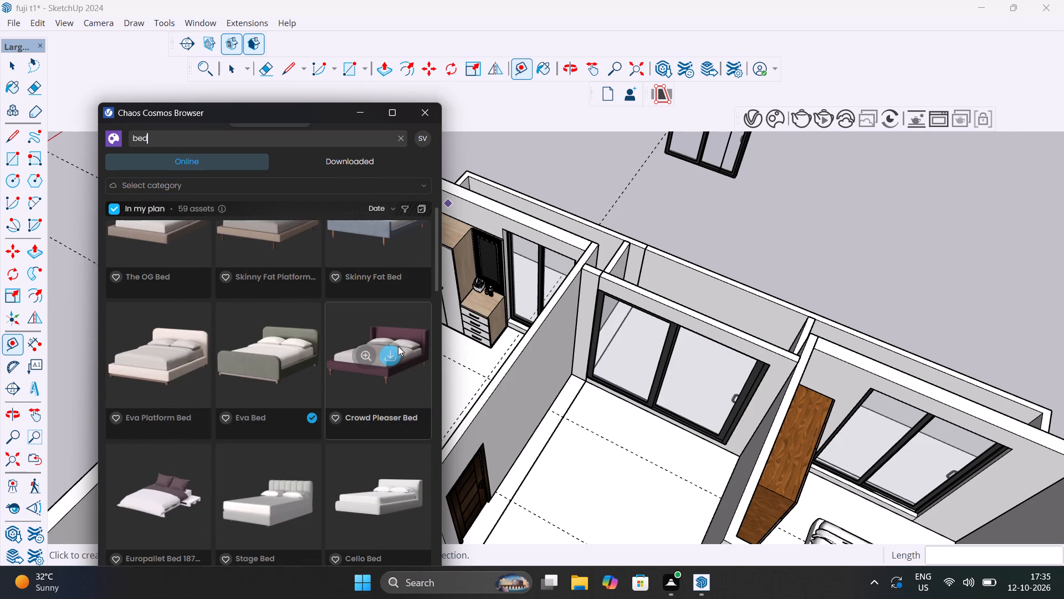
{"action": "scroll", "coordinate": [398, 346], "scroll_direction": "down", "scroll_amount": 3}
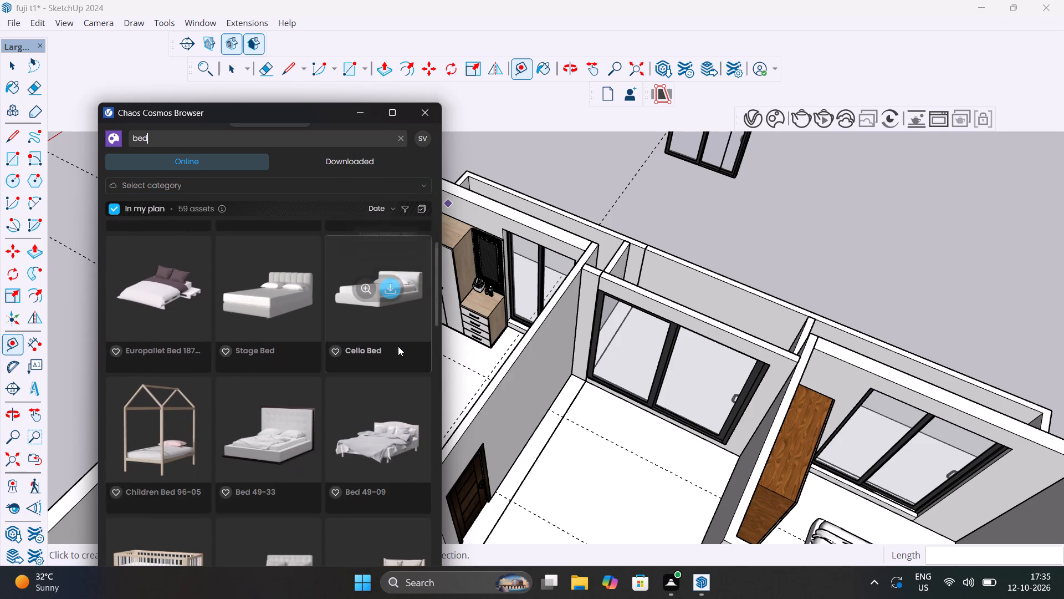
{"action": "scroll", "coordinate": [398, 346], "scroll_direction": "down", "scroll_amount": 5}
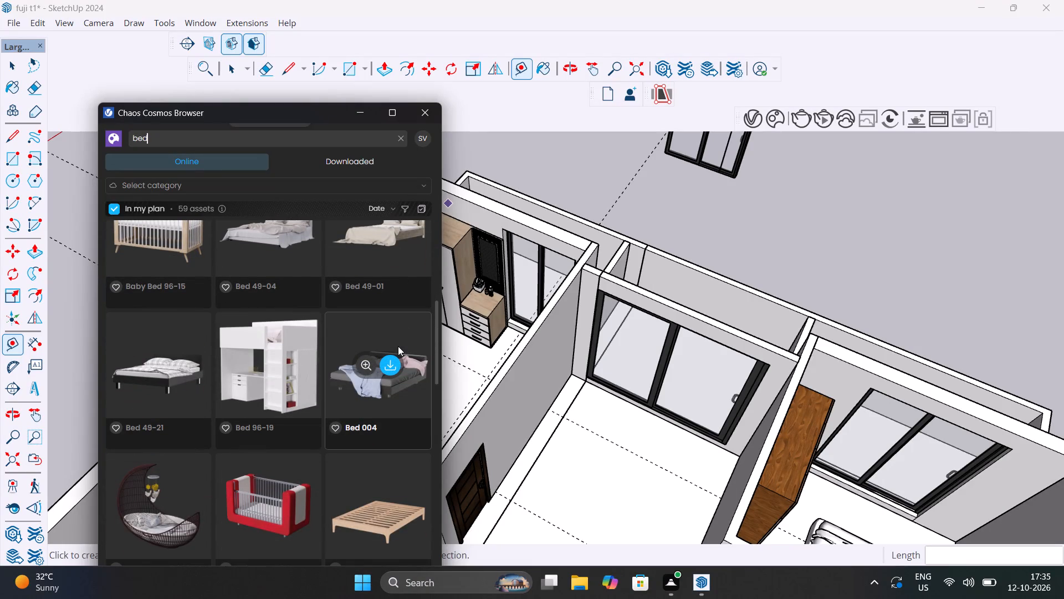
{"action": "scroll", "coordinate": [400, 395], "scroll_direction": "down", "scroll_amount": 5}
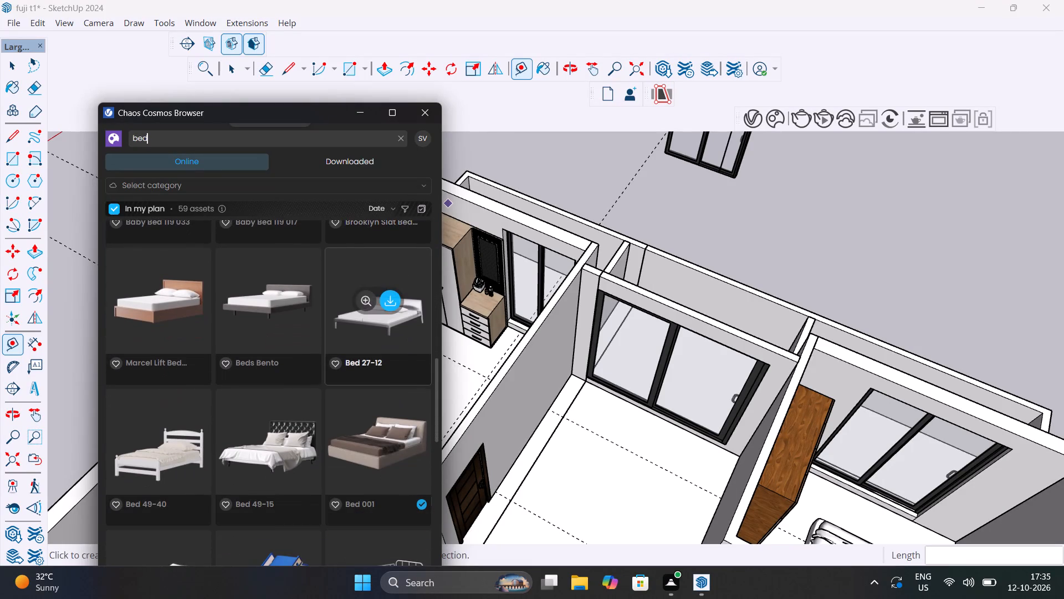
{"action": "scroll", "coordinate": [400, 398], "scroll_direction": "down", "scroll_amount": 12}
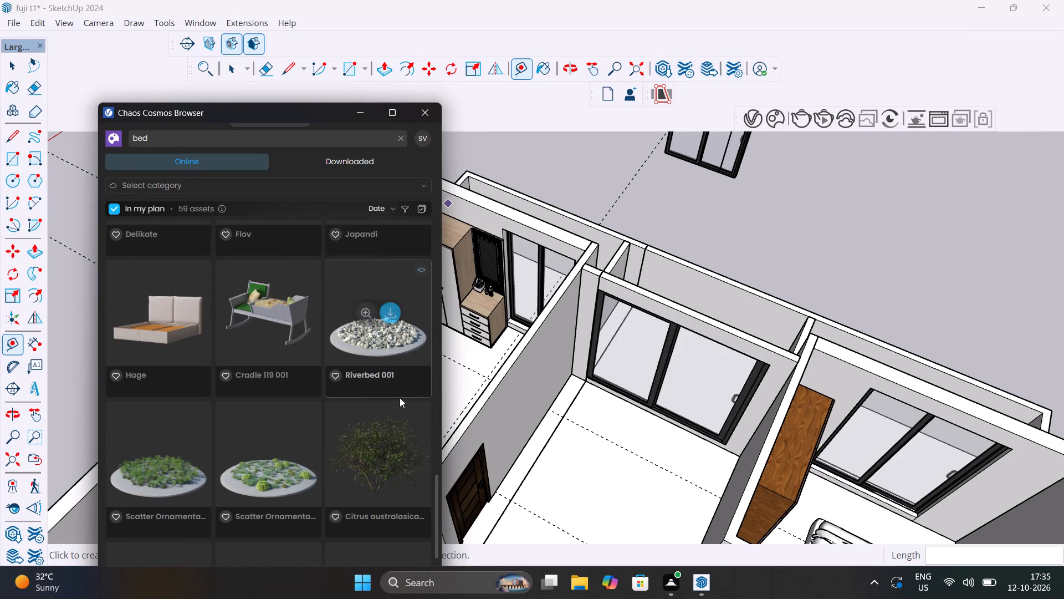
{"action": "scroll", "coordinate": [400, 398], "scroll_direction": "down", "scroll_amount": 9}
{"action": "left_click", "coordinate": [430, 115]}
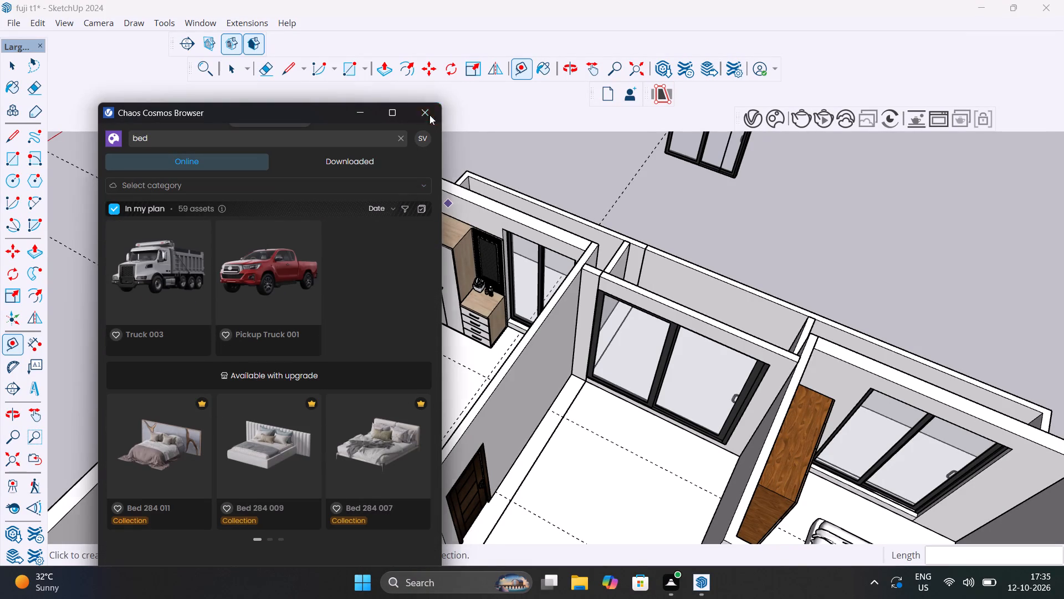
Search 3D Warehouse for "BED", replacing the perfume search.
{"action": "left_click", "coordinate": [206, 22]}
{"action": "left_click", "coordinate": [246, 136]}
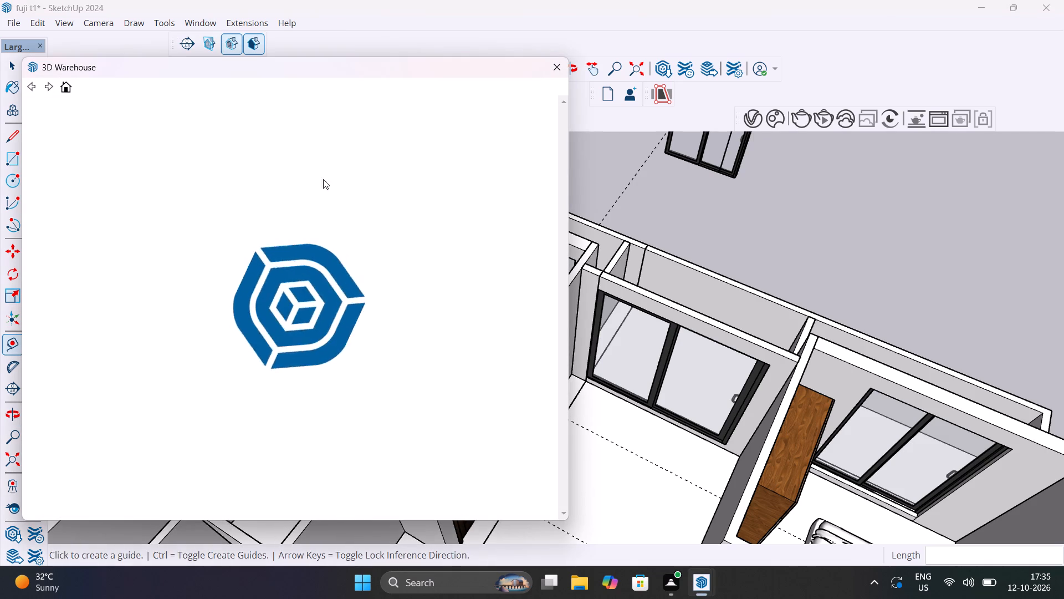
{"action": "left_click_drag", "start_coordinate": [316, 109], "coordinate": [186, 109]}
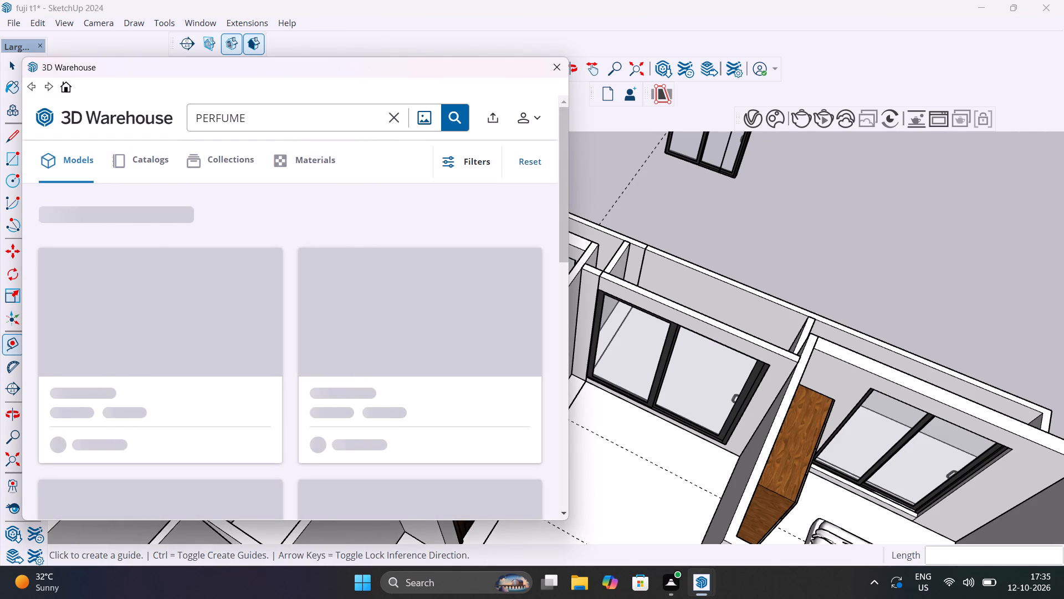
{"action": "left_click_drag", "start_coordinate": [186, 109], "coordinate": [193, 120]}
{"action": "left_click_drag", "start_coordinate": [248, 116], "coordinate": [195, 122]}
{"action": "key", "text": "BackSpace"}
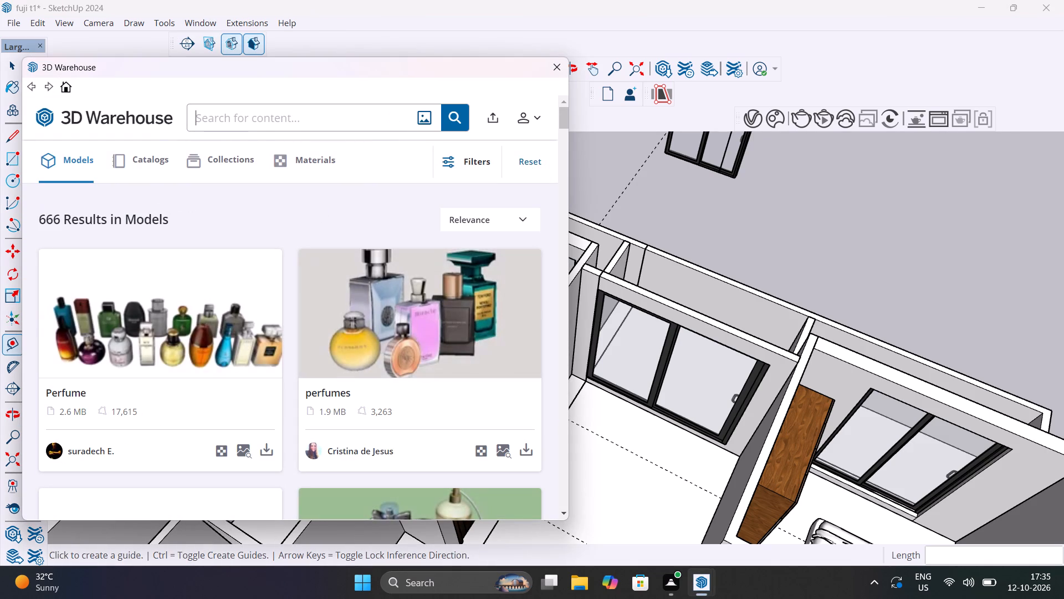
{"action": "type", "text": "BED"}
{"action": "key", "text": "Return"}
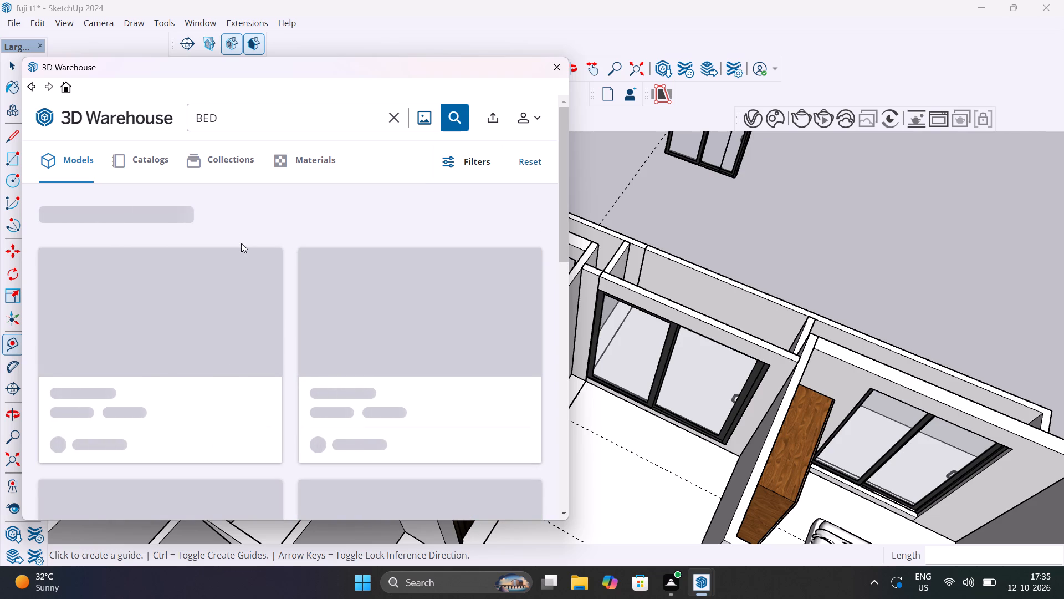
Load the 21 MB "bed" model with a tall panelled headboard, bedside tables and hanging lamps from the results directly into the model.
{"action": "scroll", "coordinate": [336, 408], "scroll_direction": "down", "scroll_amount": 3}
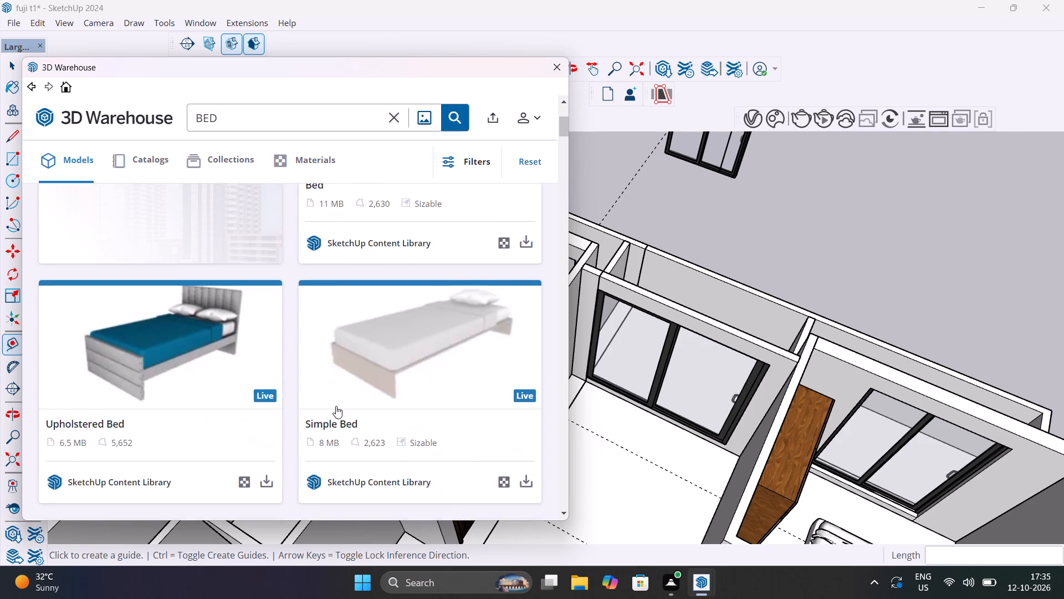
{"action": "scroll", "coordinate": [336, 406], "scroll_direction": "down", "scroll_amount": 5}
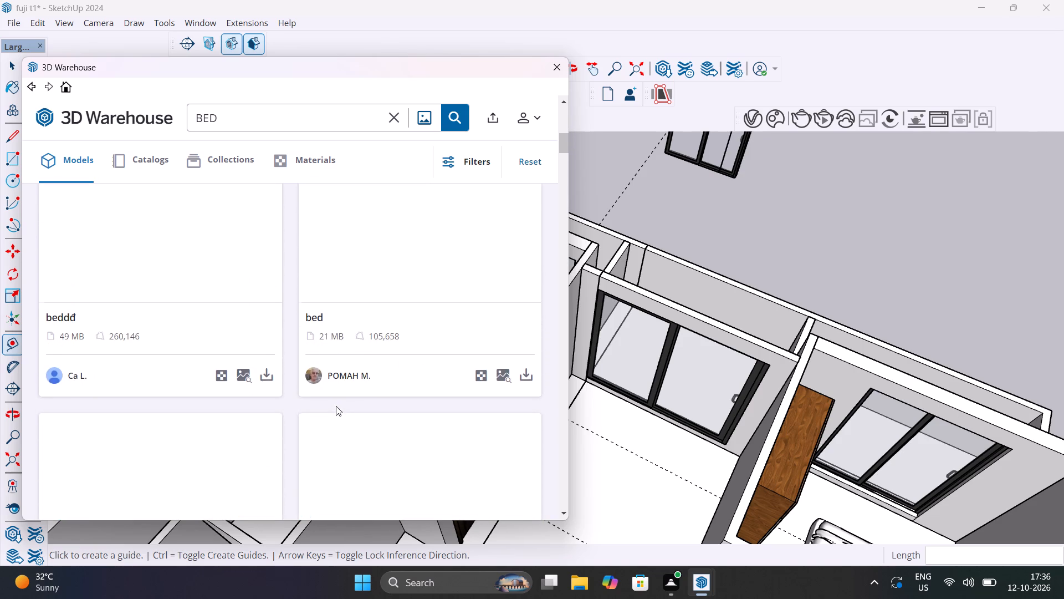
{"action": "scroll", "coordinate": [336, 406], "scroll_direction": "up", "scroll_amount": 1}
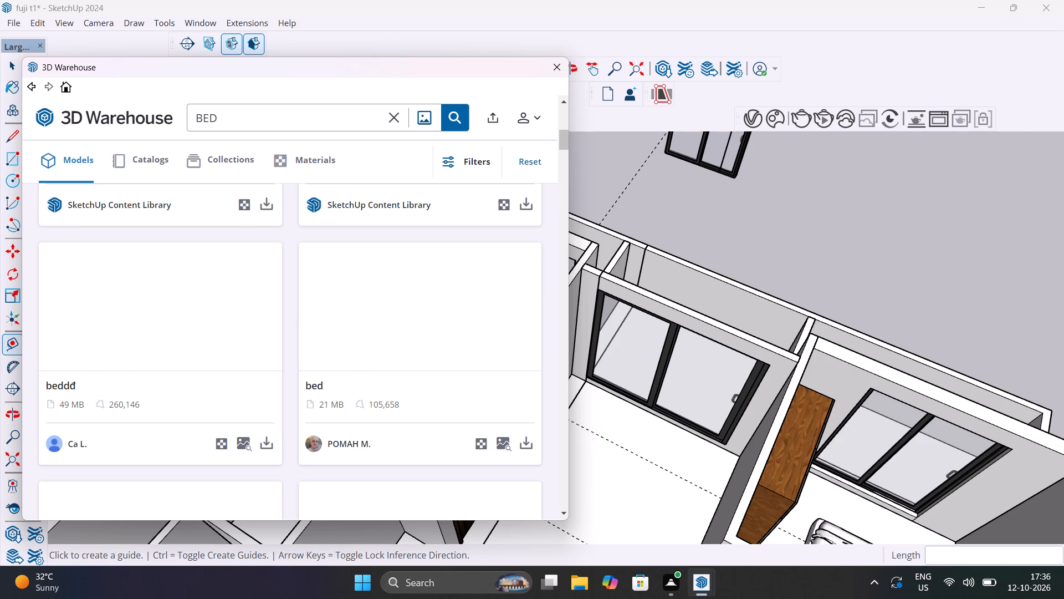
{"action": "scroll", "coordinate": [369, 431], "scroll_direction": "down", "scroll_amount": 3}
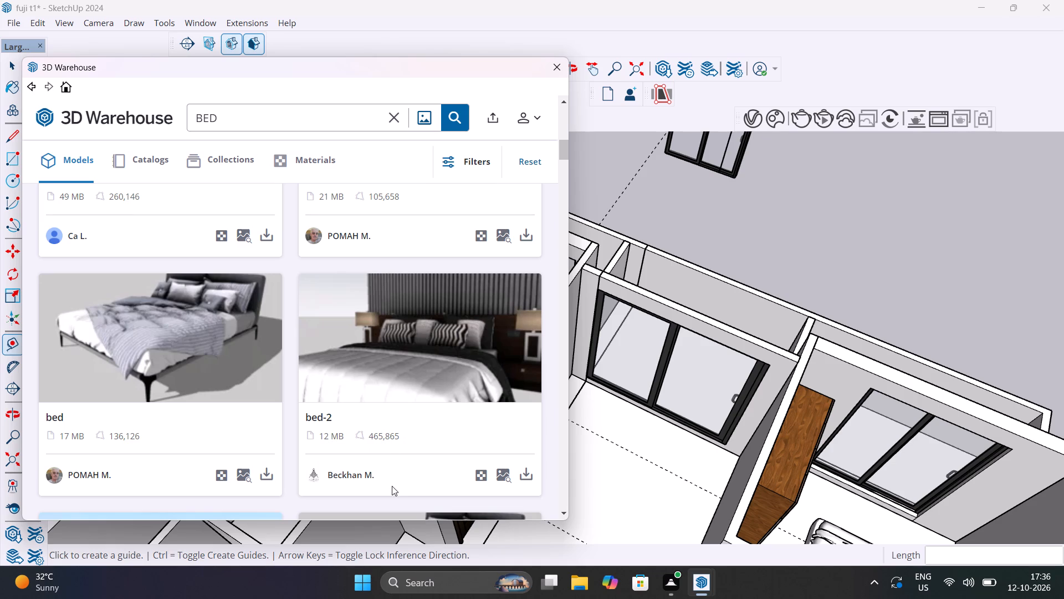
{"action": "scroll", "coordinate": [400, 375], "scroll_direction": "down", "scroll_amount": 4}
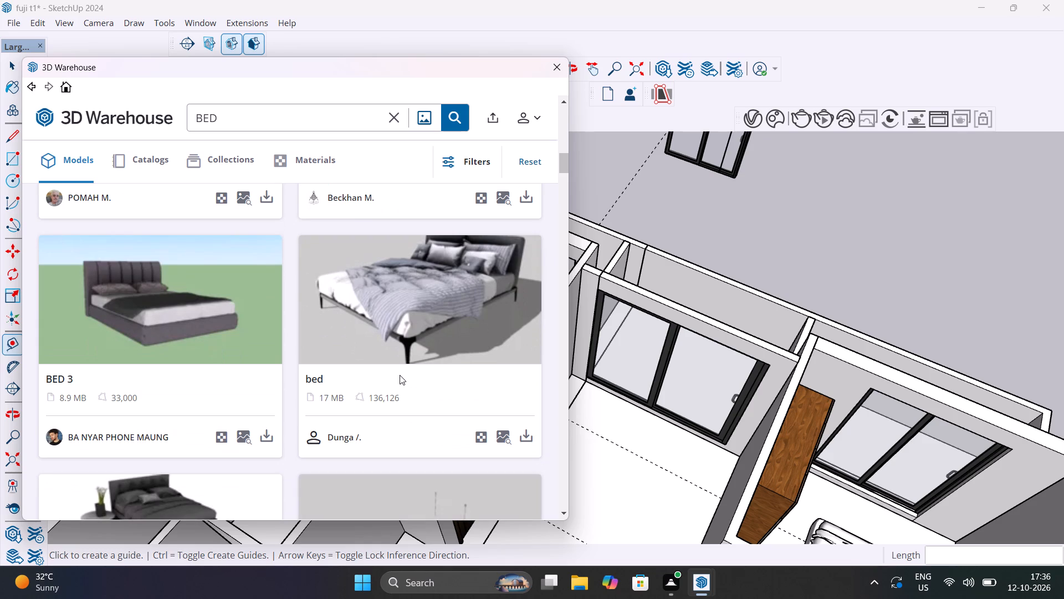
{"action": "scroll", "coordinate": [402, 410], "scroll_direction": "up", "scroll_amount": 1}
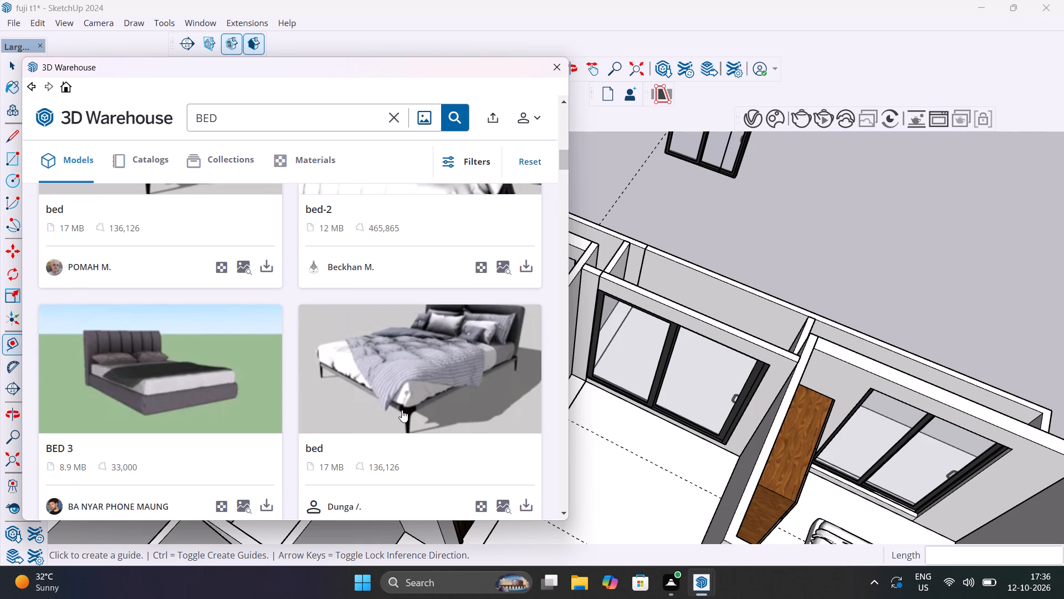
{"action": "scroll", "coordinate": [402, 410], "scroll_direction": "down", "scroll_amount": 3}
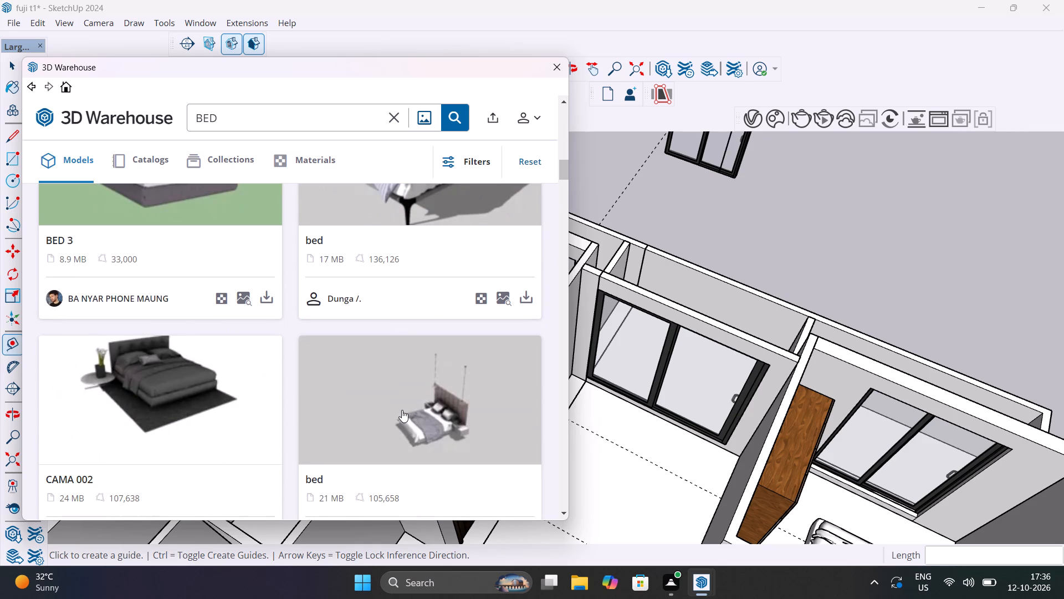
{"action": "scroll", "coordinate": [402, 410], "scroll_direction": "down", "scroll_amount": 3}
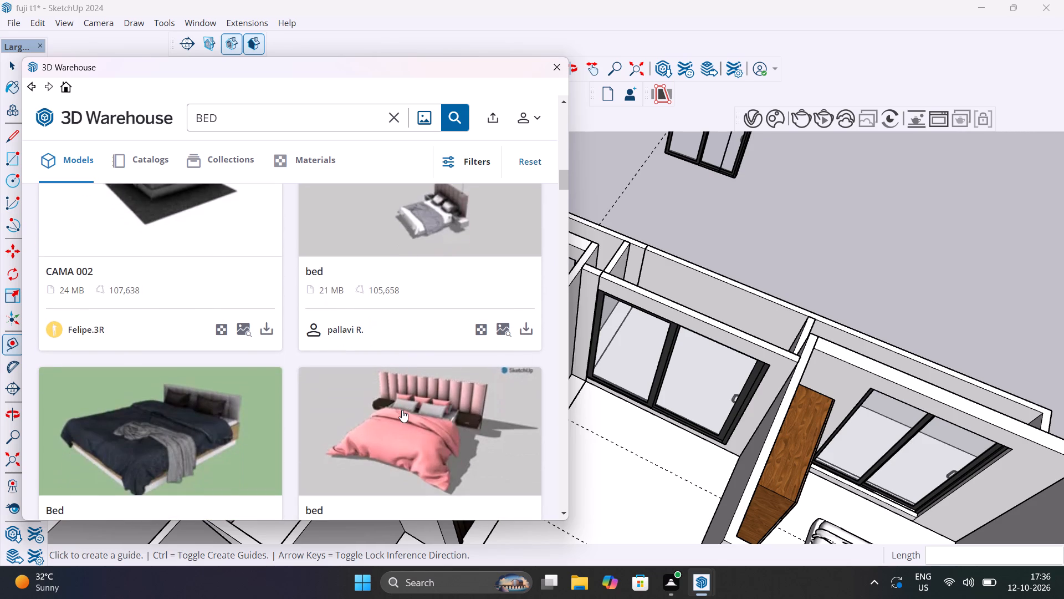
{"action": "scroll", "coordinate": [402, 410], "scroll_direction": "up", "scroll_amount": 1}
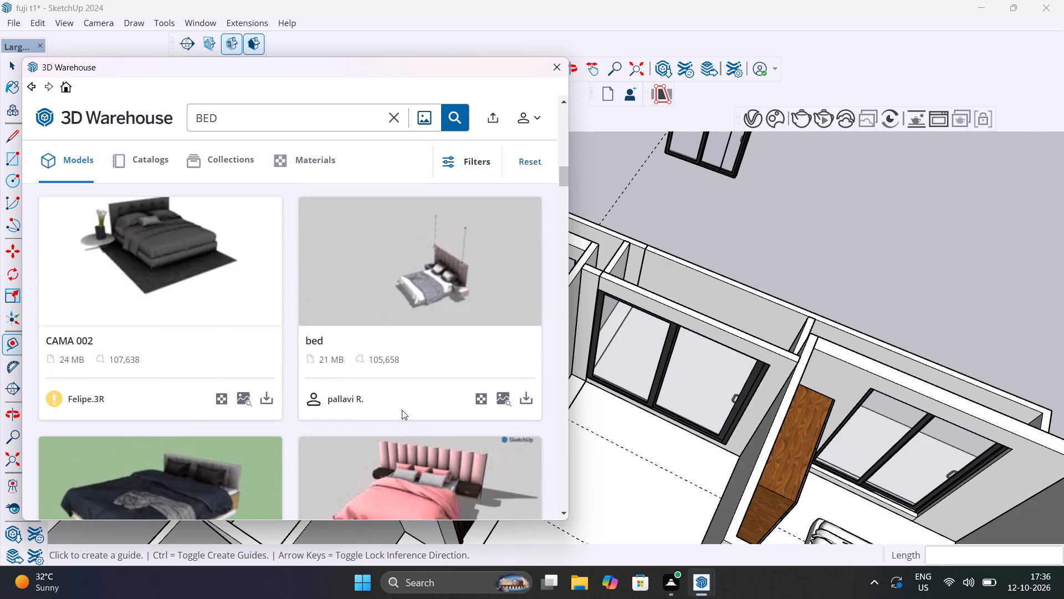
{"action": "left_click", "coordinate": [525, 404]}
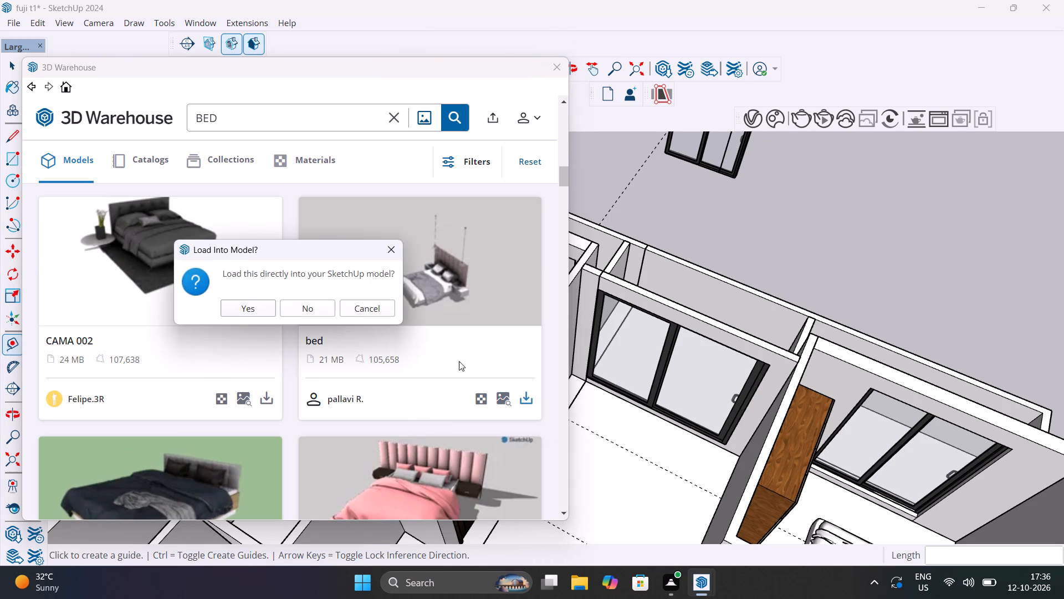
{"action": "left_click", "coordinate": [238, 307]}
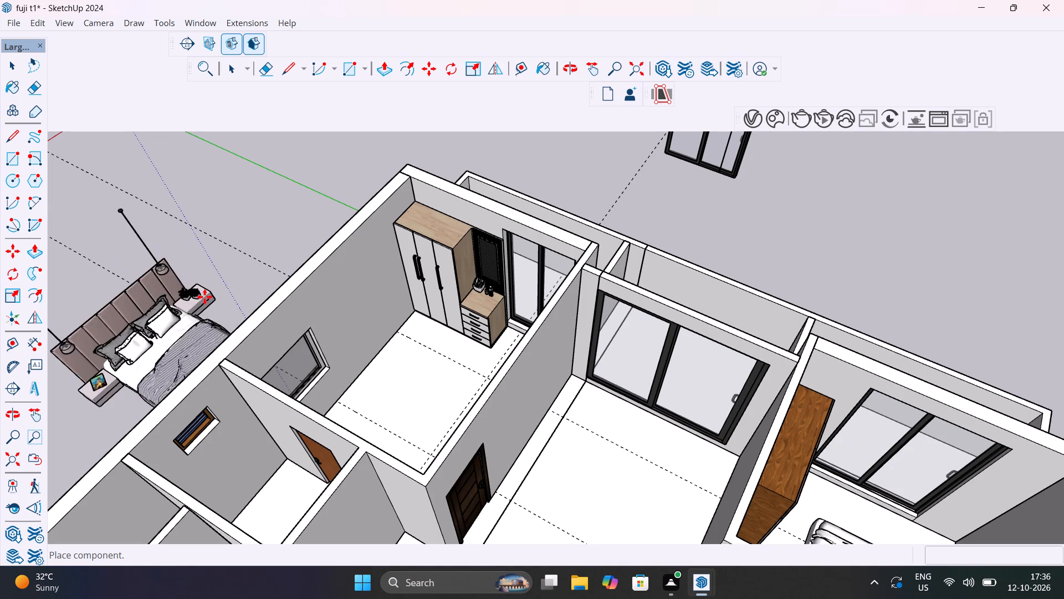
Place the loaded bed set on the ground outside the bedroom, beyond the outer side wall with the window.
{"action": "scroll", "coordinate": [244, 227], "scroll_direction": "down", "scroll_amount": 3}
{"action": "middle_click_drag", "start_coordinate": [258, 249], "coordinate": [285, 273]}
{"action": "scroll", "coordinate": [258, 249], "scroll_direction": "down", "scroll_amount": 1}
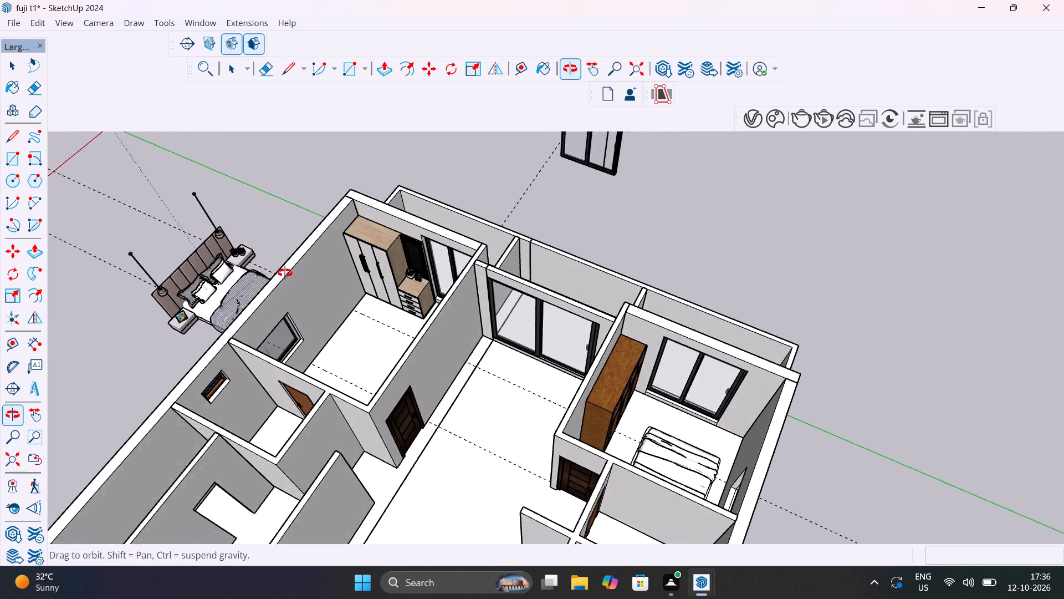
{"action": "middle_click_drag", "start_coordinate": [285, 273], "coordinate": [369, 259]}
{"action": "scroll", "coordinate": [204, 298], "scroll_direction": "up", "scroll_amount": 6}
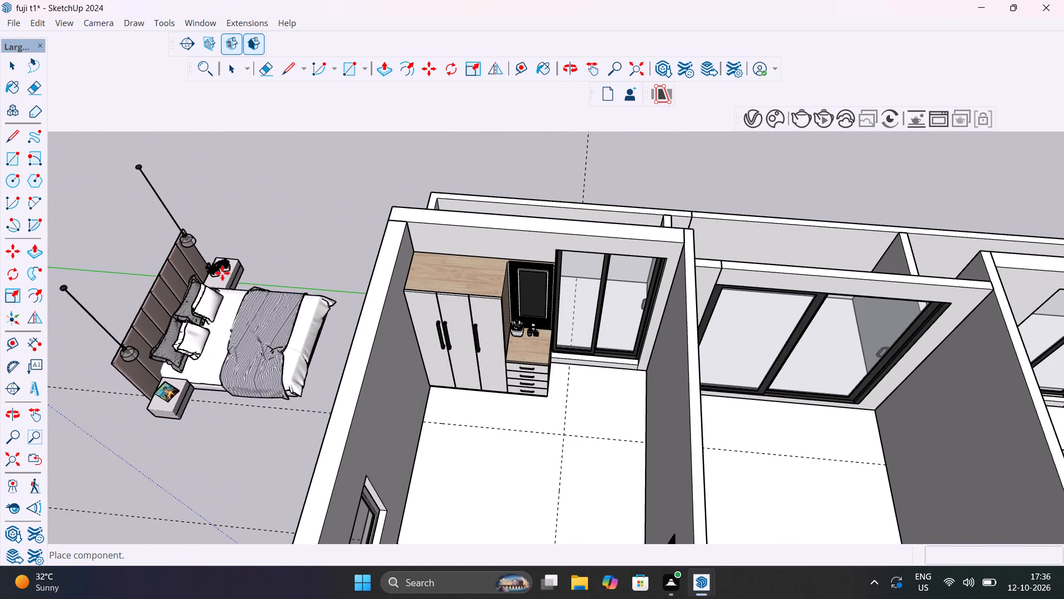
{"action": "left_click", "coordinate": [226, 251]}
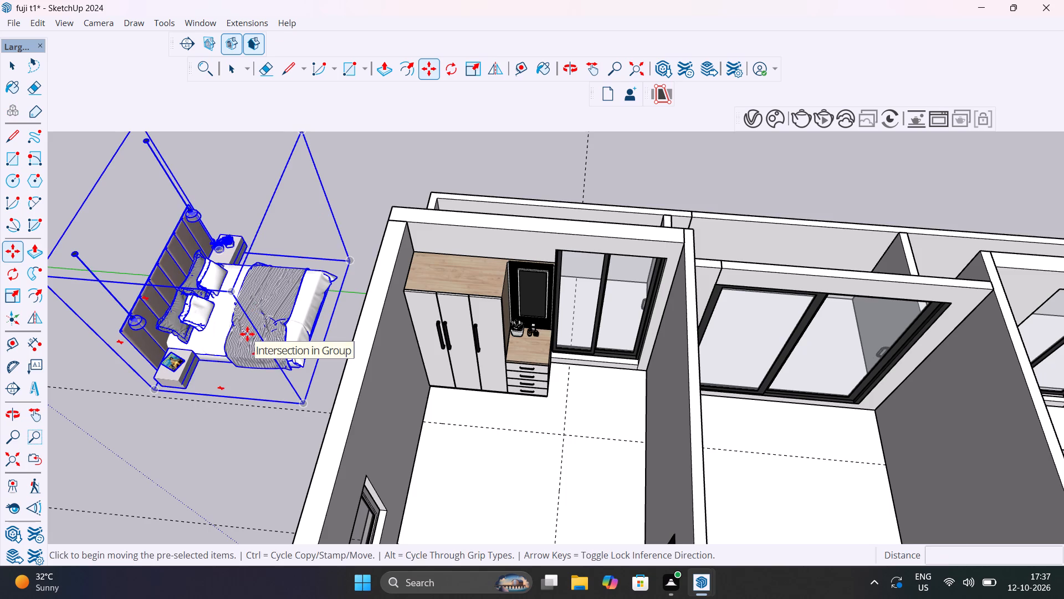
Move the bed set about 16' 9" into the bedroom, placing its foot-end corner nearest the wardrobe near the floor guides' crossing.
{"action": "scroll", "coordinate": [247, 334], "scroll_direction": "down", "scroll_amount": 4}
{"action": "key", "text": "m"}
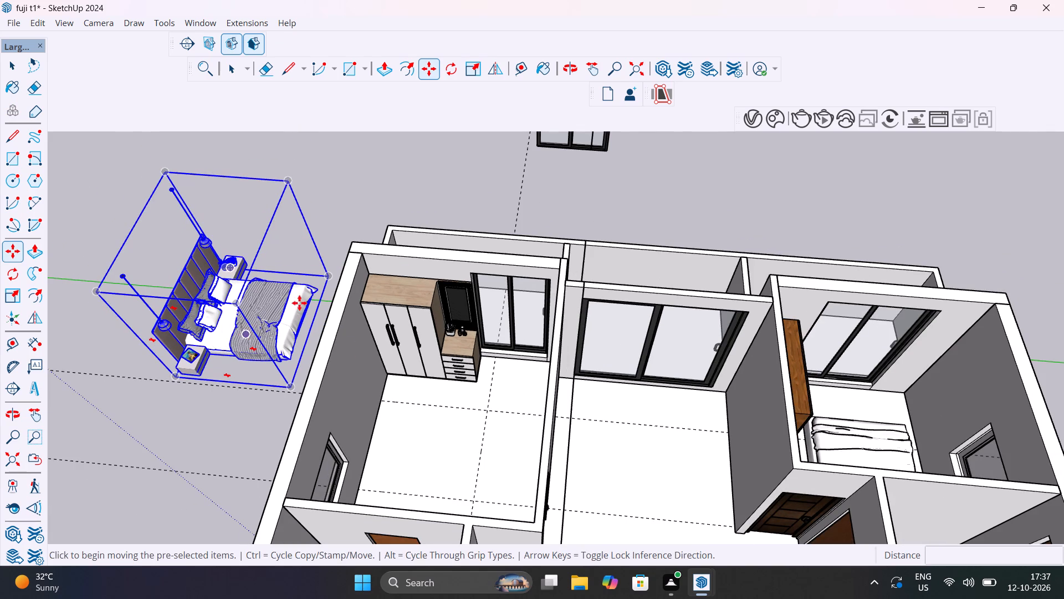
{"action": "left_click", "coordinate": [327, 278]}
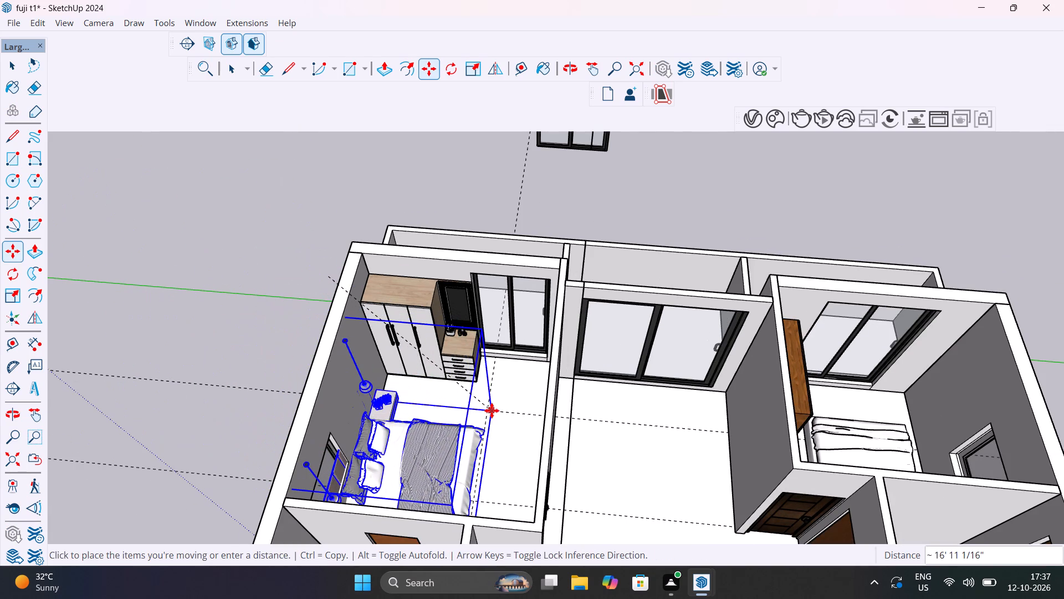
{"action": "left_click", "coordinate": [492, 408]}
{"action": "middle_click_drag", "start_coordinate": [471, 415], "coordinate": [459, 422]}
{"action": "scroll", "coordinate": [471, 415], "scroll_direction": "down", "scroll_amount": 1}
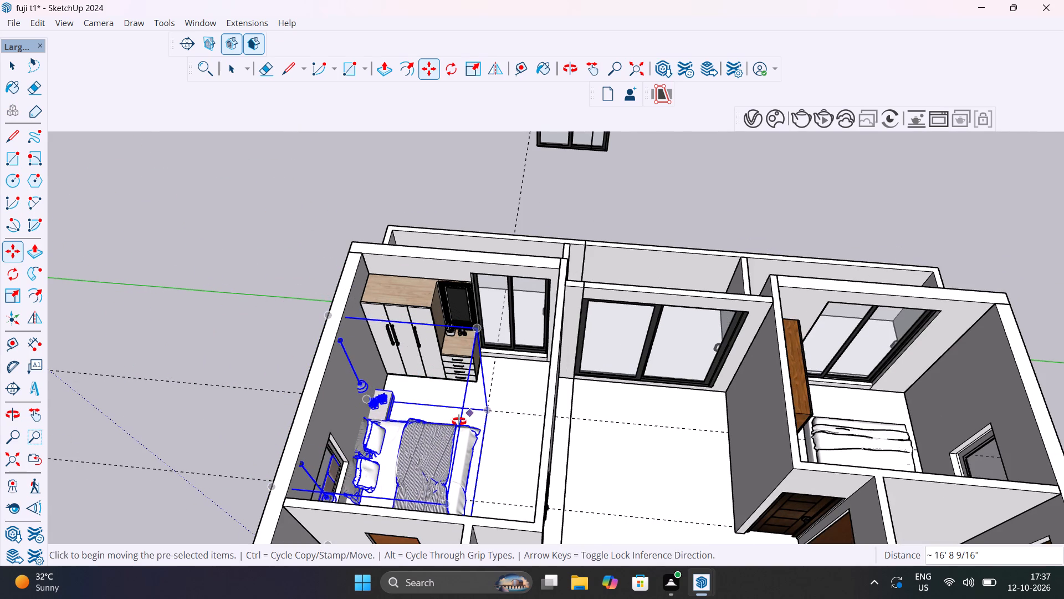
Scale the bed set down uniformly to about 0.69, keeping its foot-end corner nearest the wardrobe fixed.
{"action": "middle_click_drag", "start_coordinate": [459, 422], "coordinate": [258, 459]}
{"action": "key", "text": "s"}
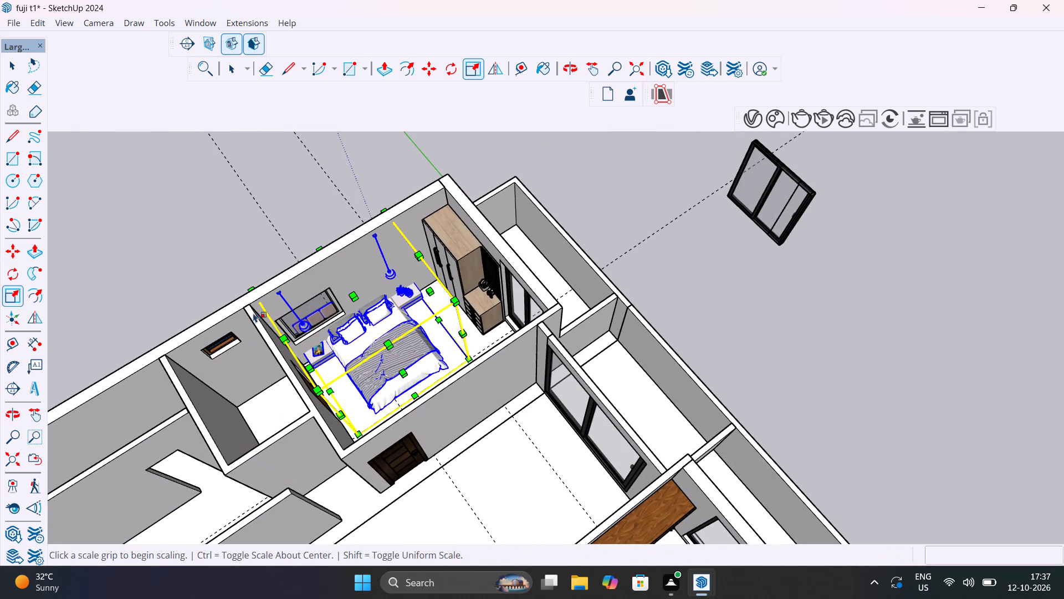
{"action": "scroll", "coordinate": [250, 285], "scroll_direction": "up", "scroll_amount": 8}
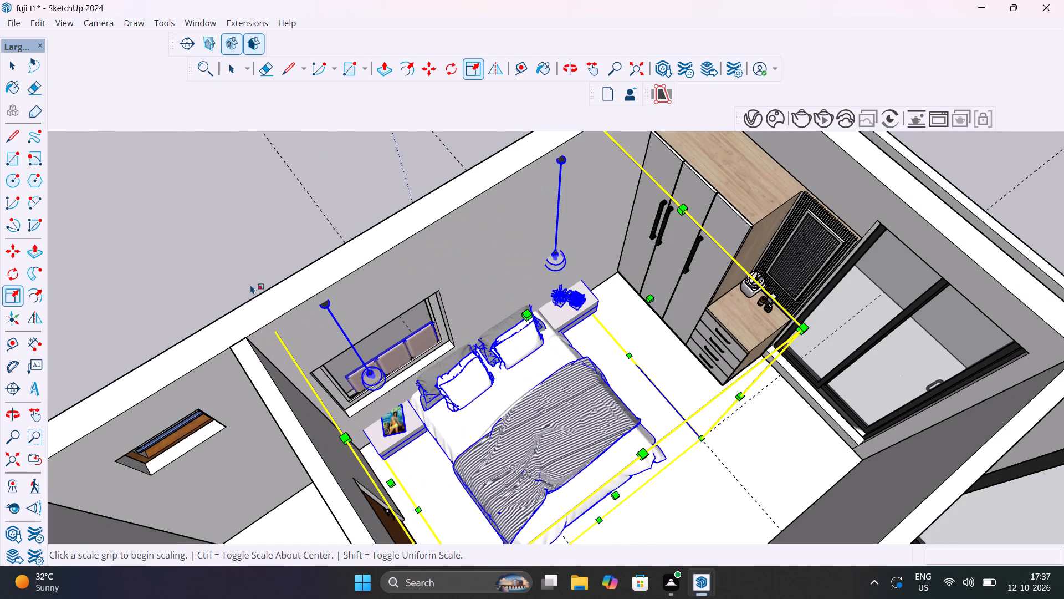
{"action": "middle_click_drag", "start_coordinate": [278, 304], "coordinate": [423, 274]}
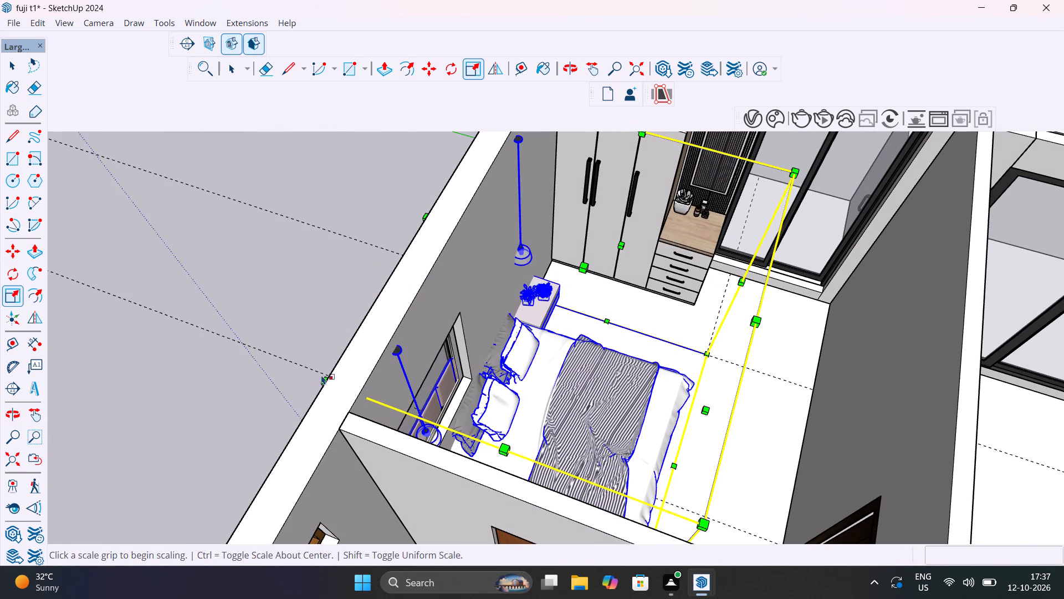
{"action": "left_click", "coordinate": [325, 381]}
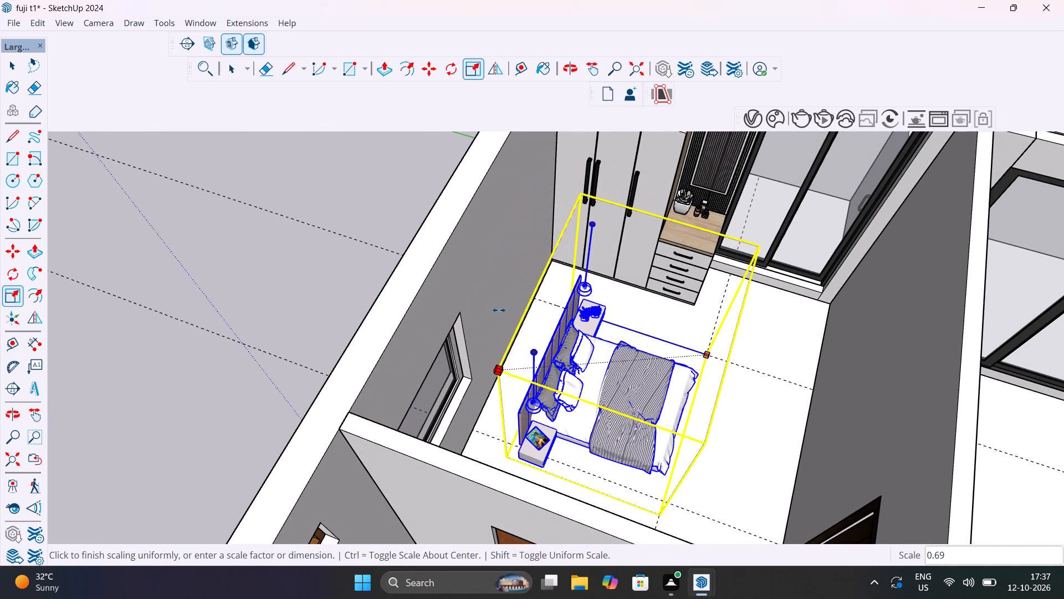
{"action": "left_click", "coordinate": [500, 309]}
{"action": "middle_click_drag", "start_coordinate": [587, 362], "coordinate": [367, 382]}
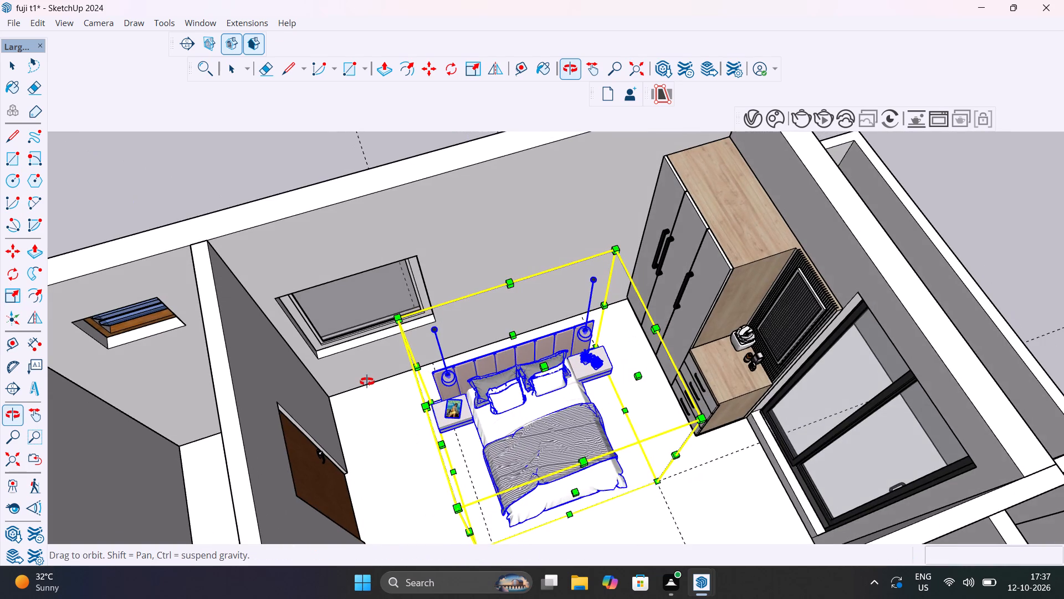
{"action": "middle_click_drag", "start_coordinate": [367, 382], "coordinate": [211, 266]}
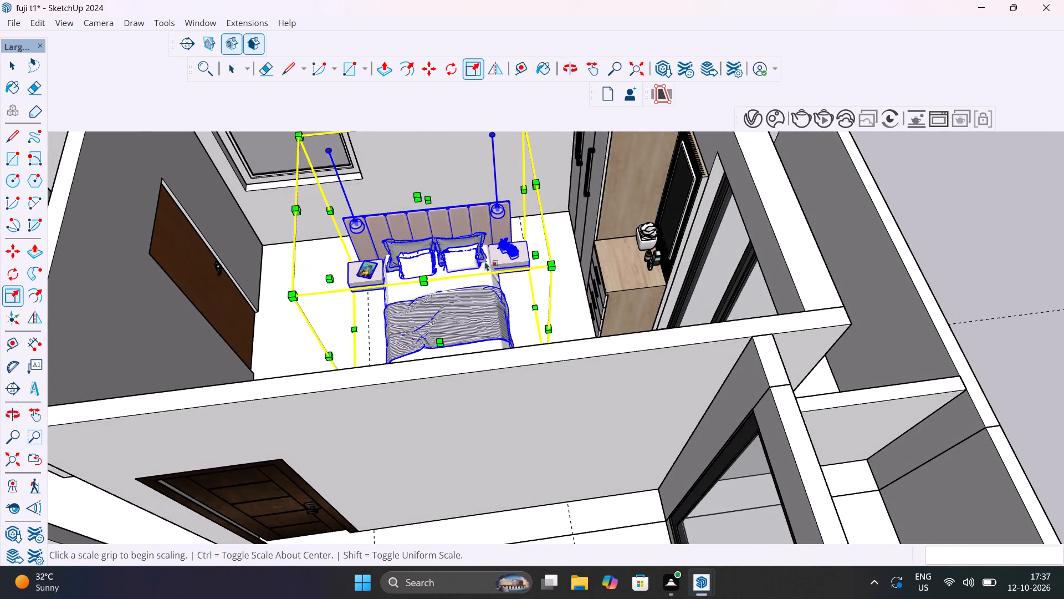
{"action": "scroll", "coordinate": [490, 264], "scroll_direction": "up", "scroll_amount": 4}
{"action": "middle_click_drag", "start_coordinate": [500, 268], "coordinate": [376, 311]}
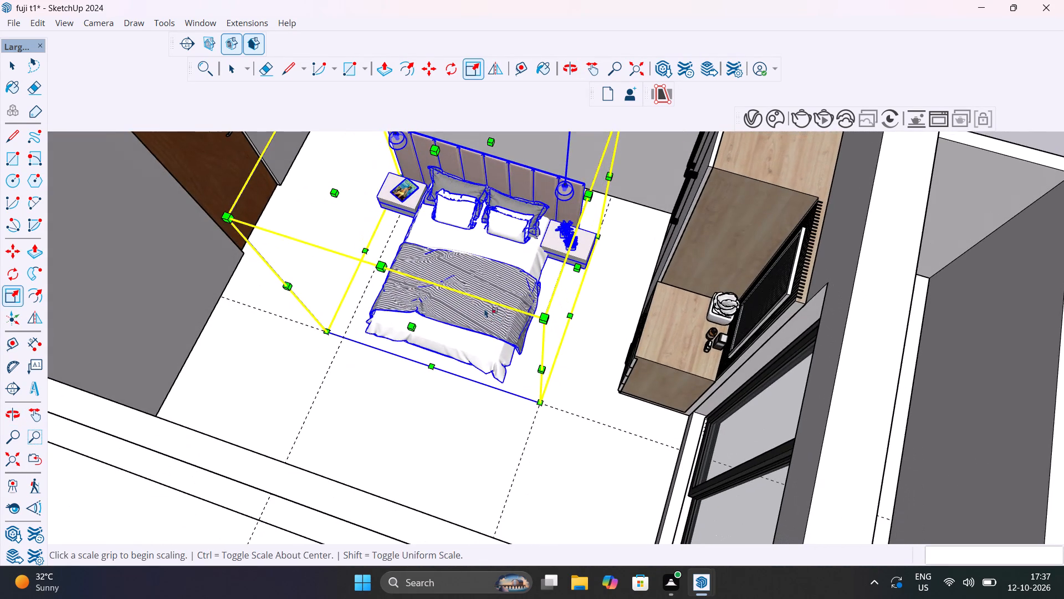
{"action": "middle_click_drag", "start_coordinate": [568, 323], "coordinate": [440, 307]}
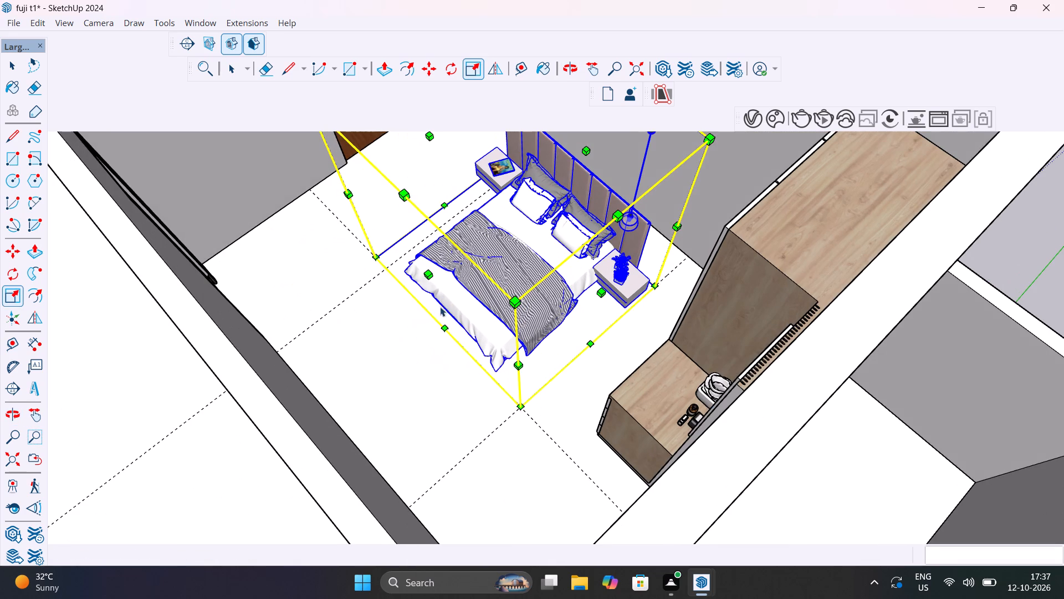
Move the bed set about 1' 6" along the floor guide so its headboard end meets the bedroom's outer wall.
{"action": "key", "text": "space"}
{"action": "scroll", "coordinate": [653, 280], "scroll_direction": "up", "scroll_amount": 10}
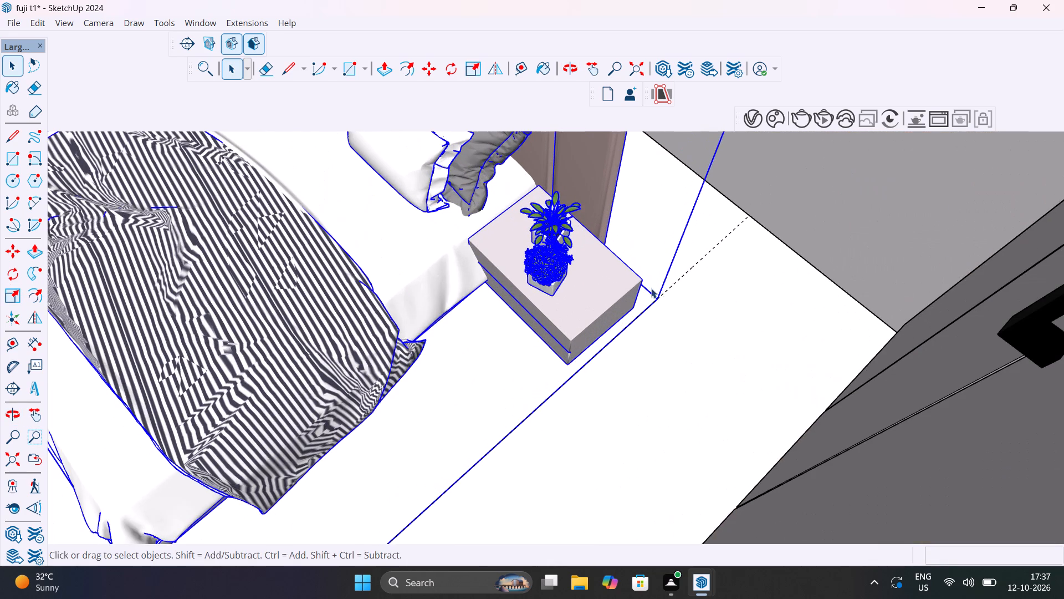
{"action": "key", "text": "m"}
{"action": "left_click", "coordinate": [657, 295]}
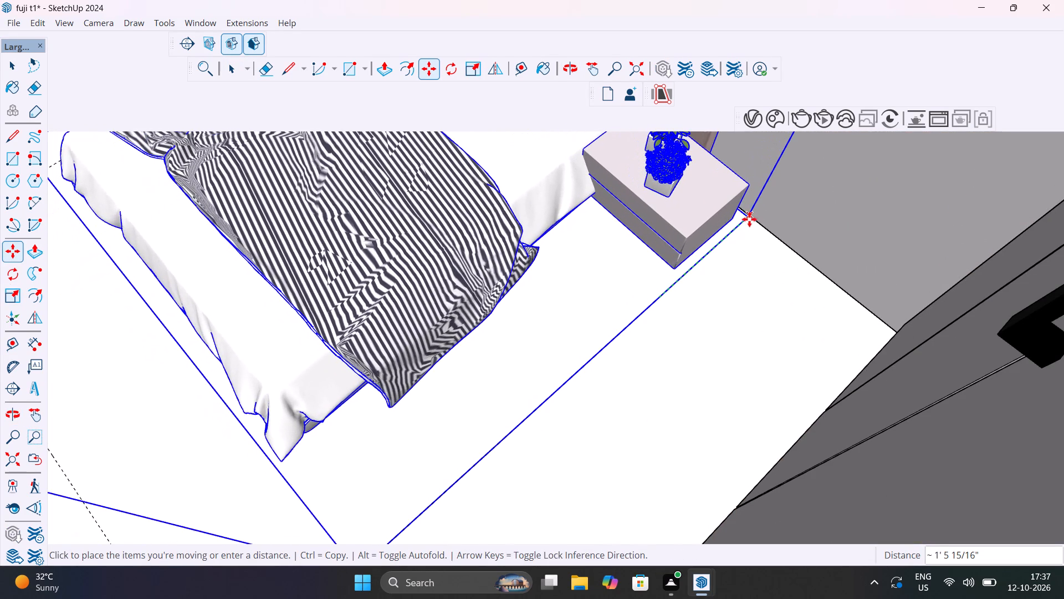
{"action": "left_click", "coordinate": [750, 219]}
{"action": "scroll", "coordinate": [683, 312], "scroll_direction": "down", "scroll_amount": 20}
{"action": "scroll", "coordinate": [683, 312], "scroll_direction": "down", "scroll_amount": 1}
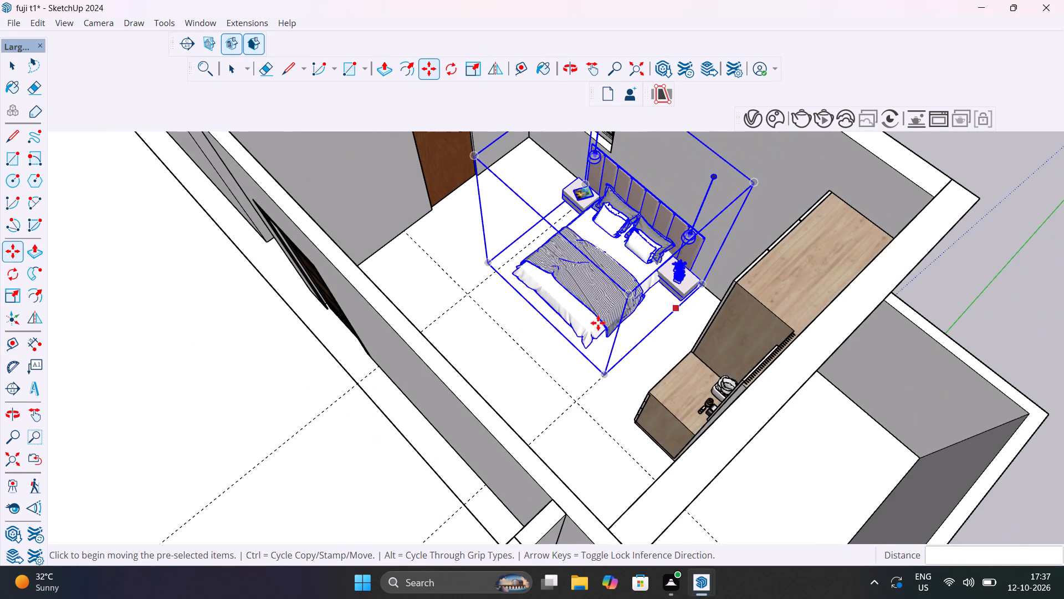
{"action": "middle_click_drag", "start_coordinate": [611, 324], "coordinate": [797, 297]}
{"action": "scroll", "coordinate": [753, 296], "scroll_direction": "down", "scroll_amount": 7}
{"action": "middle_click_drag", "start_coordinate": [710, 293], "coordinate": [891, 276]}
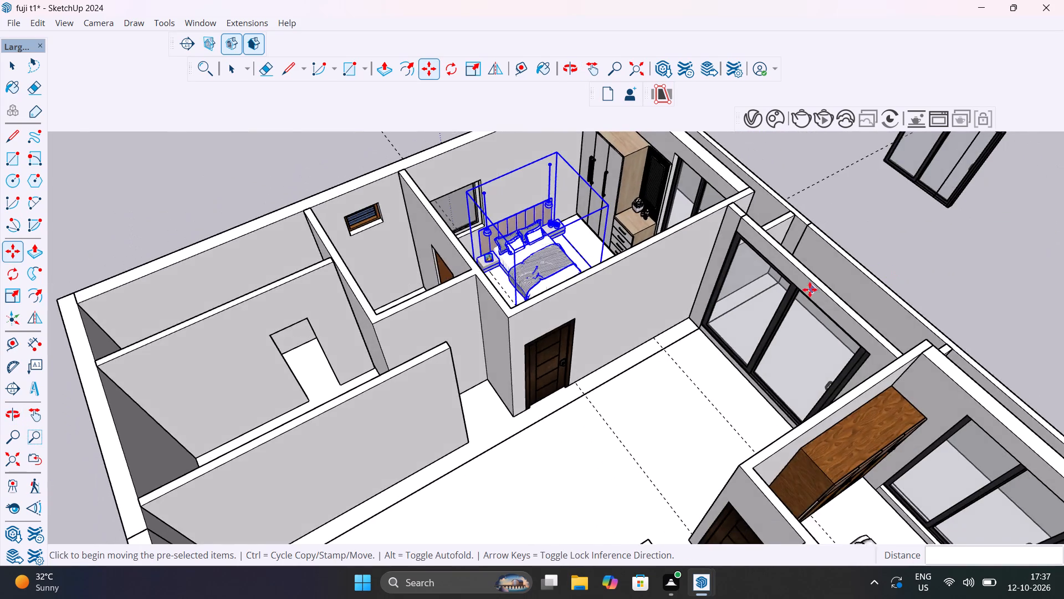
{"action": "scroll", "coordinate": [809, 290], "scroll_direction": "down", "scroll_amount": 6}
{"action": "middle_click_drag", "start_coordinate": [694, 300], "coordinate": [745, 297]}
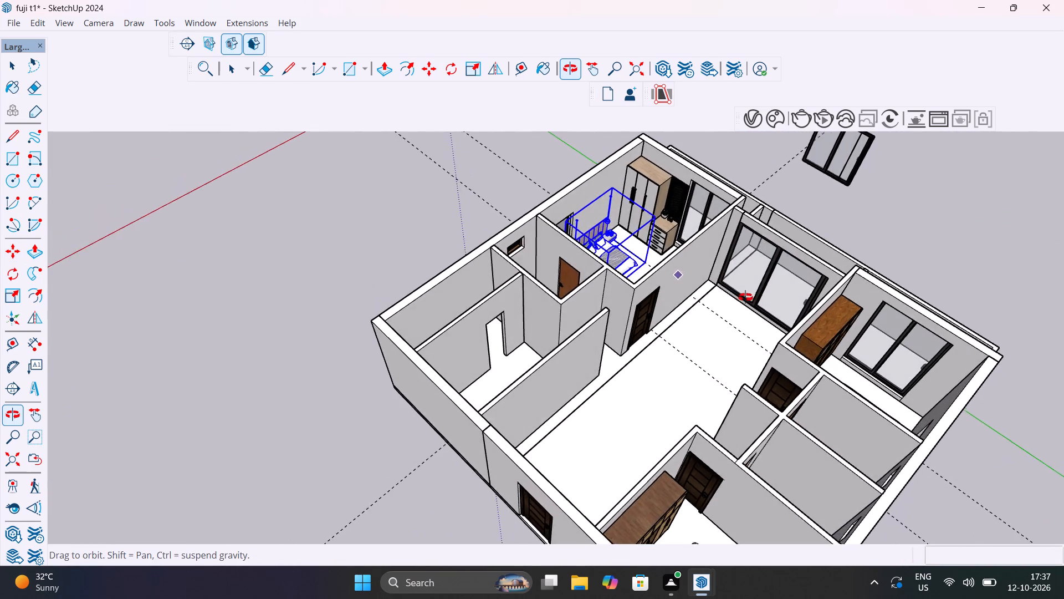
{"action": "middle_click_drag", "start_coordinate": [745, 297], "coordinate": [547, 336]}
{"action": "key", "text": "space"}
{"action": "left_click", "coordinate": [850, 197]}
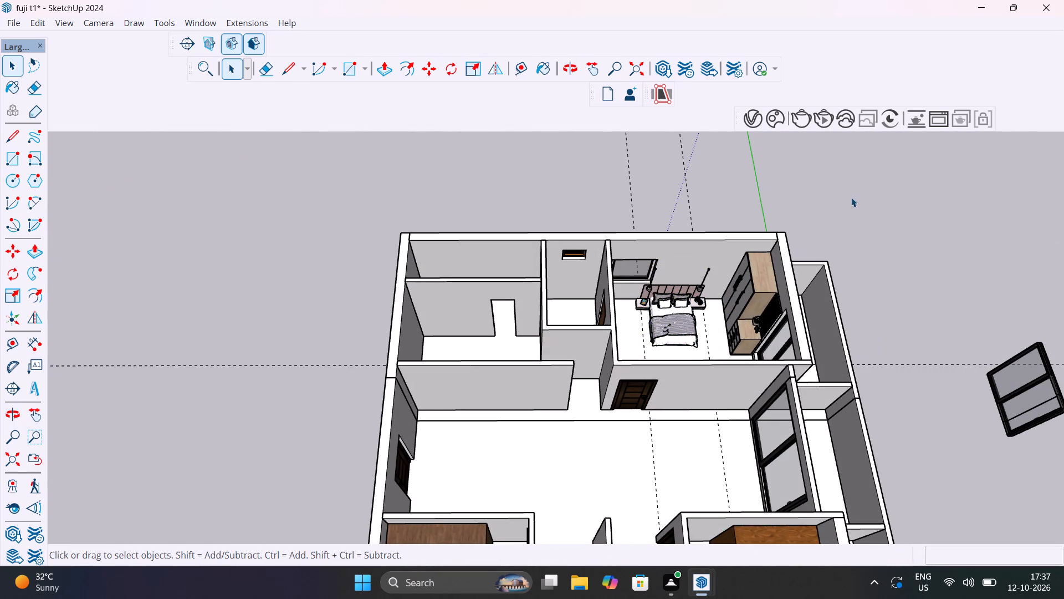
Explode the bed set and its nested group to separate its parts.
{"action": "scroll", "coordinate": [657, 311], "scroll_direction": "up", "scroll_amount": 10}
{"action": "middle_click_drag", "start_coordinate": [656, 315], "coordinate": [606, 282]}
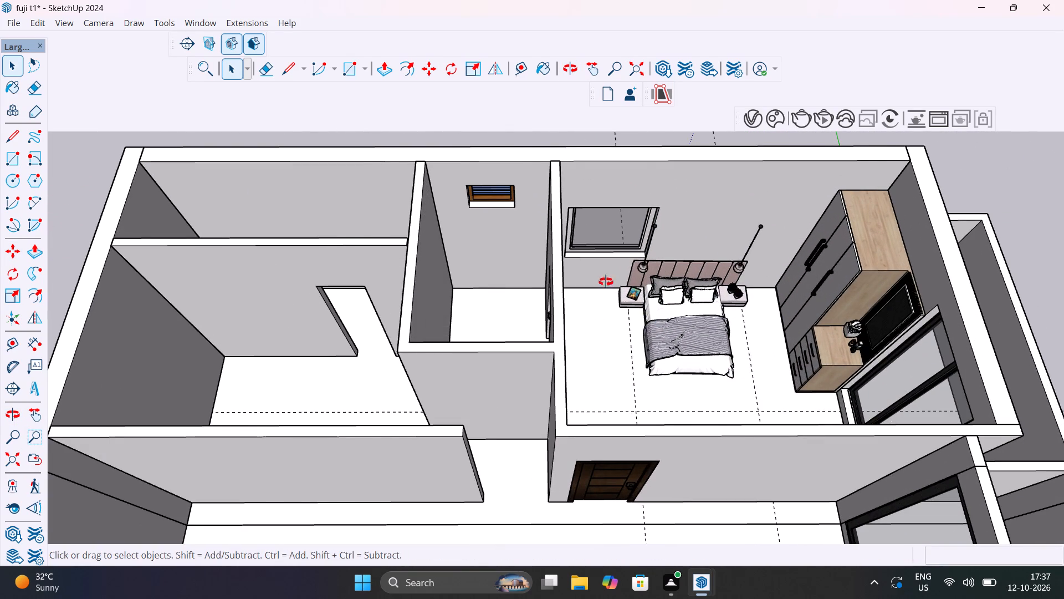
{"action": "middle_click_drag", "start_coordinate": [606, 282], "coordinate": [629, 296]}
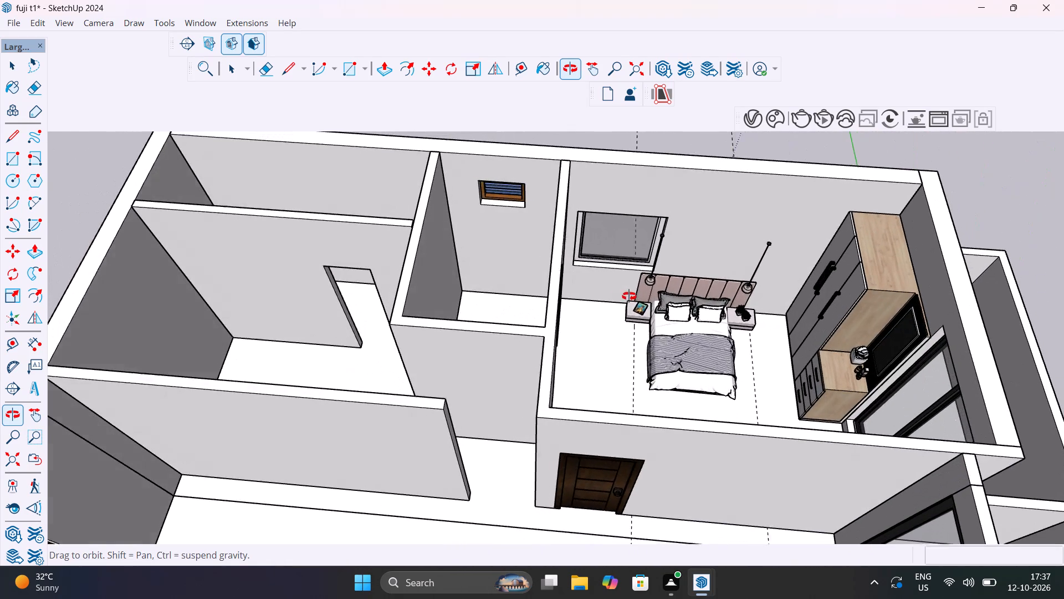
{"action": "middle_click_drag", "start_coordinate": [629, 296], "coordinate": [636, 299]}
{"action": "scroll", "coordinate": [646, 291], "scroll_direction": "up", "scroll_amount": 9}
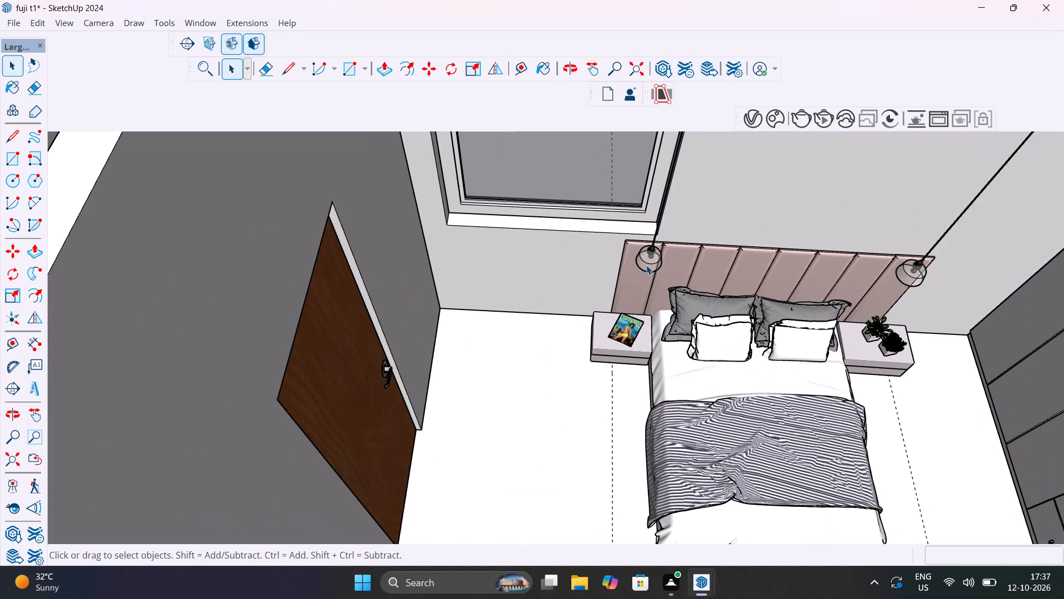
{"action": "left_click", "coordinate": [651, 265]}
{"action": "right_click", "coordinate": [652, 265]}
{"action": "left_click", "coordinate": [685, 114]}
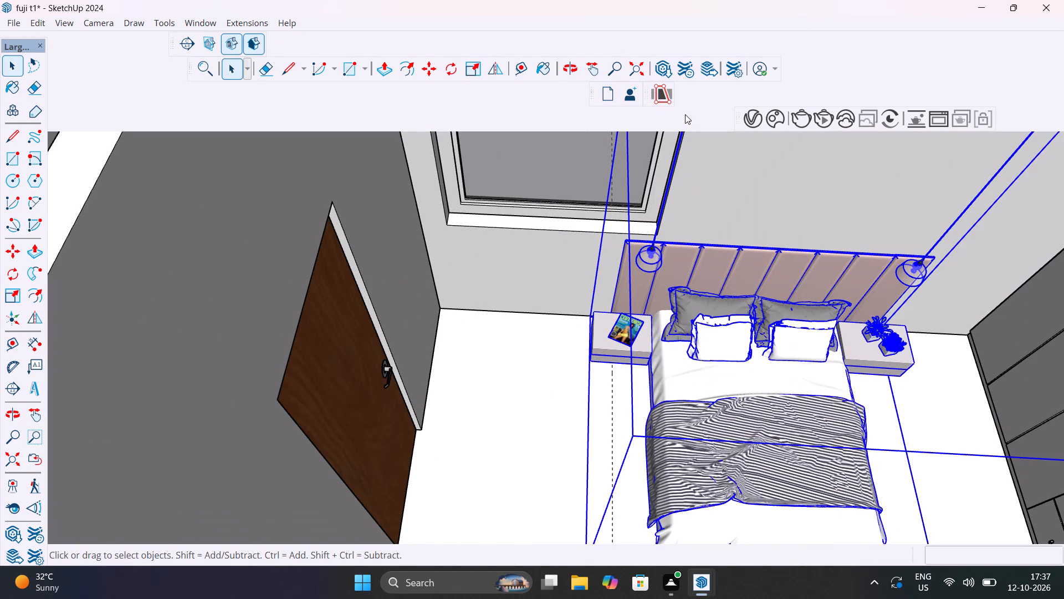
{"action": "left_click", "coordinate": [656, 253]}
{"action": "scroll", "coordinate": [656, 253], "scroll_direction": "down", "scroll_amount": 6}
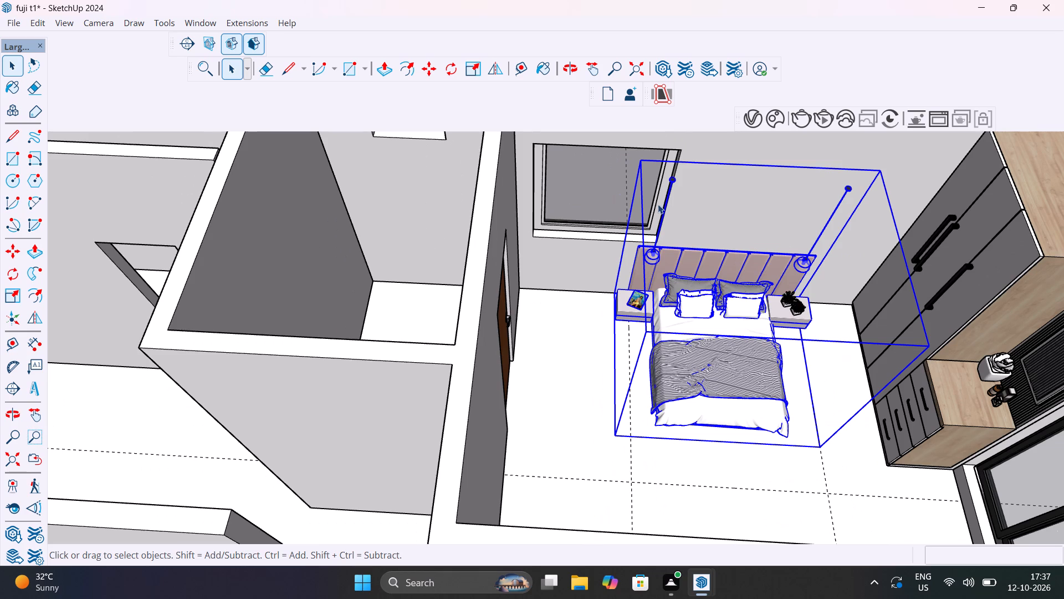
{"action": "left_click", "coordinate": [667, 204]}
{"action": "left_click", "coordinate": [667, 204]}
{"action": "scroll", "coordinate": [660, 253], "scroll_direction": "down", "scroll_amount": 7}
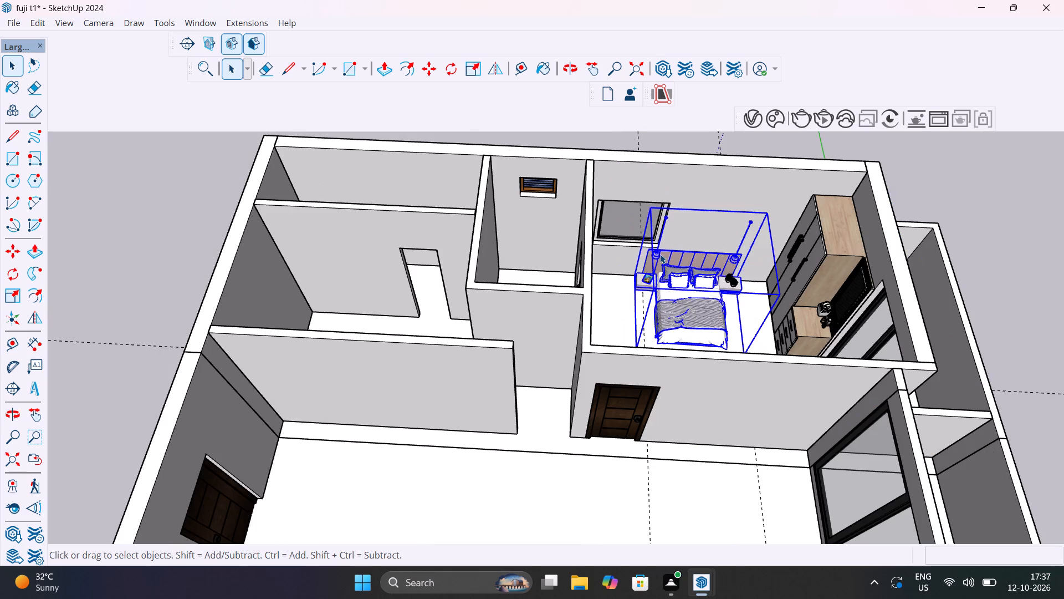
{"action": "left_click", "coordinate": [968, 169]}
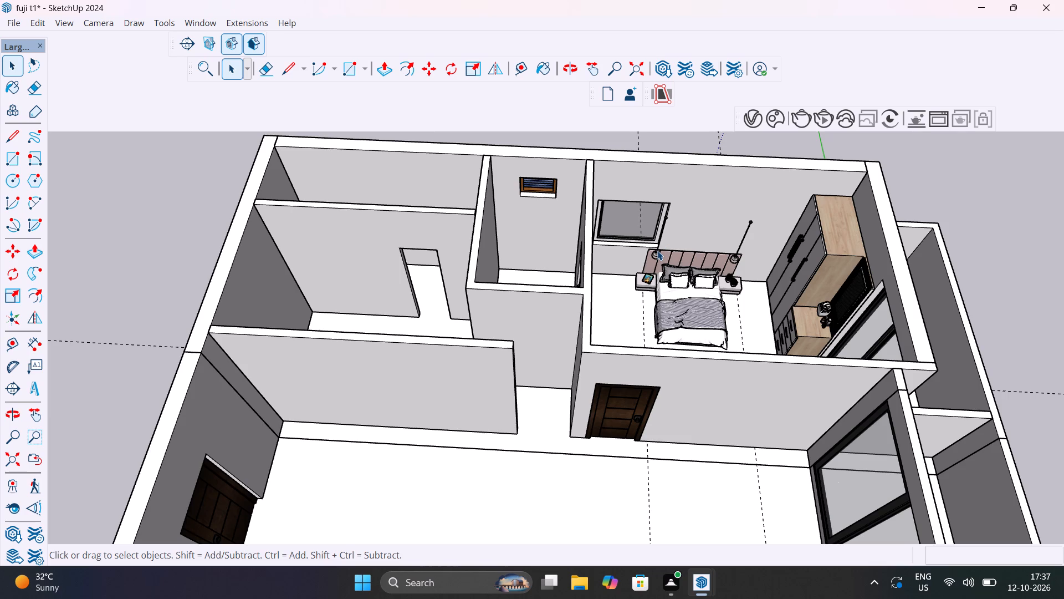
{"action": "left_click", "coordinate": [657, 251]}
{"action": "scroll", "coordinate": [657, 251], "scroll_direction": "up", "scroll_amount": 8}
{"action": "right_click", "coordinate": [657, 251]}
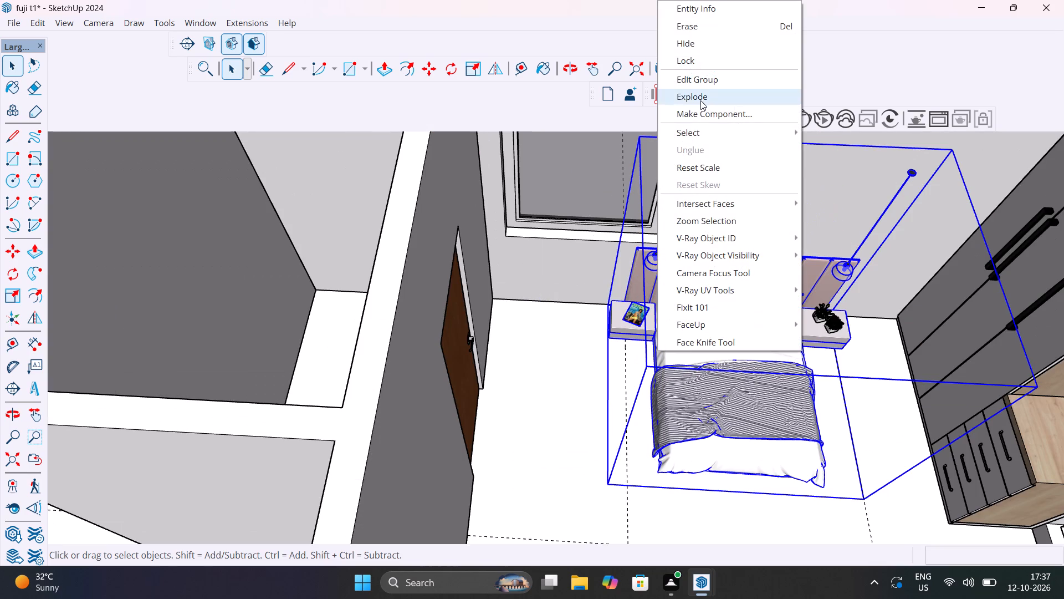
{"action": "left_click", "coordinate": [700, 100]}
Delete the pair of hanging lamps above the bedside tables from inside the bed group.
{"action": "left_click", "coordinate": [667, 213]}
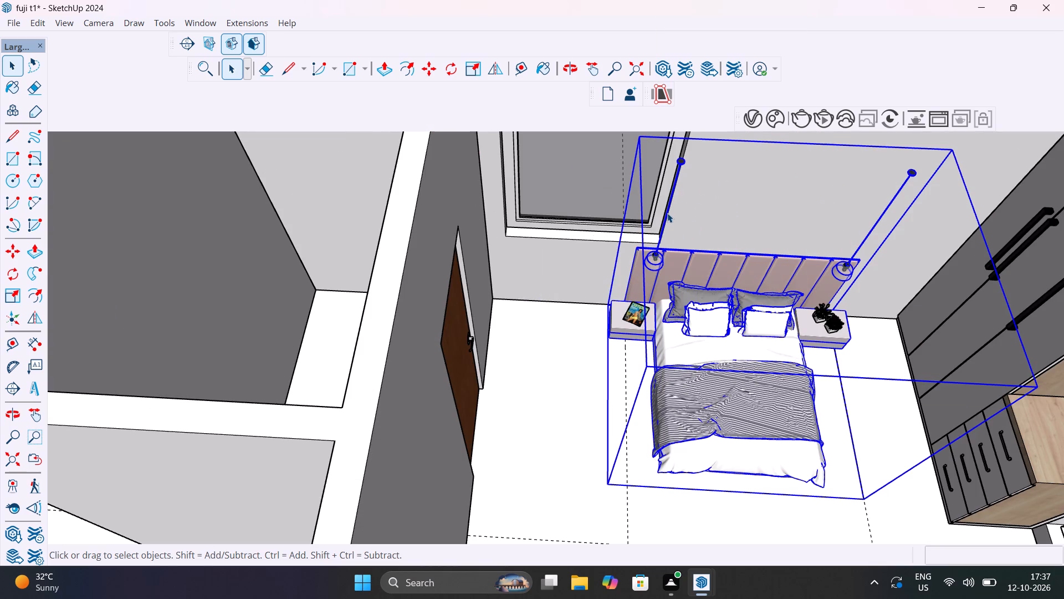
{"action": "triple_click", "coordinate": [667, 213]}
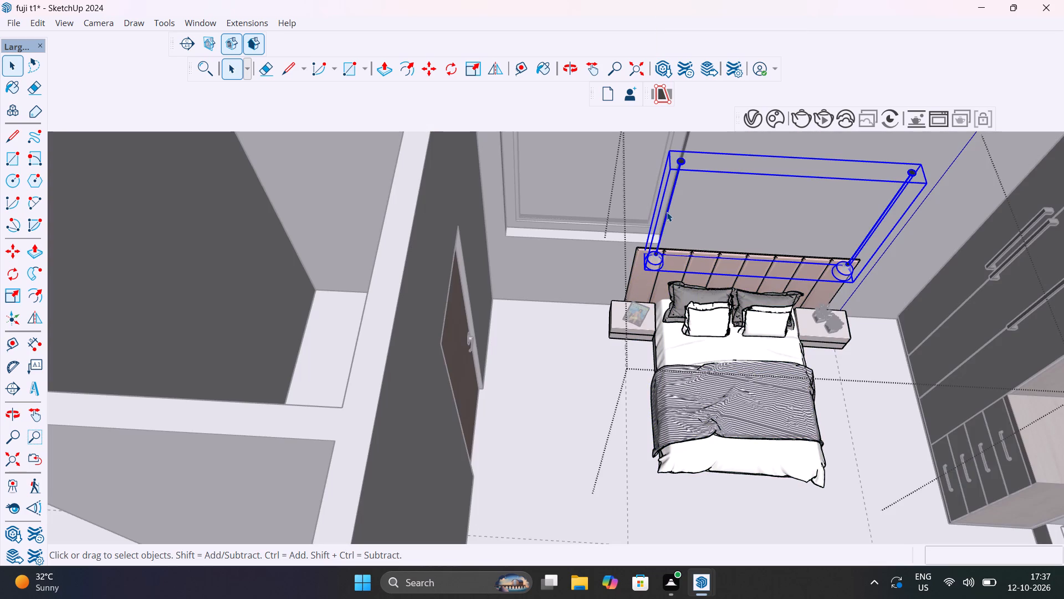
{"action": "key", "text": "Delete"}
{"action": "scroll", "coordinate": [684, 331], "scroll_direction": "down", "scroll_amount": 18}
{"action": "left_click", "coordinate": [937, 214]}
{"action": "scroll", "coordinate": [765, 364], "scroll_direction": "up", "scroll_amount": 2}
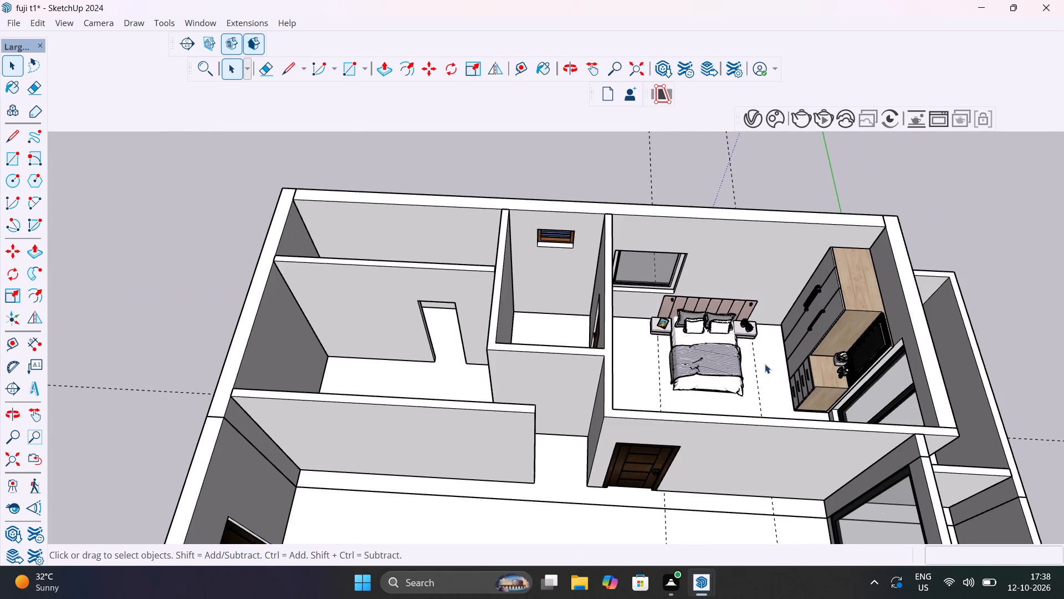
Delete the leftover lamp bulb sphere and its base in front of the headboard, on the magazine side of the bed.
{"action": "scroll", "coordinate": [765, 364], "scroll_direction": "up", "scroll_amount": 4}
{"action": "middle_click_drag", "start_coordinate": [733, 390], "coordinate": [442, 249]}
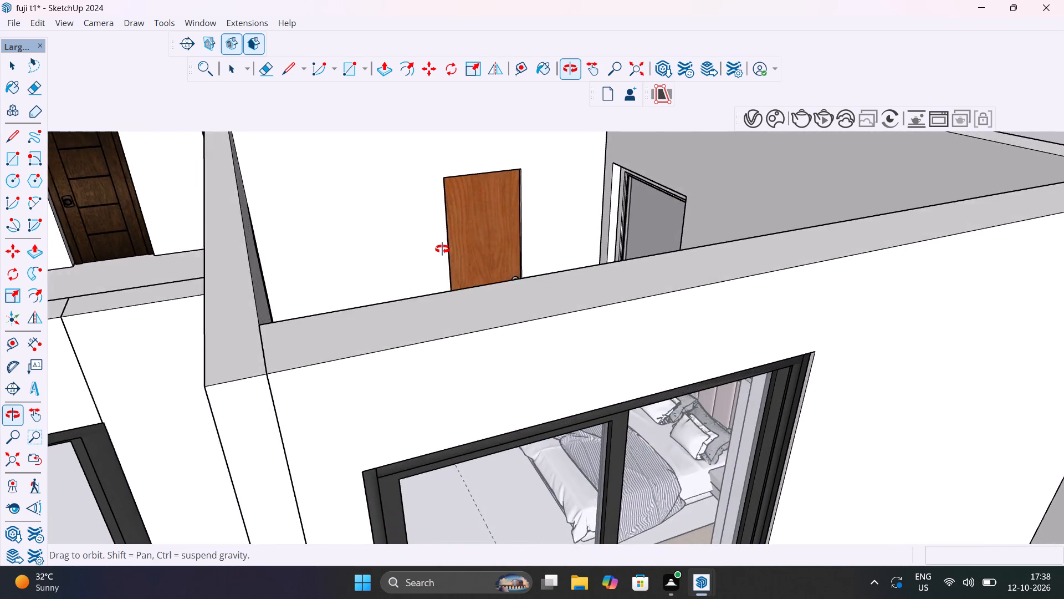
{"action": "middle_click_drag", "start_coordinate": [442, 249], "coordinate": [550, 321]}
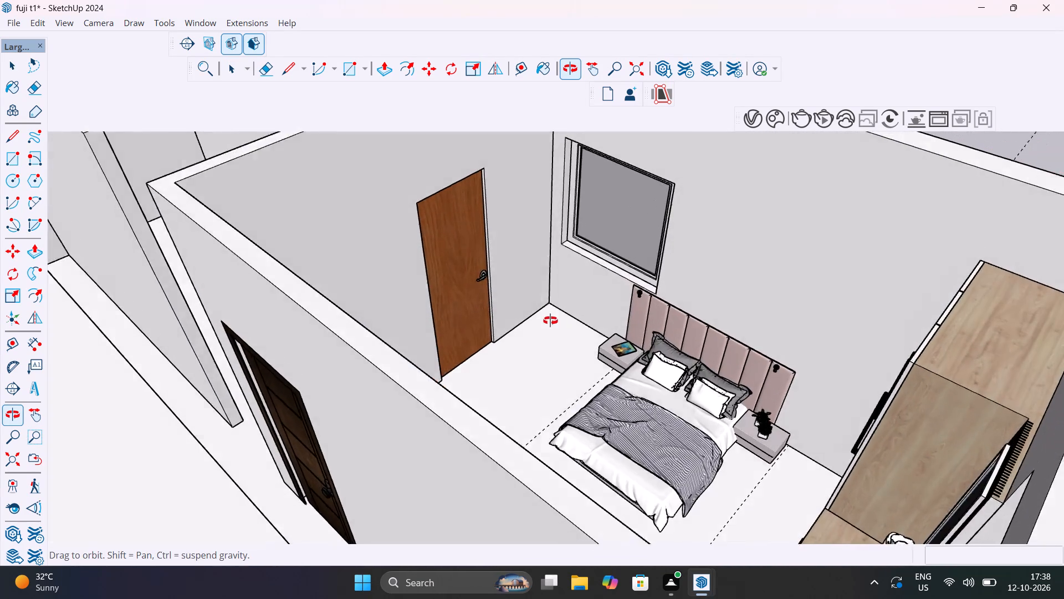
{"action": "middle_click_drag", "start_coordinate": [550, 321], "coordinate": [558, 331]}
{"action": "scroll", "coordinate": [617, 316], "scroll_direction": "up", "scroll_amount": 9}
{"action": "scroll", "coordinate": [688, 246], "scroll_direction": "up", "scroll_amount": 5}
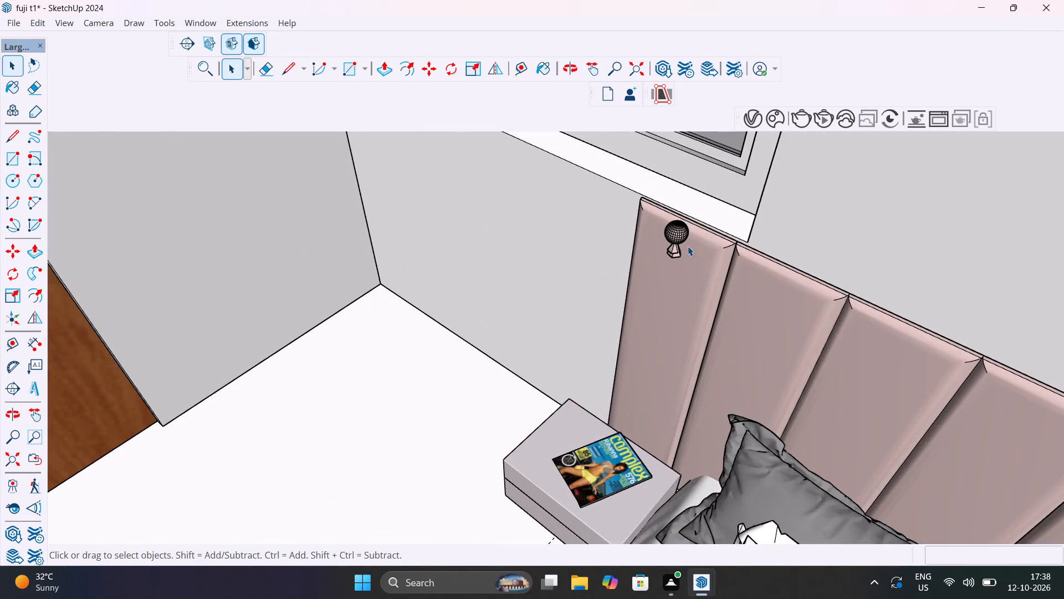
{"action": "scroll", "coordinate": [688, 246], "scroll_direction": "up", "scroll_amount": 3}
{"action": "middle_click_drag", "start_coordinate": [632, 291], "coordinate": [967, 243]}
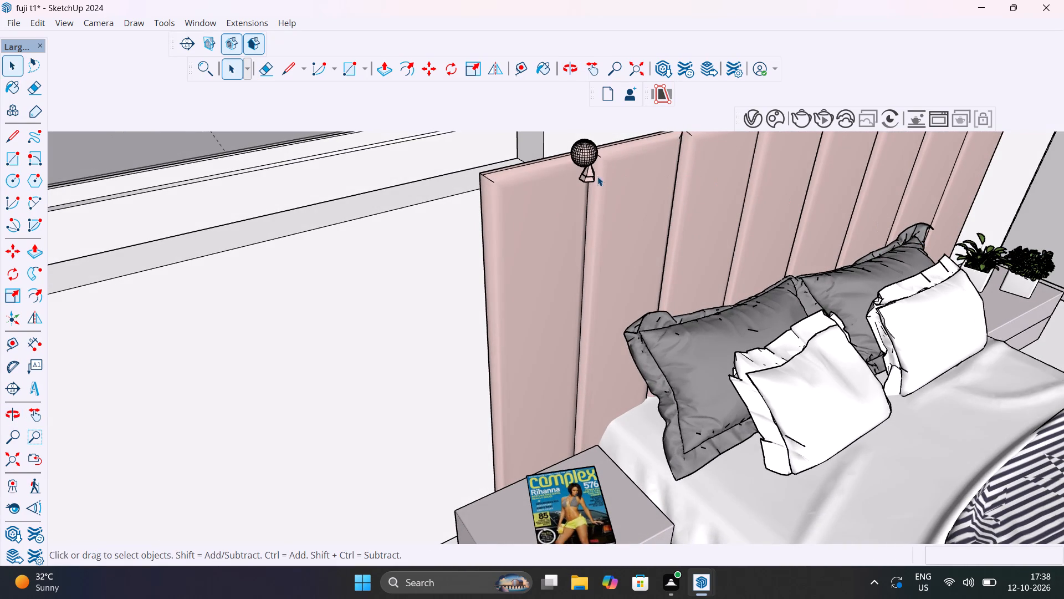
{"action": "left_click", "coordinate": [591, 148]}
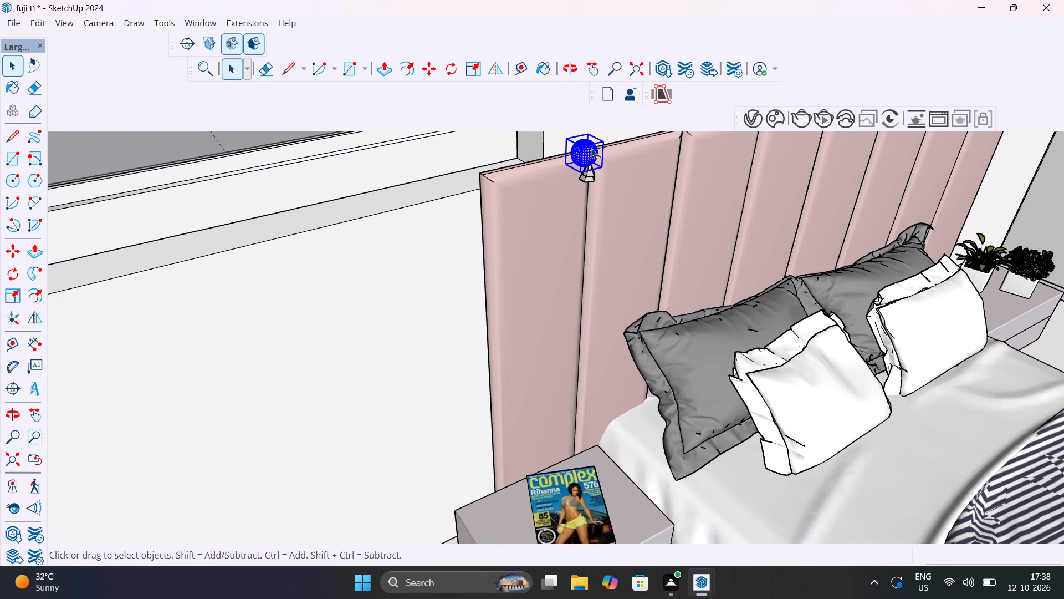
{"action": "key", "text": "Delete"}
{"action": "left_click", "coordinate": [591, 171]}
{"action": "key", "text": "Delete"}
{"action": "scroll", "coordinate": [591, 172], "scroll_direction": "down", "scroll_amount": 10}
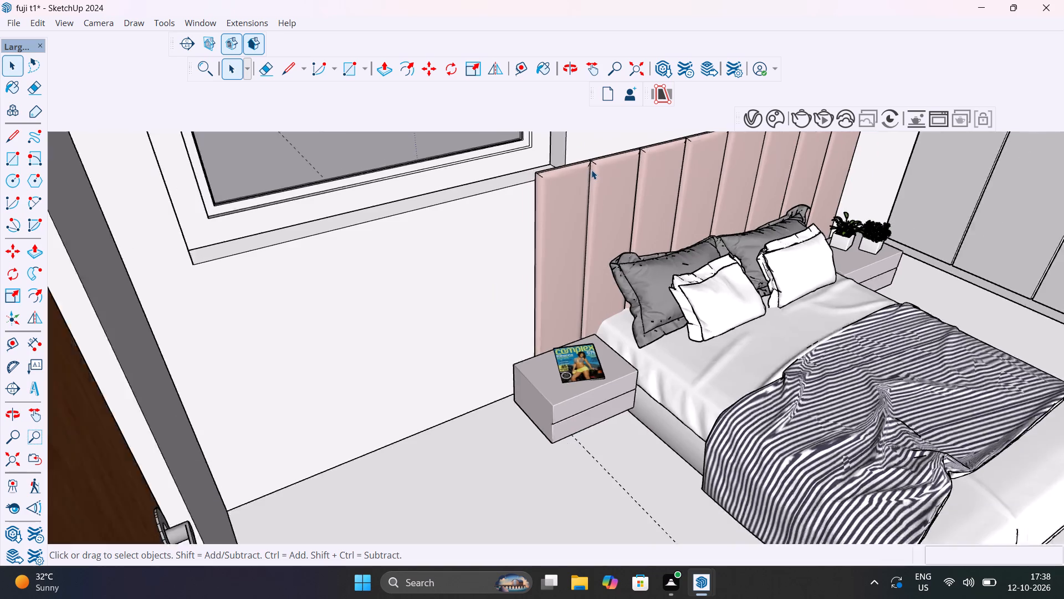
{"action": "scroll", "coordinate": [591, 170], "scroll_direction": "down", "scroll_amount": 3}
{"action": "scroll", "coordinate": [654, 190], "scroll_direction": "up", "scroll_amount": 20}
{"action": "scroll", "coordinate": [654, 190], "scroll_direction": "up", "scroll_amount": 10}
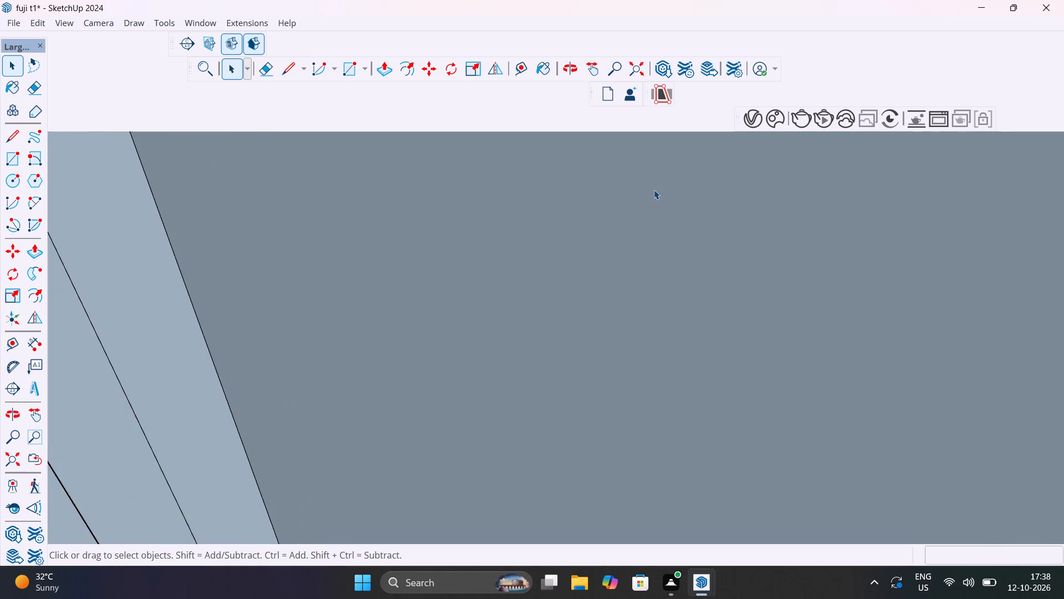
Delete the leftover lamp bulb and its small base in front of the headboard, on the potted-plant side of the bed.
{"action": "scroll", "coordinate": [654, 190], "scroll_direction": "up", "scroll_amount": 3}
{"action": "scroll", "coordinate": [796, 230], "scroll_direction": "up", "scroll_amount": 10}
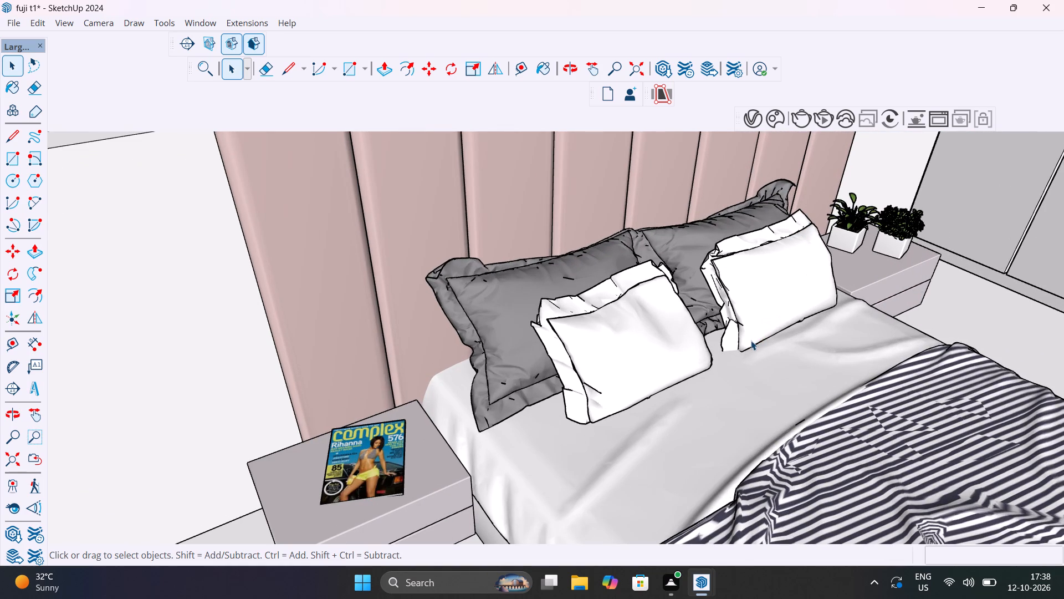
{"action": "scroll", "coordinate": [383, 473], "scroll_direction": "up", "scroll_amount": 4}
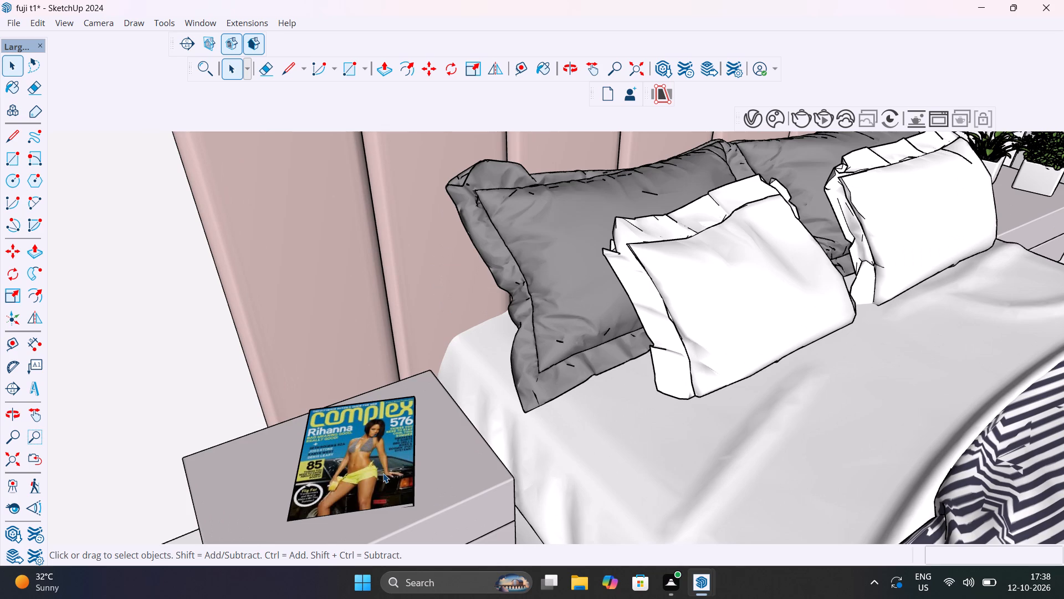
{"action": "scroll", "coordinate": [383, 473], "scroll_direction": "down", "scroll_amount": 16}
{"action": "scroll", "coordinate": [603, 267], "scroll_direction": "up", "scroll_amount": 2}
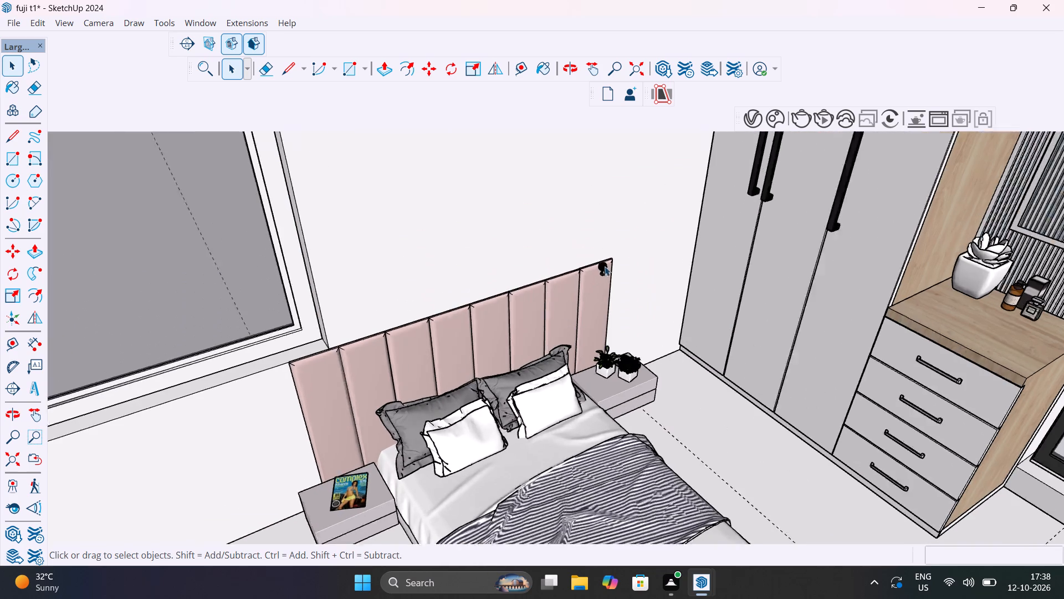
{"action": "scroll", "coordinate": [605, 266], "scroll_direction": "up", "scroll_amount": 15}
{"action": "left_click", "coordinate": [604, 266]}
{"action": "key", "text": "Delete"}
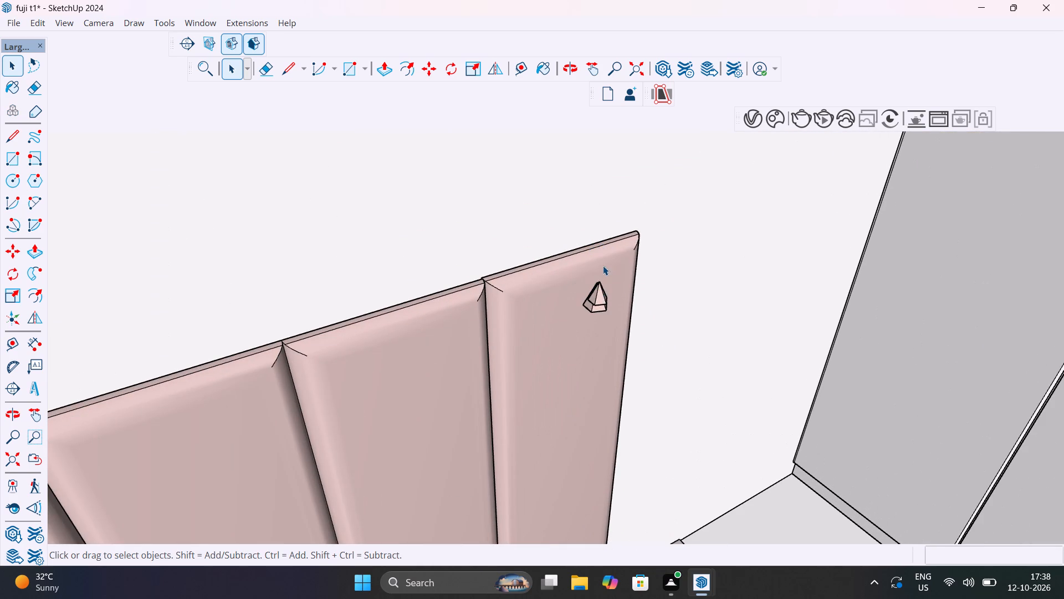
{"action": "left_click", "coordinate": [601, 296]}
{"action": "key", "text": "Delete"}
{"action": "scroll", "coordinate": [601, 296], "scroll_direction": "down", "scroll_amount": 17}
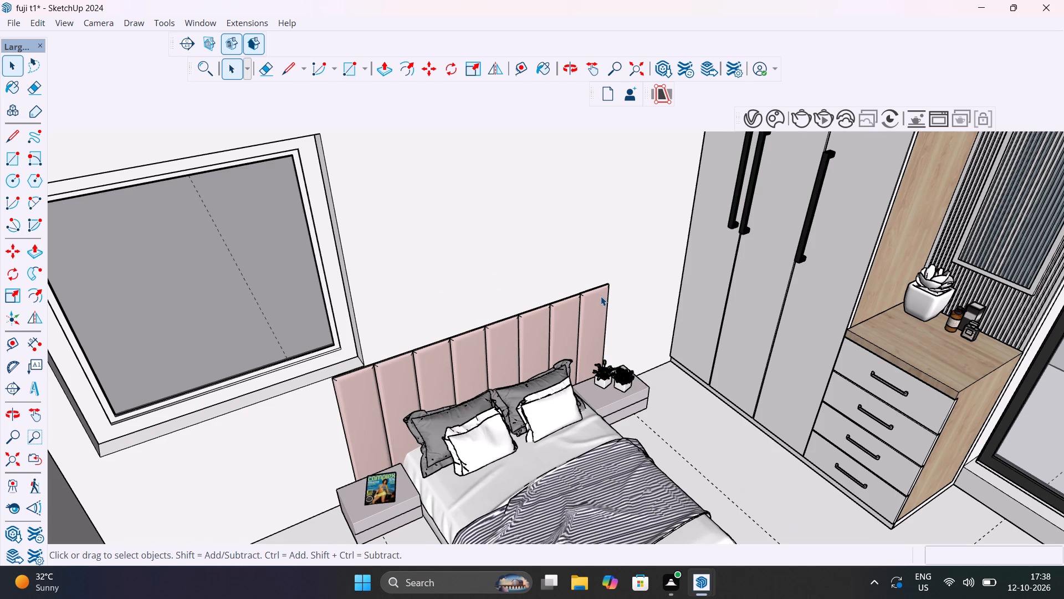
Stretch the bed set lengthwise away from the headboard wall to a green-axis scale of about 1.27.
{"action": "middle_click_drag", "start_coordinate": [585, 293], "coordinate": [509, 174], "text": "shift"}
{"action": "scroll", "coordinate": [518, 329], "scroll_direction": "down", "scroll_amount": 4}
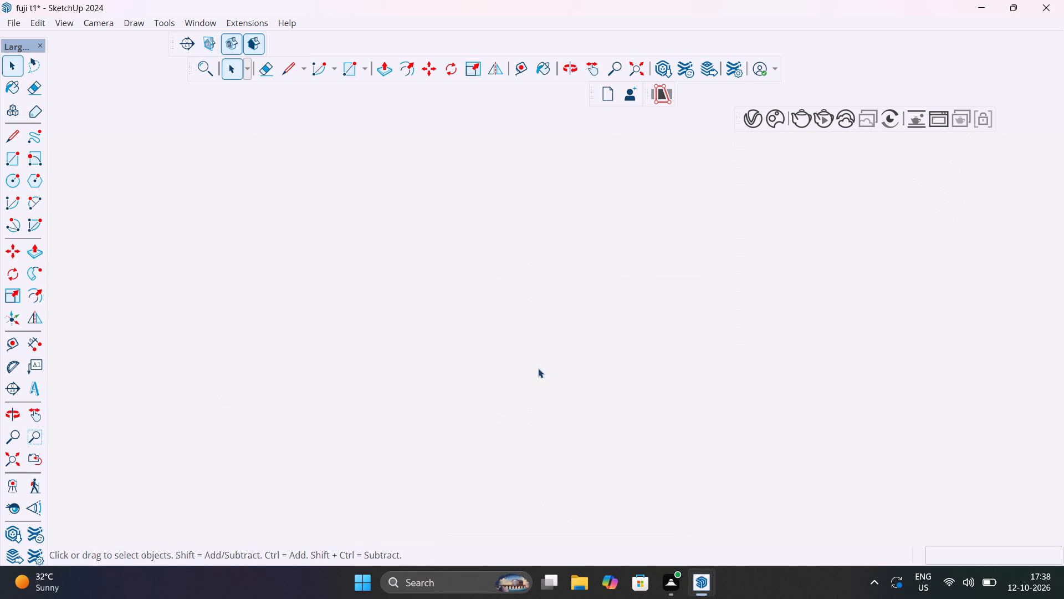
{"action": "scroll", "coordinate": [474, 299], "scroll_direction": "up", "scroll_amount": 4}
{"action": "left_click", "coordinate": [6, 456]}
{"action": "middle_click_drag", "start_coordinate": [665, 332], "coordinate": [629, 521]}
{"action": "scroll", "coordinate": [628, 515], "scroll_direction": "down", "scroll_amount": 1}
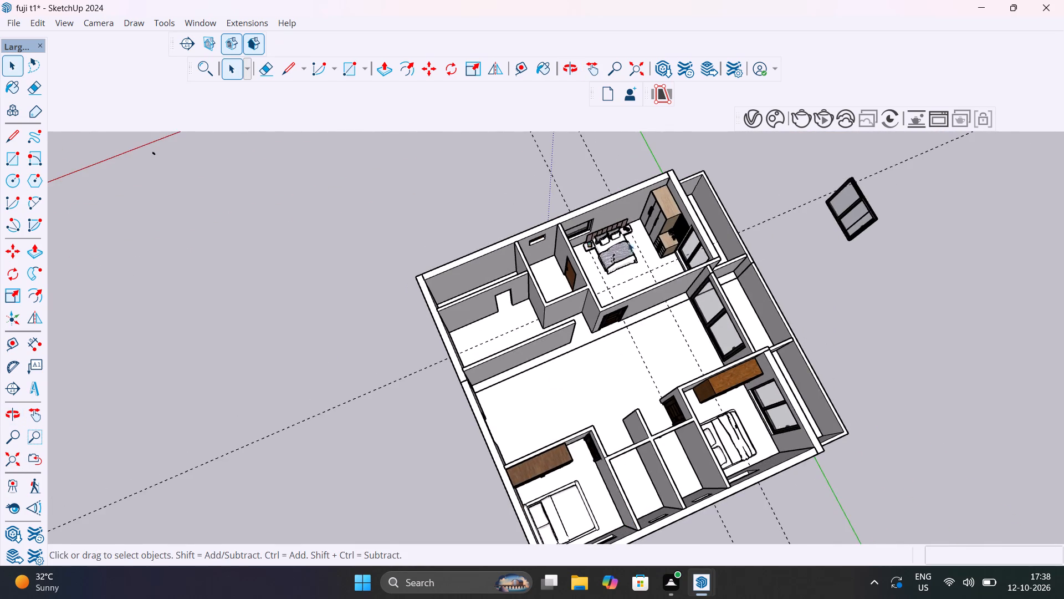
{"action": "scroll", "coordinate": [636, 229], "scroll_direction": "up", "scroll_amount": 16}
{"action": "middle_click_drag", "start_coordinate": [606, 317], "coordinate": [481, 287]}
{"action": "scroll", "coordinate": [483, 287], "scroll_direction": "up", "scroll_amount": 1}
{"action": "scroll", "coordinate": [580, 322], "scroll_direction": "up", "scroll_amount": 5}
{"action": "left_click", "coordinate": [607, 339]}
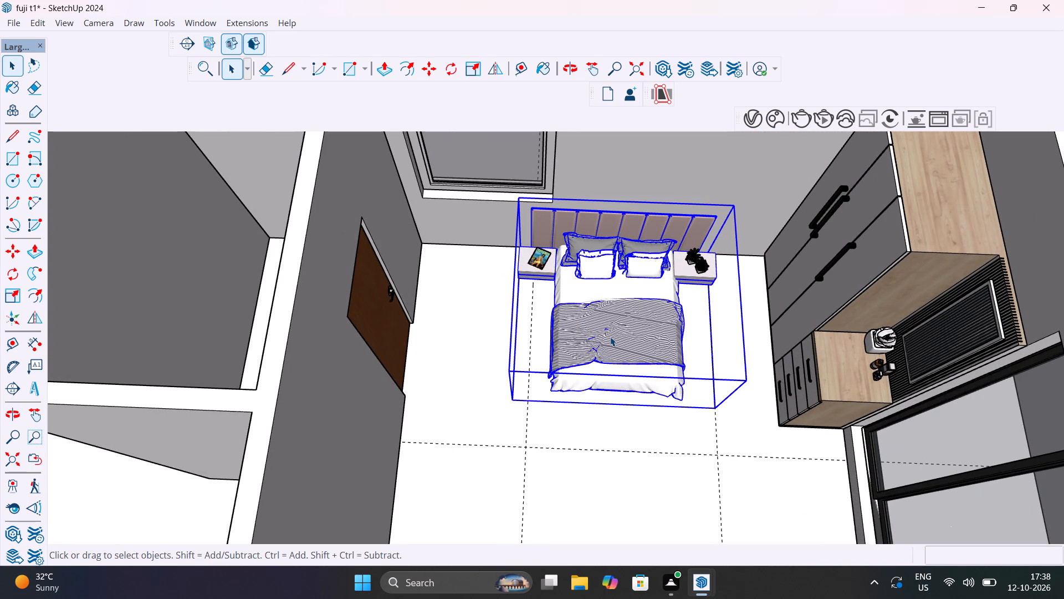
{"action": "key", "text": "s"}
{"action": "left_click", "coordinate": [620, 396]}
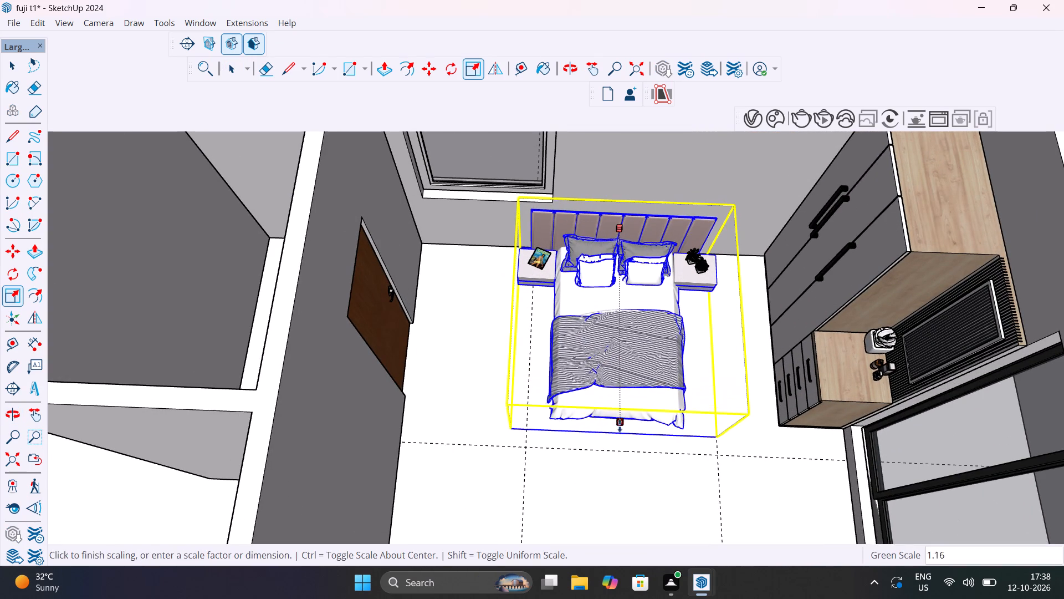
{"action": "left_click", "coordinate": [620, 450]}
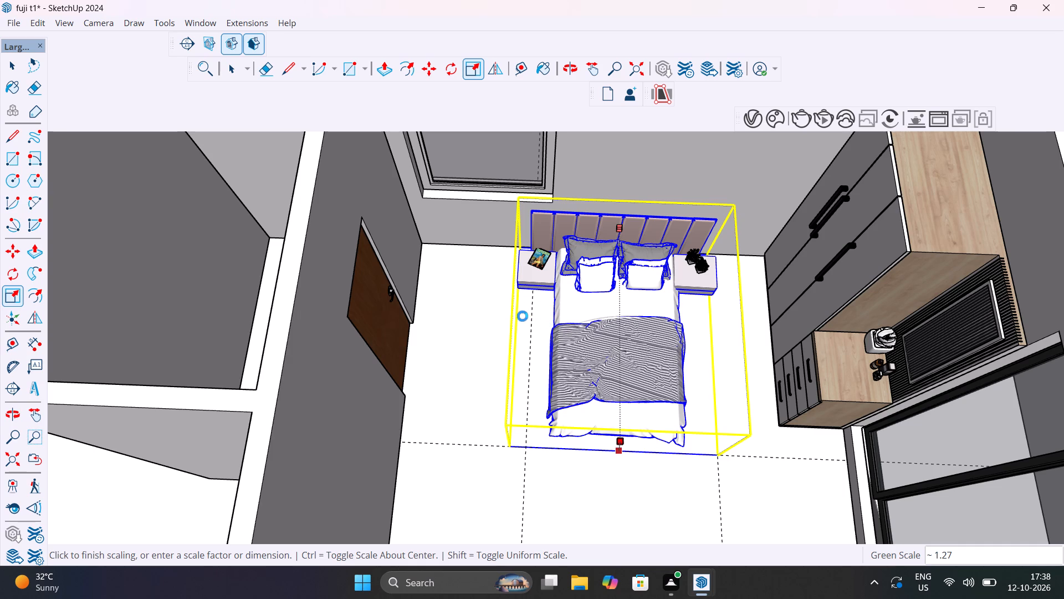
{"action": "scroll", "coordinate": [526, 316], "scroll_direction": "up", "scroll_amount": 1}
{"action": "middle_click_drag", "start_coordinate": [526, 316], "coordinate": [708, 250]}
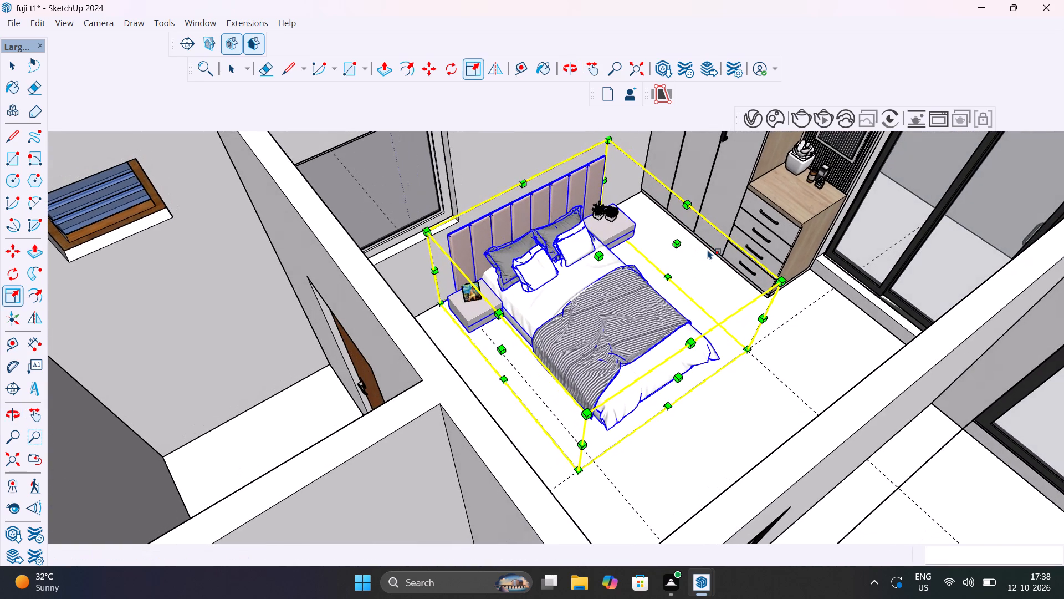
{"action": "key", "text": "space"}
{"action": "scroll", "coordinate": [641, 302], "scroll_direction": "down", "scroll_amount": 12}
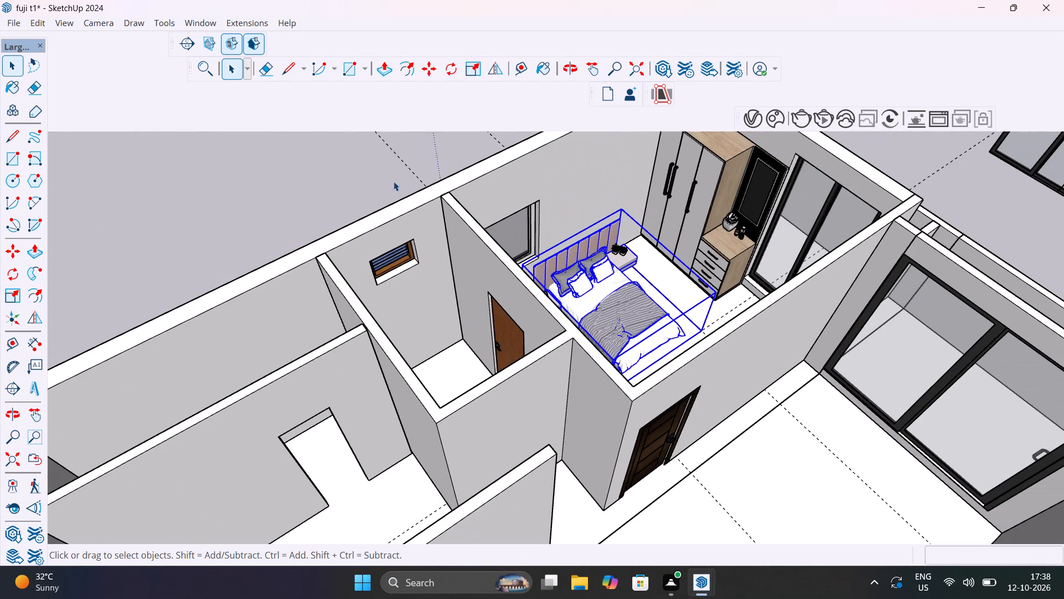
{"action": "left_click", "coordinate": [325, 179]}
Examine the furnished bedroom from several sides to check the bed's fit with the walls, doors and wardrobe.
{"action": "scroll", "coordinate": [640, 268], "scroll_direction": "up", "scroll_amount": 5}
{"action": "middle_click_drag", "start_coordinate": [638, 288], "coordinate": [582, 254]}
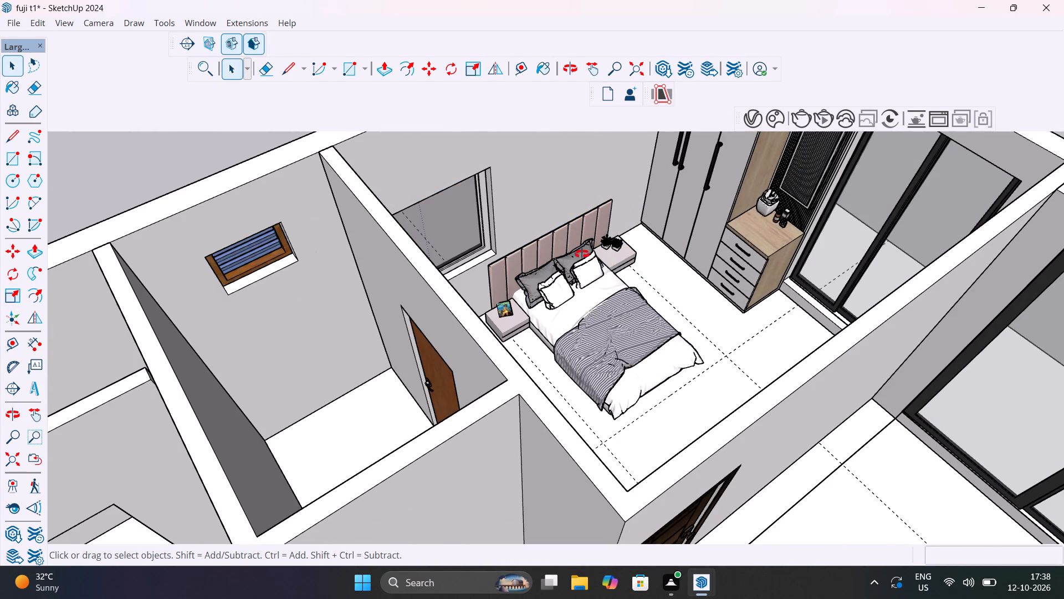
{"action": "middle_click_drag", "start_coordinate": [582, 254], "coordinate": [579, 360]}
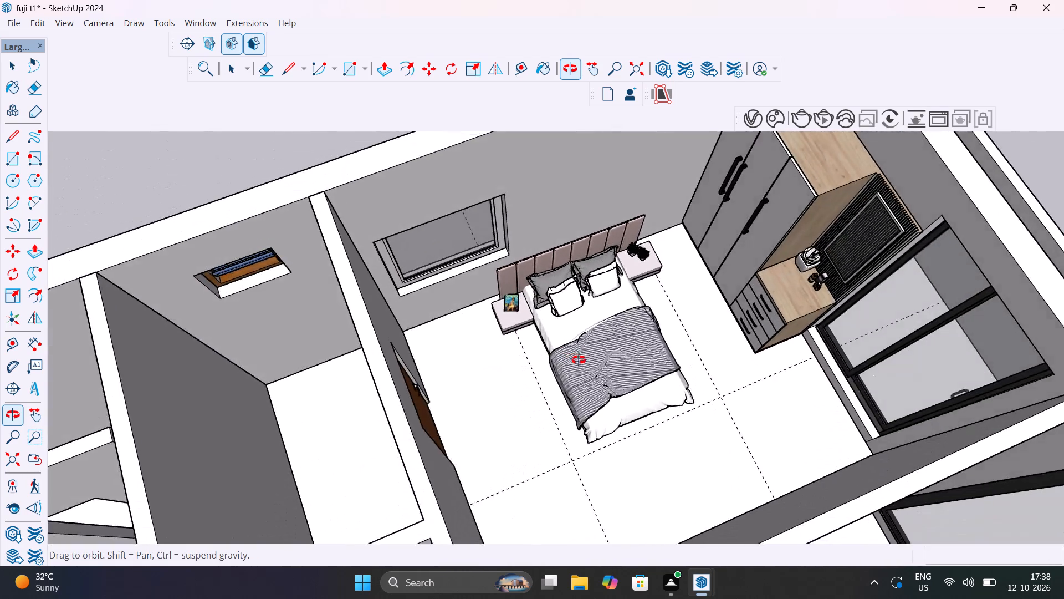
{"action": "middle_click_drag", "start_coordinate": [579, 360], "coordinate": [283, 340]}
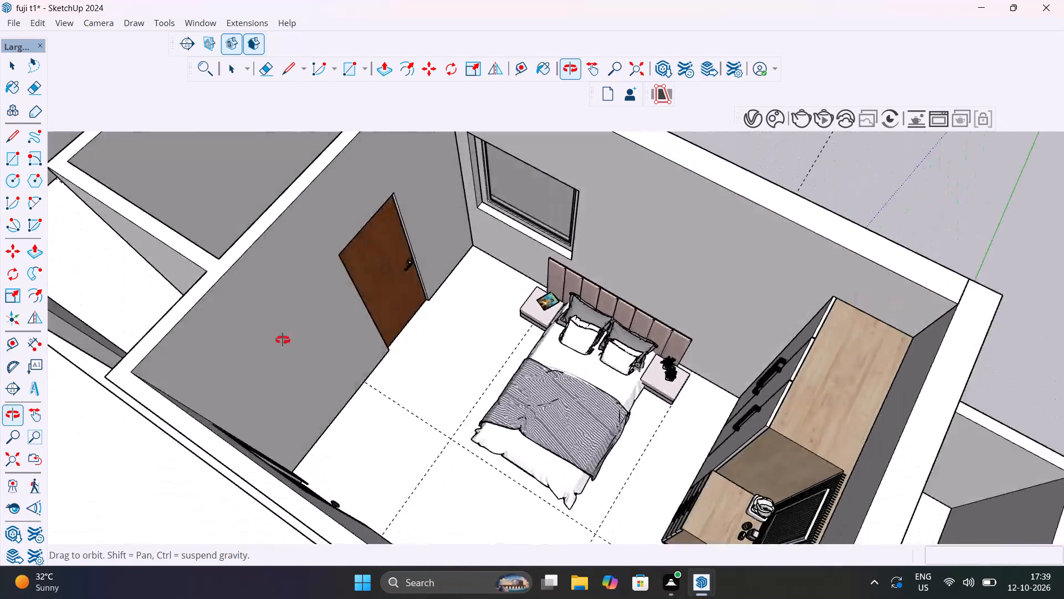
{"action": "middle_click_drag", "start_coordinate": [283, 340], "coordinate": [43, 341]}
{"action": "middle_click_drag", "start_coordinate": [283, 364], "coordinate": [125, 417]}
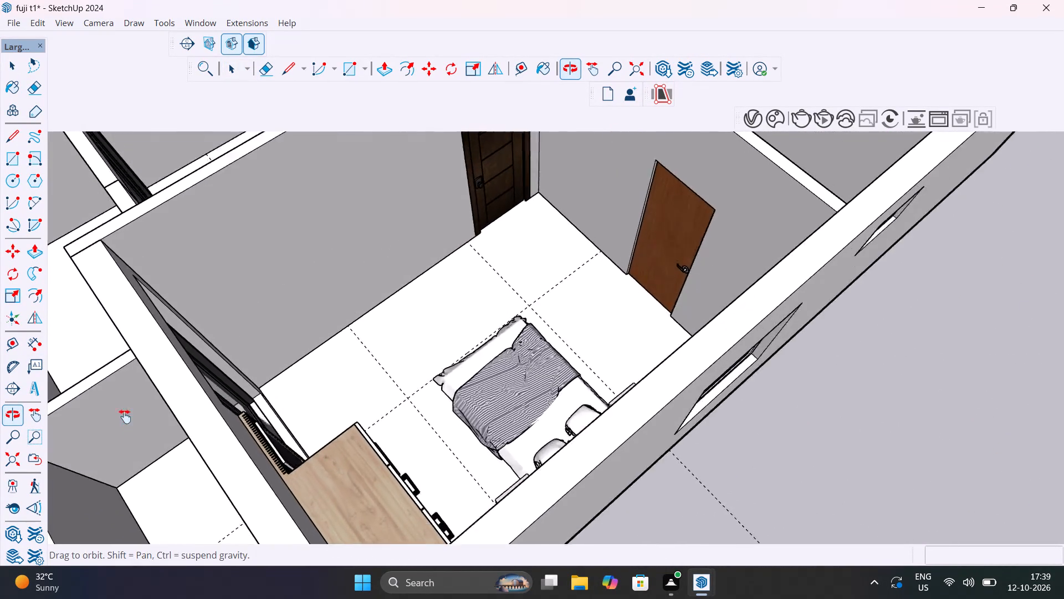
{"action": "middle_click_drag", "start_coordinate": [125, 417], "coordinate": [0, 511]}
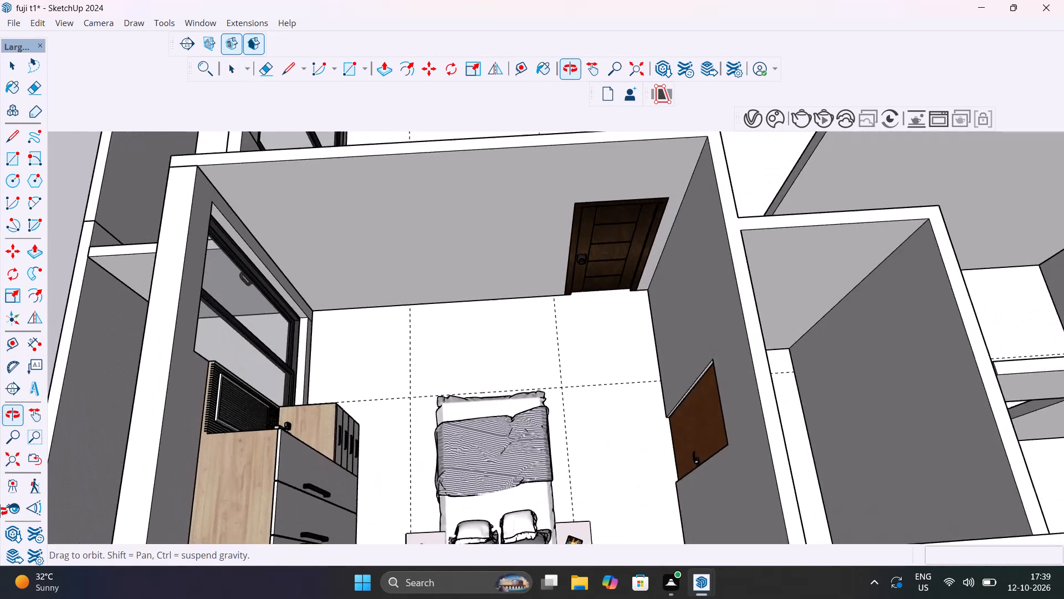
{"action": "middle_click_drag", "start_coordinate": [0, 511], "coordinate": [0, 454]}
{"action": "middle_click_drag", "start_coordinate": [370, 423], "coordinate": [346, 426]}
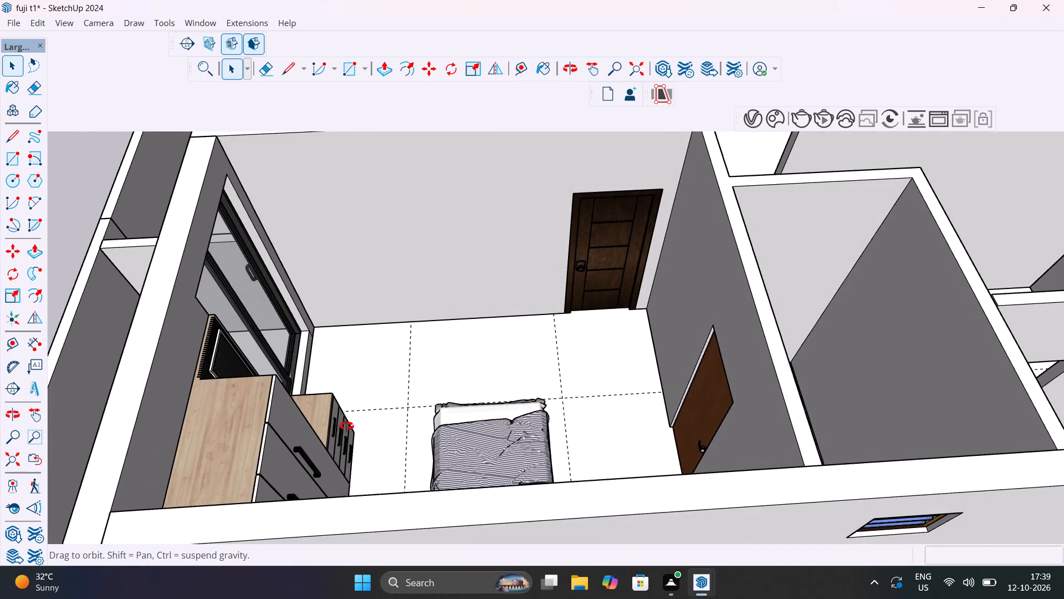
{"action": "middle_click_drag", "start_coordinate": [346, 426], "coordinate": [444, 418]}
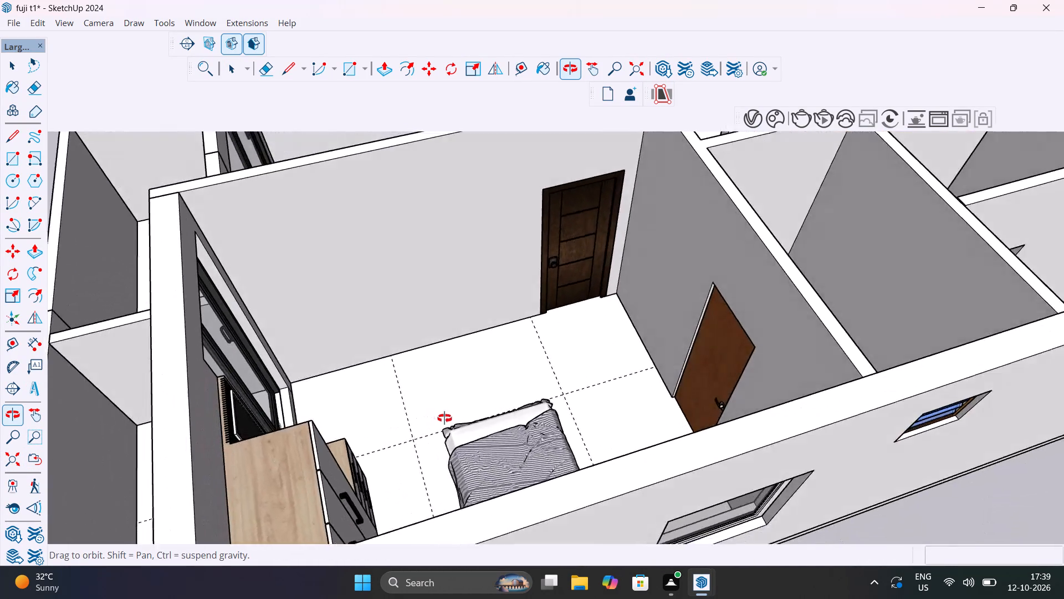
{"action": "middle_click_drag", "start_coordinate": [444, 418], "coordinate": [777, 451]}
{"action": "middle_click_drag", "start_coordinate": [607, 426], "coordinate": [914, 398]}
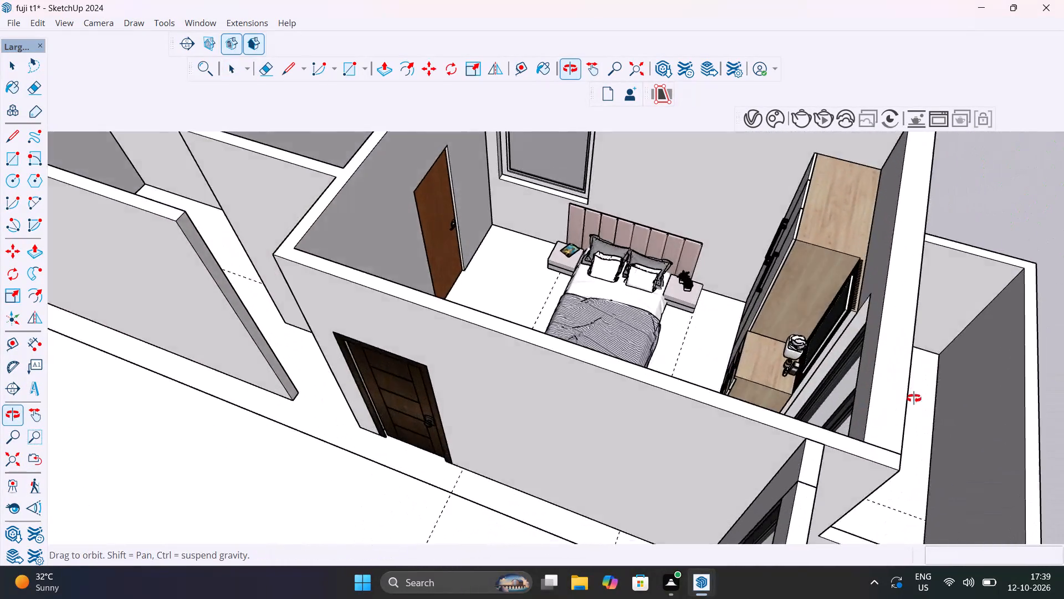
{"action": "middle_click_drag", "start_coordinate": [914, 398], "coordinate": [993, 380]}
{"action": "scroll", "coordinate": [992, 380], "scroll_direction": "up", "scroll_amount": 1}
{"action": "middle_click_drag", "start_coordinate": [681, 259], "coordinate": [866, 415]}
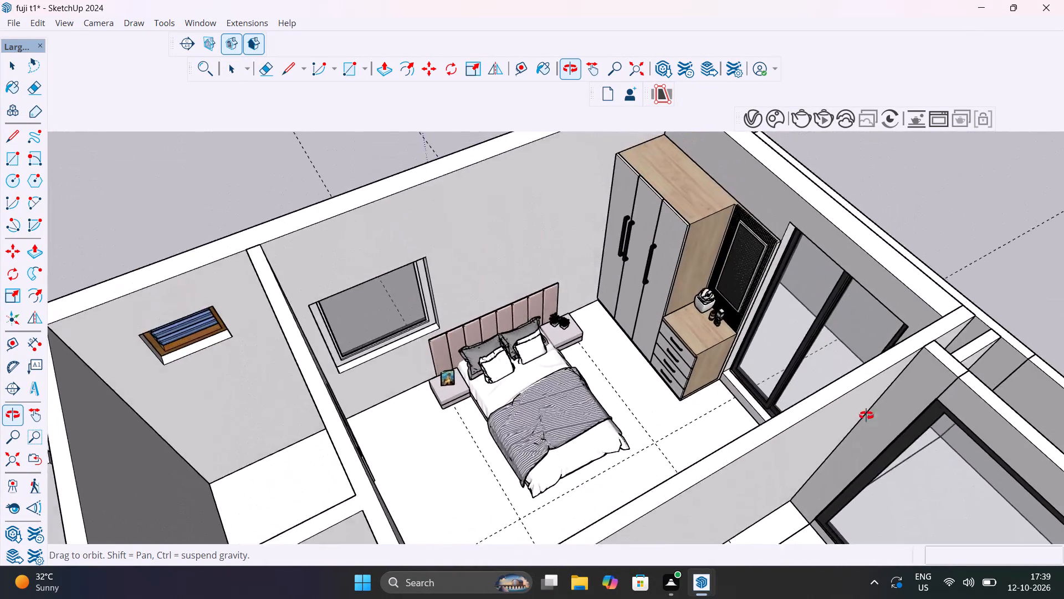
{"action": "middle_click_drag", "start_coordinate": [866, 415], "coordinate": [845, 358]}
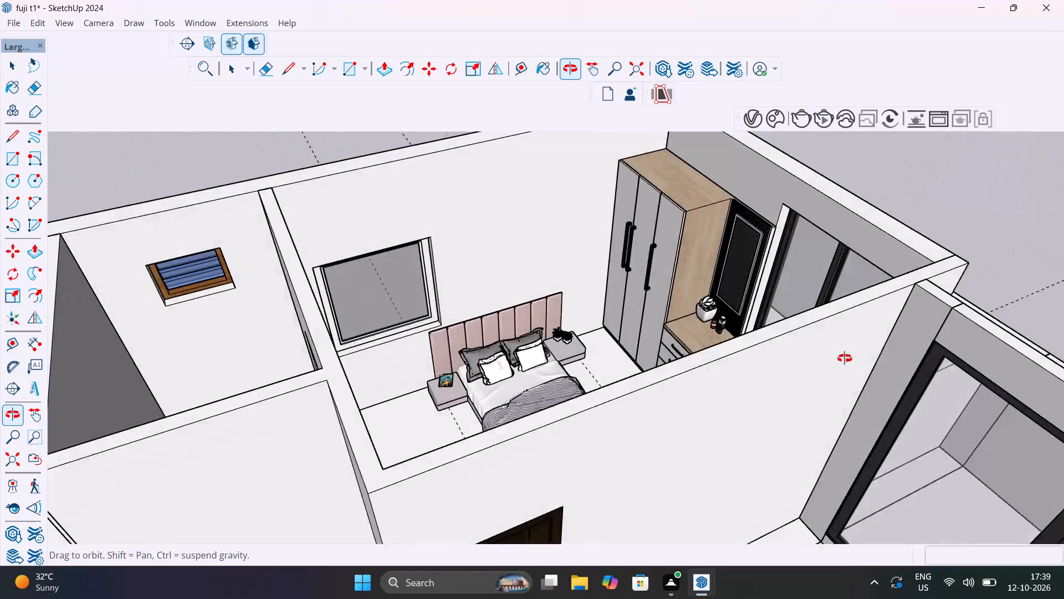
{"action": "middle_click_drag", "start_coordinate": [845, 358], "coordinate": [930, 380]}
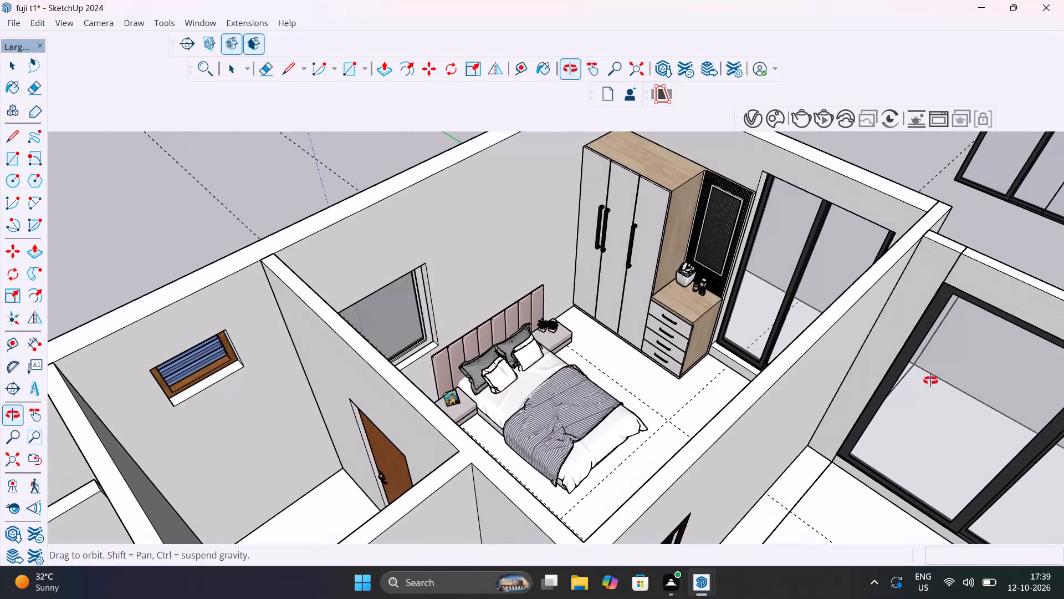
{"action": "middle_click_drag", "start_coordinate": [930, 380], "coordinate": [843, 427]}
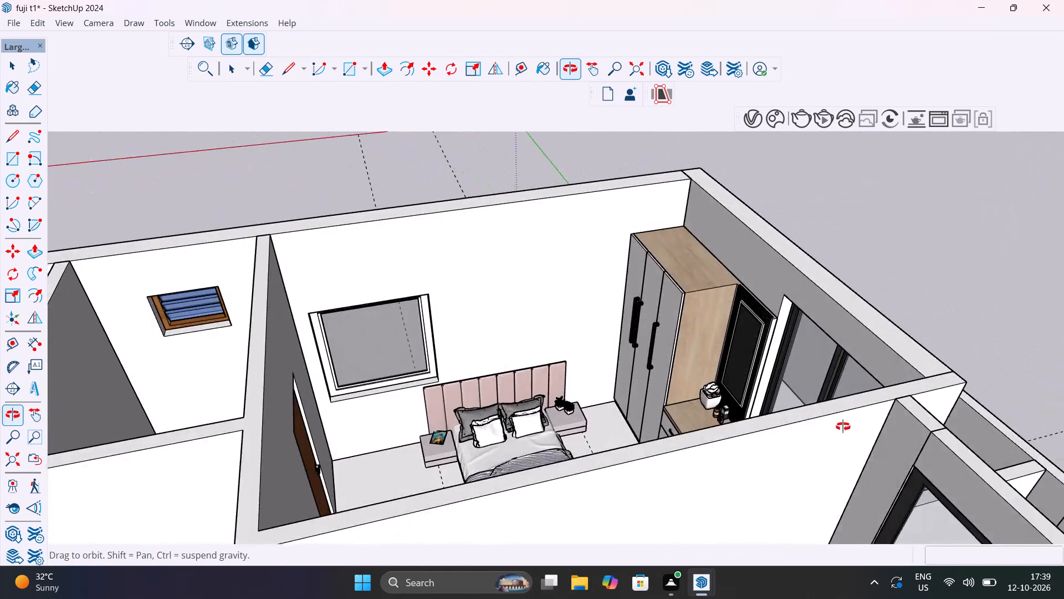
{"action": "middle_click_drag", "start_coordinate": [843, 427], "coordinate": [233, 414]}
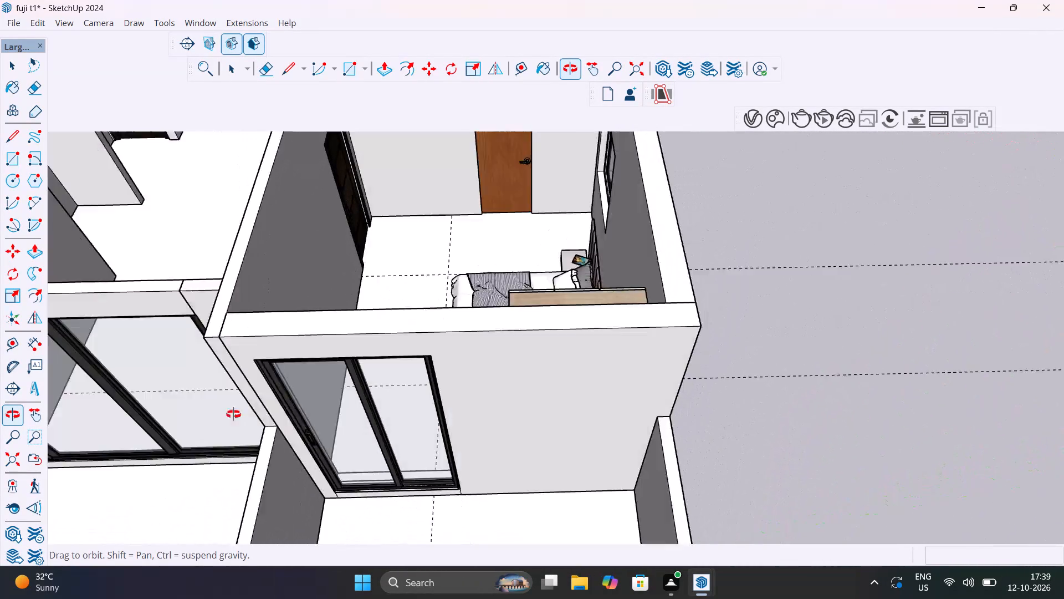
{"action": "middle_click_drag", "start_coordinate": [233, 414], "coordinate": [180, 395]}
Examine the rest of the apartment, including the other two bedrooms, the central hall and the balconies.
{"action": "scroll", "coordinate": [396, 372], "scroll_direction": "down", "scroll_amount": 7}
{"action": "middle_click_drag", "start_coordinate": [423, 373], "coordinate": [597, 468], "text": "shift"}
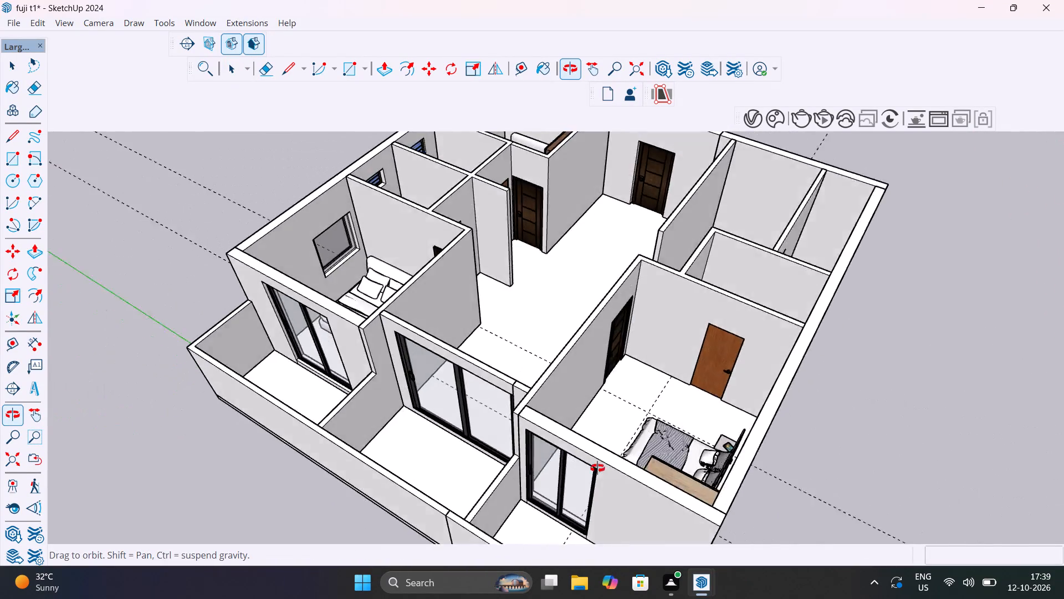
{"action": "middle_click_drag", "start_coordinate": [597, 468], "coordinate": [809, 584], "text": "shift"}
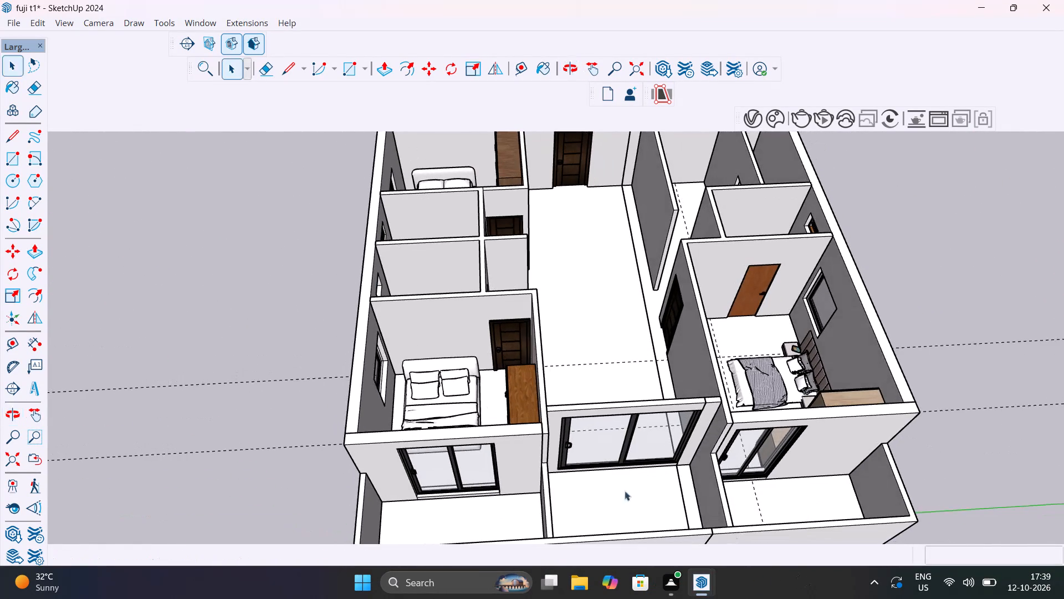
{"action": "scroll", "coordinate": [438, 368], "scroll_direction": "up", "scroll_amount": 5}
{"action": "middle_click_drag", "start_coordinate": [436, 399], "coordinate": [719, 379]}
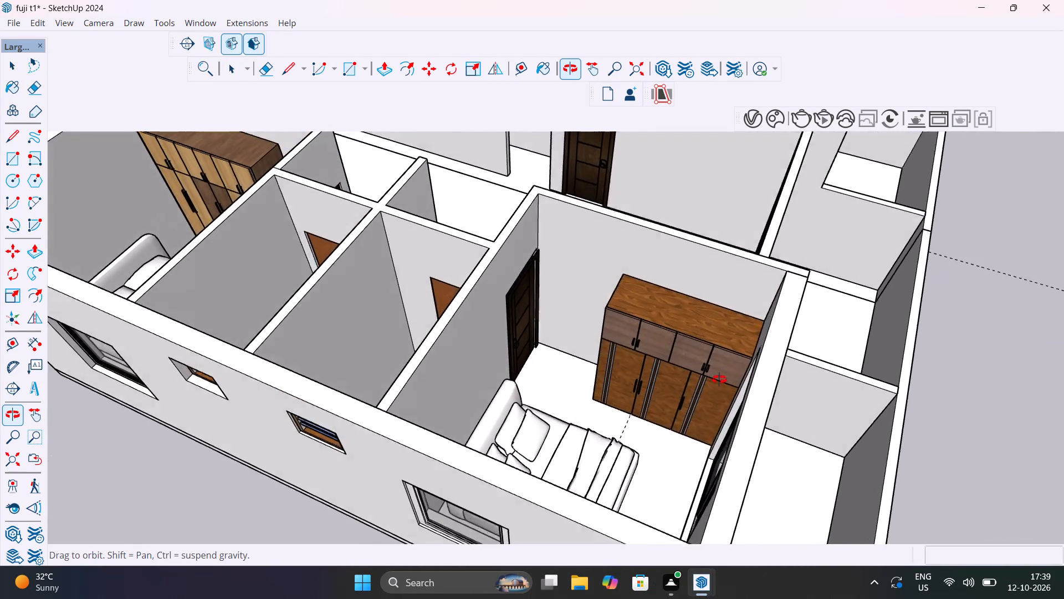
{"action": "middle_click_drag", "start_coordinate": [719, 379], "coordinate": [361, 425]}
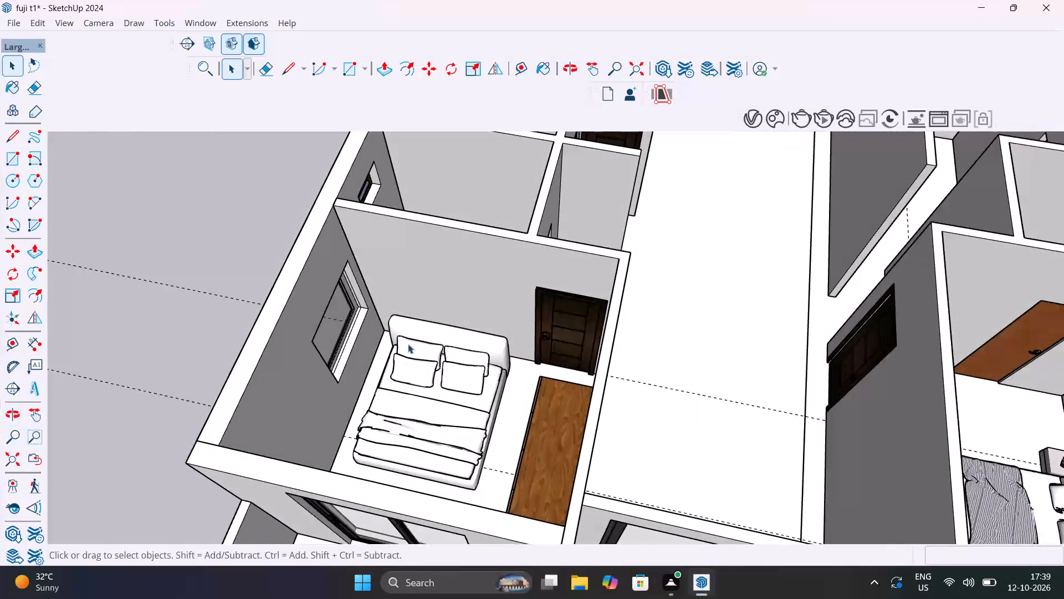
{"action": "middle_click_drag", "start_coordinate": [408, 338], "coordinate": [259, 453], "text": "shift"}
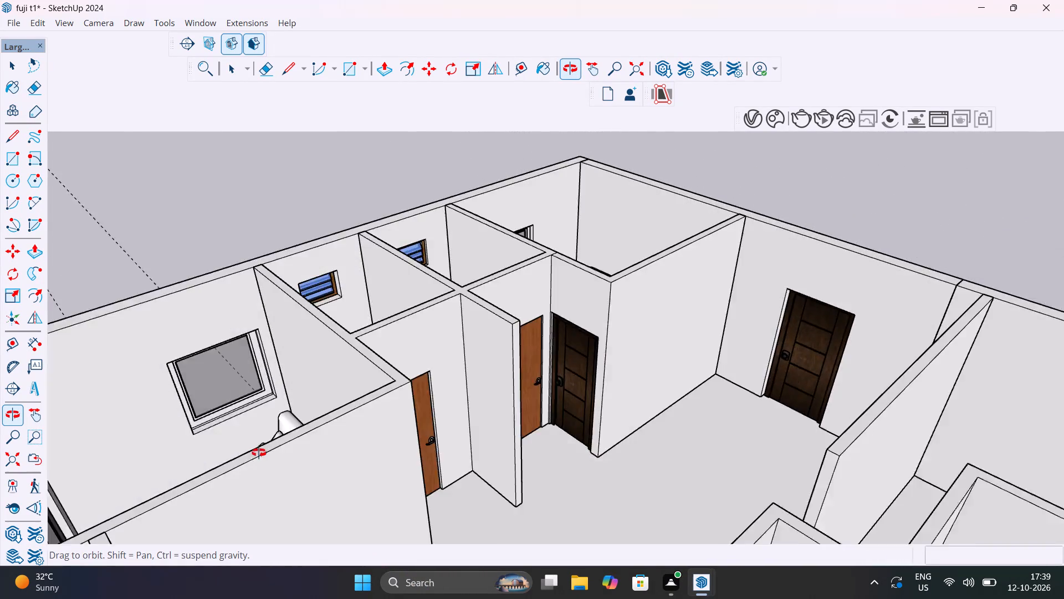
{"action": "middle_click_drag", "start_coordinate": [259, 453], "coordinate": [452, 463], "text": "shift"}
{"action": "scroll", "coordinate": [452, 463], "scroll_direction": "down", "scroll_amount": 6}
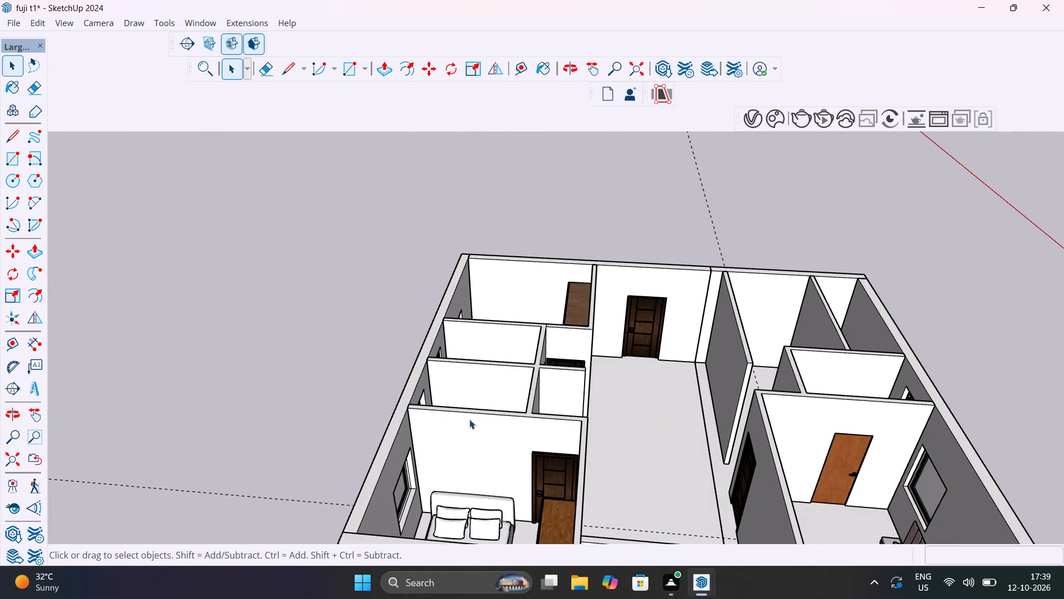
{"action": "middle_click_drag", "start_coordinate": [565, 425], "coordinate": [332, 436], "text": "shift"}
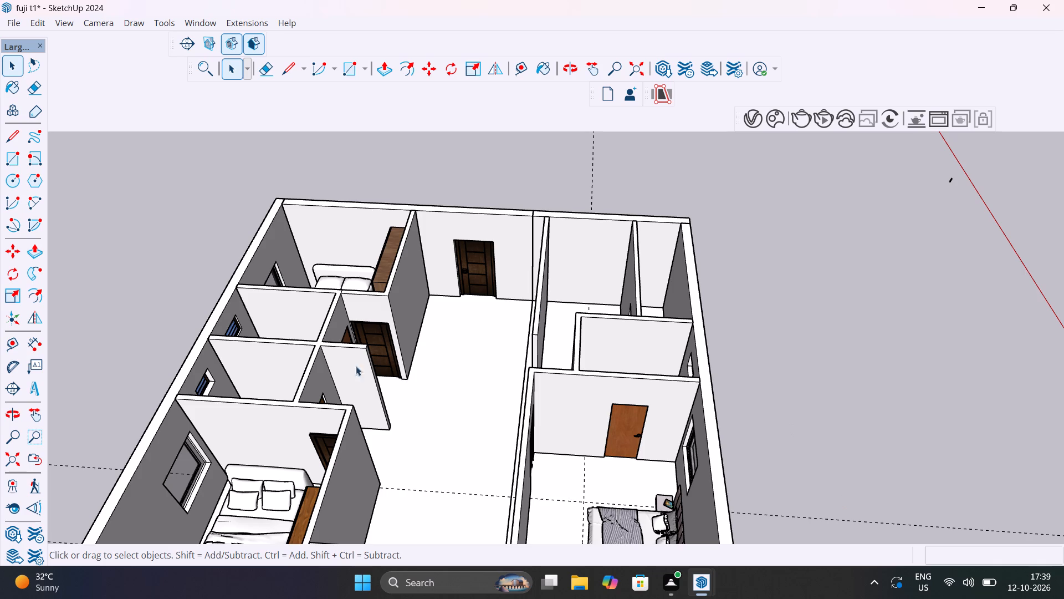
{"action": "left_click", "coordinate": [490, 348]}
{"action": "scroll", "coordinate": [499, 350], "scroll_direction": "down", "scroll_amount": 6}
{"action": "middle_click_drag", "start_coordinate": [502, 352], "coordinate": [332, 373]}
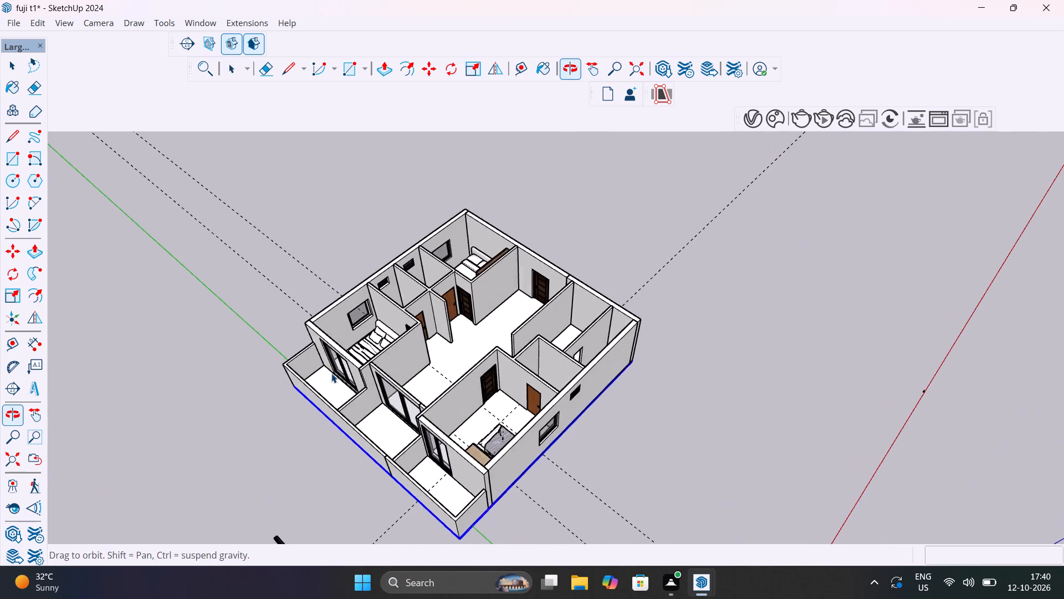
Examine the apartment from above and from the entrance side, including the hall, bedrooms, balconies and exterior entrance wall.
{"action": "left_click", "coordinate": [751, 361]}
{"action": "scroll", "coordinate": [499, 278], "scroll_direction": "up", "scroll_amount": 4}
{"action": "middle_click_drag", "start_coordinate": [544, 298], "coordinate": [347, 377]}
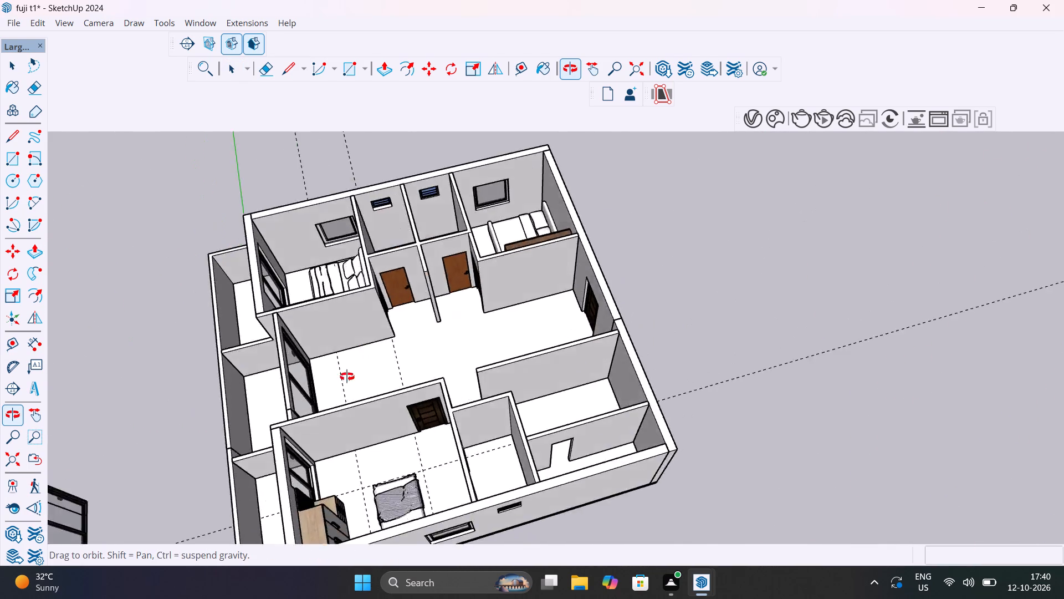
{"action": "middle_click_drag", "start_coordinate": [347, 377], "coordinate": [295, 359]}
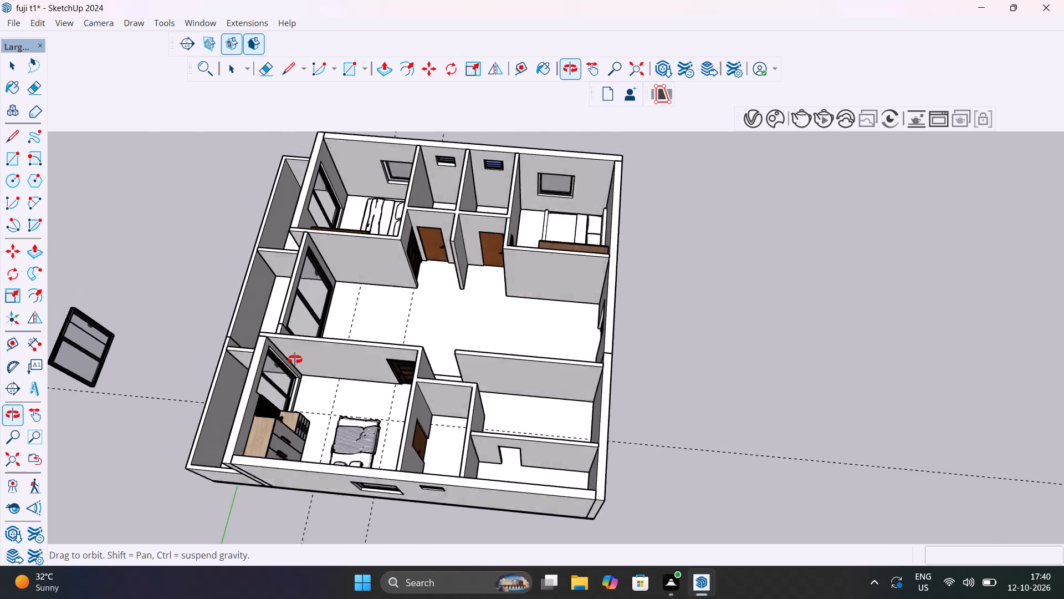
{"action": "middle_click_drag", "start_coordinate": [295, 359], "coordinate": [562, 227]}
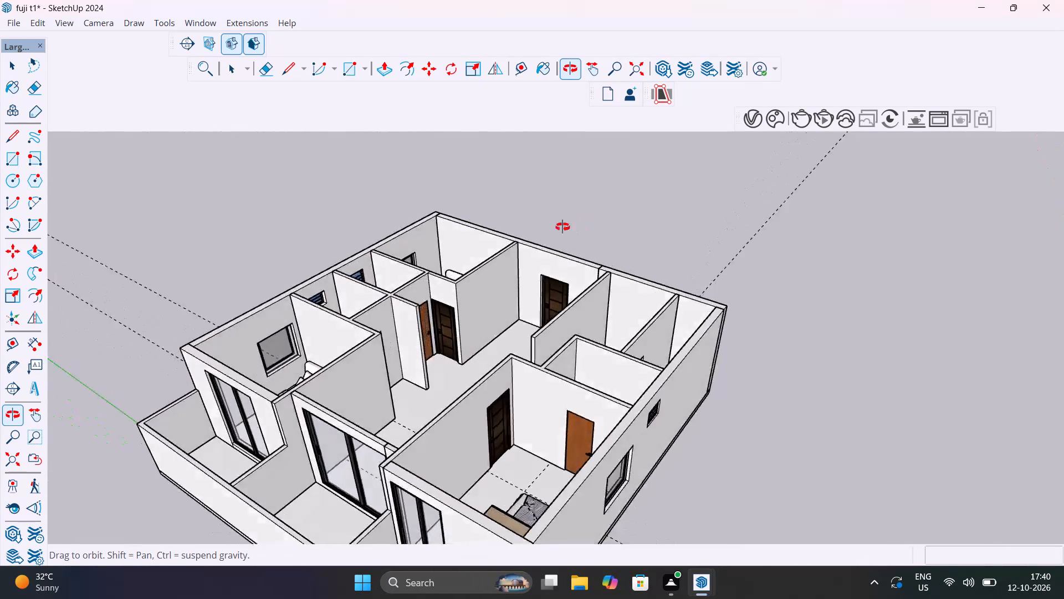
{"action": "middle_click_drag", "start_coordinate": [562, 227], "coordinate": [4, 260]}
{"action": "scroll", "coordinate": [544, 344], "scroll_direction": "down", "scroll_amount": 3}
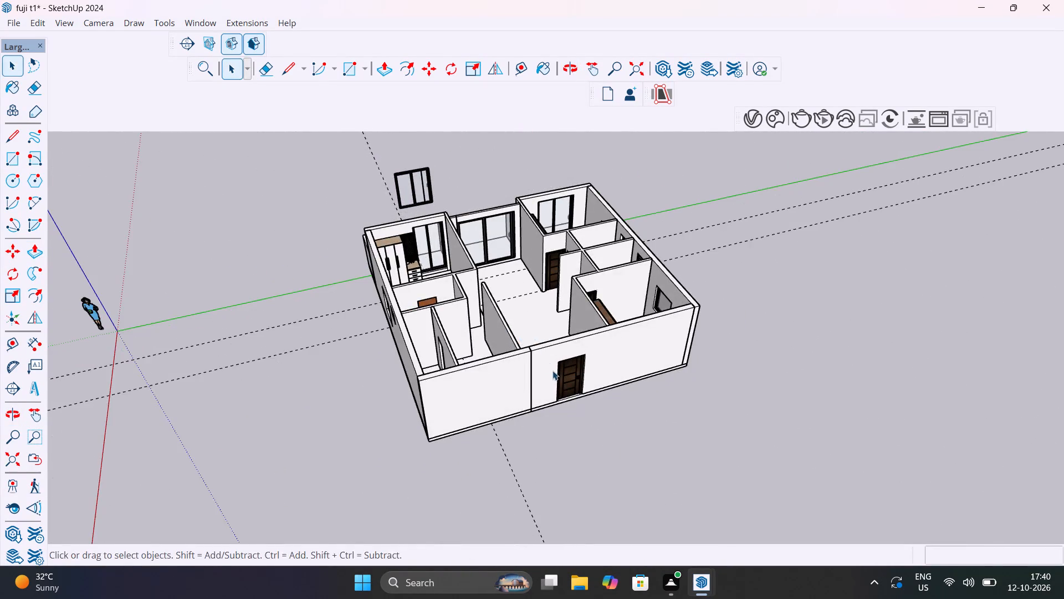
{"action": "middle_click_drag", "start_coordinate": [549, 369], "coordinate": [421, 339]}
{"action": "scroll", "coordinate": [480, 333], "scroll_direction": "up", "scroll_amount": 12}
{"action": "middle_click_drag", "start_coordinate": [484, 335], "coordinate": [472, 377]}
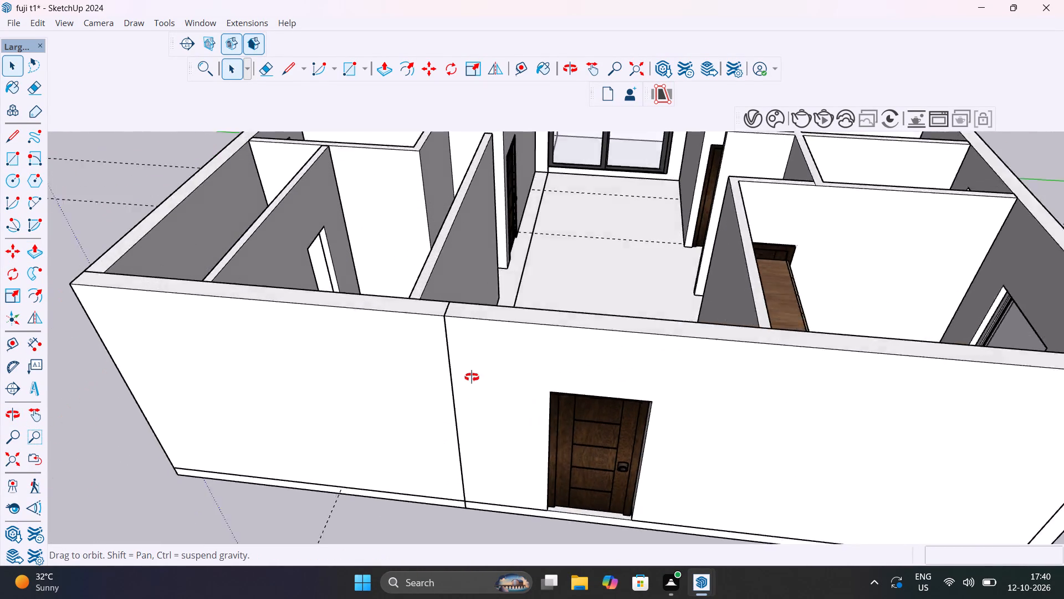
{"action": "middle_click_drag", "start_coordinate": [472, 377], "coordinate": [56, 418]}
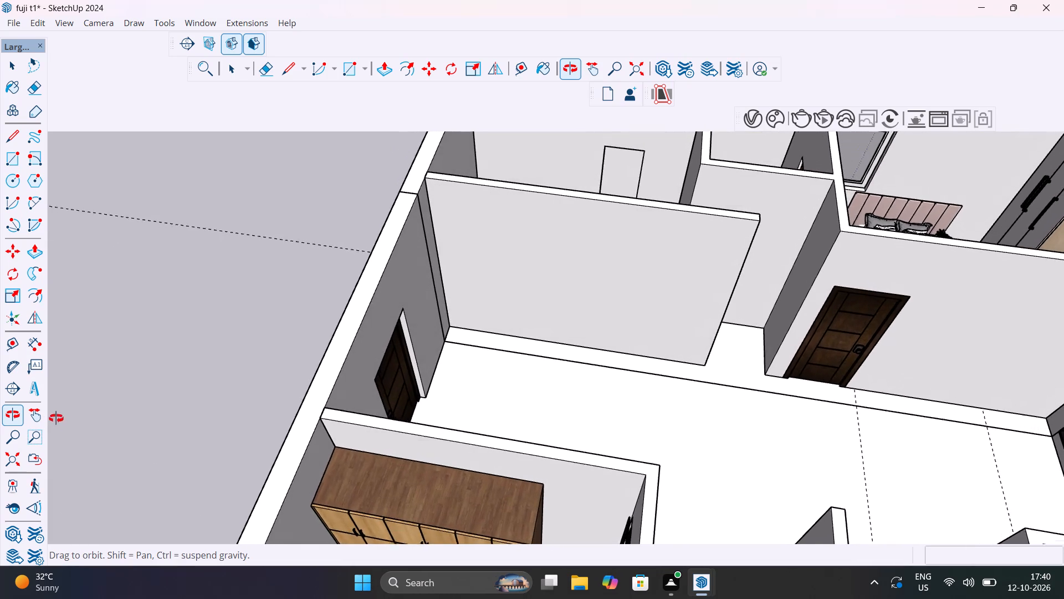
{"action": "middle_click_drag", "start_coordinate": [56, 418], "coordinate": [341, 524]}
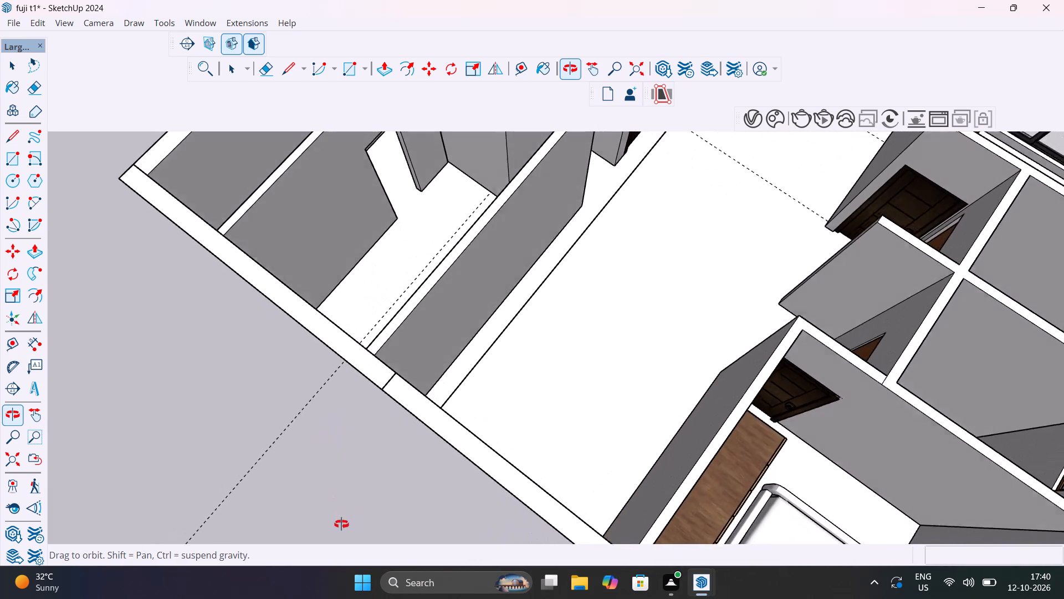
{"action": "middle_click_drag", "start_coordinate": [341, 524], "coordinate": [342, 529]}
{"action": "scroll", "coordinate": [429, 429], "scroll_direction": "down", "scroll_amount": 12}
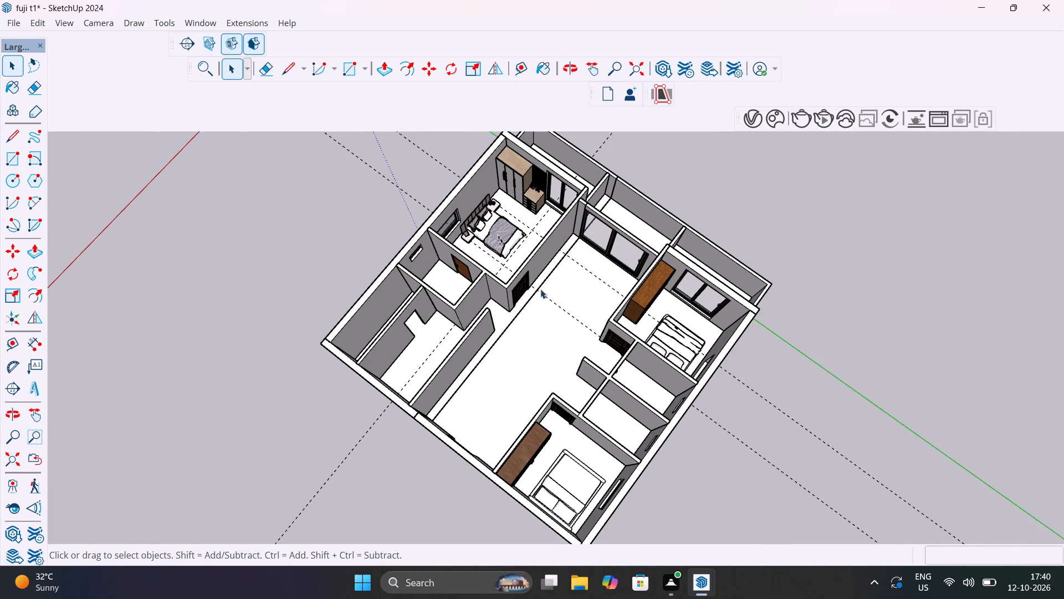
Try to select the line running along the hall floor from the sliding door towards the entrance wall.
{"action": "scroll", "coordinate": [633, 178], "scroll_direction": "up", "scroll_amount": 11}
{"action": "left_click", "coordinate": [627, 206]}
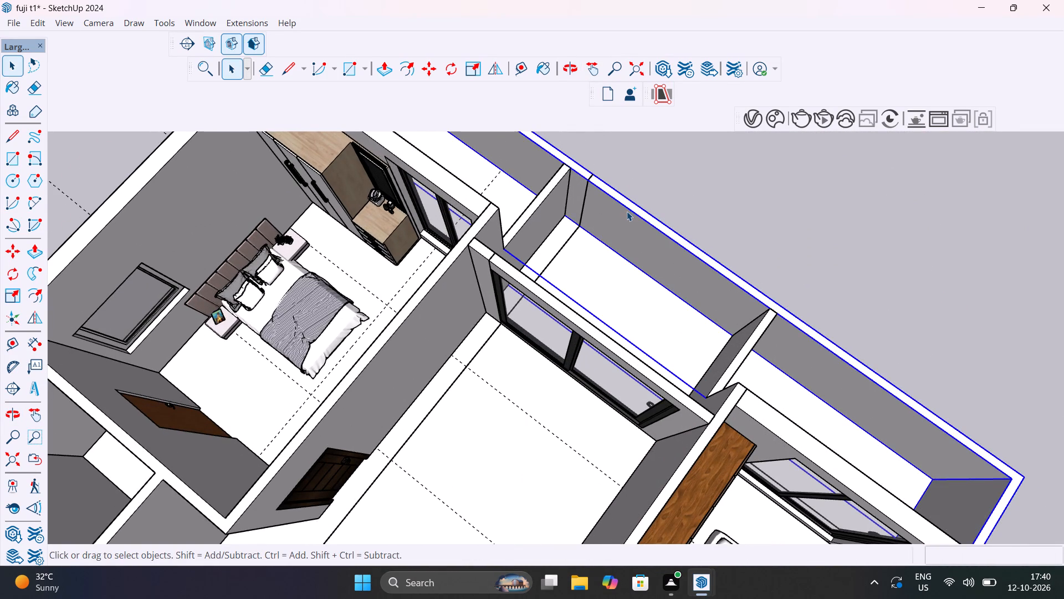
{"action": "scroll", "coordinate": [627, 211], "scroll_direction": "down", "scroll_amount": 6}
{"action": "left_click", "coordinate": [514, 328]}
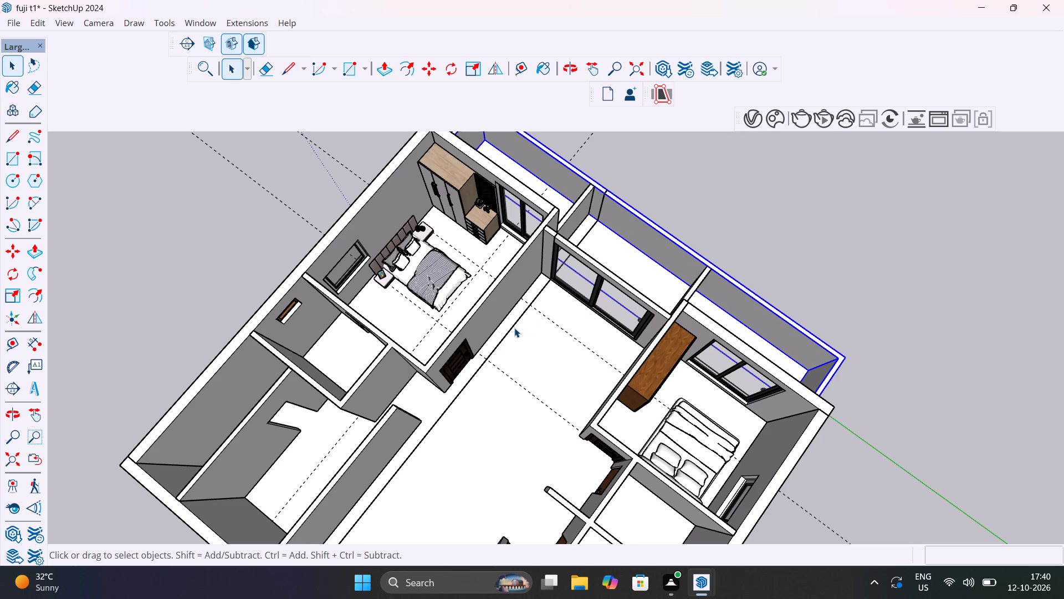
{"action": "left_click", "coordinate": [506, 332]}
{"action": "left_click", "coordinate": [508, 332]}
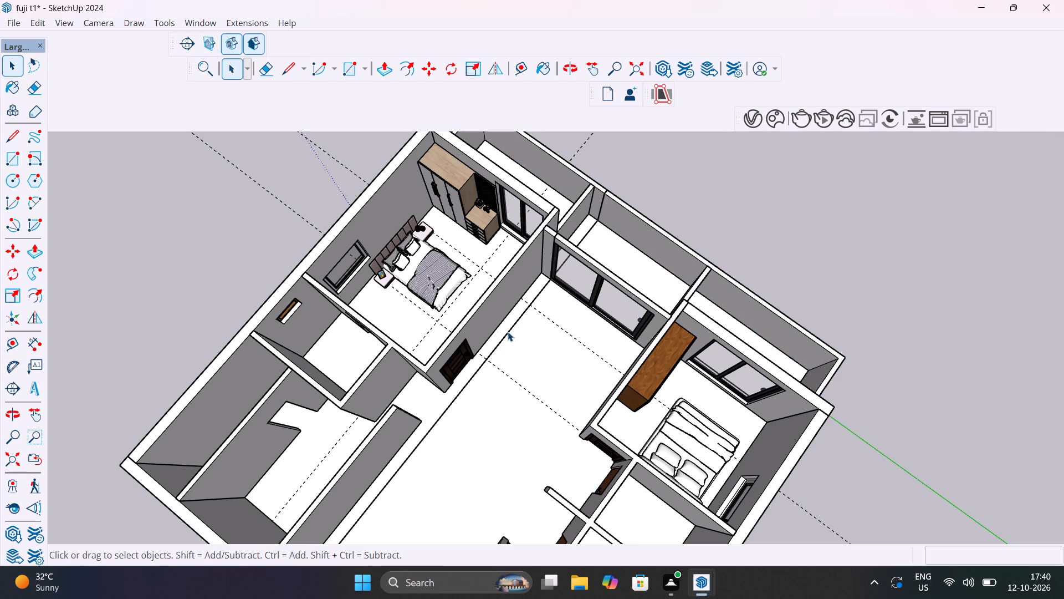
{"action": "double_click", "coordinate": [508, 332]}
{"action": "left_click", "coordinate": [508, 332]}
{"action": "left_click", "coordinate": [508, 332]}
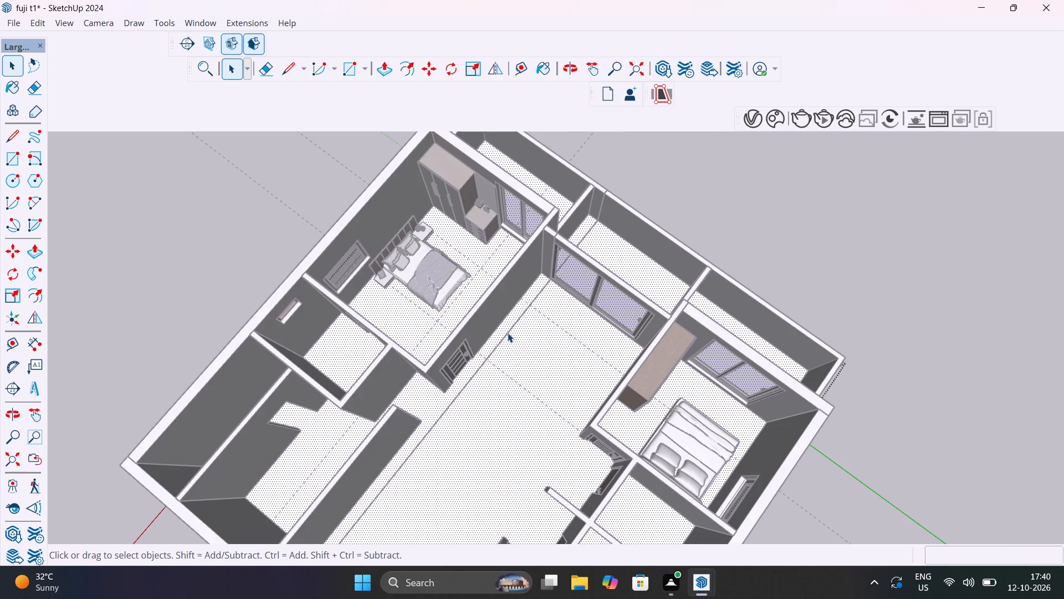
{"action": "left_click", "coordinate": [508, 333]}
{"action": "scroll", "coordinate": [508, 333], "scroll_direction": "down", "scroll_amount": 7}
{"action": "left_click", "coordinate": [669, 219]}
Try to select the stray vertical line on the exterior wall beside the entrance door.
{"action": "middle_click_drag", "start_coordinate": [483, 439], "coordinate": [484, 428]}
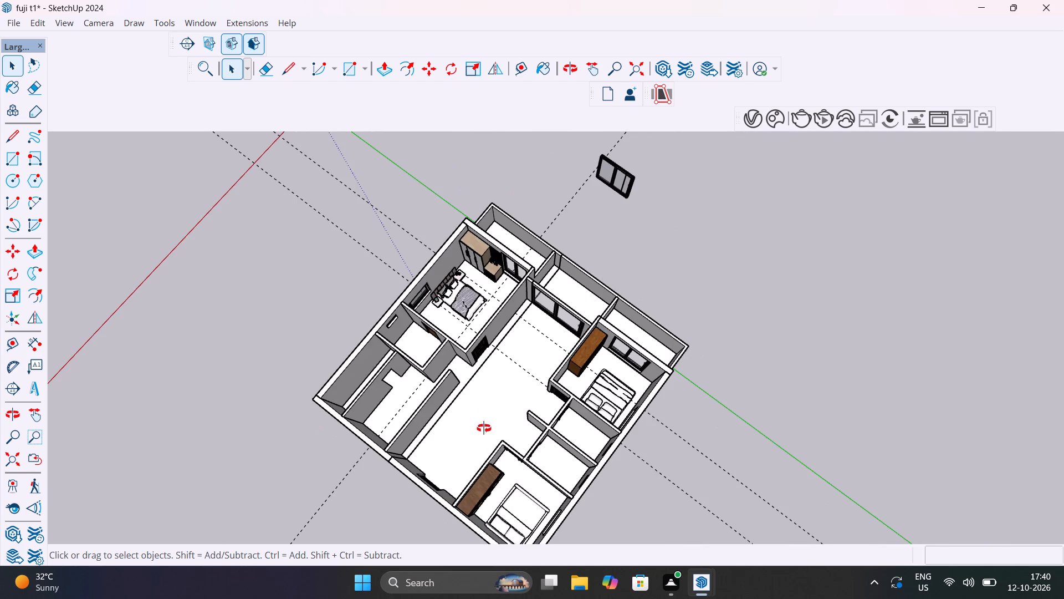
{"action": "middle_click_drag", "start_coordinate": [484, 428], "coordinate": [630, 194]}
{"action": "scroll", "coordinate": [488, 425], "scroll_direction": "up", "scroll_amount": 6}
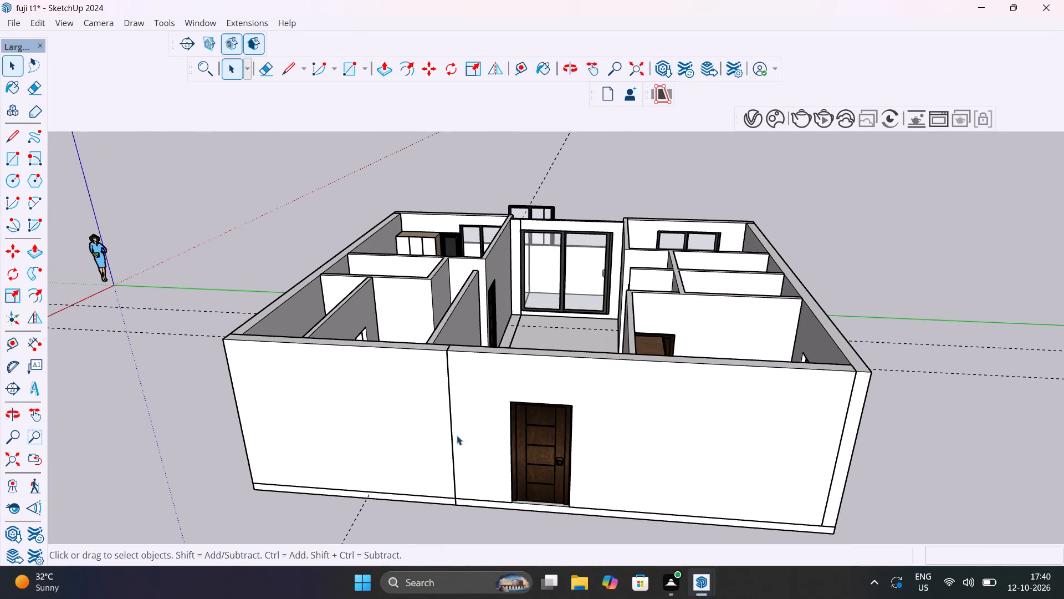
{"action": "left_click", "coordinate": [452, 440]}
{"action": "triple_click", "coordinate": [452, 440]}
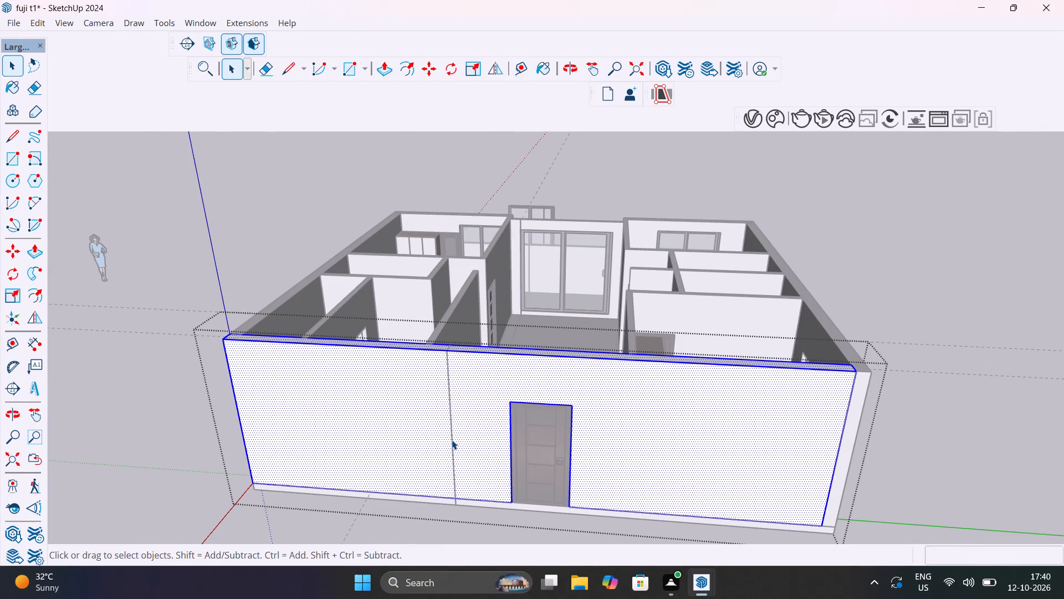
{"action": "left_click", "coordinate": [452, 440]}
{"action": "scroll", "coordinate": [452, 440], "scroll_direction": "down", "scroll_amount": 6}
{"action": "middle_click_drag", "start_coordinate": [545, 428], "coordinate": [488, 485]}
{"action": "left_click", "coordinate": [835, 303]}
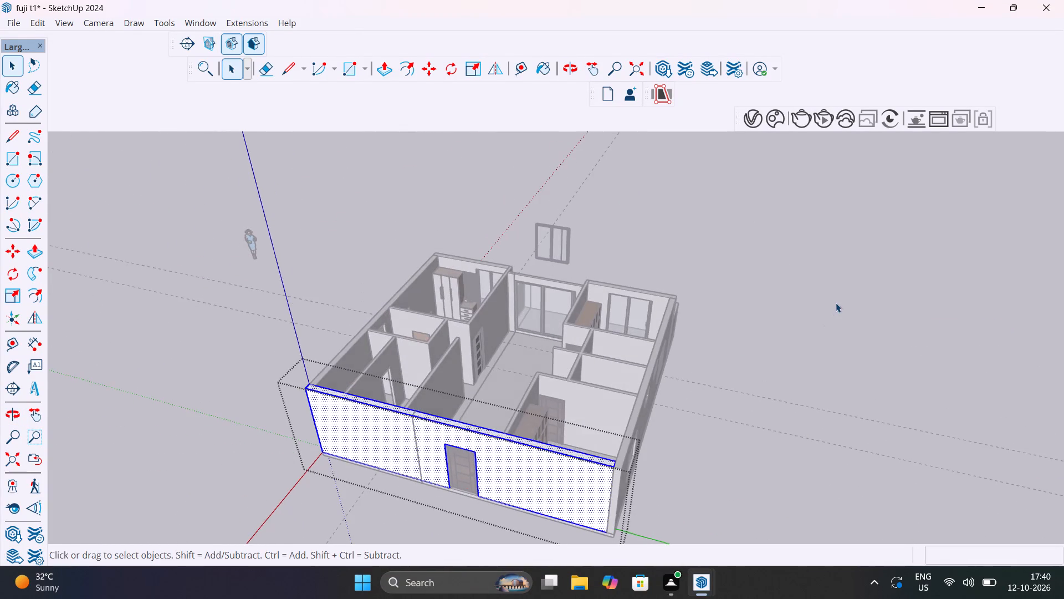
Examine the two wardrobe bedrooms and the small rooms with wooden doors between them.
{"action": "middle_click_drag", "start_coordinate": [596, 376], "coordinate": [400, 541]}
{"action": "scroll", "coordinate": [526, 388], "scroll_direction": "up", "scroll_amount": 3}
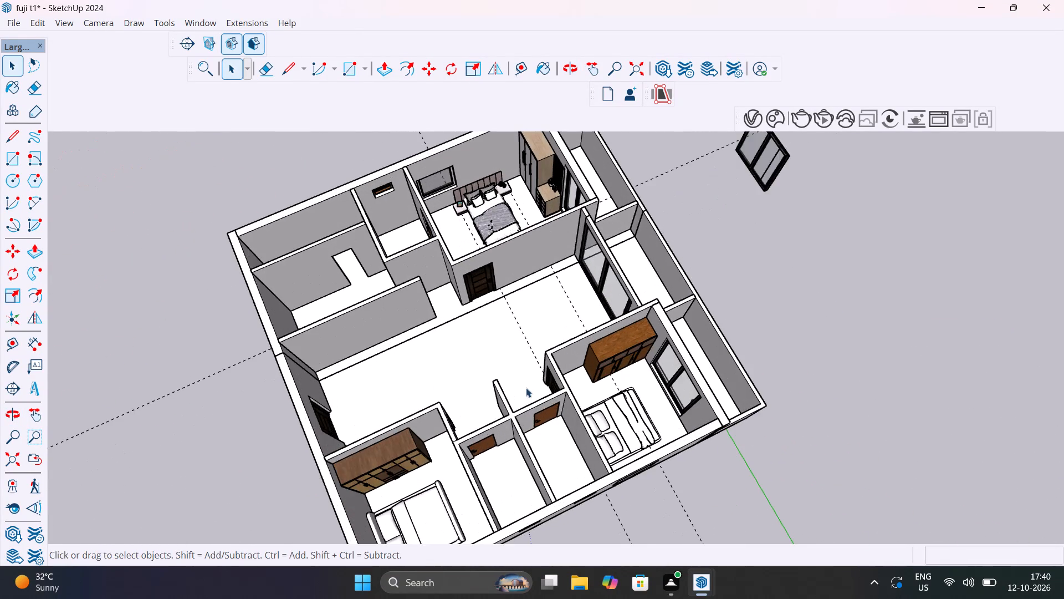
{"action": "scroll", "coordinate": [578, 401], "scroll_direction": "up", "scroll_amount": 1}
{"action": "middle_click_drag", "start_coordinate": [572, 399], "coordinate": [361, 299]}
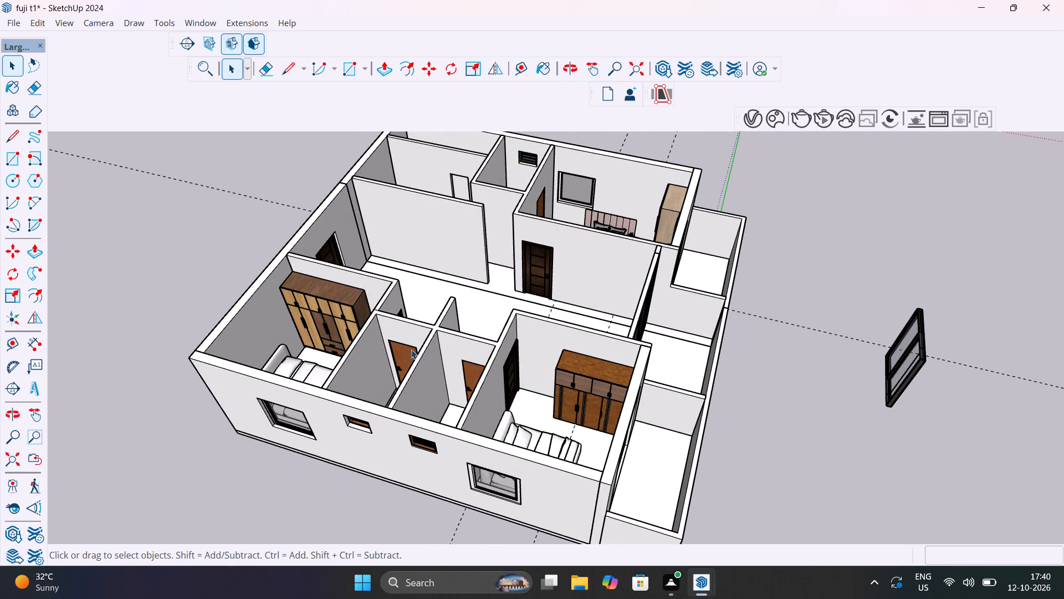
{"action": "scroll", "coordinate": [418, 344], "scroll_direction": "up", "scroll_amount": 6}
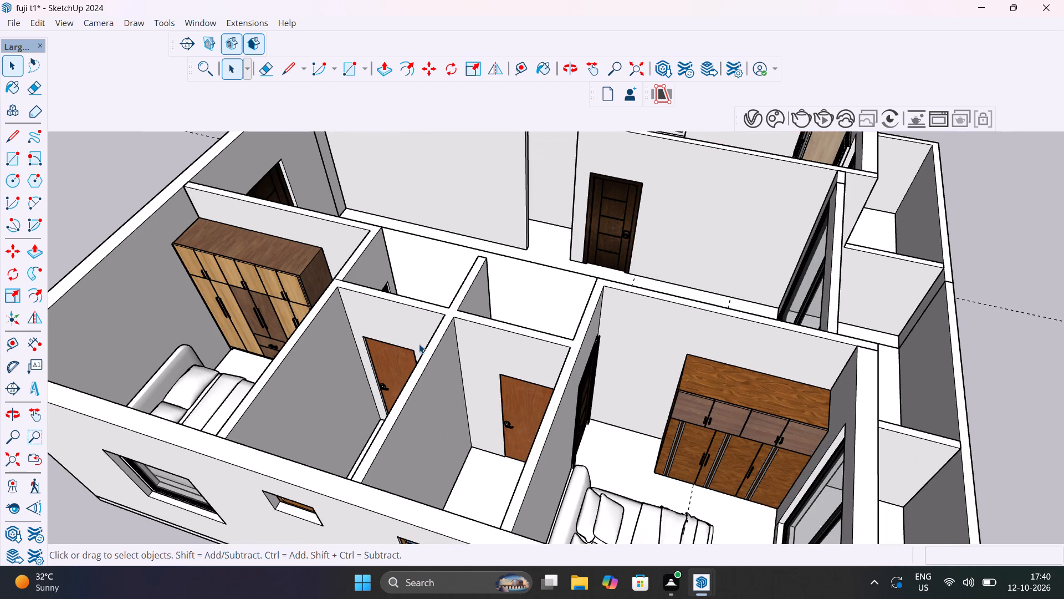
{"action": "scroll", "coordinate": [257, 309], "scroll_direction": "up", "scroll_amount": 6}
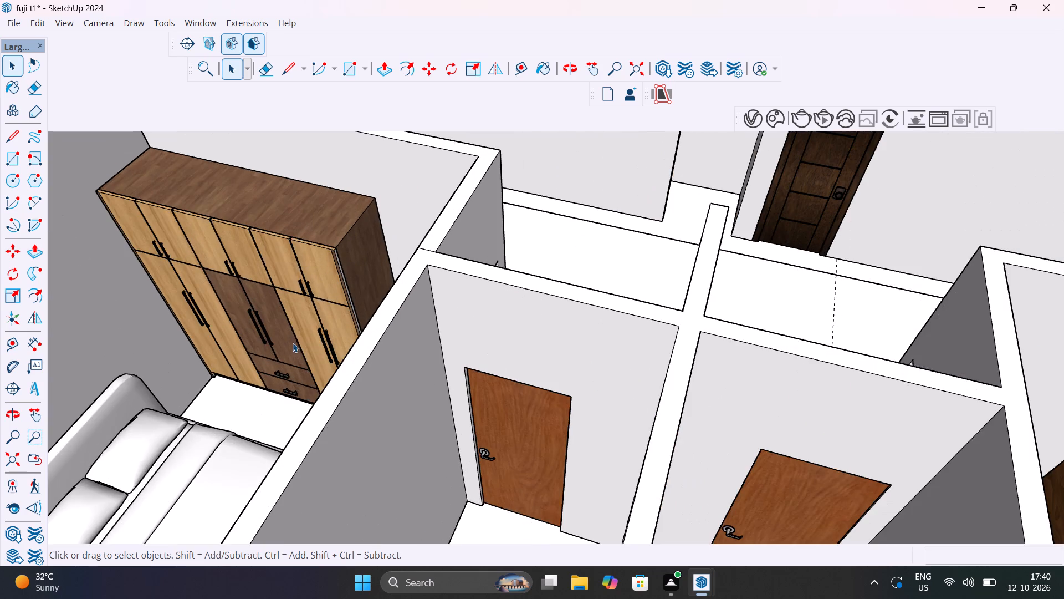
{"action": "middle_click_drag", "start_coordinate": [293, 339], "coordinate": [431, 272]}
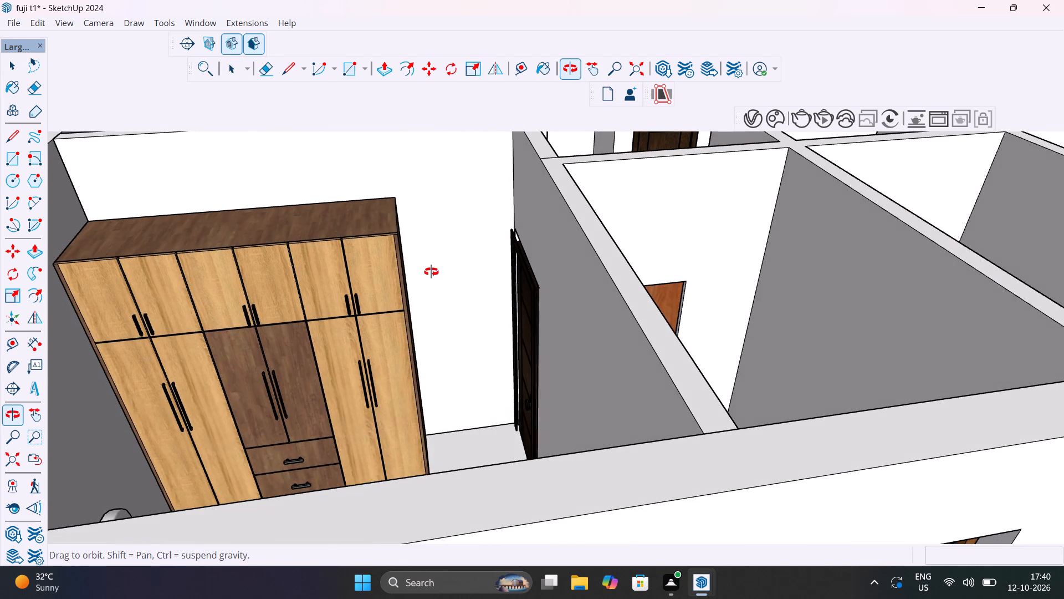
{"action": "middle_click_drag", "start_coordinate": [431, 272], "coordinate": [187, 336]}
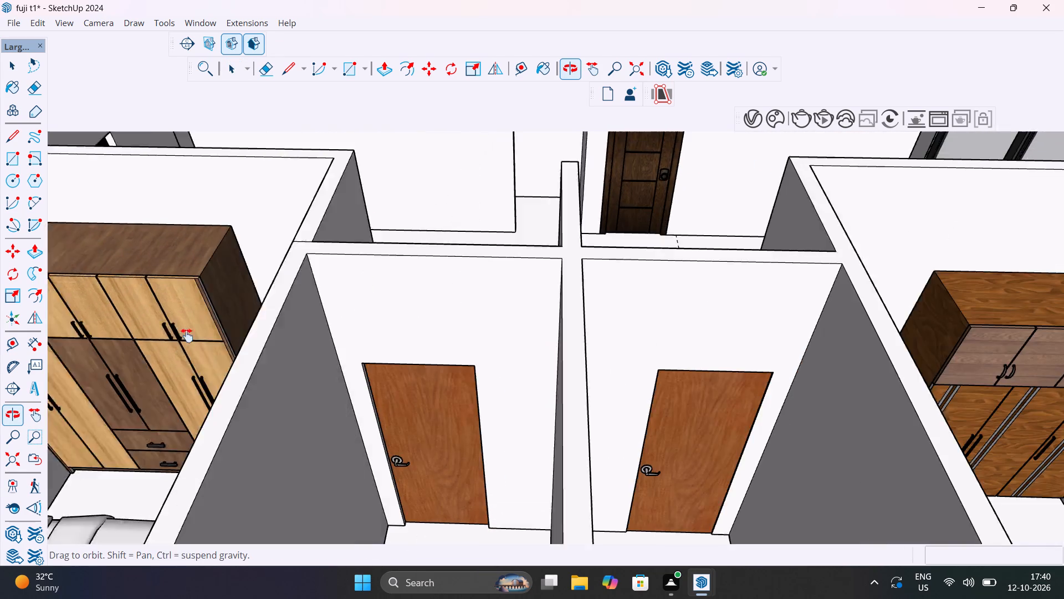
{"action": "middle_click_drag", "start_coordinate": [187, 336], "coordinate": [173, 338]}
{"action": "scroll", "coordinate": [383, 376], "scroll_direction": "down", "scroll_amount": 12}
Open the stray line group and delete its segments across the floor slab's underside and up the exterior wall beside the entrance door.
{"action": "middle_click_drag", "start_coordinate": [441, 374], "coordinate": [475, 443], "text": "shift"}
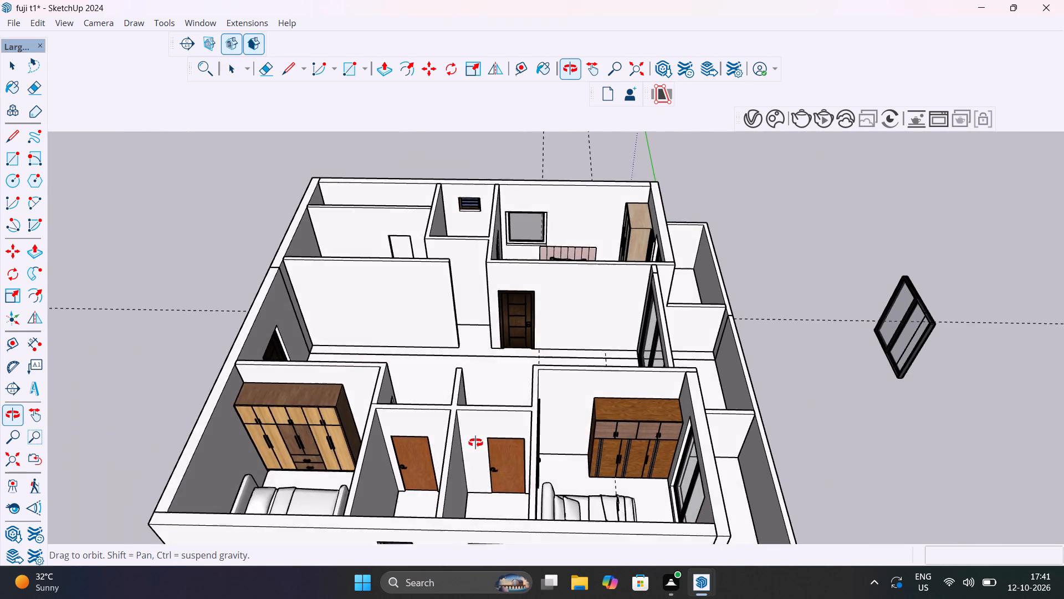
{"action": "middle_click_drag", "start_coordinate": [475, 443], "coordinate": [824, 230], "text": "shift"}
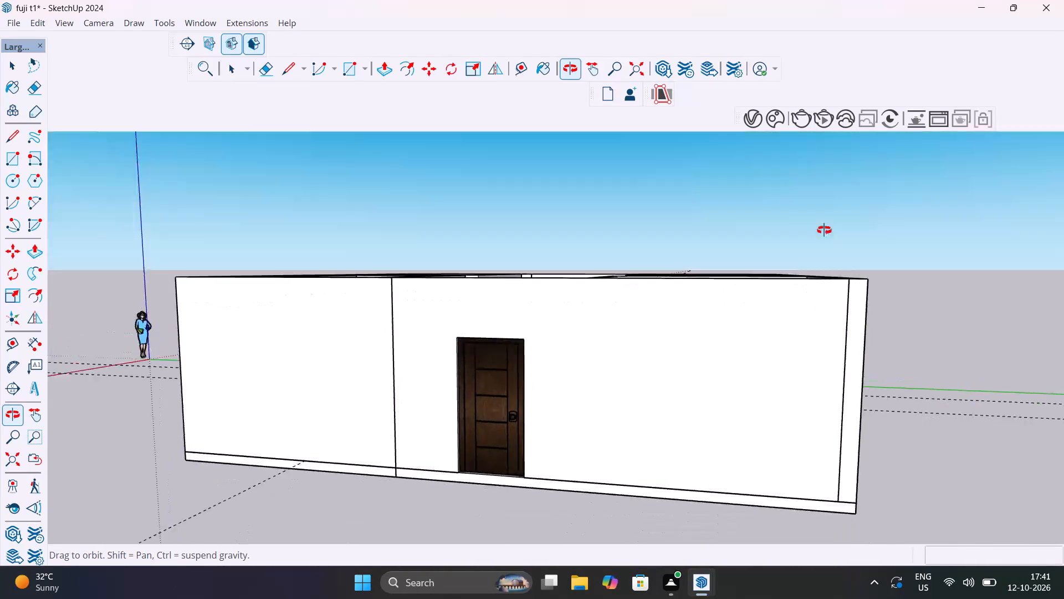
{"action": "middle_click_drag", "start_coordinate": [824, 230], "coordinate": [857, 67], "text": "shift"}
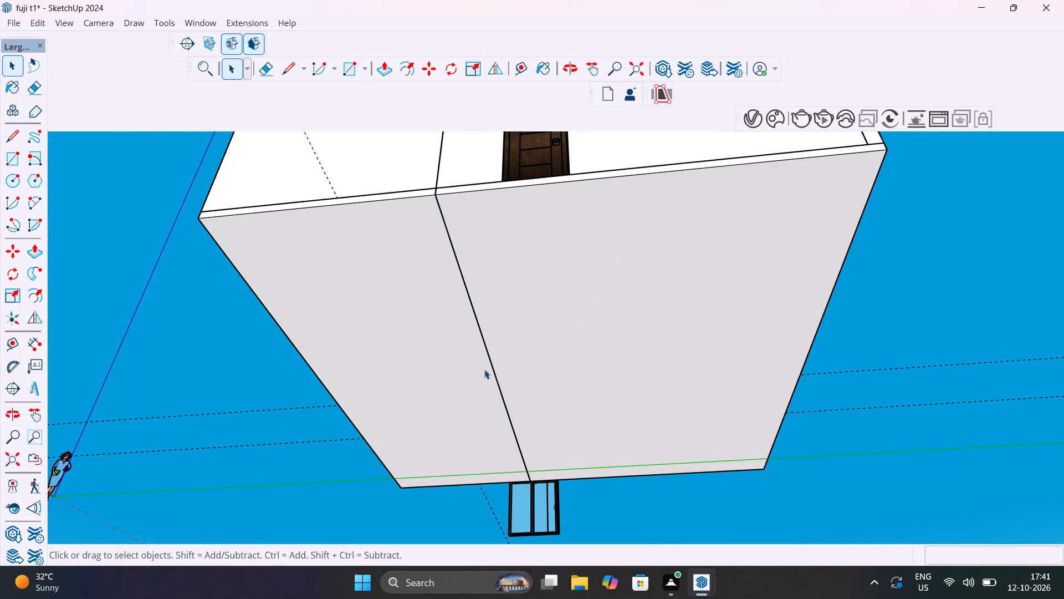
{"action": "left_click", "coordinate": [489, 359]}
{"action": "double_click", "coordinate": [490, 359]}
{"action": "triple_click", "coordinate": [490, 359]}
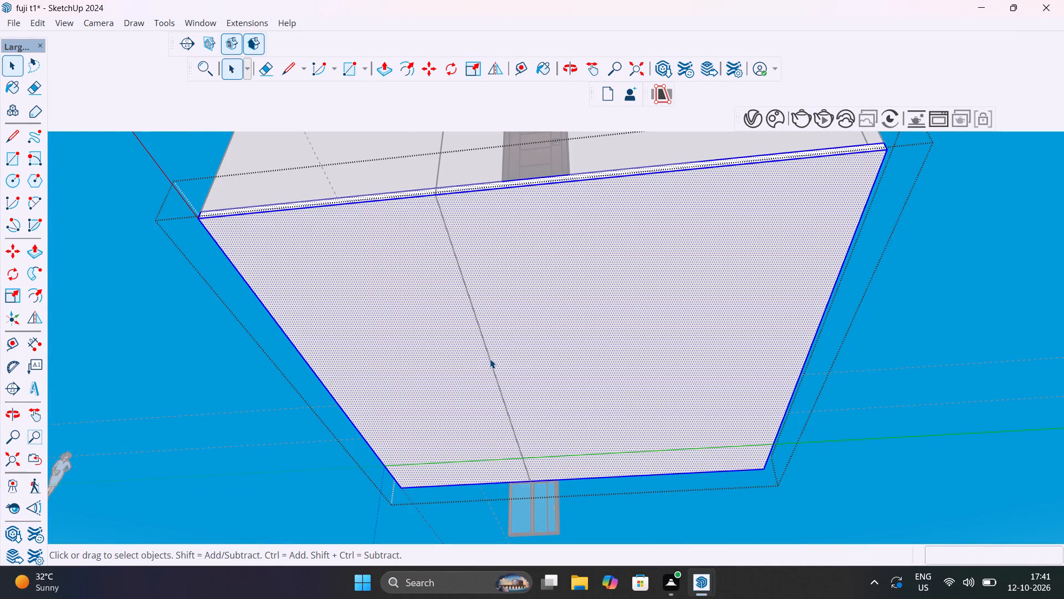
{"action": "left_click", "coordinate": [490, 356]}
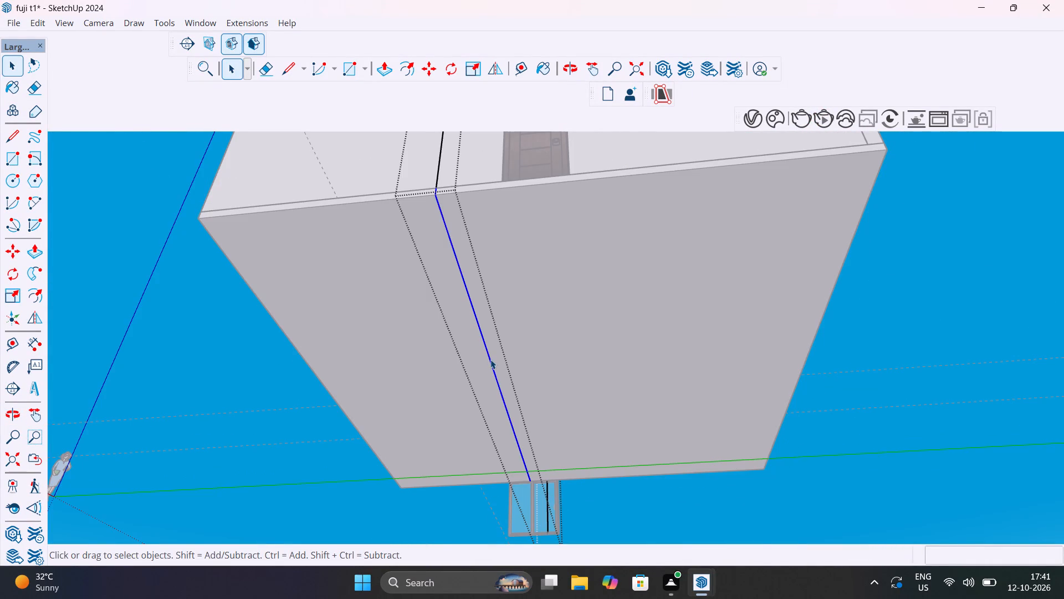
{"action": "key", "text": "Delete"}
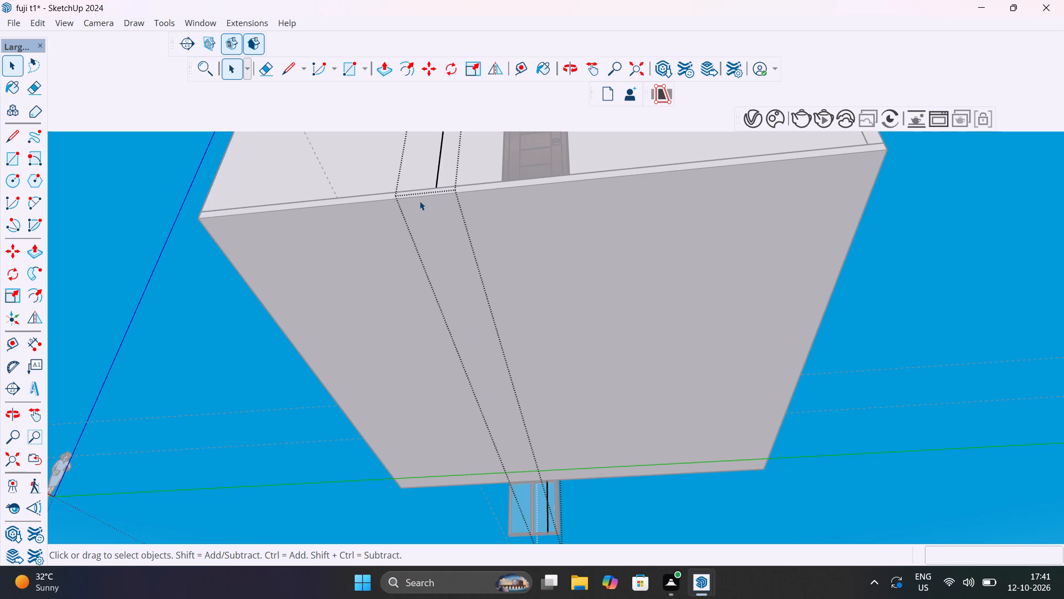
{"action": "middle_click_drag", "start_coordinate": [428, 212], "coordinate": [509, 427]}
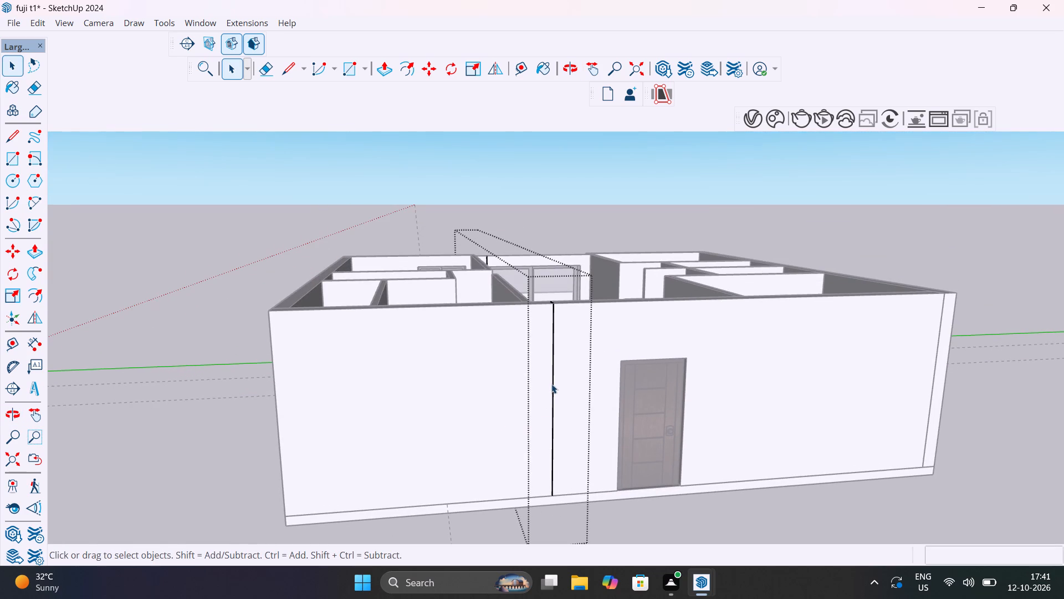
{"action": "left_click", "coordinate": [553, 383]}
{"action": "key", "text": "Delete"}
Delete the stray vertical line segment on the inner face of the balcony's outer wall, outside the hall's sliding door.
{"action": "middle_click_drag", "start_coordinate": [554, 390], "coordinate": [554, 390]}
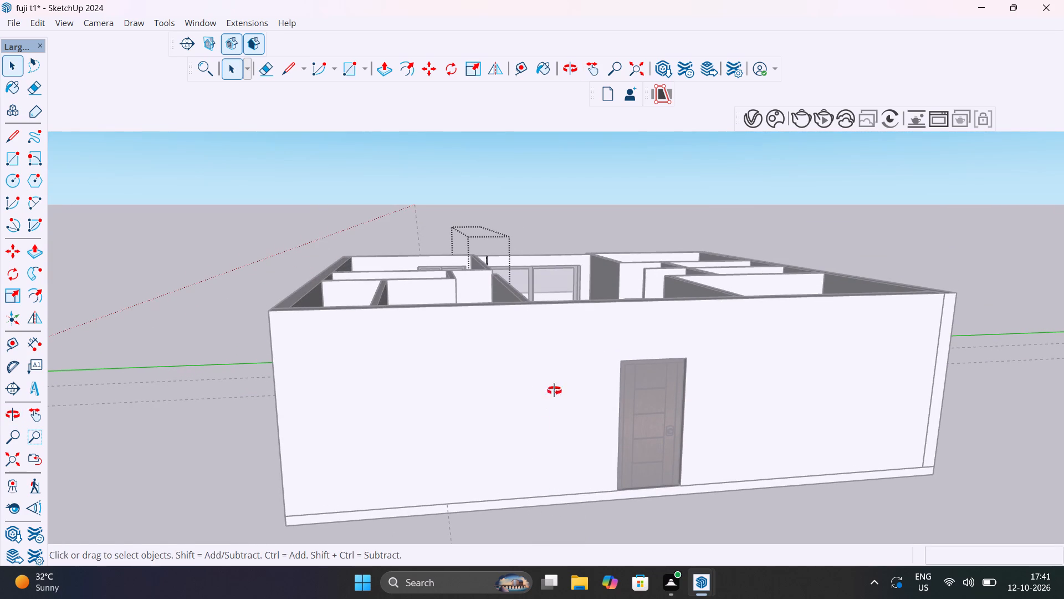
{"action": "middle_click_drag", "start_coordinate": [554, 390], "coordinate": [249, 573]}
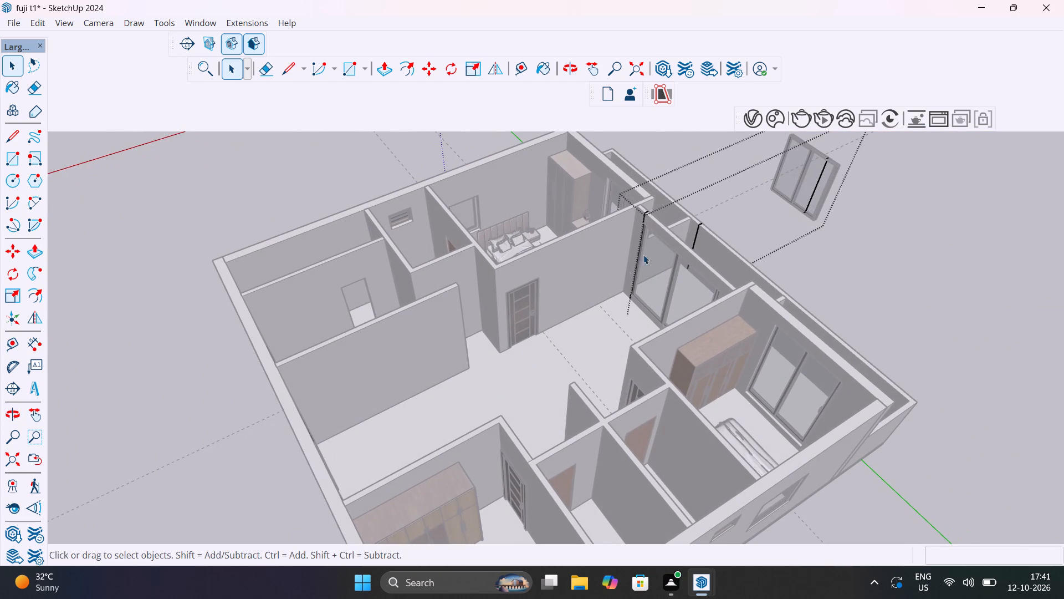
{"action": "scroll", "coordinate": [687, 220], "scroll_direction": "up", "scroll_amount": 4}
{"action": "scroll", "coordinate": [625, 216], "scroll_direction": "up", "scroll_amount": 5}
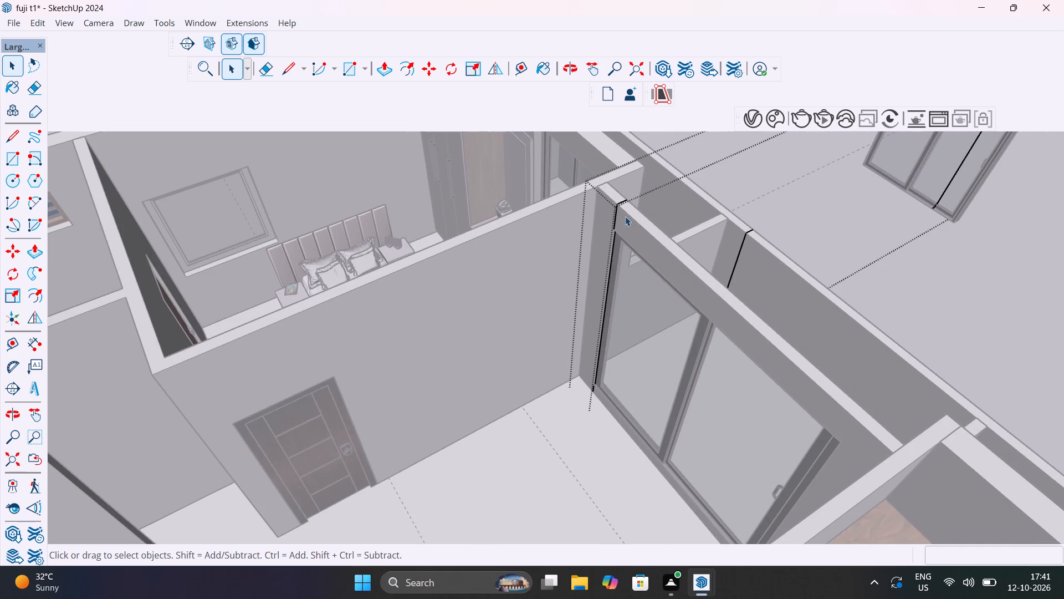
{"action": "left_click", "coordinate": [737, 261]}
{"action": "key", "text": "Delete"}
Delete the stray line segments along the inner and outer sides of the hall's sliding door frame.
{"action": "left_click", "coordinate": [616, 225]}
{"action": "key", "text": "Delete"}
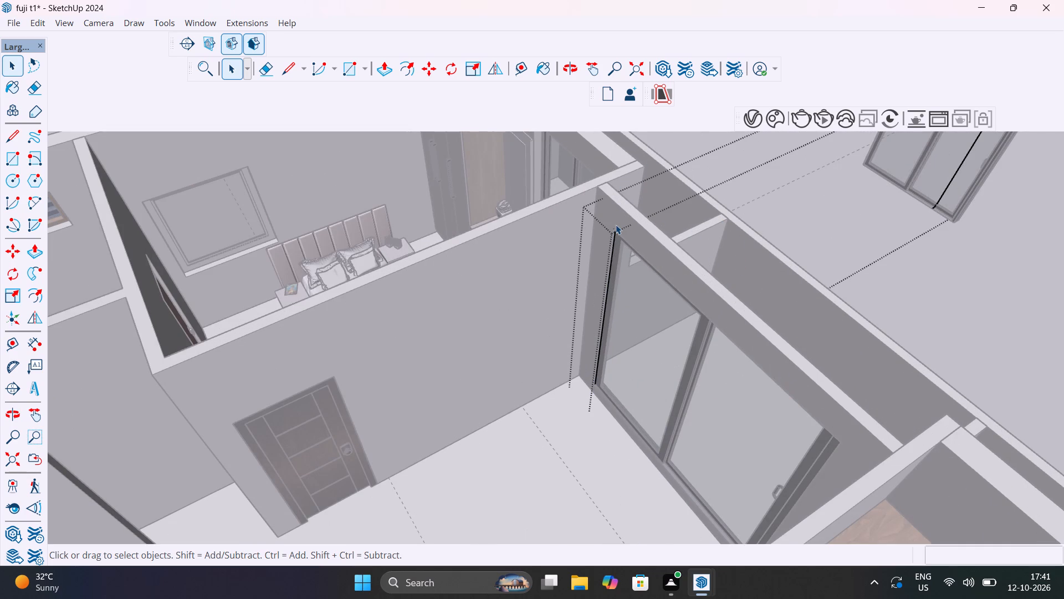
{"action": "scroll", "coordinate": [607, 271], "scroll_direction": "up", "scroll_amount": 9}
{"action": "left_click", "coordinate": [615, 271]}
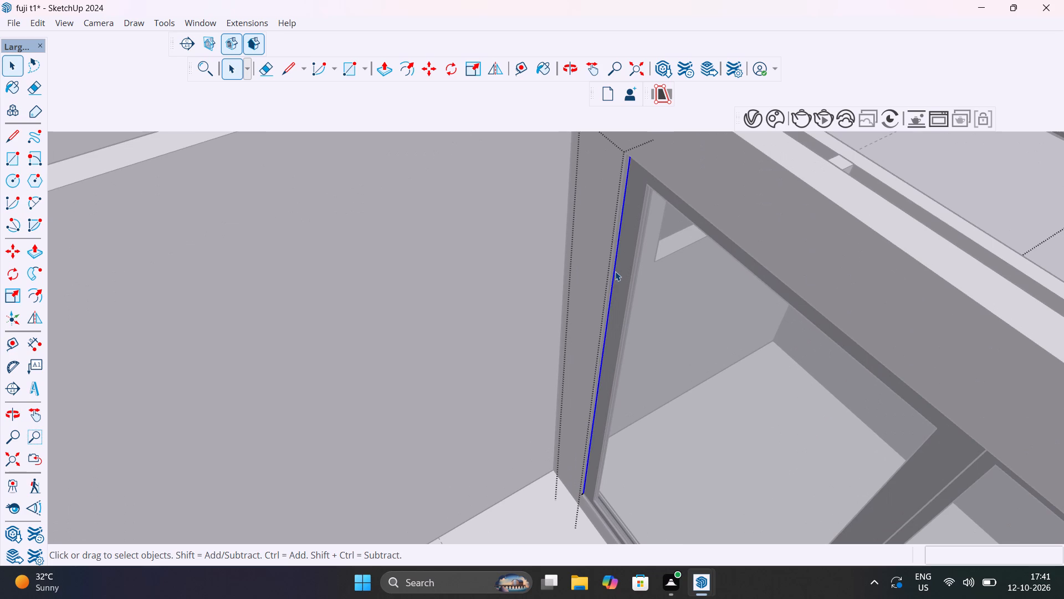
{"action": "key", "text": "Delete"}
{"action": "scroll", "coordinate": [615, 271], "scroll_direction": "down", "scroll_amount": 17}
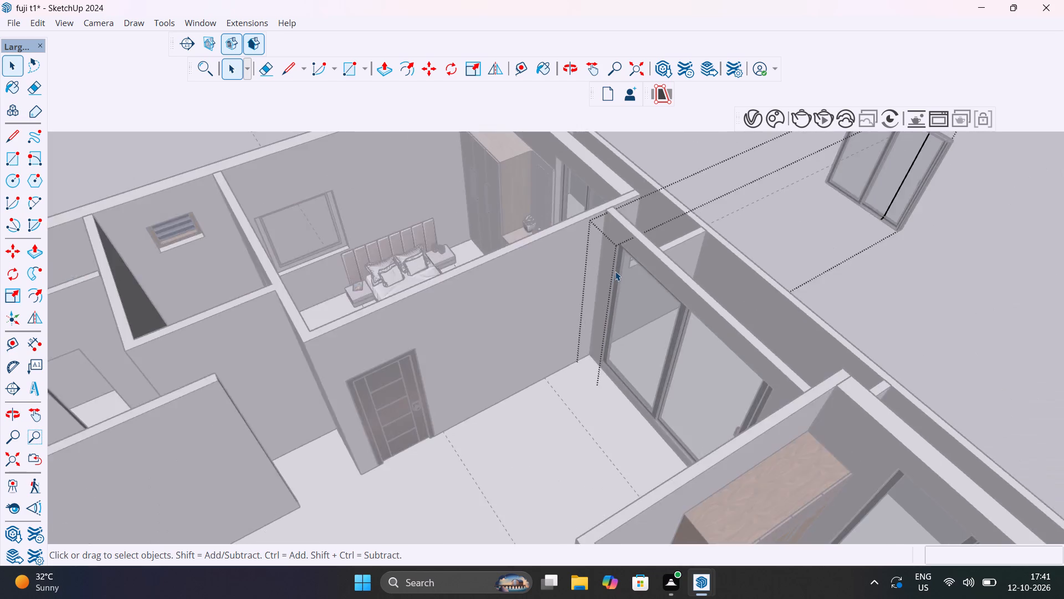
{"action": "scroll", "coordinate": [615, 271], "scroll_direction": "down", "scroll_amount": 6}
{"action": "middle_click_drag", "start_coordinate": [811, 279], "coordinate": [574, 262]}
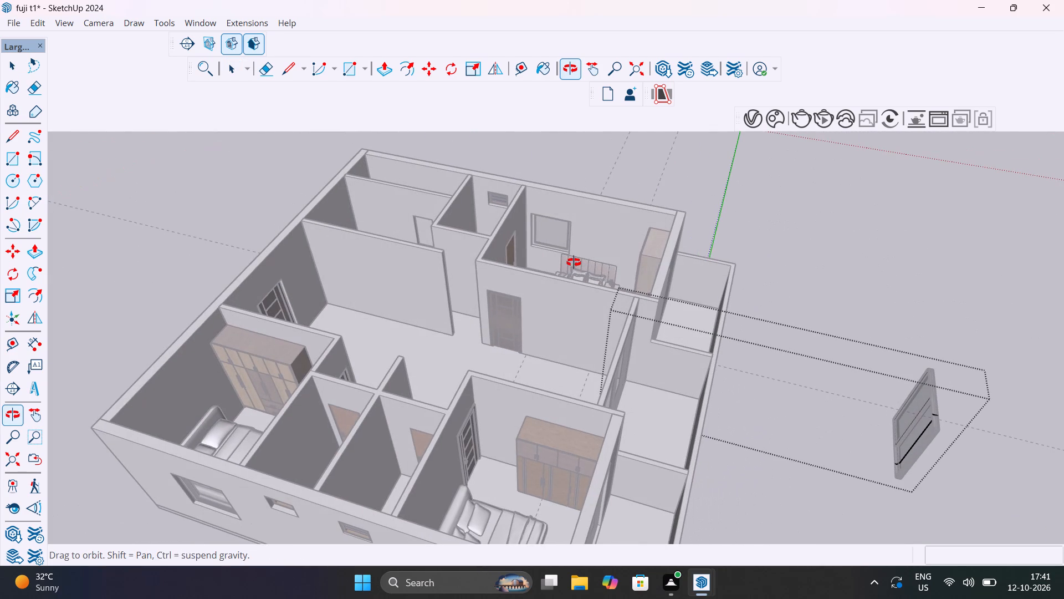
{"action": "middle_click_drag", "start_coordinate": [574, 262], "coordinate": [317, 205]}
{"action": "scroll", "coordinate": [306, 278], "scroll_direction": "up", "scroll_amount": 6}
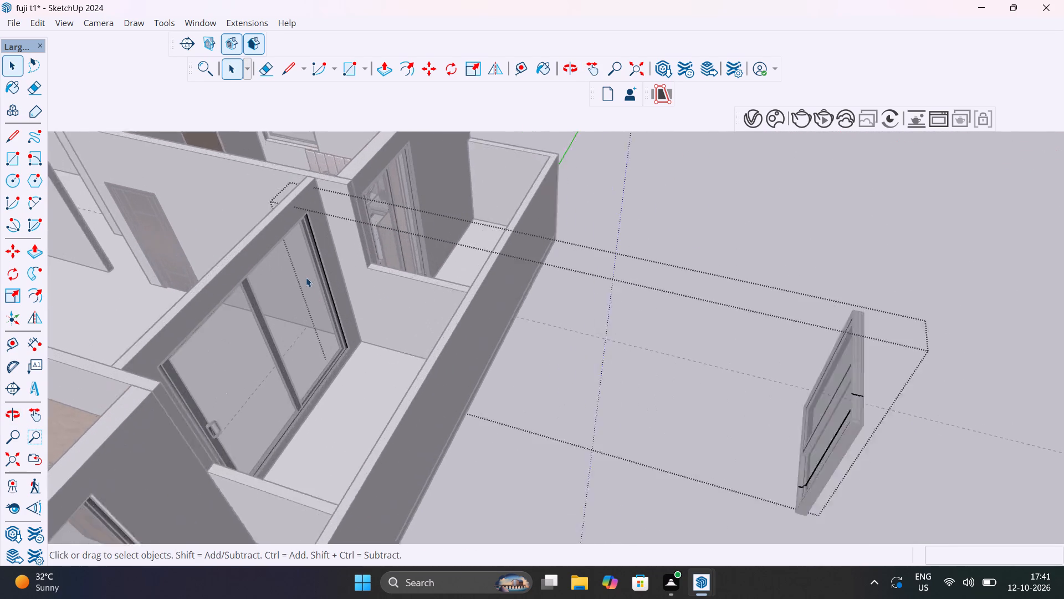
{"action": "scroll", "coordinate": [306, 277], "scroll_direction": "up", "scroll_amount": 2}
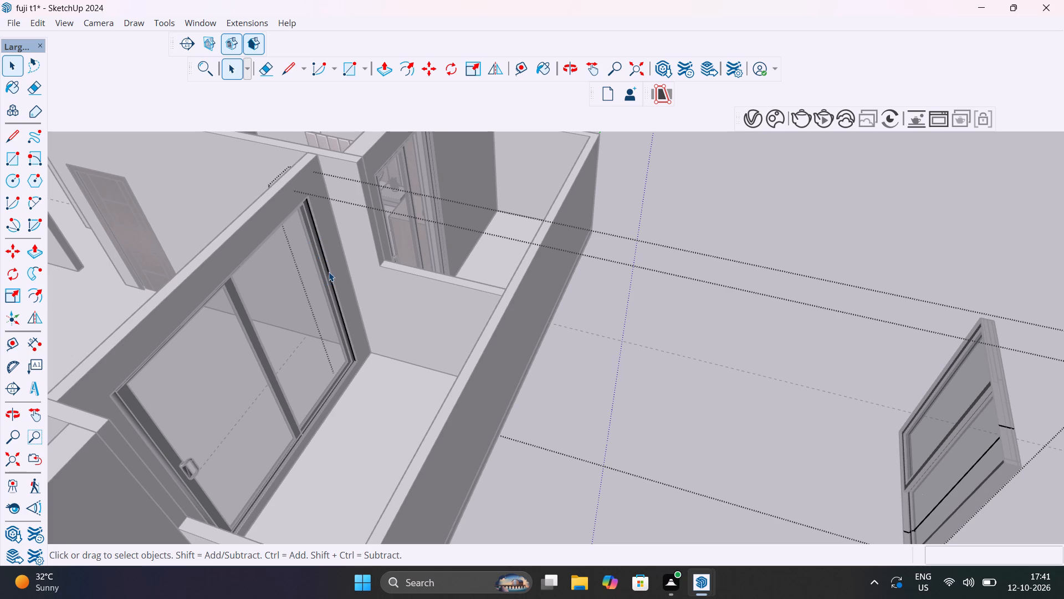
{"action": "left_click", "coordinate": [329, 272]}
{"action": "key", "text": "Delete"}
Delete the stray line segments across the detached window frame outside the balcony and close the line group.
{"action": "left_click", "coordinate": [983, 453]}
{"action": "key", "text": "Delete"}
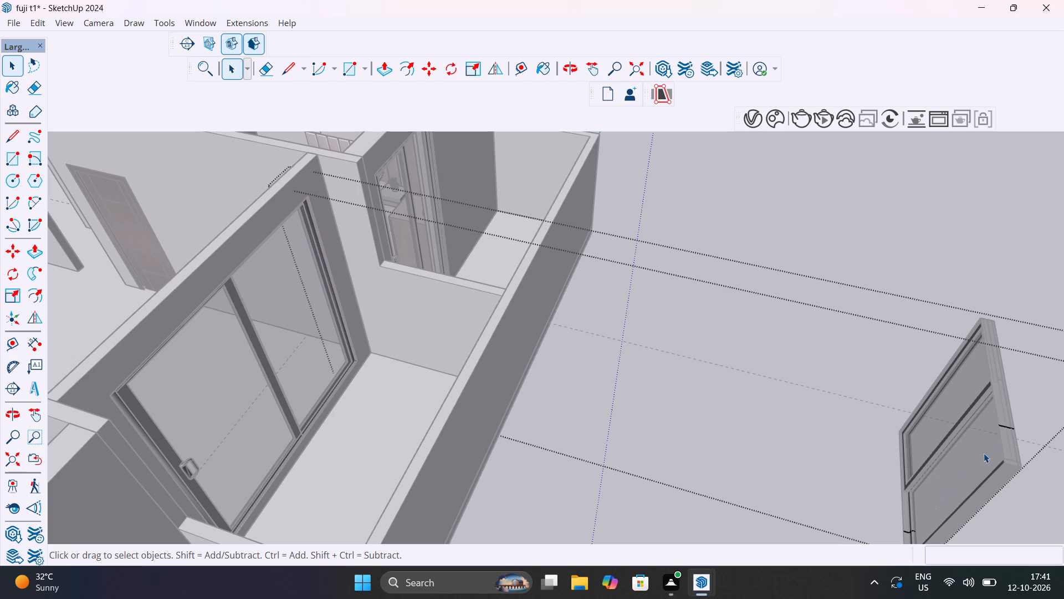
{"action": "left_click", "coordinate": [1010, 430]}
{"action": "key", "text": "Delete"}
{"action": "left_click", "coordinate": [1006, 353]}
{"action": "scroll", "coordinate": [1006, 353], "scroll_direction": "down", "scroll_amount": 12}
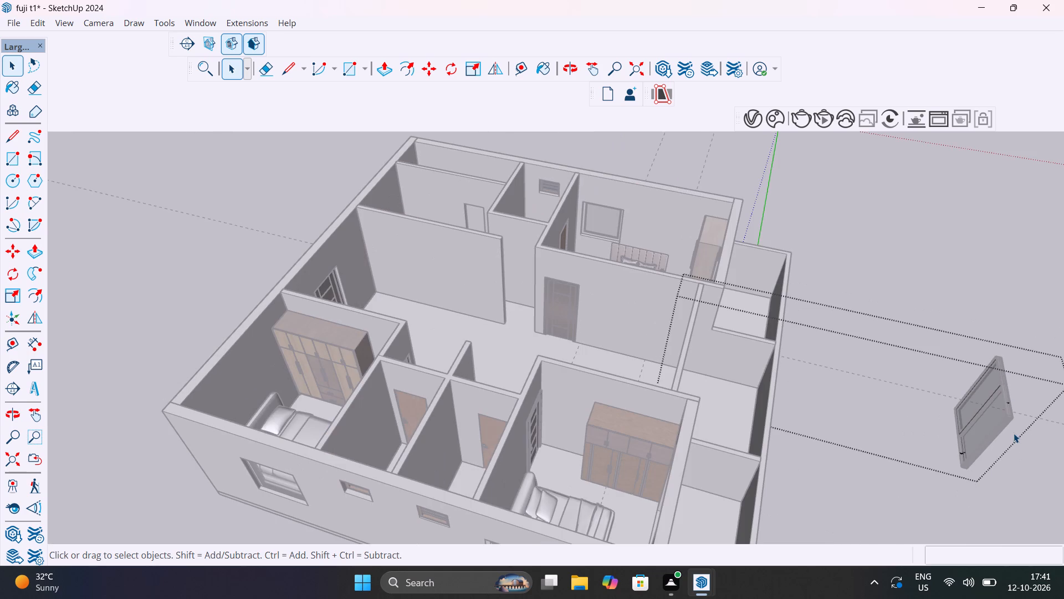
{"action": "left_click", "coordinate": [1003, 408]}
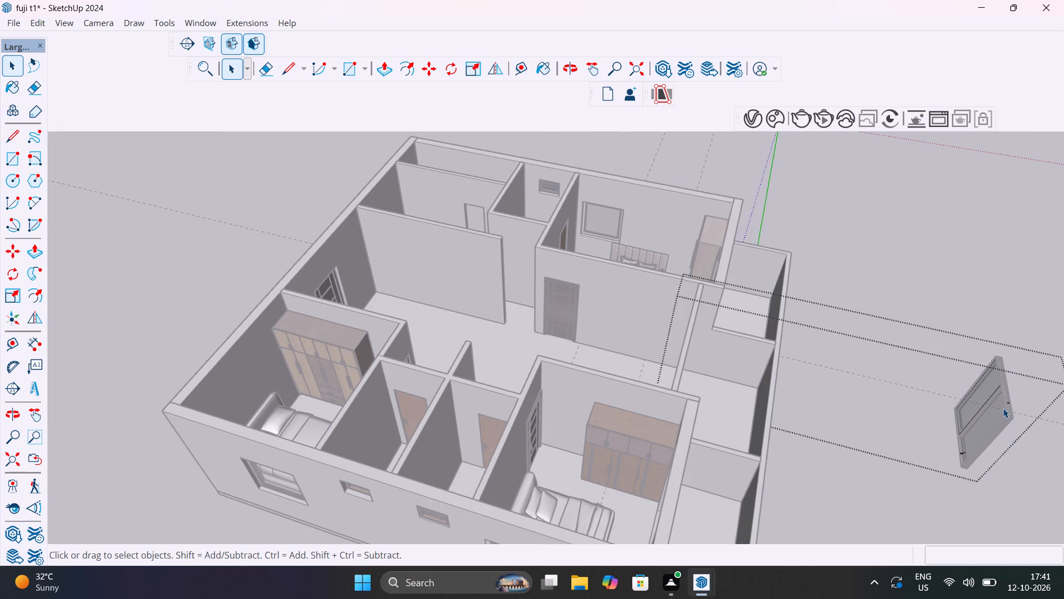
{"action": "left_click", "coordinate": [1004, 414]}
{"action": "left_click", "coordinate": [963, 449]}
{"action": "left_click", "coordinate": [964, 456]}
{"action": "key", "text": "Delete"}
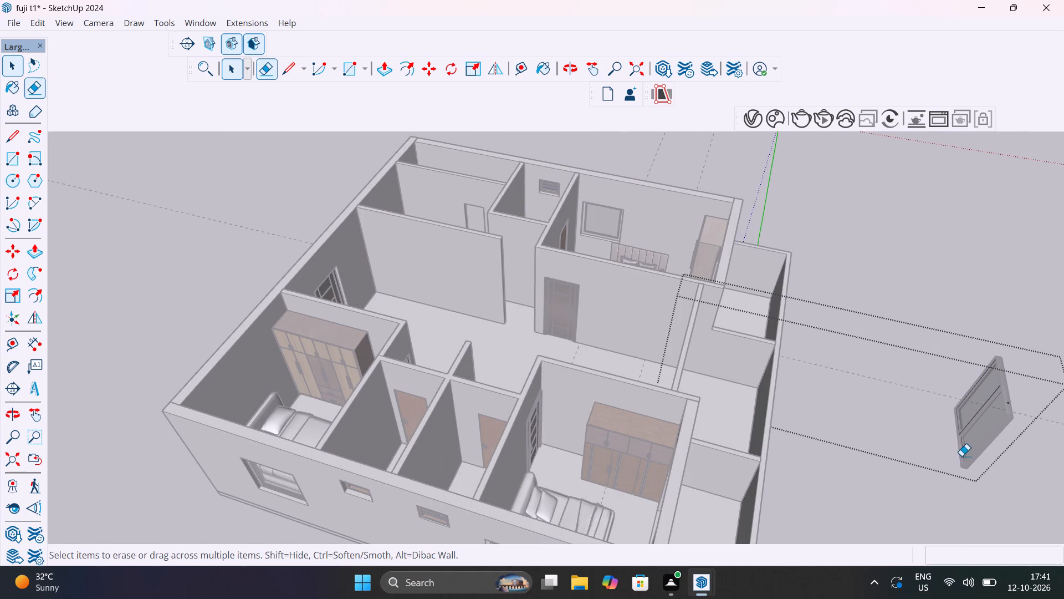
{"action": "key", "text": "e"}
{"action": "left_click_drag", "start_coordinate": [953, 347], "coordinate": [1000, 418]}
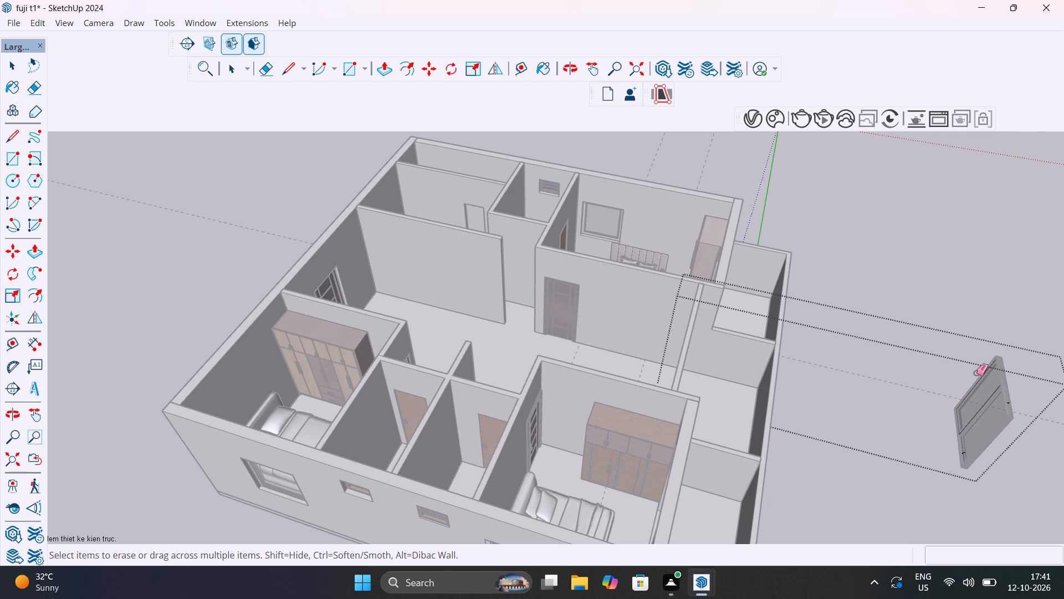
{"action": "key", "text": "space"}
{"action": "left_click", "coordinate": [932, 275]}
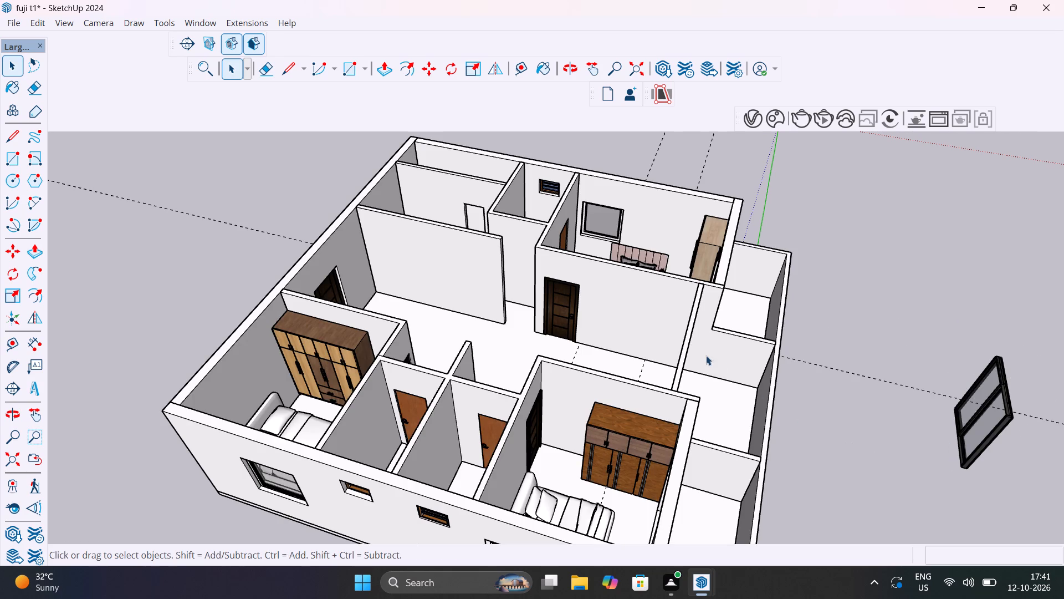
Delete the detached window frame standing outside the balcony.
{"action": "middle_click_drag", "start_coordinate": [706, 356], "coordinate": [798, 360]}
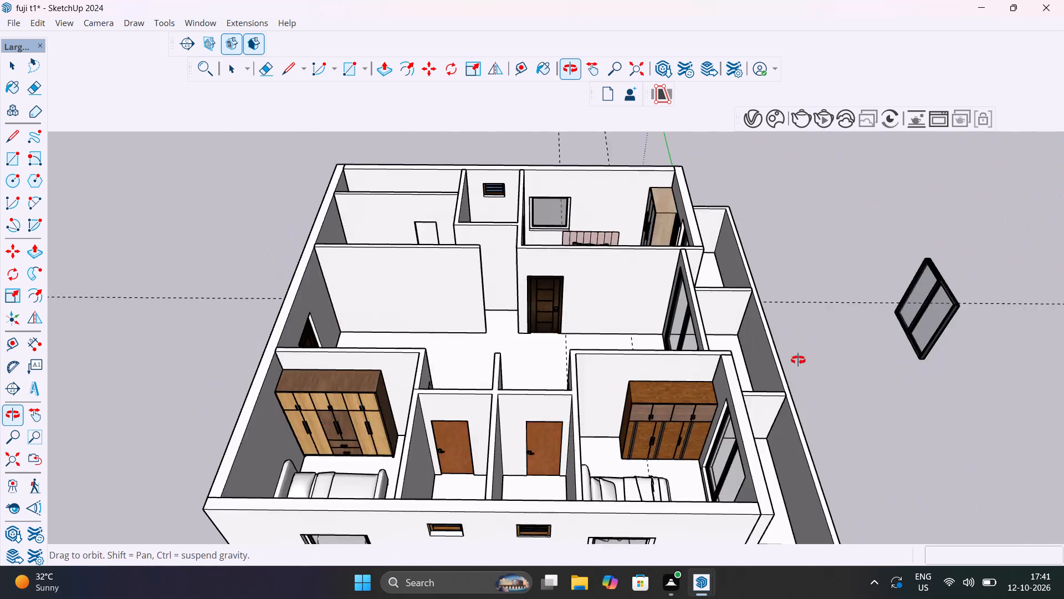
{"action": "middle_click_drag", "start_coordinate": [798, 360], "coordinate": [641, 278]}
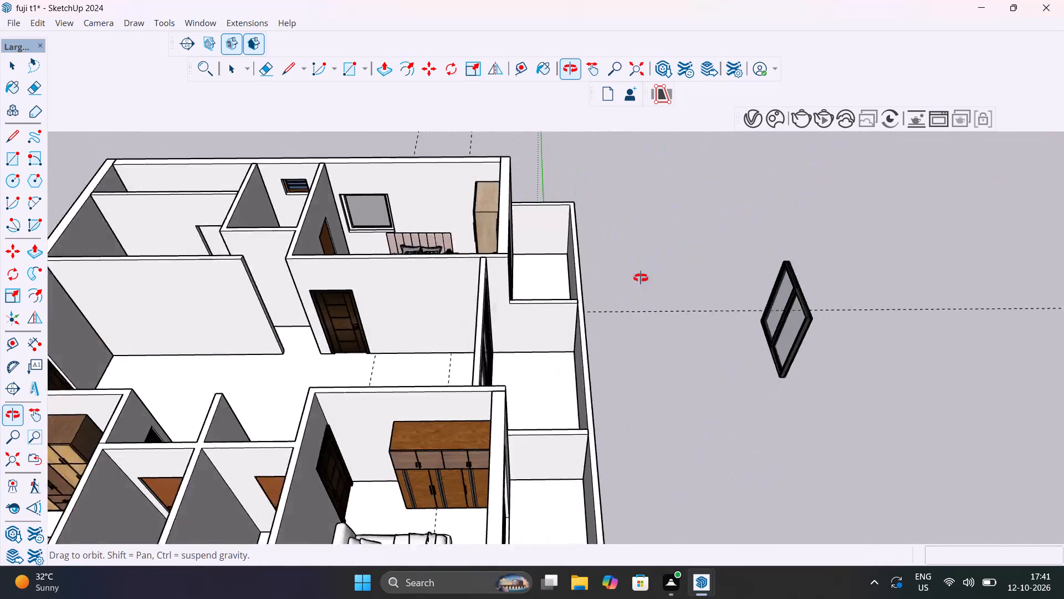
{"action": "middle_click_drag", "start_coordinate": [641, 278], "coordinate": [654, 275]}
{"action": "left_click", "coordinate": [794, 304]}
{"action": "key", "text": "Delete"}
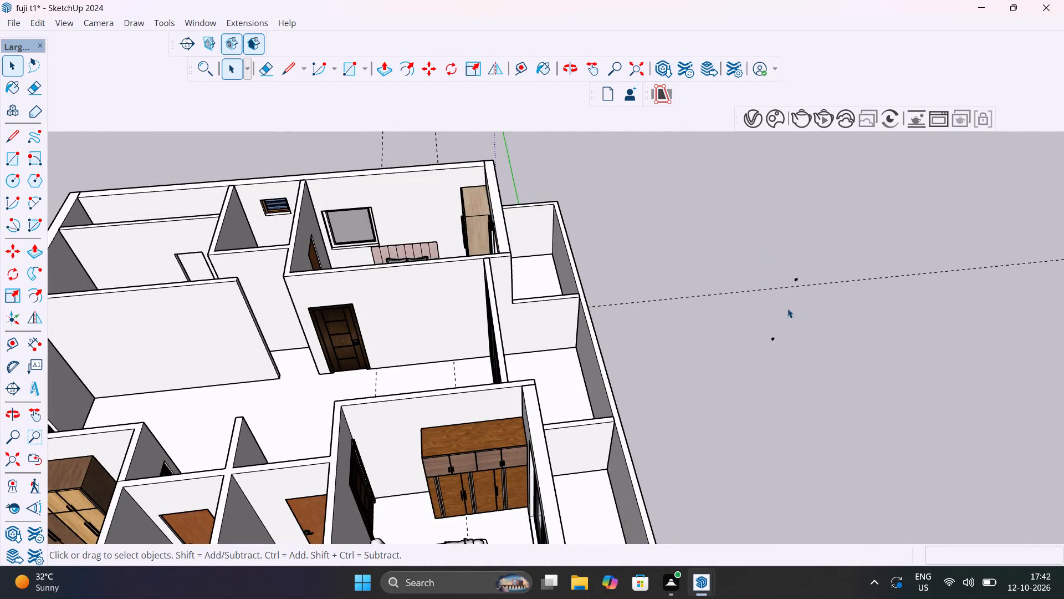
Delete the leftover stray line group together with the guide line running out past the balcony.
{"action": "scroll", "coordinate": [789, 323], "scroll_direction": "up", "scroll_amount": 5}
{"action": "middle_click_drag", "start_coordinate": [784, 362], "coordinate": [831, 337]}
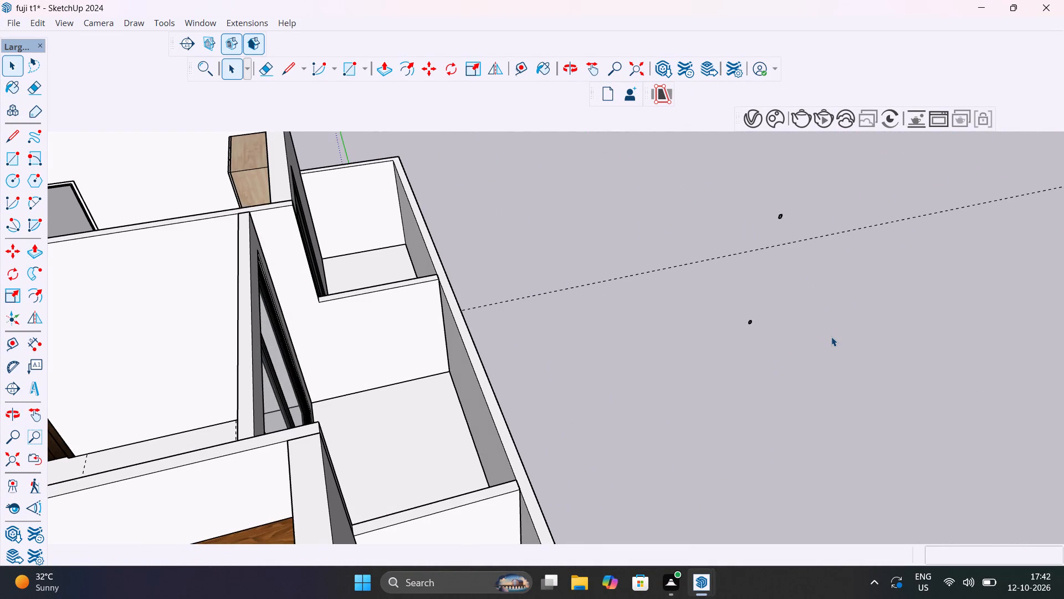
{"action": "left_click_drag", "start_coordinate": [674, 163], "coordinate": [868, 376]}
{"action": "left_click_drag", "start_coordinate": [869, 377], "coordinate": [687, 187]}
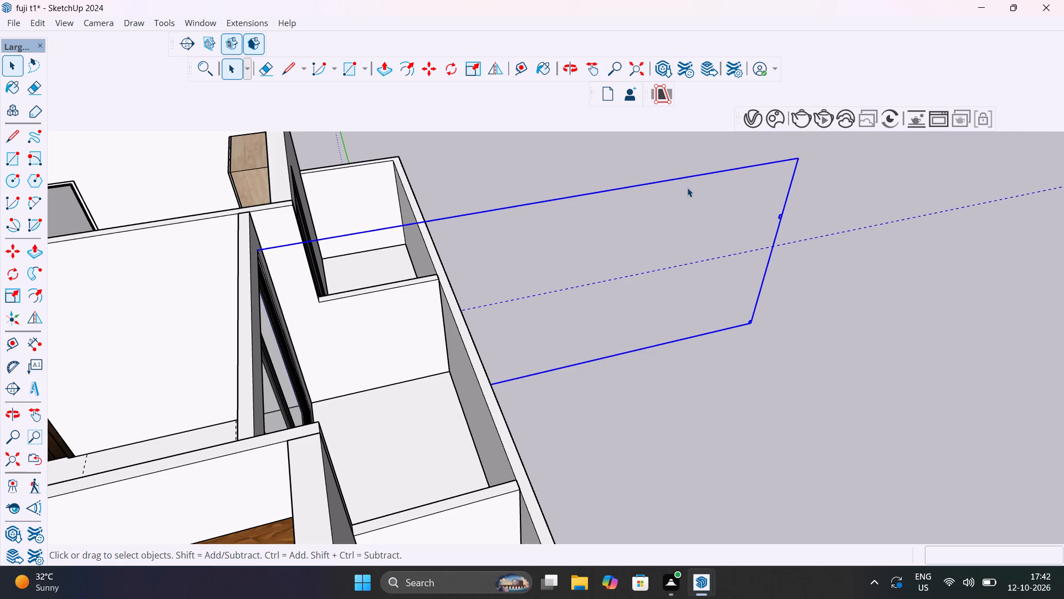
{"action": "key", "text": "Delete"}
Delete the small stray piece lying outside the building near the red axis.
{"action": "scroll", "coordinate": [640, 344], "scroll_direction": "down", "scroll_amount": 7}
{"action": "middle_click_drag", "start_coordinate": [638, 344], "coordinate": [444, 397]}
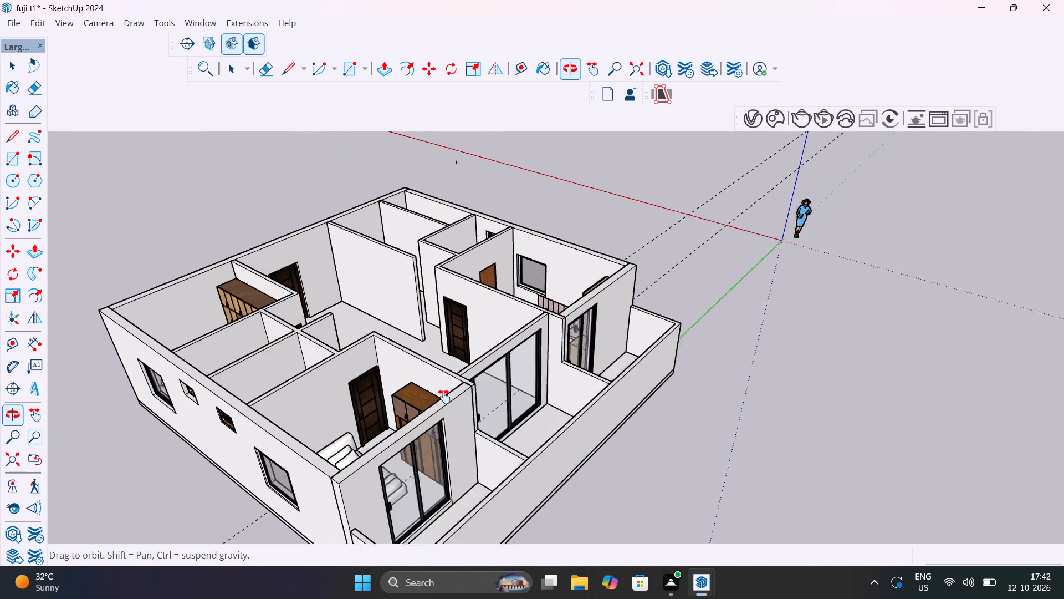
{"action": "middle_click_drag", "start_coordinate": [444, 397], "coordinate": [895, 596]}
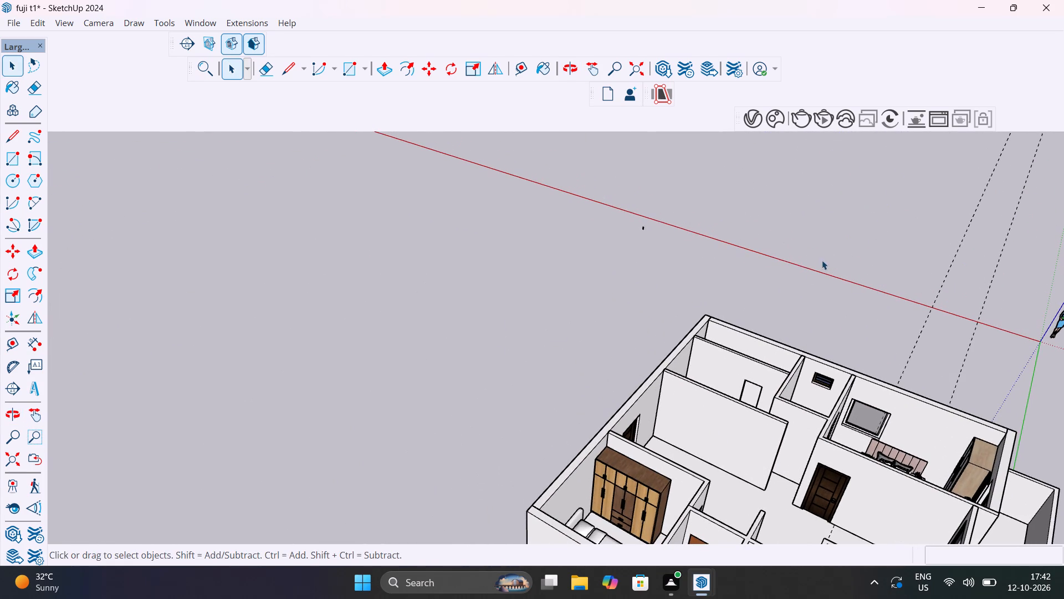
{"action": "left_click_drag", "start_coordinate": [810, 268], "coordinate": [510, 169]}
{"action": "key", "text": "Delete"}
Examine the whole apartment from above, then the two wardrobe bedrooms and the small rooms between them.
{"action": "scroll", "coordinate": [583, 243], "scroll_direction": "down", "scroll_amount": 9}
{"action": "middle_click_drag", "start_coordinate": [709, 354], "coordinate": [378, 341]}
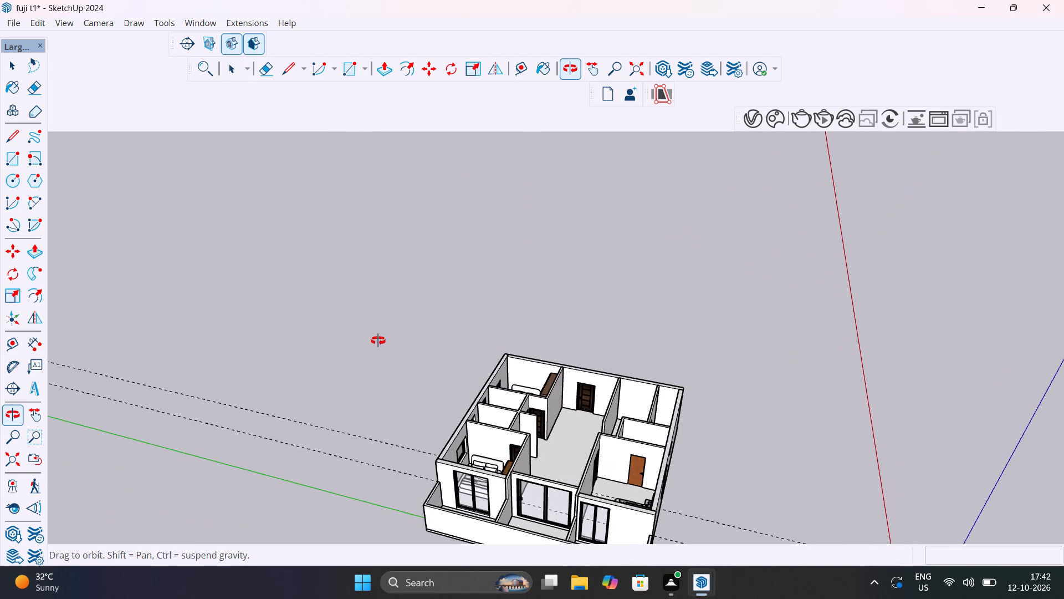
{"action": "middle_click_drag", "start_coordinate": [378, 341], "coordinate": [310, 219]}
{"action": "scroll", "coordinate": [310, 219], "scroll_direction": "down", "scroll_amount": 1}
{"action": "scroll", "coordinate": [633, 453], "scroll_direction": "up", "scroll_amount": 6}
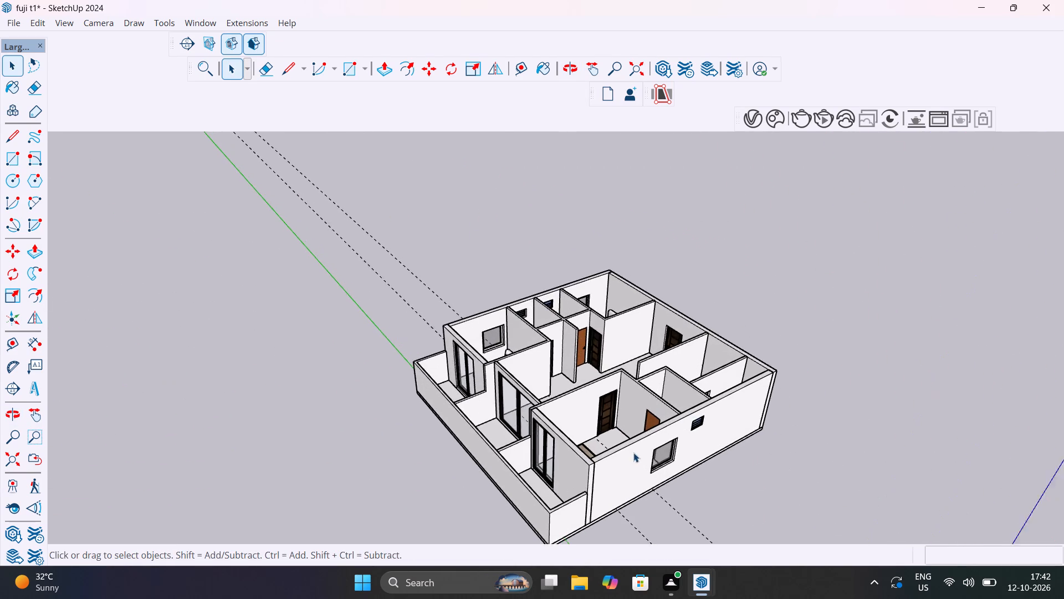
{"action": "middle_click_drag", "start_coordinate": [689, 449], "coordinate": [538, 524]}
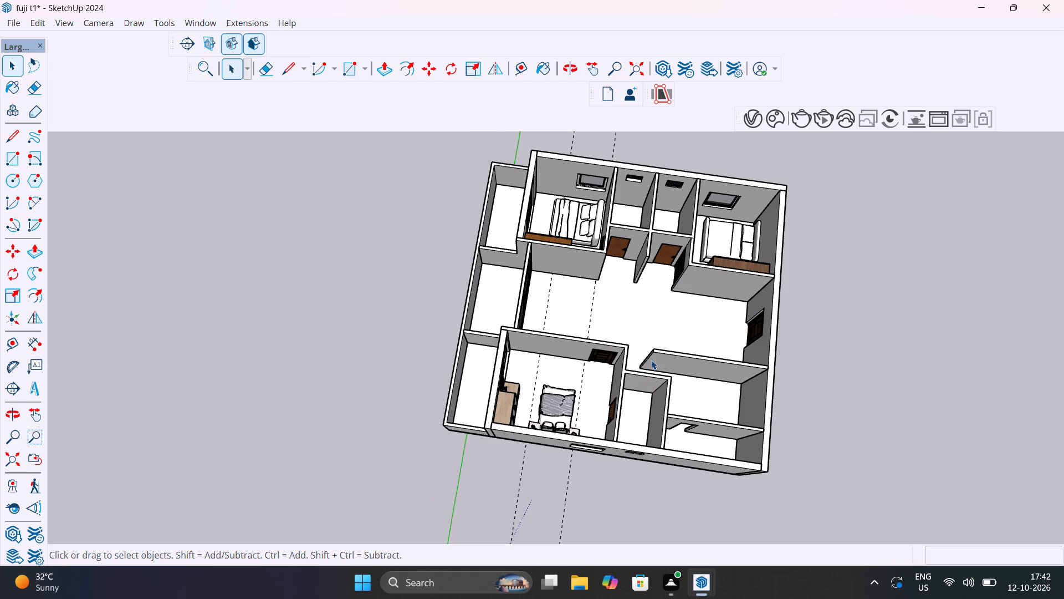
{"action": "scroll", "coordinate": [651, 360], "scroll_direction": "up", "scroll_amount": 3}
{"action": "middle_click_drag", "start_coordinate": [602, 357], "coordinate": [542, 434], "text": "shift"}
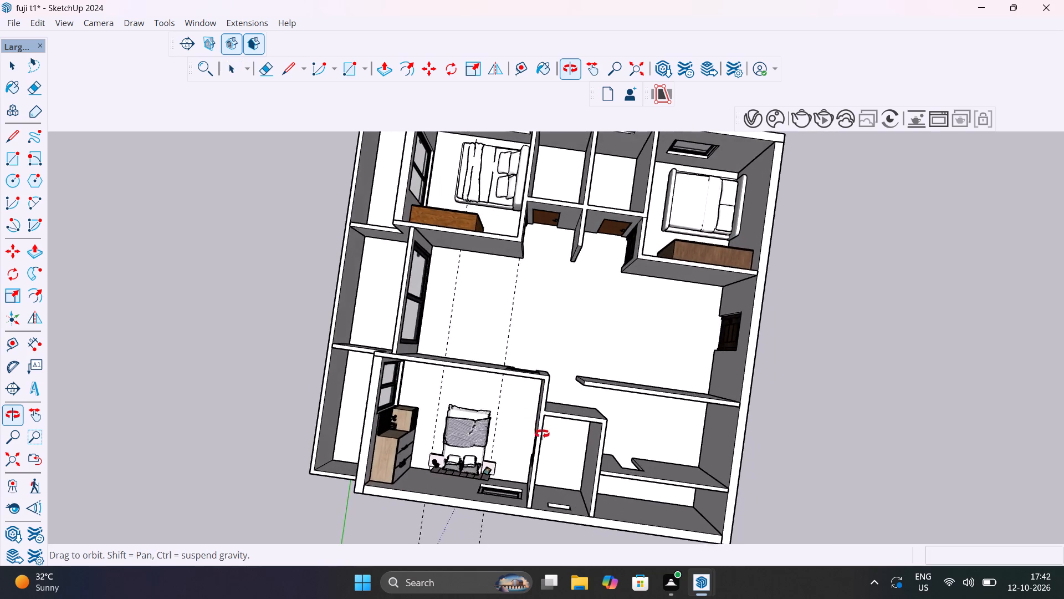
{"action": "middle_click_drag", "start_coordinate": [542, 434], "coordinate": [620, 409], "text": "shift"}
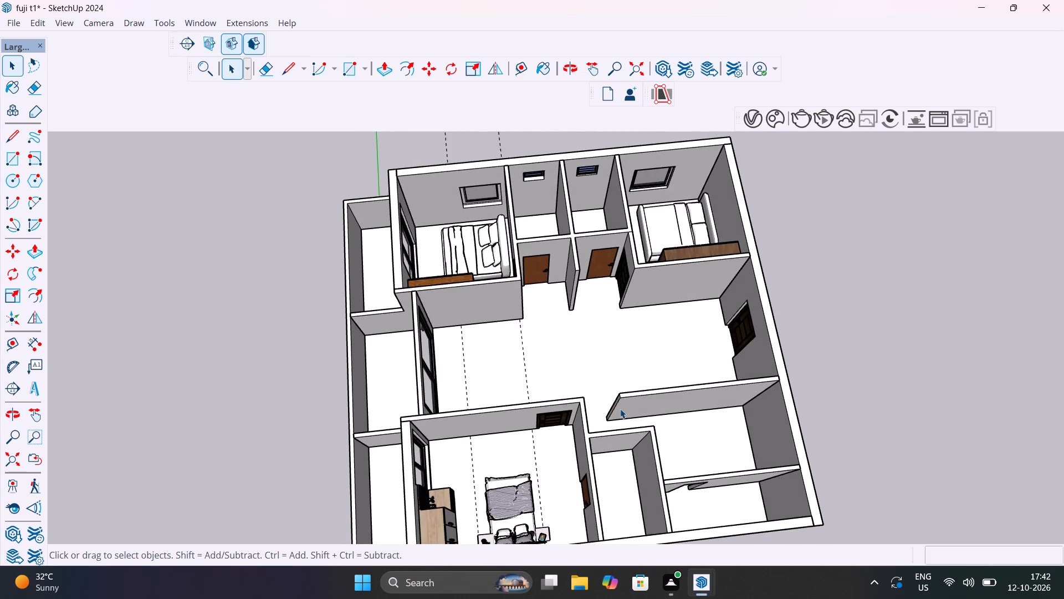
{"action": "scroll", "coordinate": [544, 403], "scroll_direction": "down", "scroll_amount": 6}
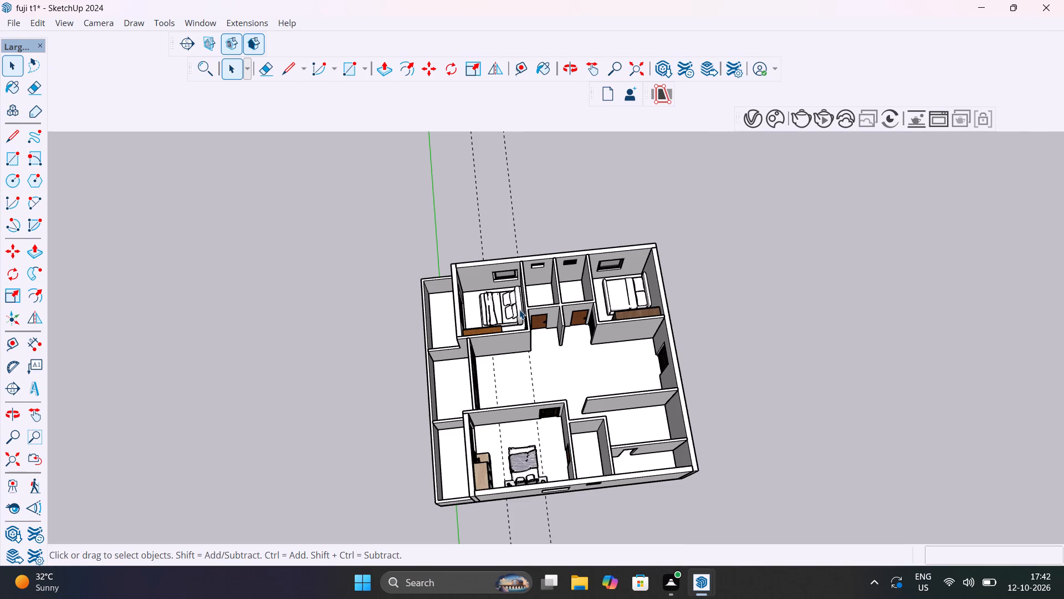
{"action": "scroll", "coordinate": [550, 328], "scroll_direction": "up", "scroll_amount": 6}
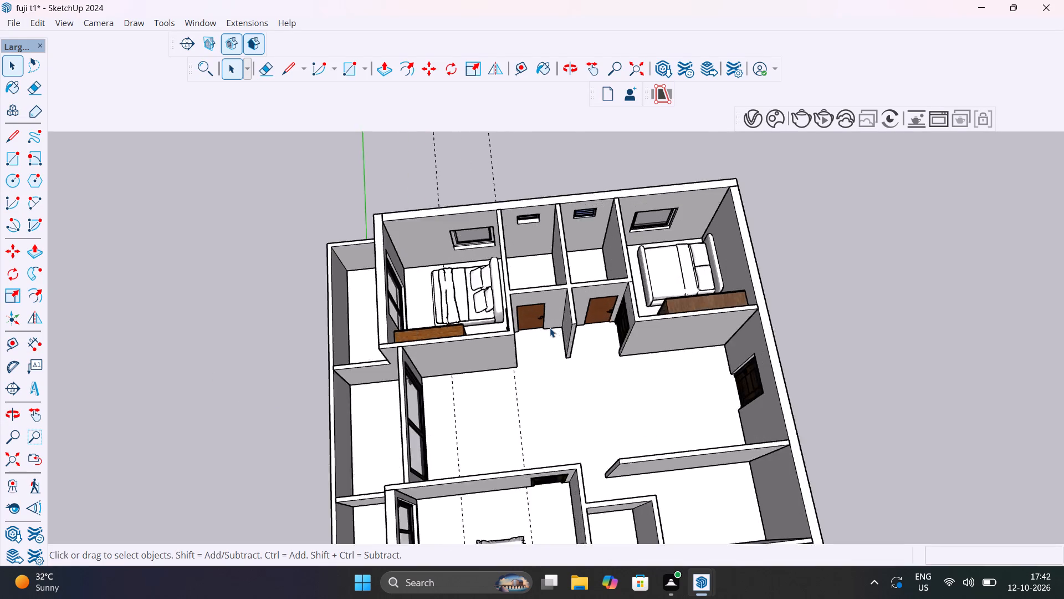
{"action": "scroll", "coordinate": [550, 328], "scroll_direction": "up", "scroll_amount": 6}
{"action": "scroll", "coordinate": [561, 351], "scroll_direction": "down", "scroll_amount": 6}
{"action": "scroll", "coordinate": [549, 273], "scroll_direction": "up", "scroll_amount": 5}
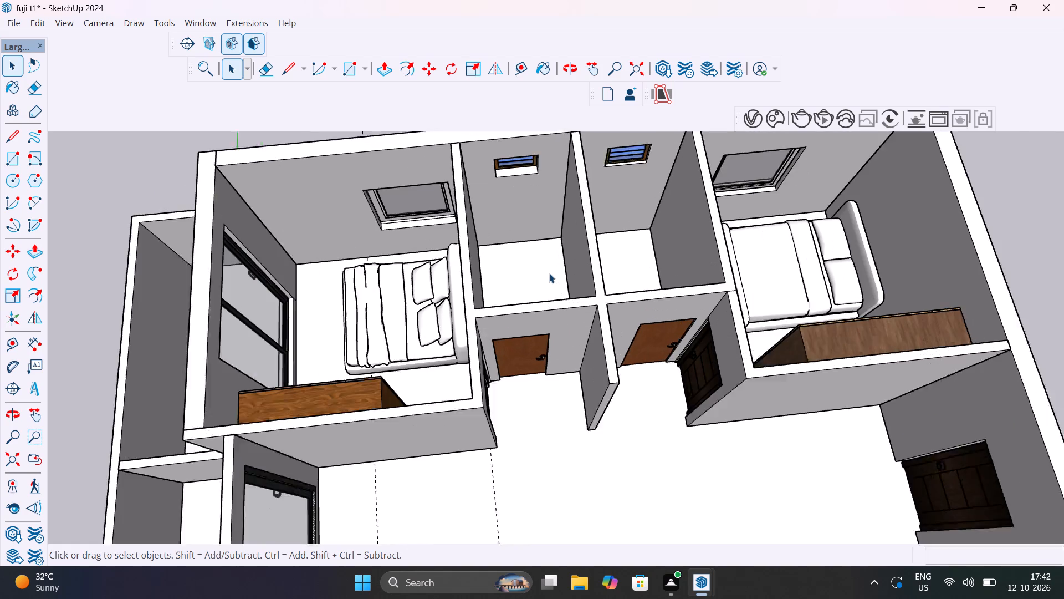
{"action": "middle_click_drag", "start_coordinate": [526, 295], "coordinate": [667, 427]}
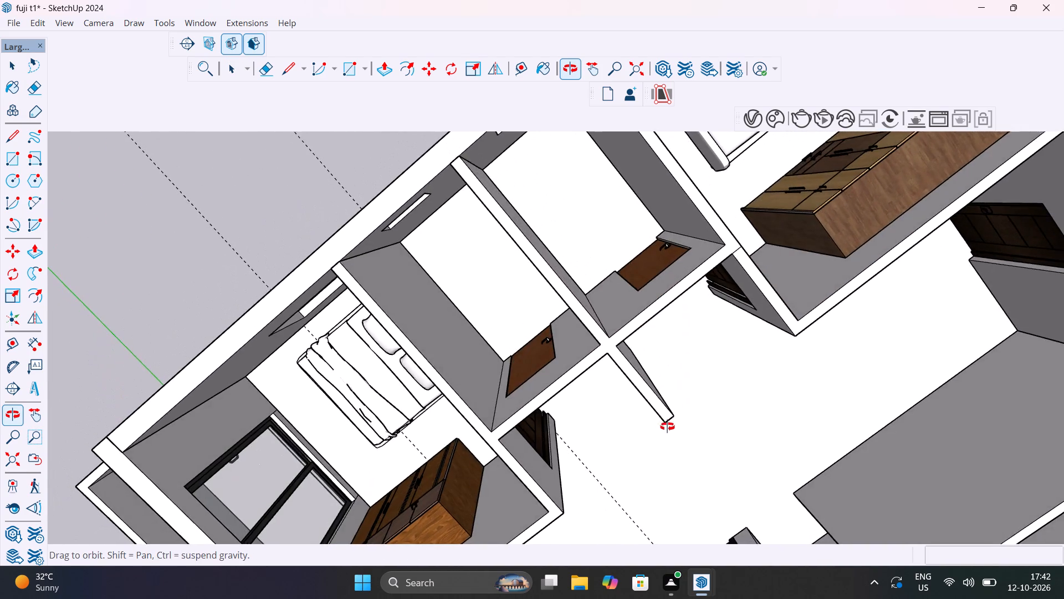
{"action": "middle_click_drag", "start_coordinate": [667, 427], "coordinate": [786, 208]}
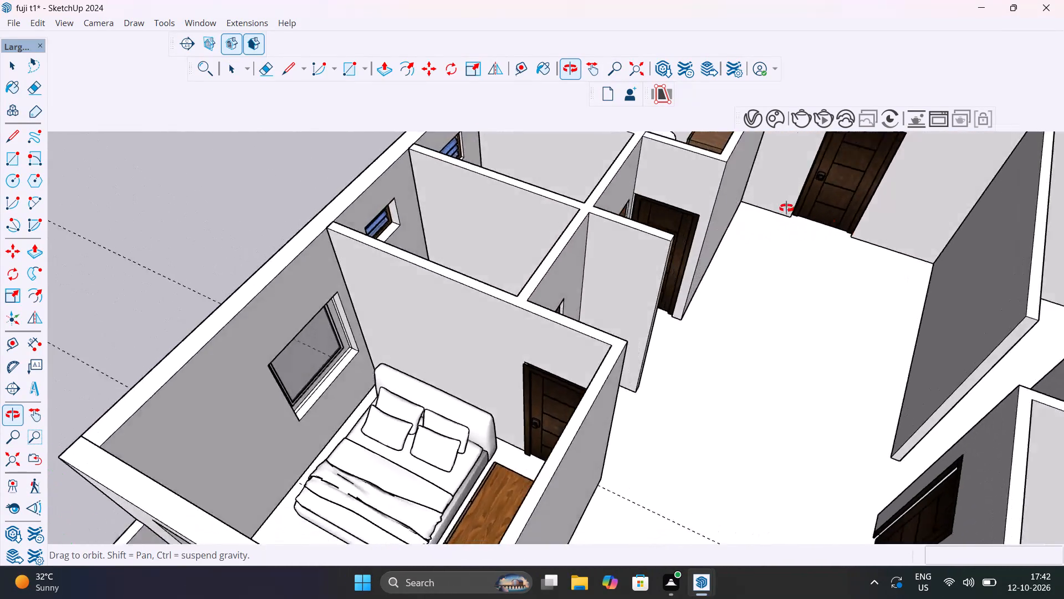
{"action": "middle_click_drag", "start_coordinate": [786, 208], "coordinate": [360, 256]}
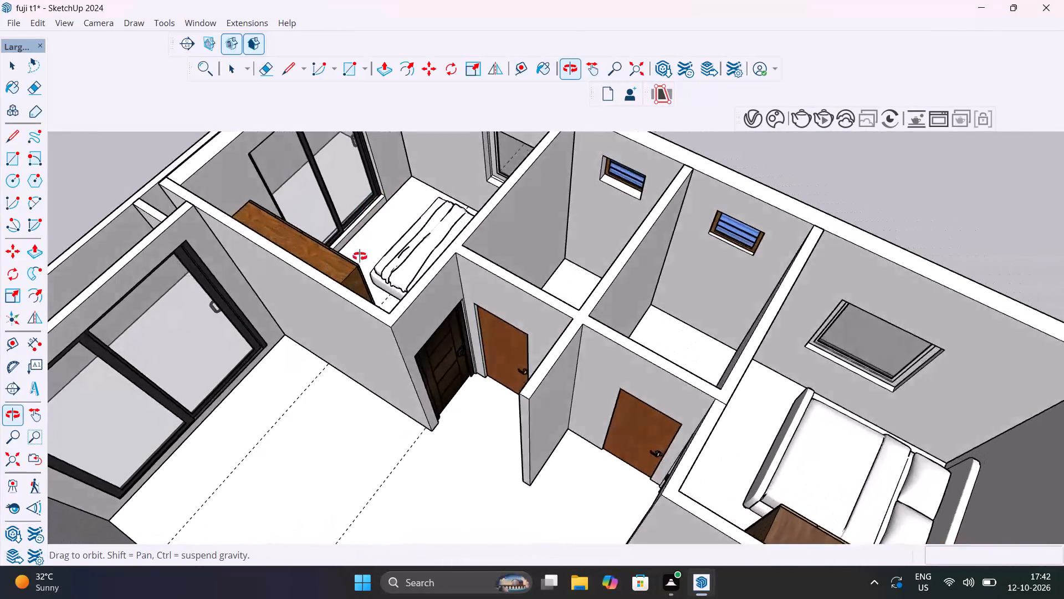
{"action": "middle_click_drag", "start_coordinate": [360, 256], "coordinate": [564, 251]}
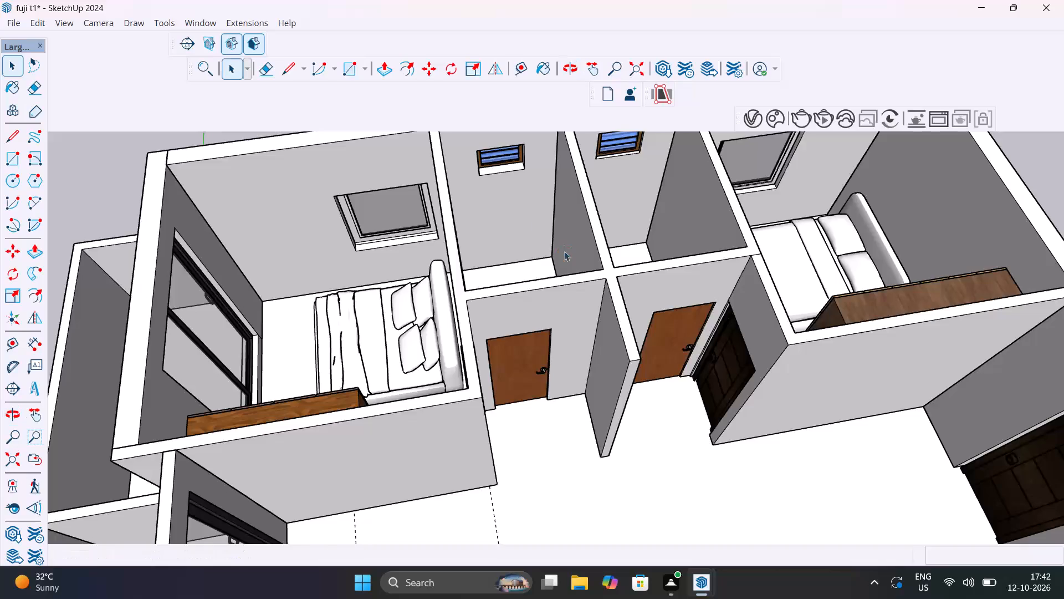
Examine the two small rooms between the bedrooms, checking their doors, floors and louvred windows from inside and outside.
{"action": "scroll", "coordinate": [521, 205], "scroll_direction": "up", "scroll_amount": 6}
{"action": "middle_click_drag", "start_coordinate": [535, 265], "coordinate": [533, 355], "text": "shift"}
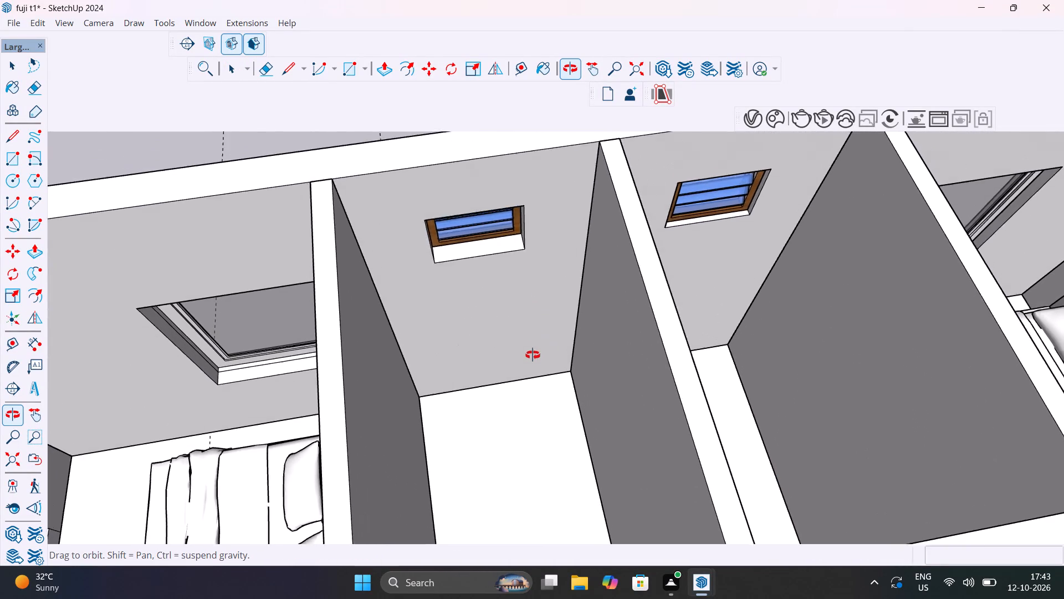
{"action": "middle_click_drag", "start_coordinate": [533, 355], "coordinate": [552, 307], "text": "shift"}
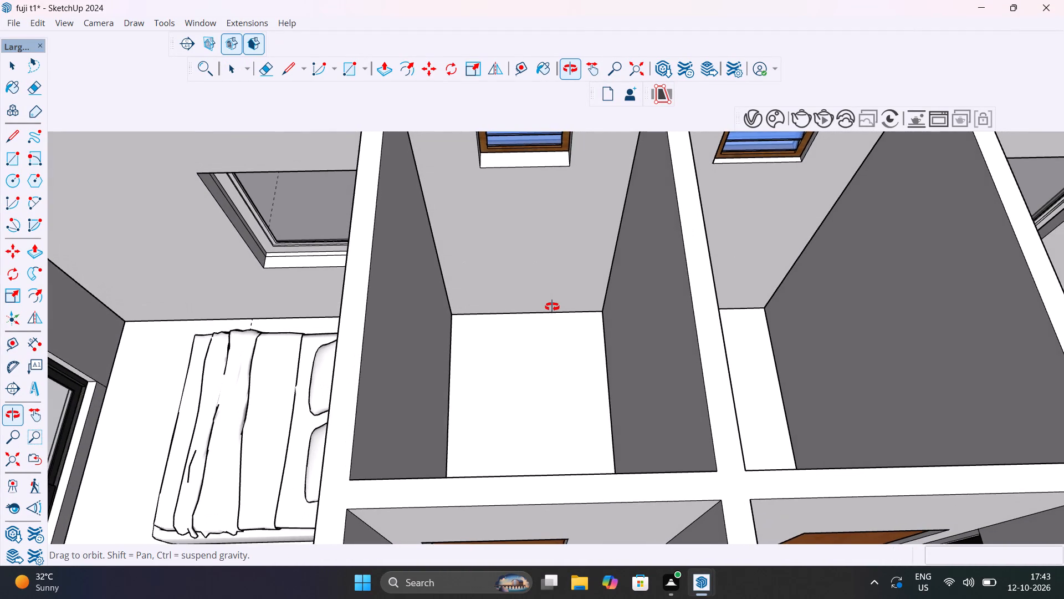
{"action": "middle_click_drag", "start_coordinate": [552, 307], "coordinate": [553, 307], "text": "shift"}
{"action": "middle_click_drag", "start_coordinate": [627, 339], "coordinate": [691, 366]}
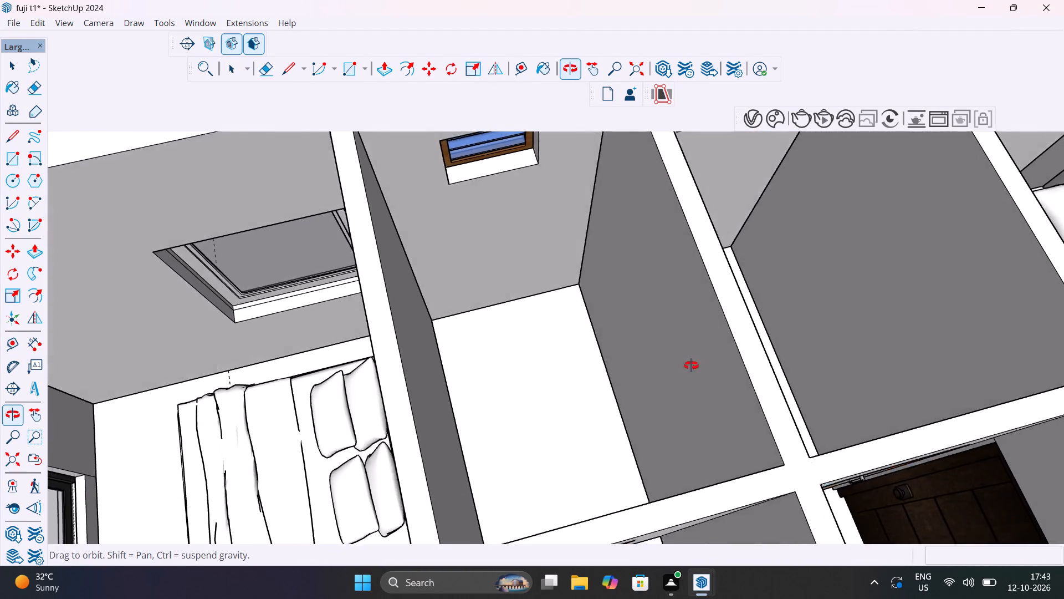
{"action": "middle_click_drag", "start_coordinate": [691, 366], "coordinate": [753, 405]}
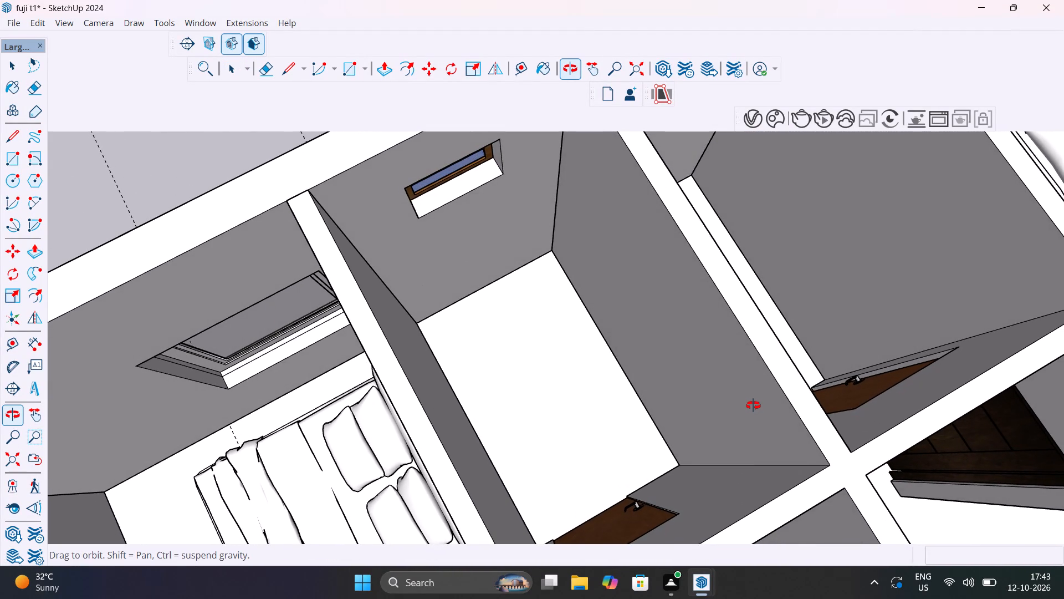
{"action": "middle_click_drag", "start_coordinate": [753, 405], "coordinate": [618, 401]}
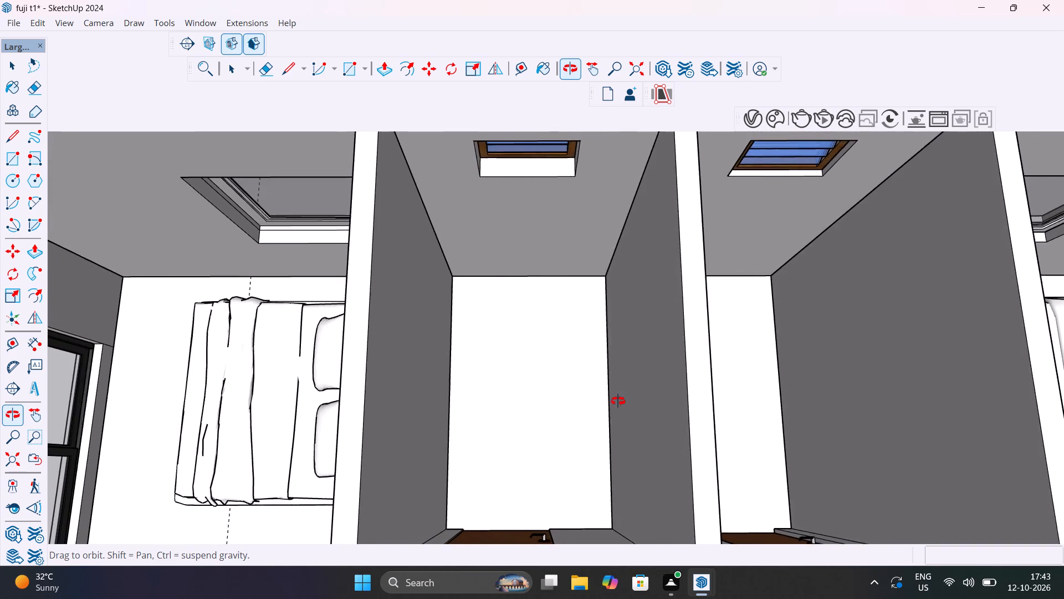
{"action": "middle_click_drag", "start_coordinate": [618, 401], "coordinate": [146, 383]}
{"action": "middle_click_drag", "start_coordinate": [367, 336], "coordinate": [201, 384]}
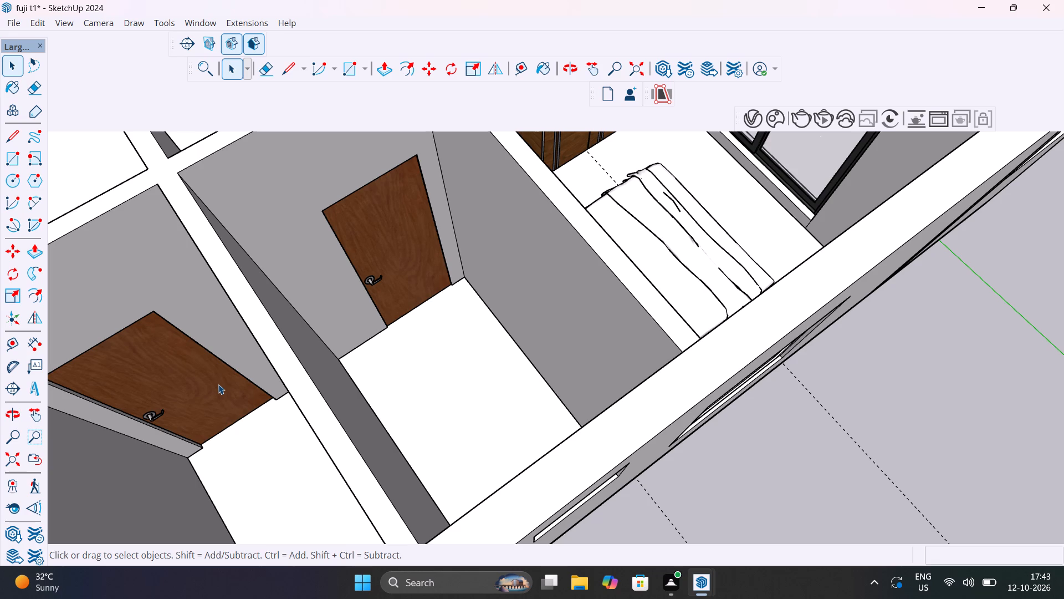
{"action": "scroll", "coordinate": [371, 400], "scroll_direction": "up", "scroll_amount": 4}
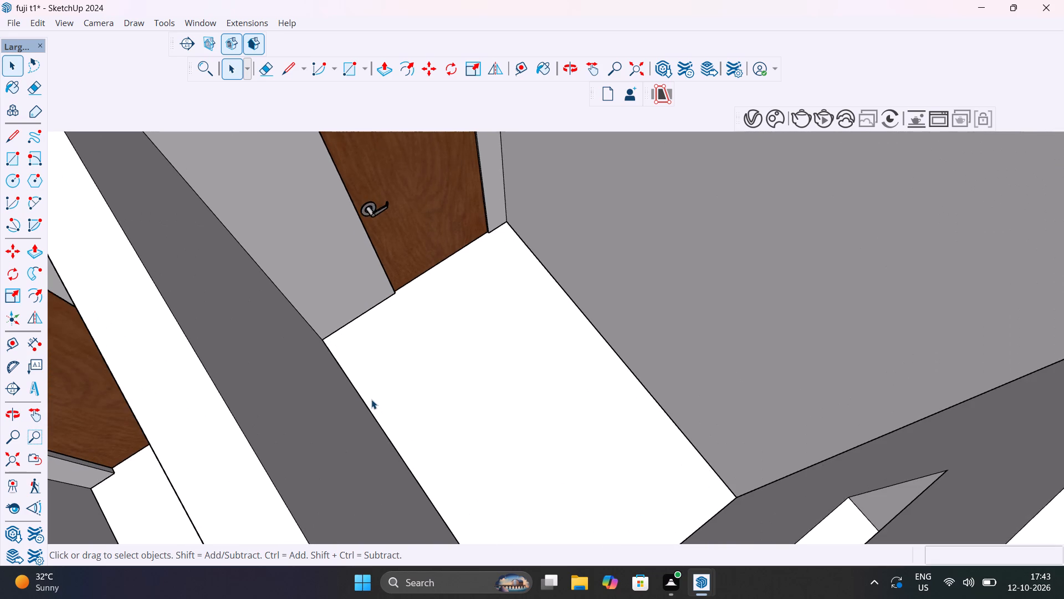
{"action": "middle_click_drag", "start_coordinate": [531, 337], "coordinate": [516, 282], "text": "shift"}
{"action": "scroll", "coordinate": [516, 282], "scroll_direction": "down", "scroll_amount": 3}
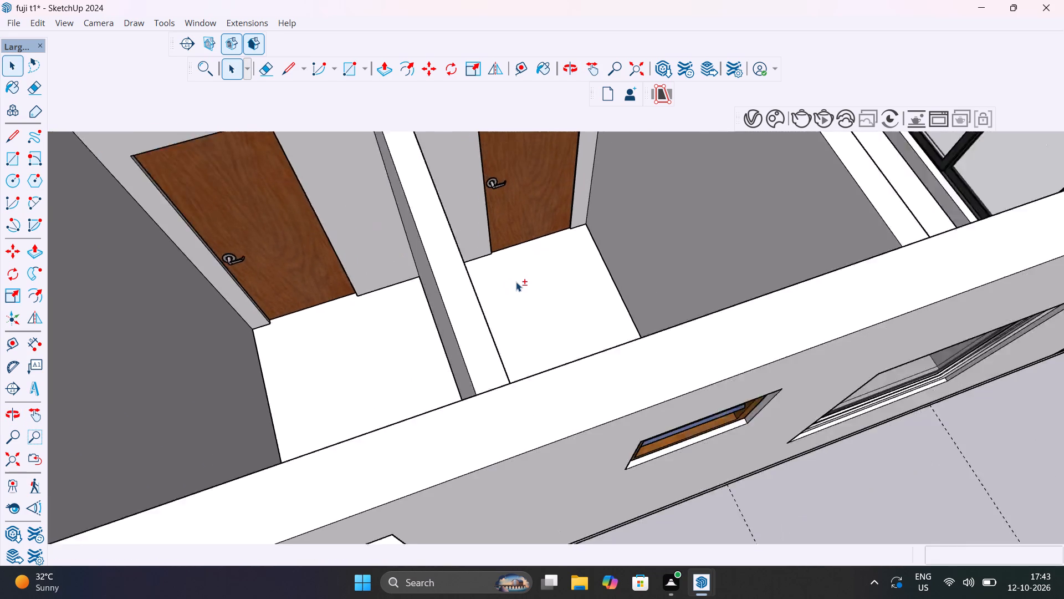
{"action": "scroll", "coordinate": [516, 282], "scroll_direction": "down", "scroll_amount": 2}
{"action": "middle_click_drag", "start_coordinate": [534, 291], "coordinate": [570, 392]}
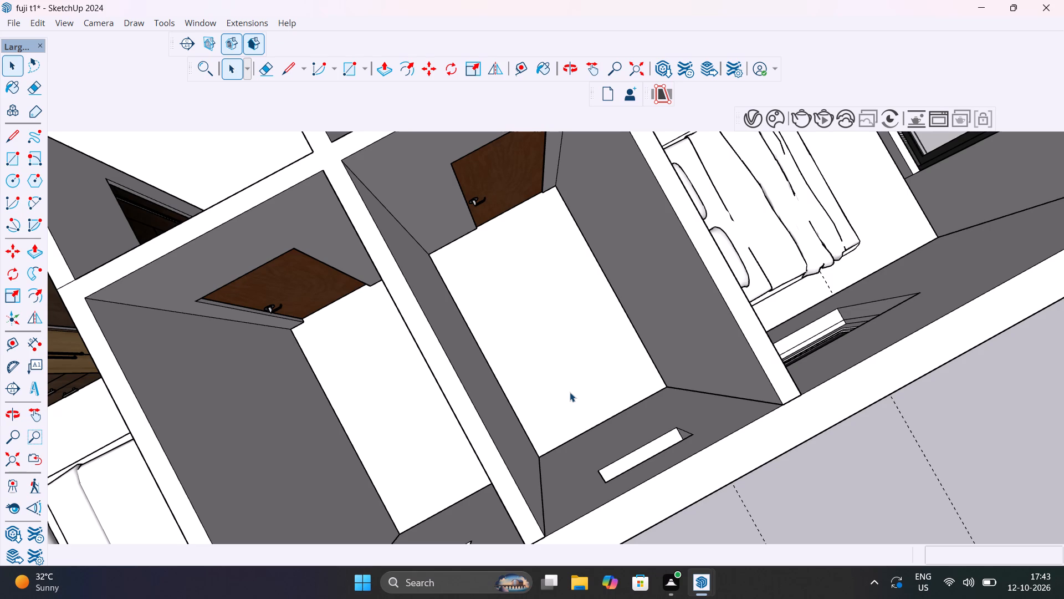
{"action": "middle_click_drag", "start_coordinate": [583, 383], "coordinate": [618, 210]}
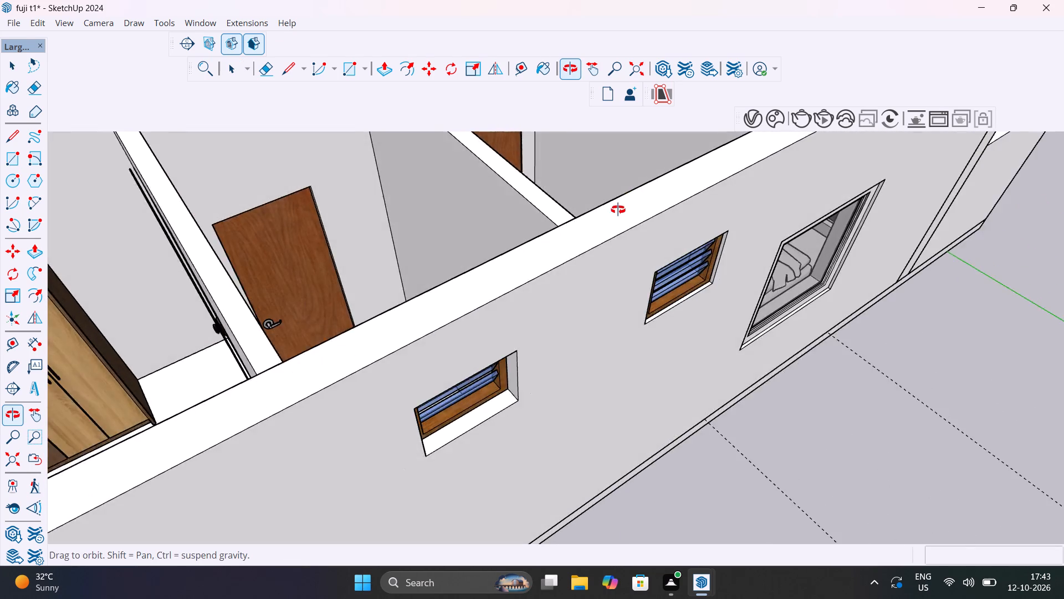
{"action": "middle_click_drag", "start_coordinate": [618, 210], "coordinate": [631, 248]}
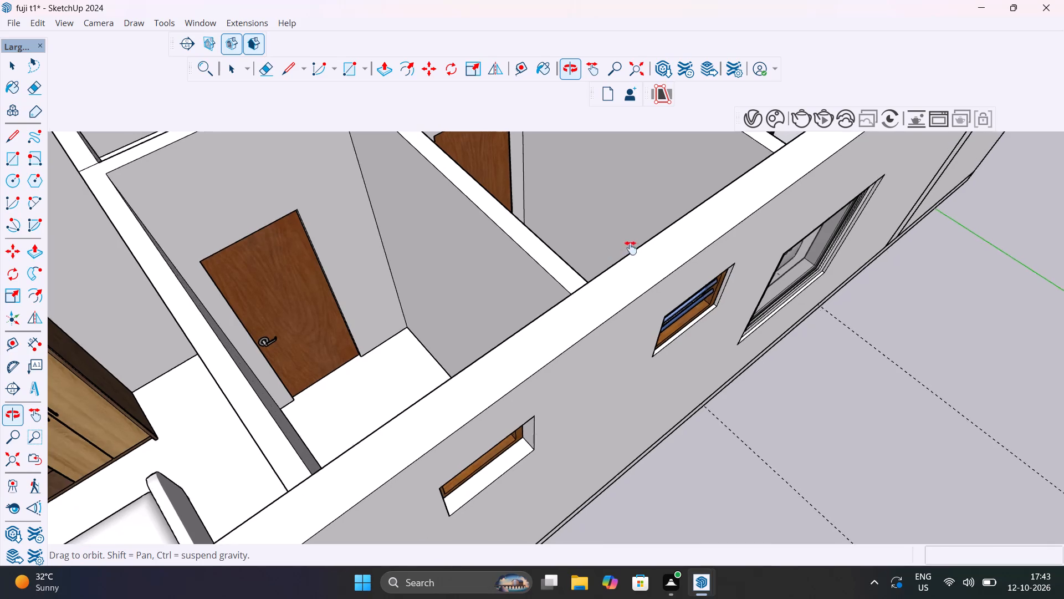
{"action": "middle_click_drag", "start_coordinate": [631, 248], "coordinate": [711, 382]}
{"action": "scroll", "coordinate": [594, 341], "scroll_direction": "down", "scroll_amount": 12}
Examine the bedroom with the white three-door wardrobe and the living room's sliding glass door to the balcony.
{"action": "middle_click_drag", "start_coordinate": [590, 343], "coordinate": [842, 263]}
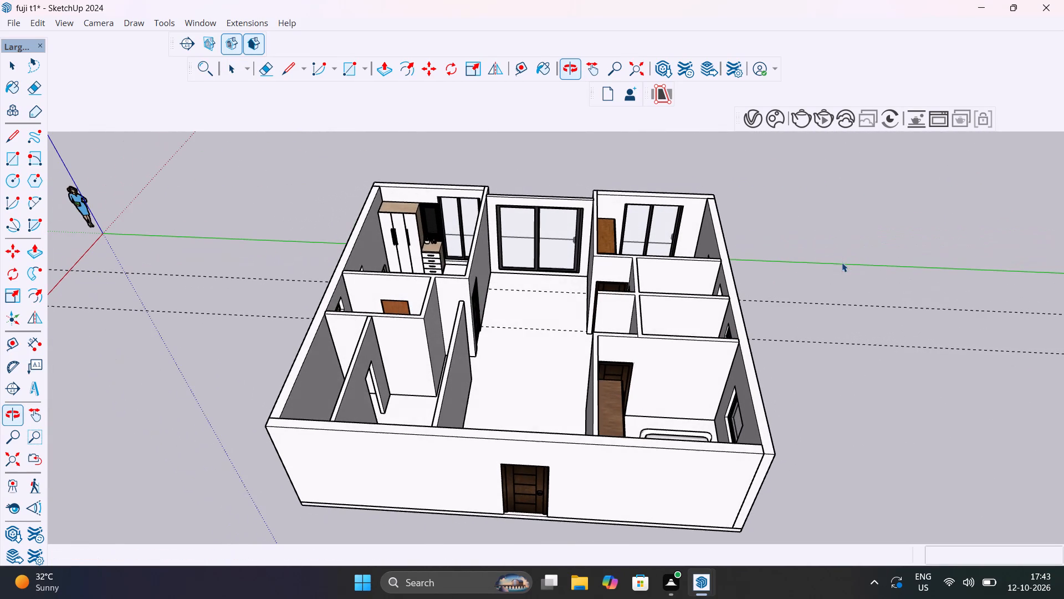
{"action": "scroll", "coordinate": [420, 216], "scroll_direction": "up", "scroll_amount": 16}
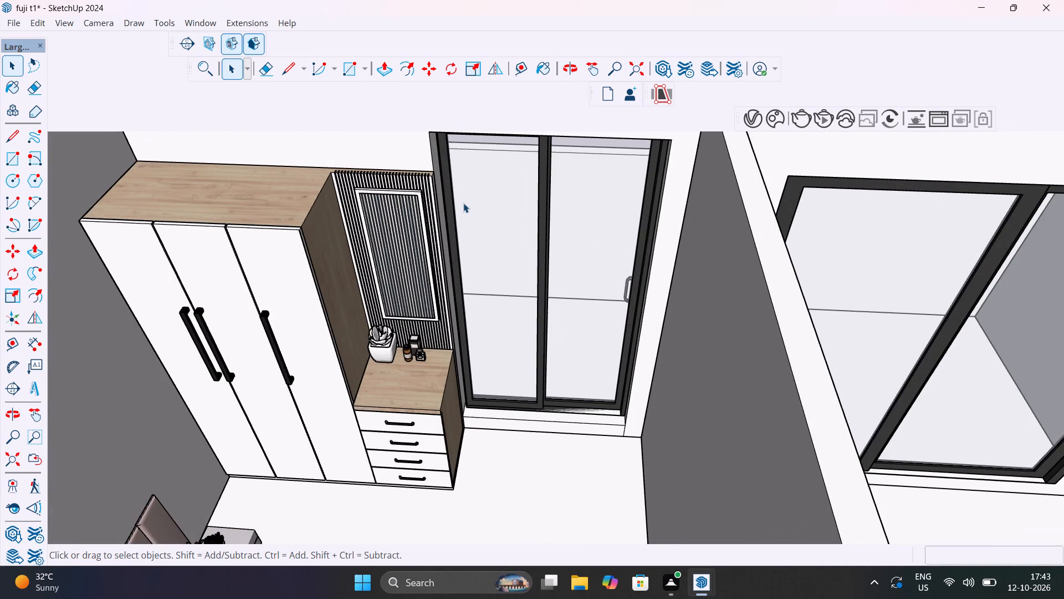
{"action": "middle_click_drag", "start_coordinate": [485, 245], "coordinate": [346, 251], "text": "shift"}
{"action": "scroll", "coordinate": [349, 251], "scroll_direction": "up", "scroll_amount": 1, "text": "shift"}
{"action": "scroll", "coordinate": [603, 324], "scroll_direction": "down", "scroll_amount": 7}
{"action": "middle_click_drag", "start_coordinate": [662, 327], "coordinate": [625, 314], "text": "shift"}
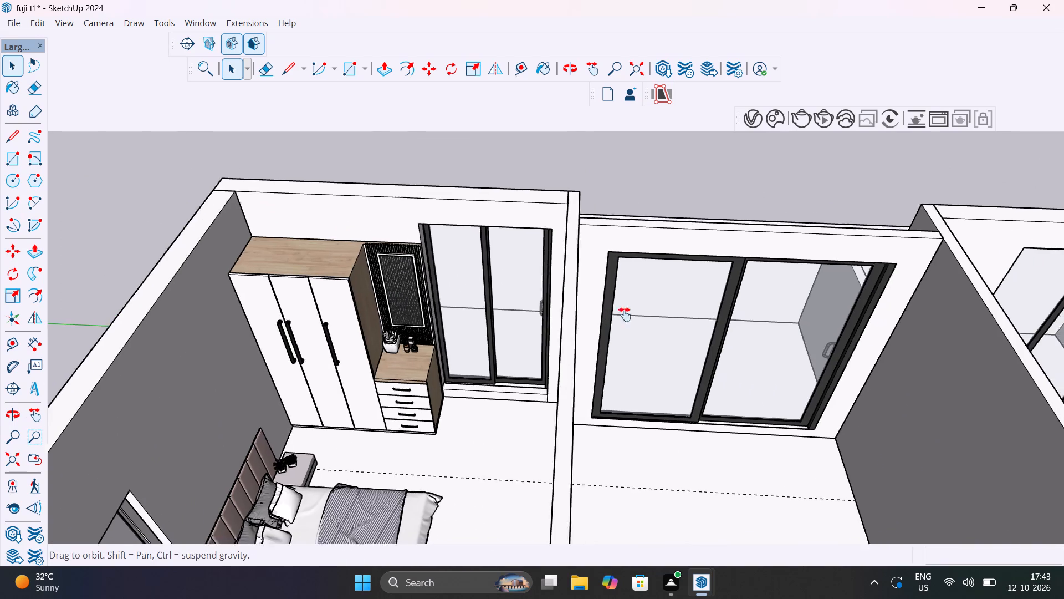
{"action": "middle_click_drag", "start_coordinate": [625, 314], "coordinate": [524, 229], "text": "shift"}
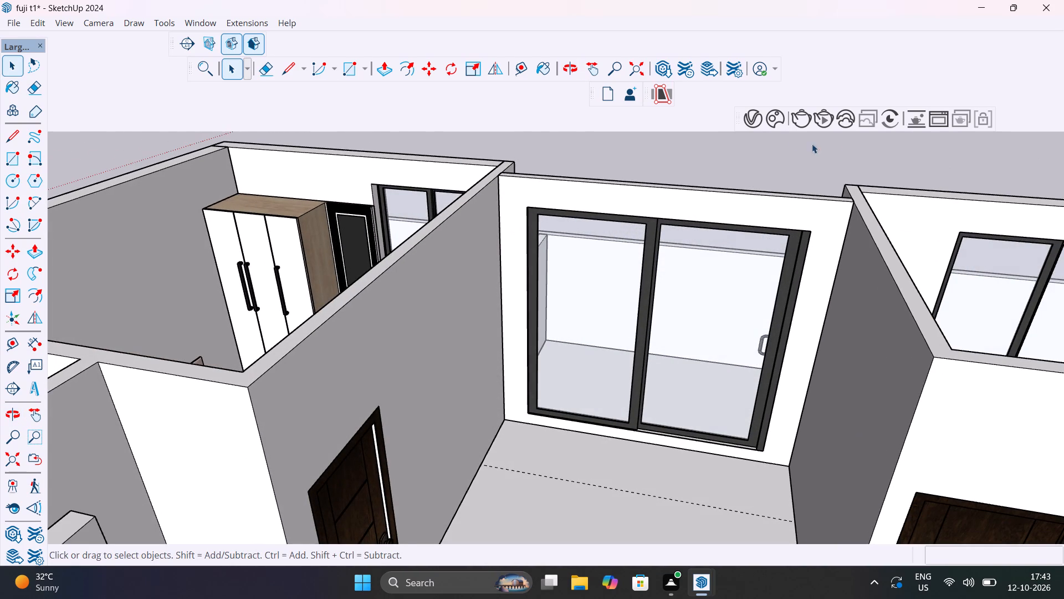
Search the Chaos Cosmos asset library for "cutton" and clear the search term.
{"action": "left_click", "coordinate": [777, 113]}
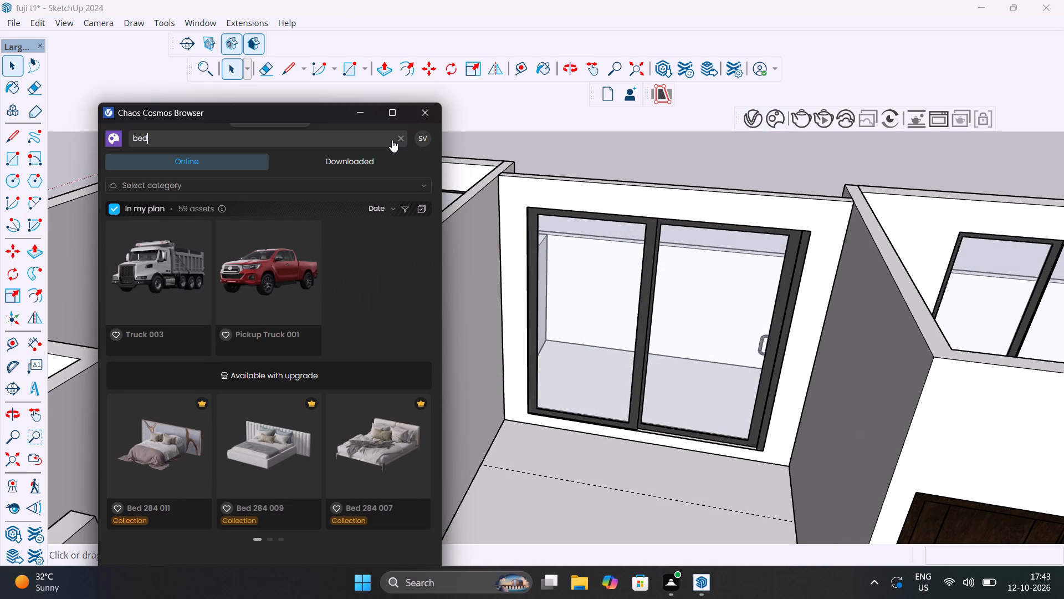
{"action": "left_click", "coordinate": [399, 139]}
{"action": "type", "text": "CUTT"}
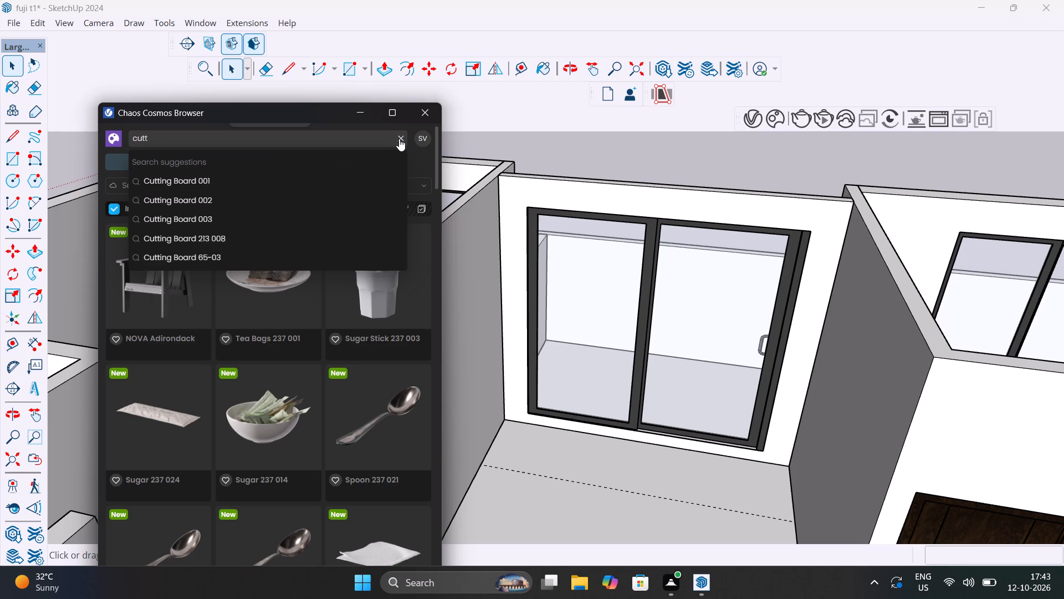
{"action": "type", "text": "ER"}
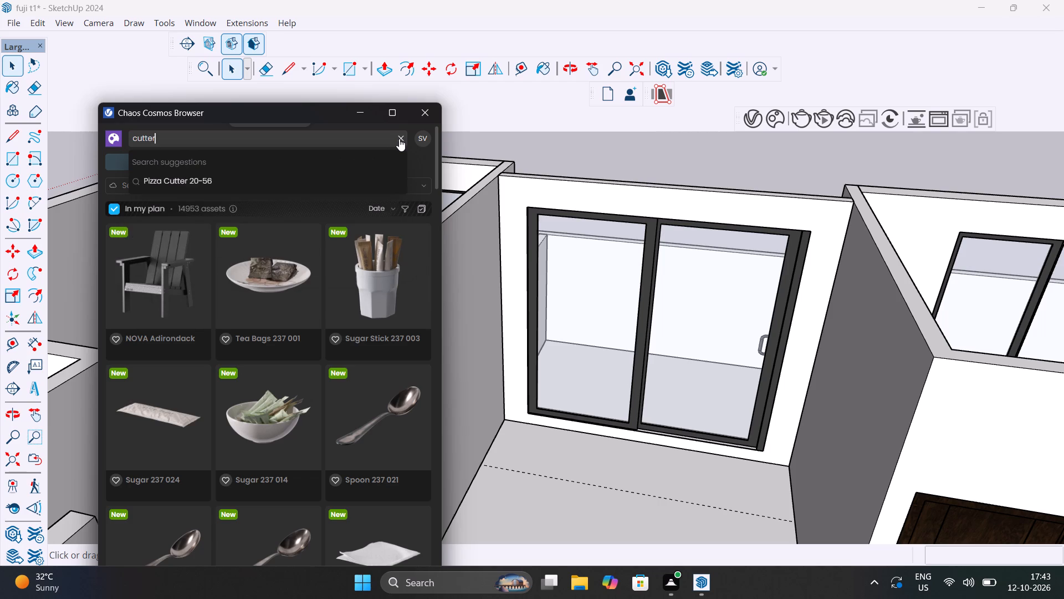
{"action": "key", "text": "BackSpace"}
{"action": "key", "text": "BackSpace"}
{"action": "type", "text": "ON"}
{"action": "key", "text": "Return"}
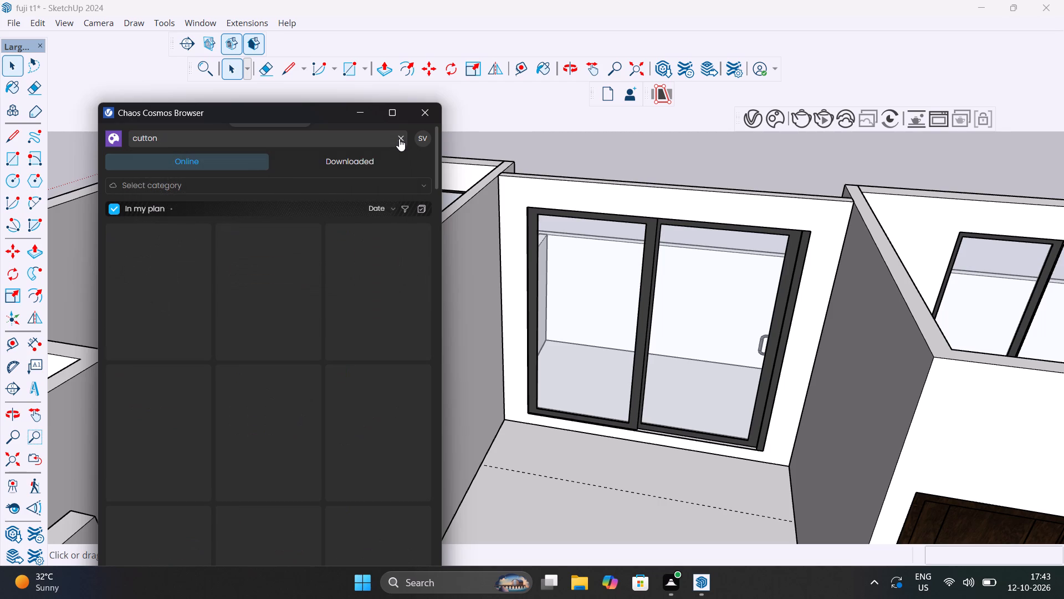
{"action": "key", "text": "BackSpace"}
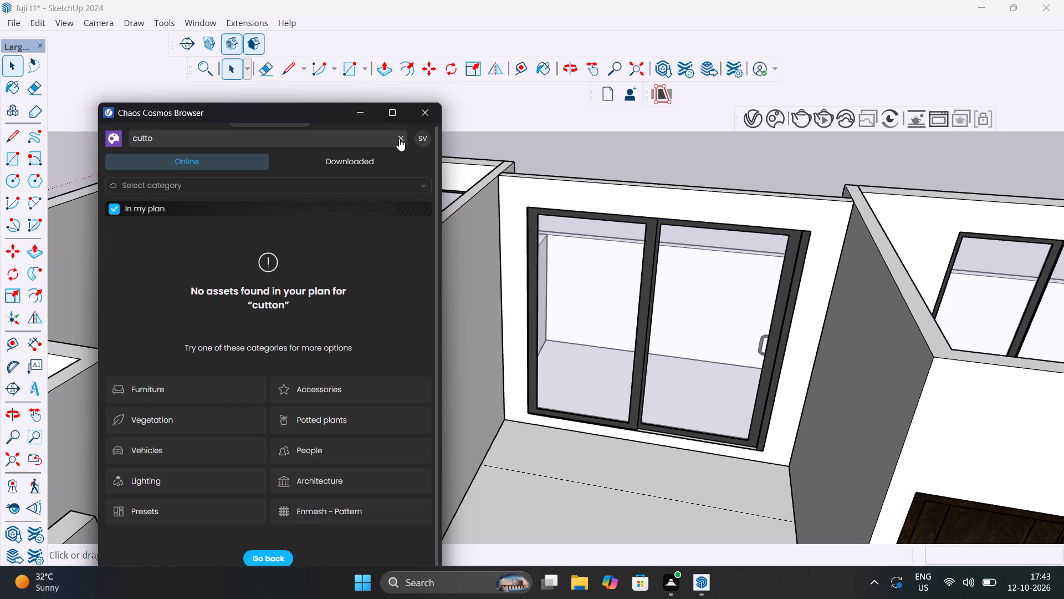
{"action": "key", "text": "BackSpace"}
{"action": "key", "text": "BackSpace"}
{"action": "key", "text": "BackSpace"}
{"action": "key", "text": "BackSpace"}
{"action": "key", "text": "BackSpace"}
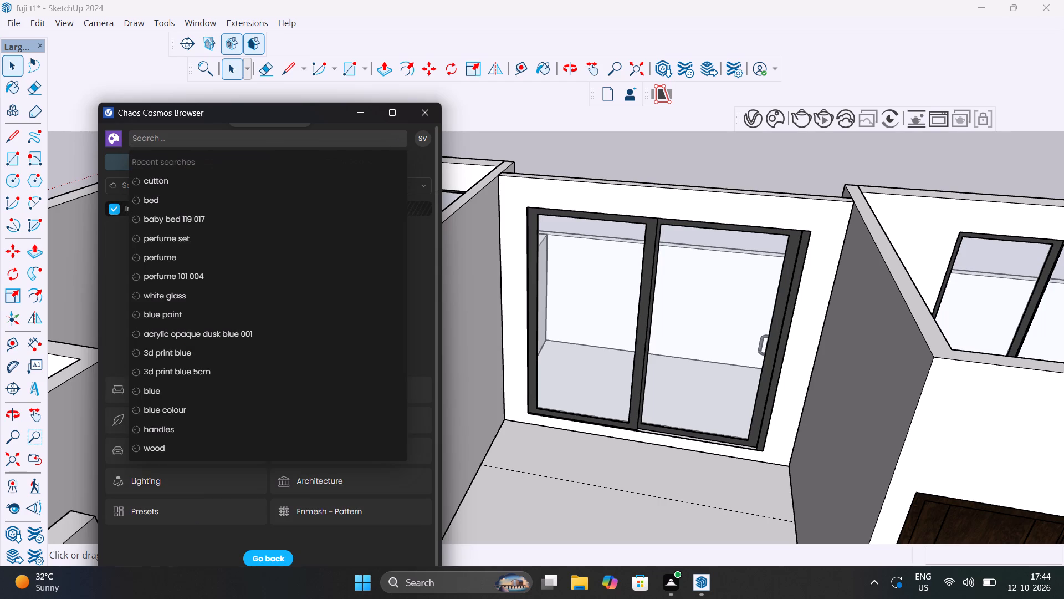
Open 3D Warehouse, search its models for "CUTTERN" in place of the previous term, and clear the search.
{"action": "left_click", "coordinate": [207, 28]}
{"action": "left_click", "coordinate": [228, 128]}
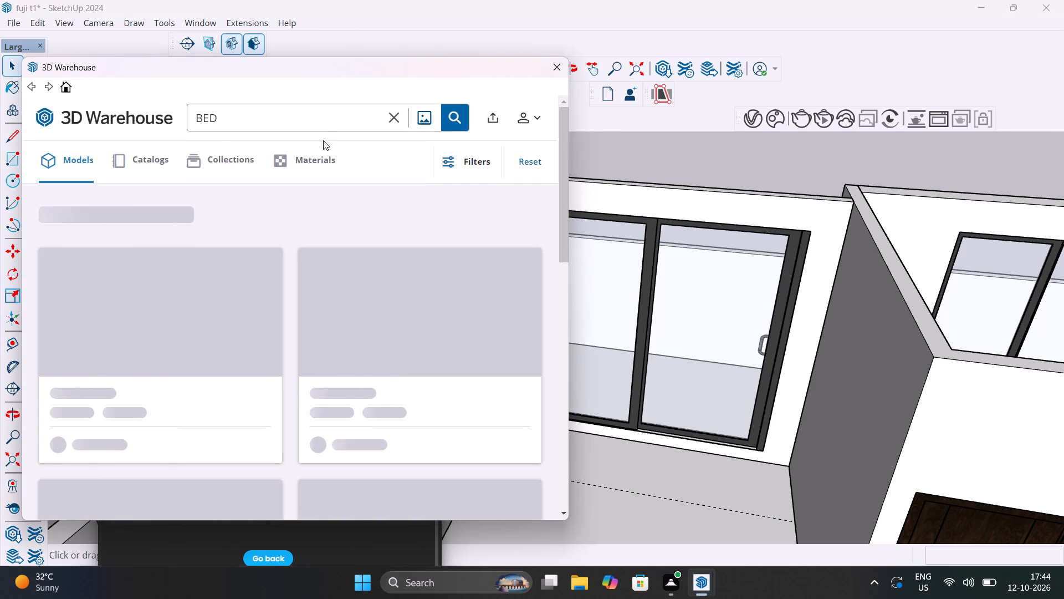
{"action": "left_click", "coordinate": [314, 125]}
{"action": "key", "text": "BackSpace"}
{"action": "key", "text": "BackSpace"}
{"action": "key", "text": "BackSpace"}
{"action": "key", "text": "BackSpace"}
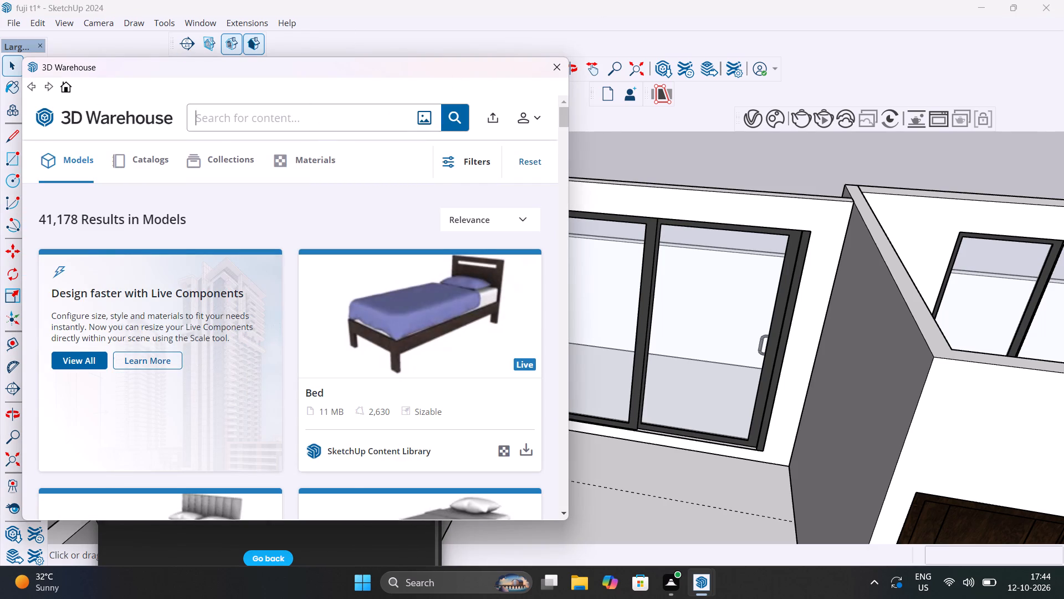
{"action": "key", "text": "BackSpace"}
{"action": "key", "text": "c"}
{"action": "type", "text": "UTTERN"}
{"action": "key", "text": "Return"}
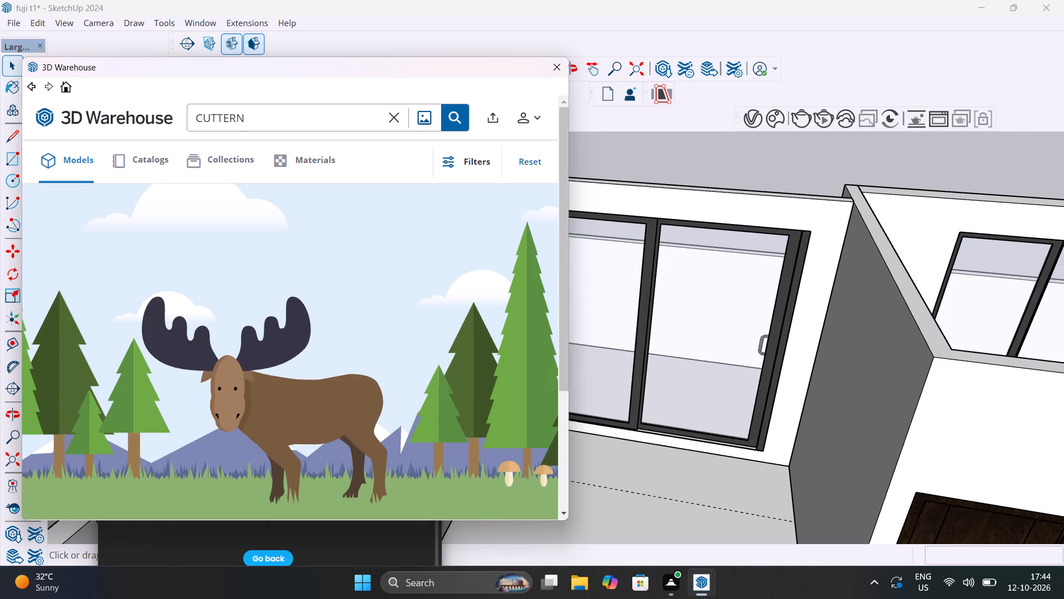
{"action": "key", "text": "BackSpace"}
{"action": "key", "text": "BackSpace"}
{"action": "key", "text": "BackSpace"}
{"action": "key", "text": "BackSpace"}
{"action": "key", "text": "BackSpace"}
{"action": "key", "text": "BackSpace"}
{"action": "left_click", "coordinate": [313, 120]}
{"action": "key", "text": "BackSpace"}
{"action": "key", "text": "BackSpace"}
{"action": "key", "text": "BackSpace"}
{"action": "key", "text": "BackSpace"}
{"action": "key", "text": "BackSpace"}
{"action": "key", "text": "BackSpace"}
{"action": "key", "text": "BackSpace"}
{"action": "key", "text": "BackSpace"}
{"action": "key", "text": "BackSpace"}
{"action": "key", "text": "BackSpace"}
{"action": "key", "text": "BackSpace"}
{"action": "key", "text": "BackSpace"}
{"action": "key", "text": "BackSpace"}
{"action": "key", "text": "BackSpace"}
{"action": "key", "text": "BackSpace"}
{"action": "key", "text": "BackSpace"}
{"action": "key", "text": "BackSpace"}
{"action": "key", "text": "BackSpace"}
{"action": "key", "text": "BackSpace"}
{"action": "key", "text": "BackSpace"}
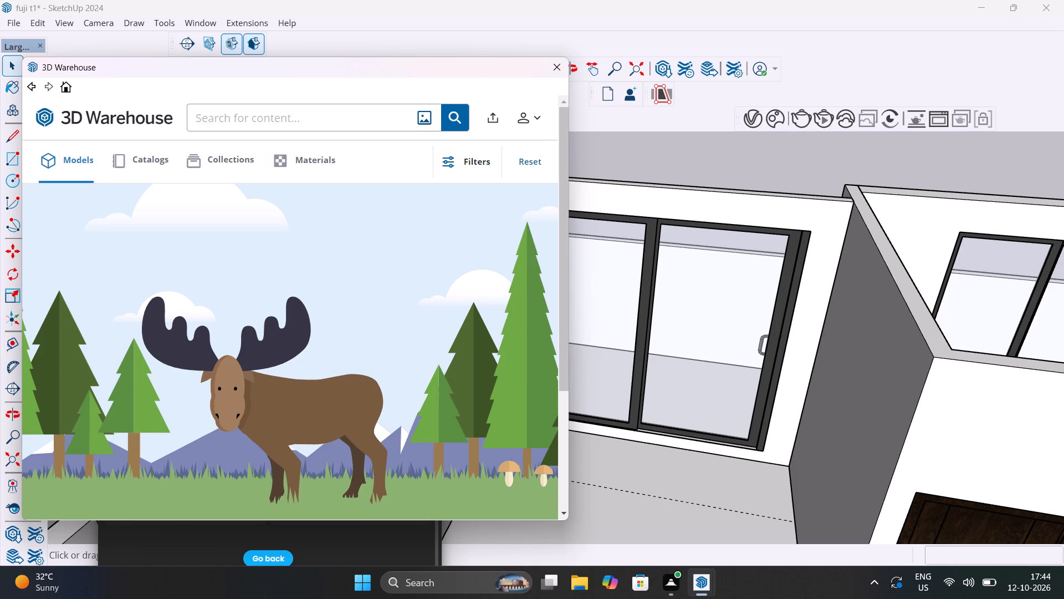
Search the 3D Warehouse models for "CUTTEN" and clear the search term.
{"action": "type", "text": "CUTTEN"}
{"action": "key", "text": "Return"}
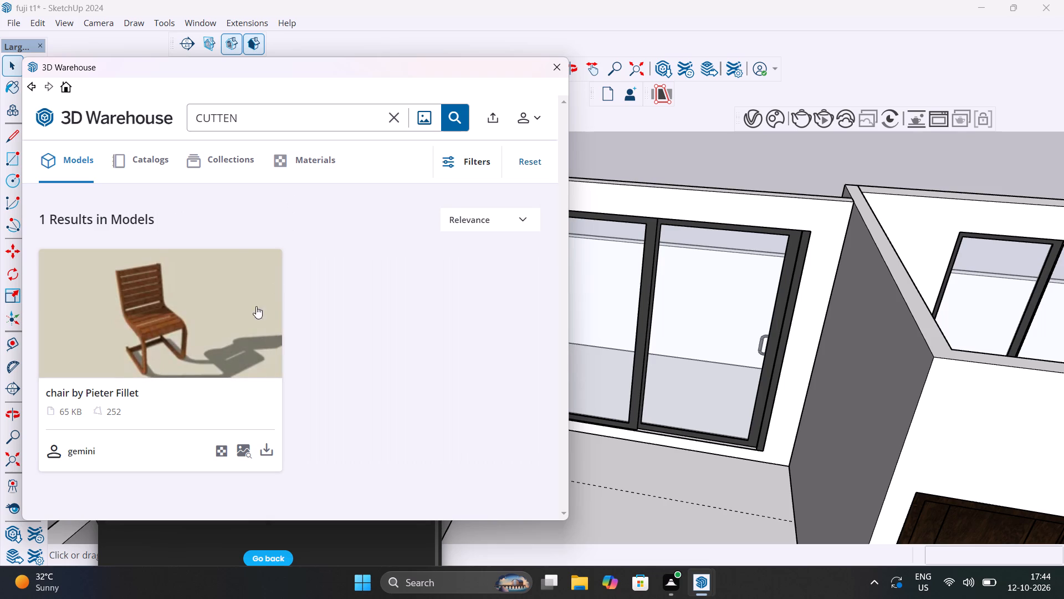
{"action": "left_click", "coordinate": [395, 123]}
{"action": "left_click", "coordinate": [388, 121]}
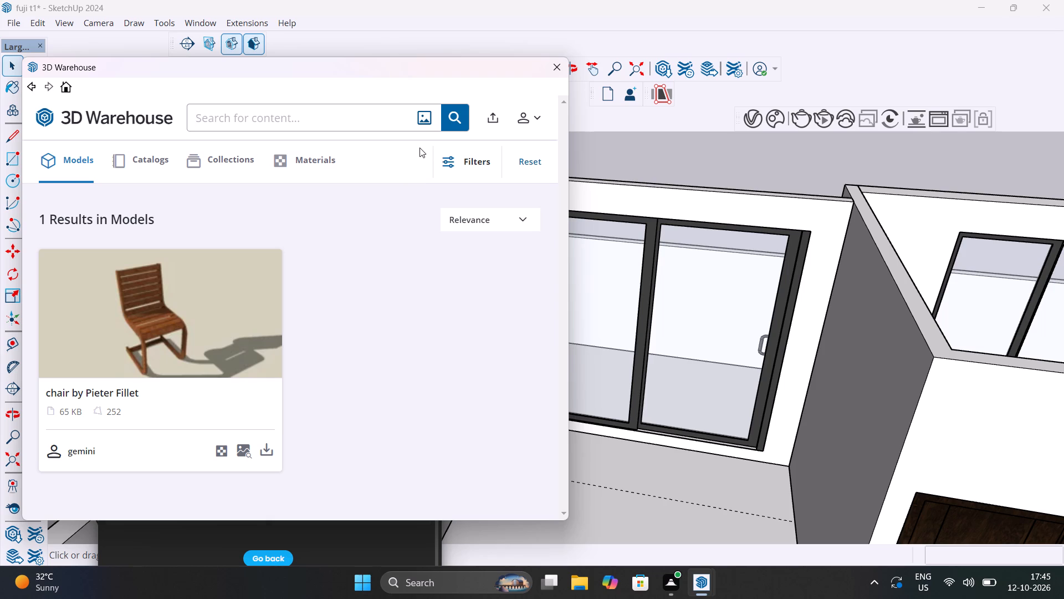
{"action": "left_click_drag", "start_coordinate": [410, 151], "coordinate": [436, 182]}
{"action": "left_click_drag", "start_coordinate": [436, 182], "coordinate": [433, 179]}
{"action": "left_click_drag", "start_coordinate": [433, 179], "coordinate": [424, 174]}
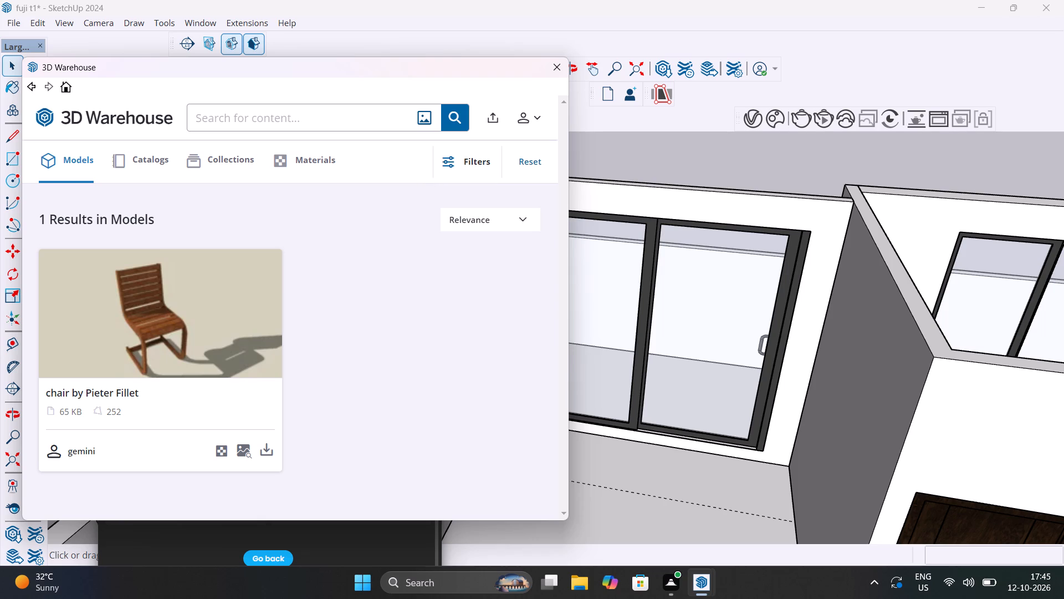
Search the 3D Warehouse models for "CURTAIN" and move its window aside to uncover the Chaos Cosmos browser.
{"action": "left_click", "coordinate": [369, 116]}
{"action": "type", "text": "CUR"}
{"action": "type", "text": "TAIN"}
{"action": "key", "text": "Return"}
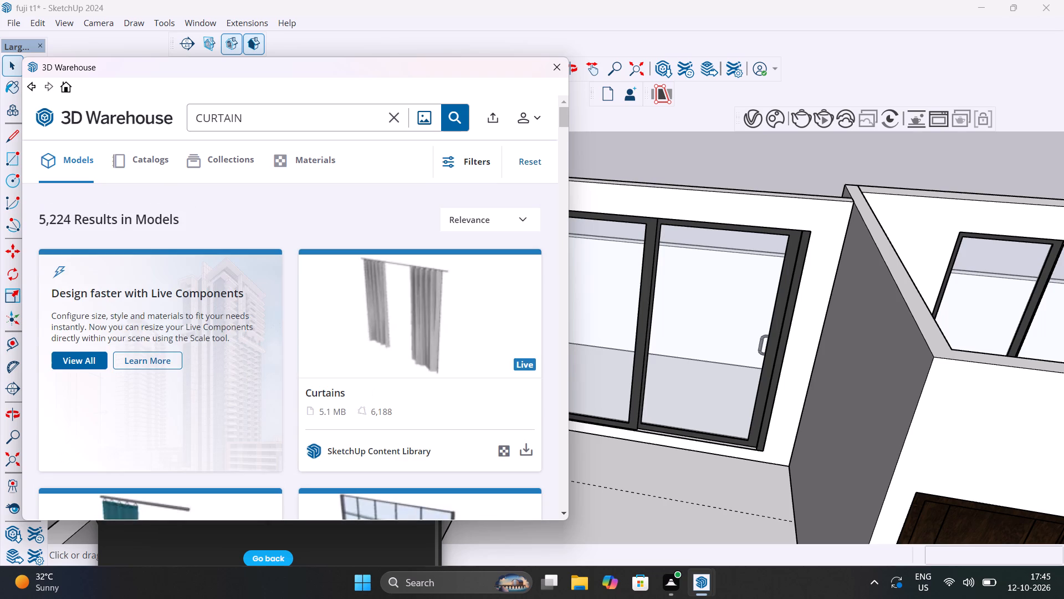
{"action": "left_click_drag", "start_coordinate": [250, 77], "coordinate": [734, 170]}
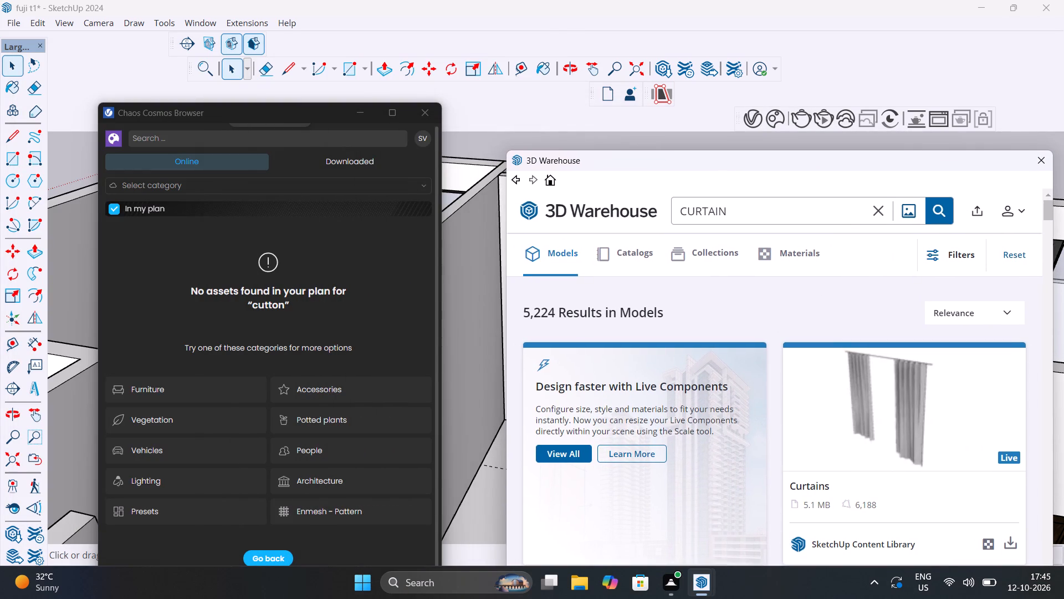
Search the Chaos Cosmos library for "curtain" and look through the offered curtain assets.
{"action": "left_click", "coordinate": [273, 140]}
{"action": "type", "text": "CU"}
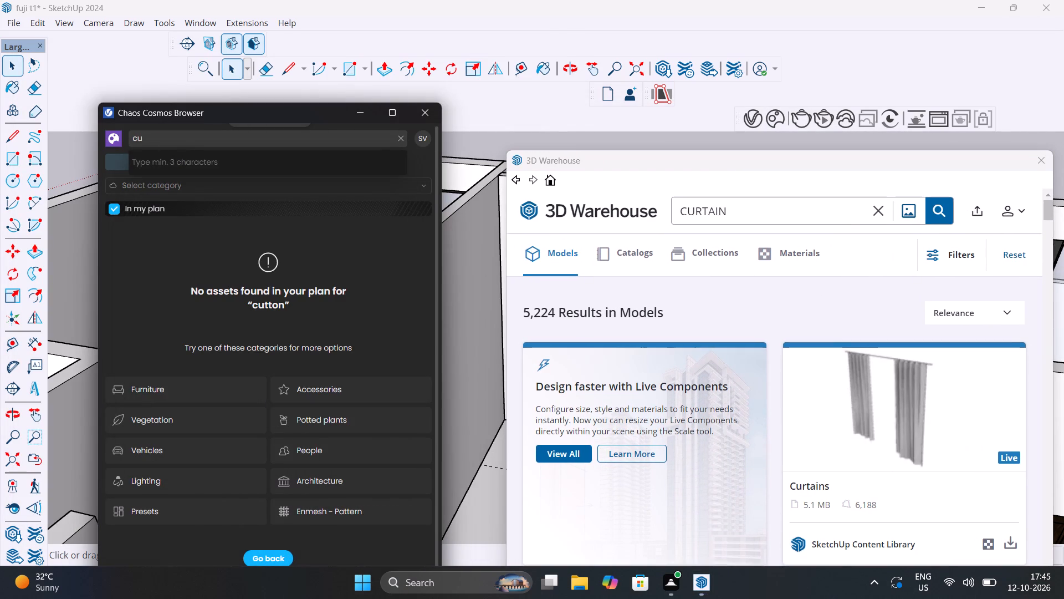
{"action": "type", "text": "RTAIN"}
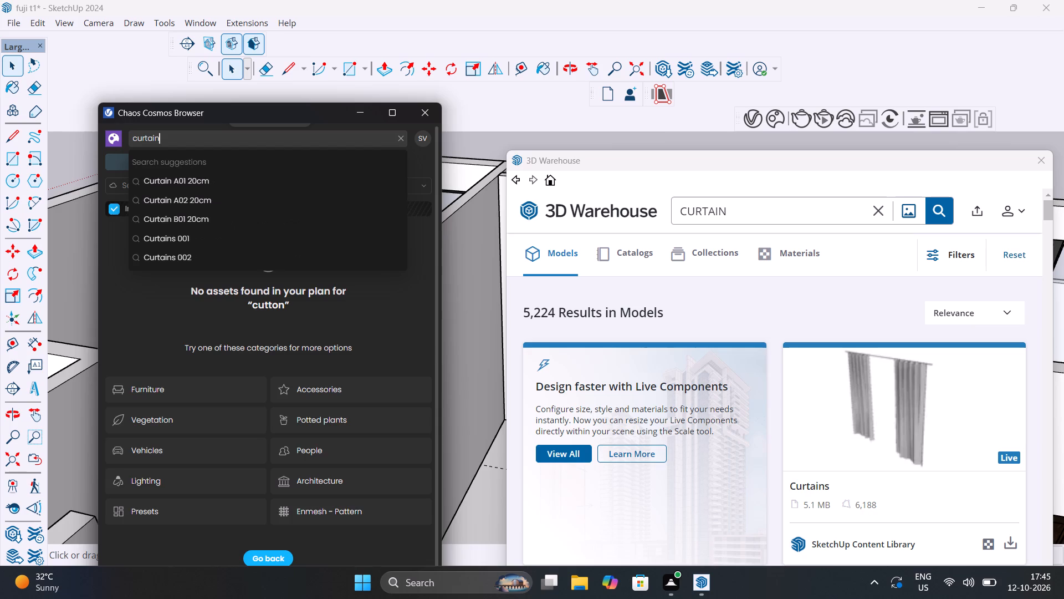
{"action": "key", "text": "Return"}
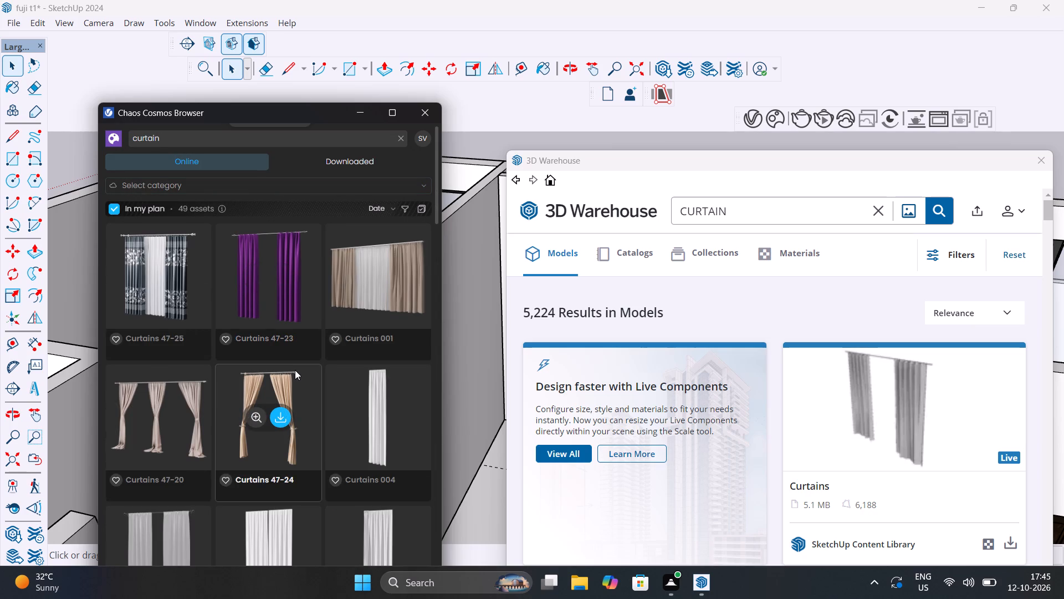
{"action": "scroll", "coordinate": [295, 372], "scroll_direction": "down", "scroll_amount": 4}
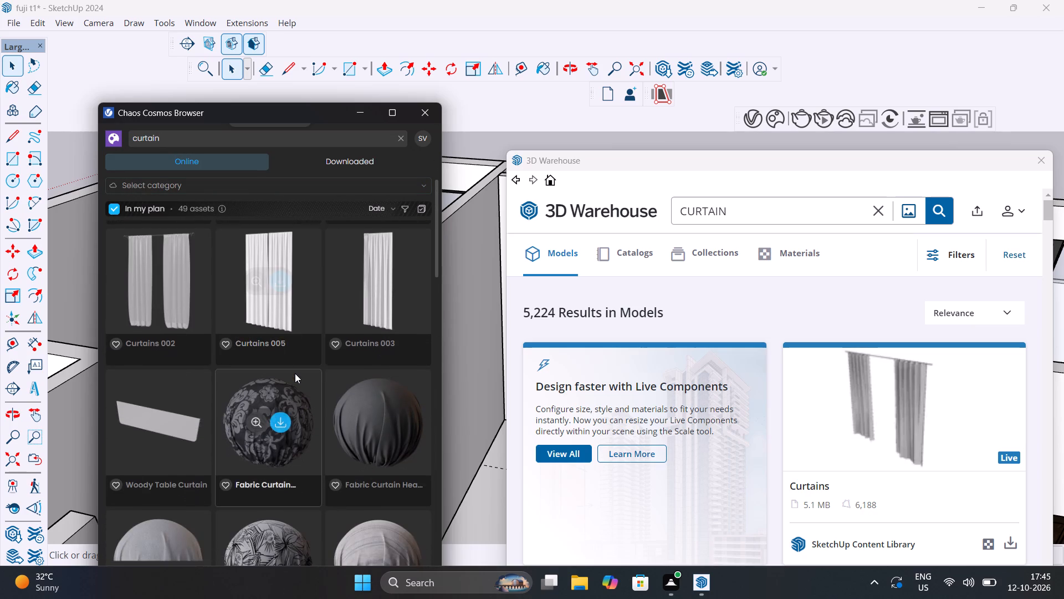
{"action": "scroll", "coordinate": [295, 373], "scroll_direction": "down", "scroll_amount": 5}
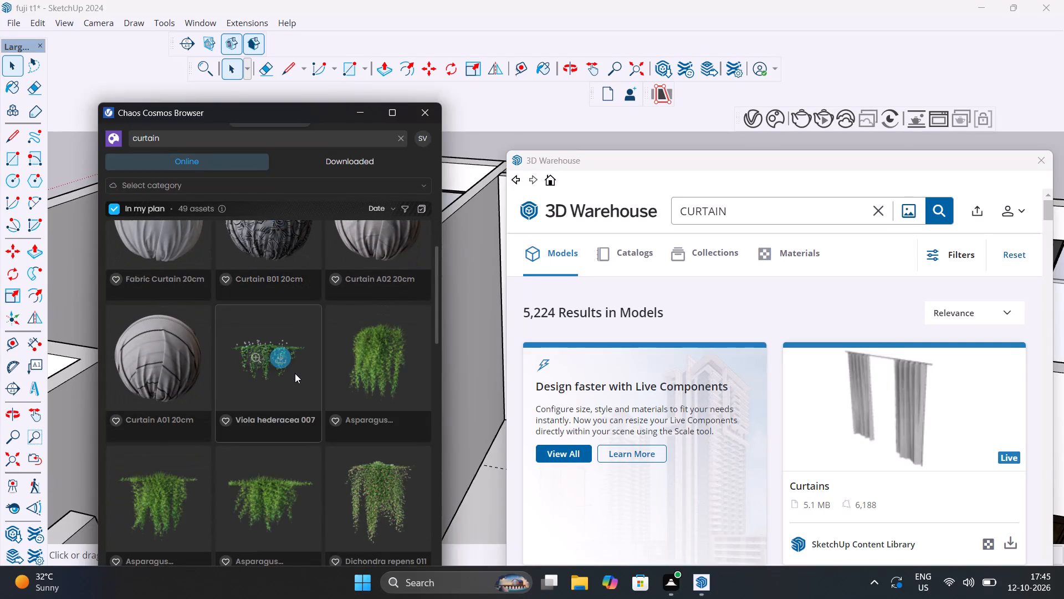
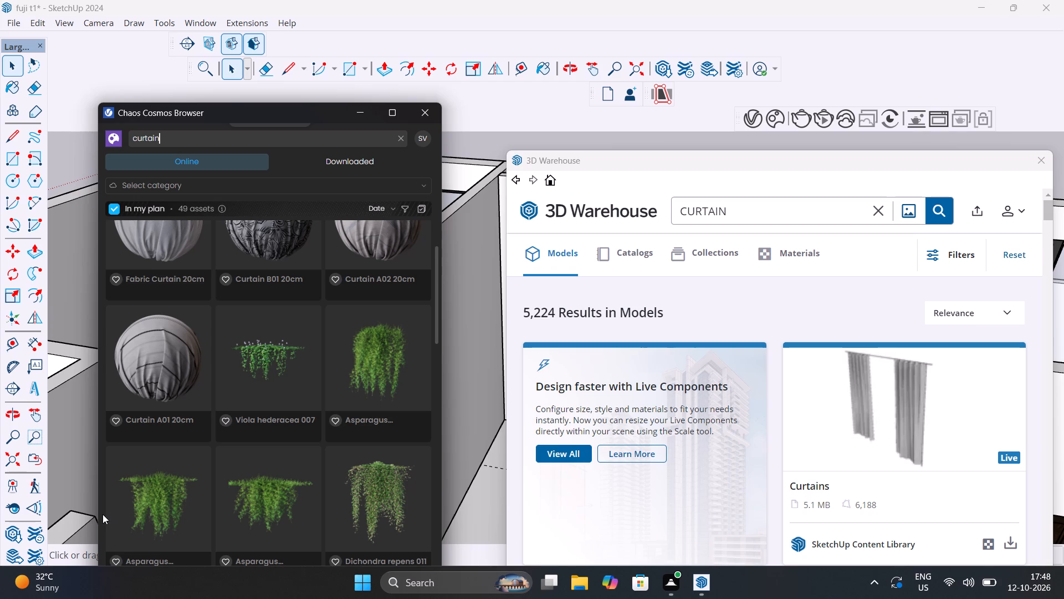
Look through the curtain assets in the Chaos Cosmos results for a suitable model, and close the browser.
{"action": "scroll", "coordinate": [198, 462], "scroll_direction": "up", "scroll_amount": 5}
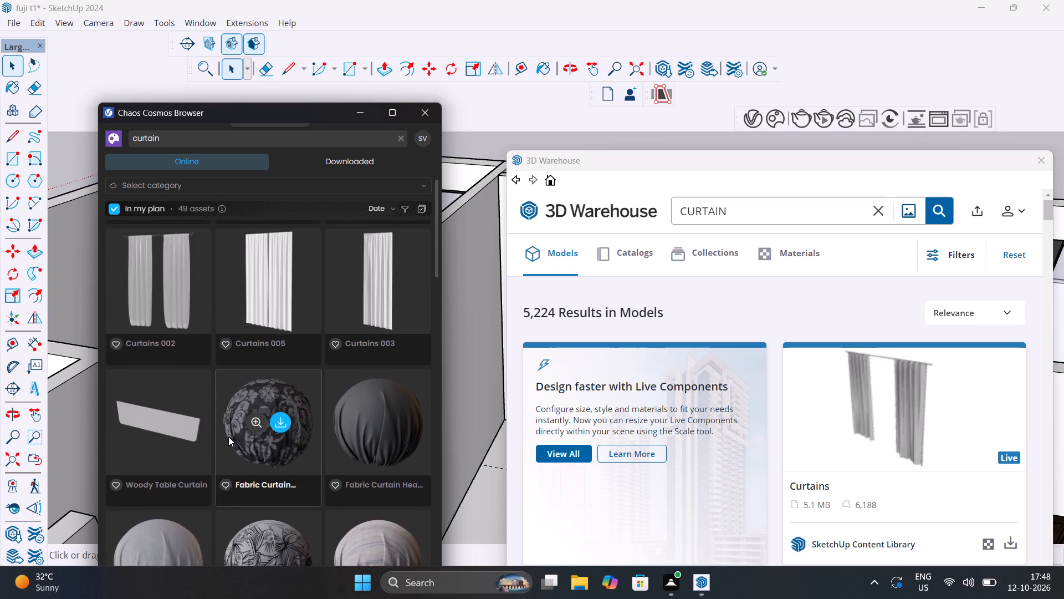
{"action": "scroll", "coordinate": [228, 436], "scroll_direction": "up", "scroll_amount": 4}
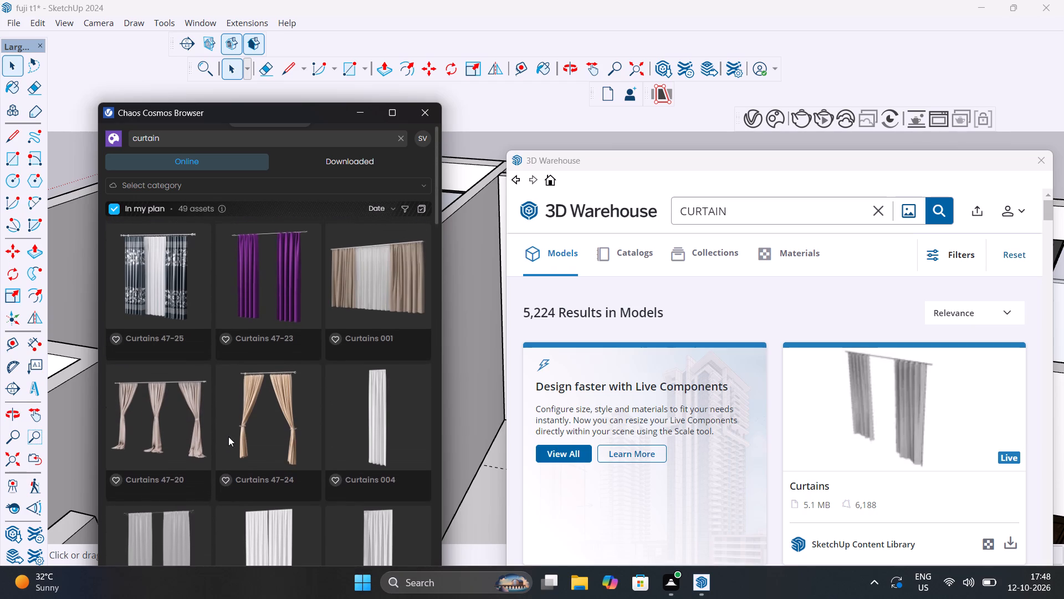
{"action": "scroll", "coordinate": [228, 436], "scroll_direction": "up", "scroll_amount": 3}
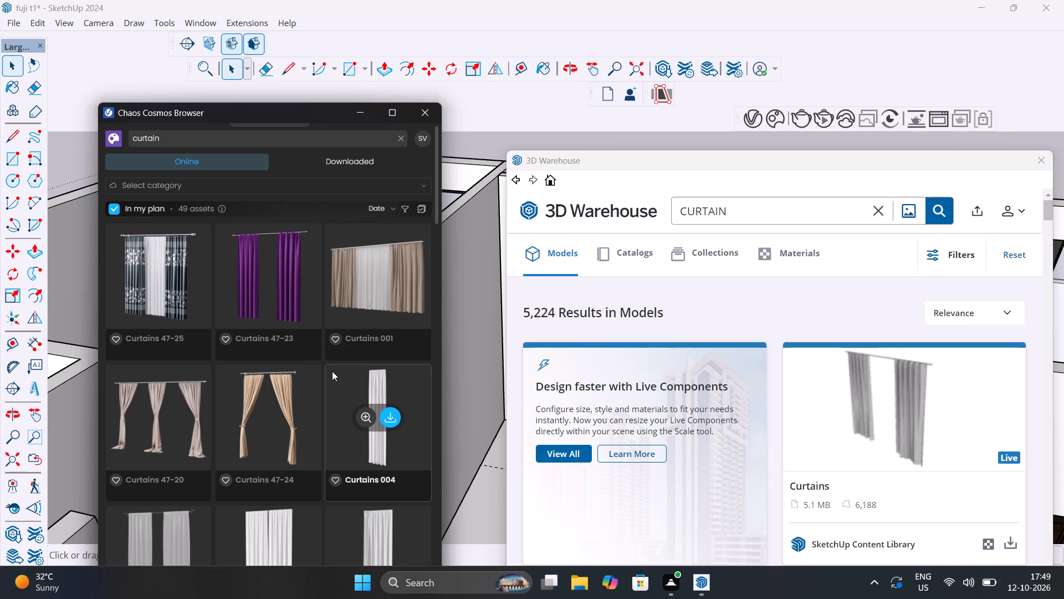
{"action": "scroll", "coordinate": [271, 382], "scroll_direction": "down", "scroll_amount": 4}
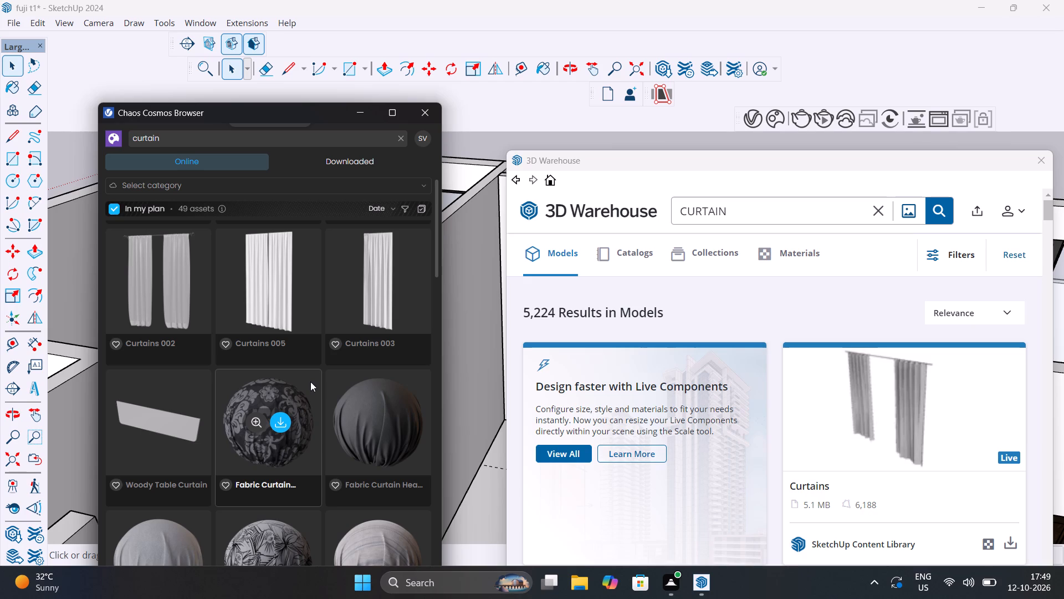
{"action": "scroll", "coordinate": [342, 421], "scroll_direction": "down", "scroll_amount": 1}
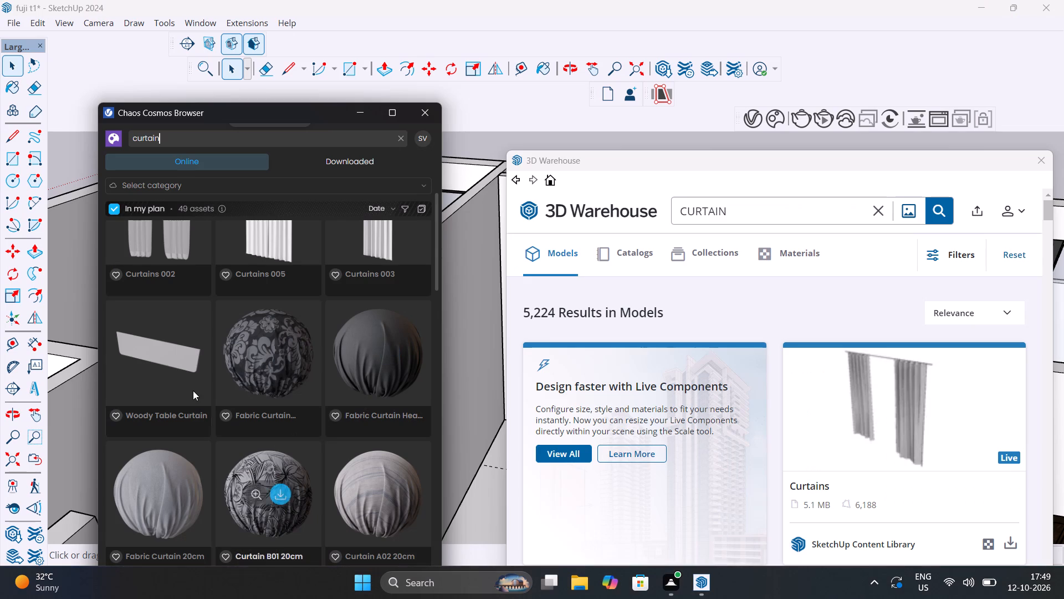
{"action": "scroll", "coordinate": [193, 392], "scroll_direction": "up", "scroll_amount": 4}
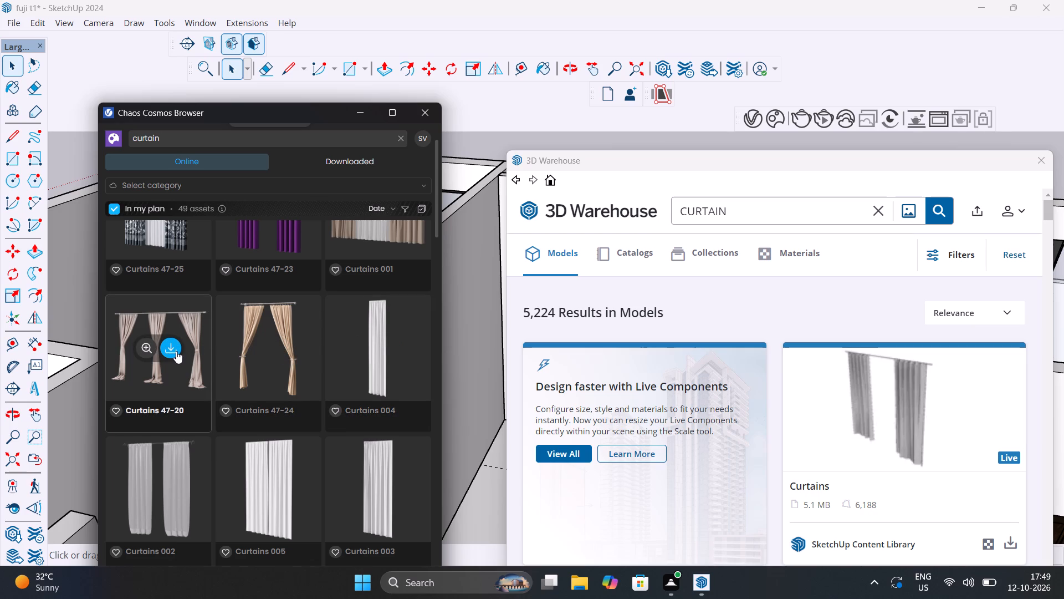
{"action": "scroll", "coordinate": [265, 405], "scroll_direction": "up", "scroll_amount": 3}
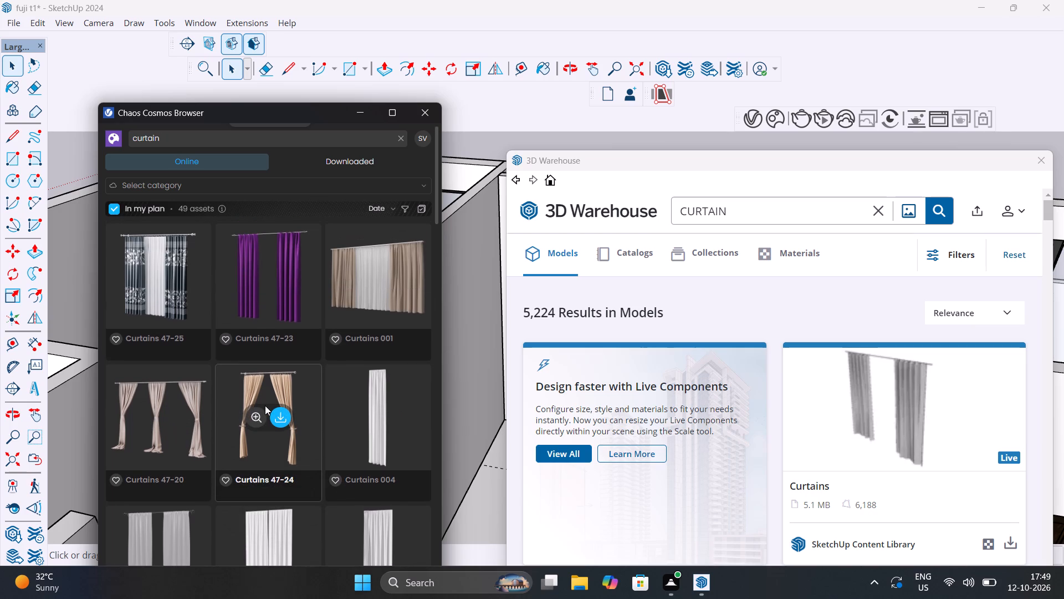
{"action": "scroll", "coordinate": [265, 405], "scroll_direction": "up", "scroll_amount": 1}
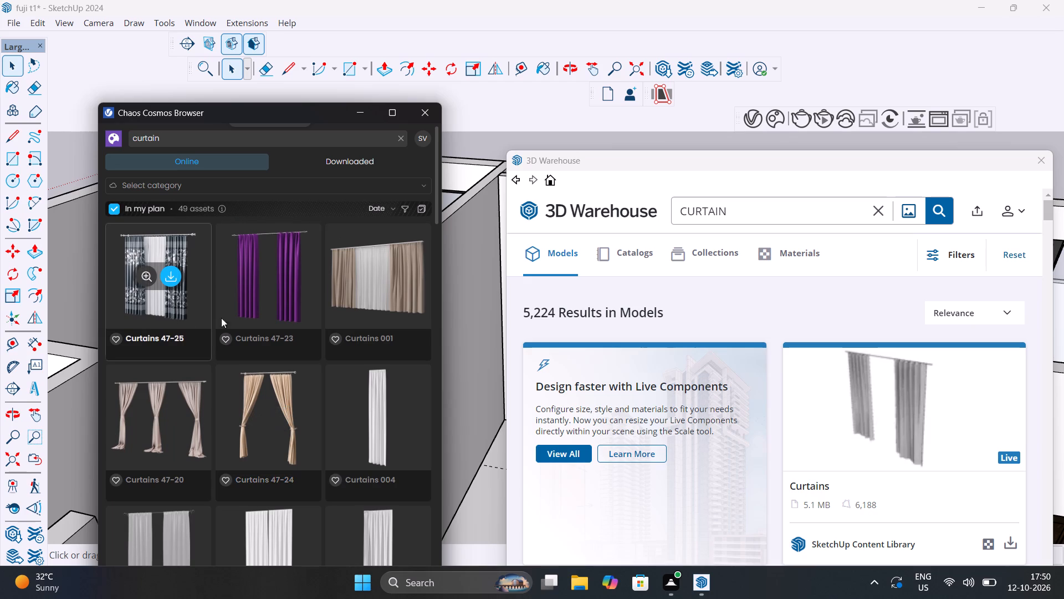
{"action": "left_click", "coordinate": [430, 104]}
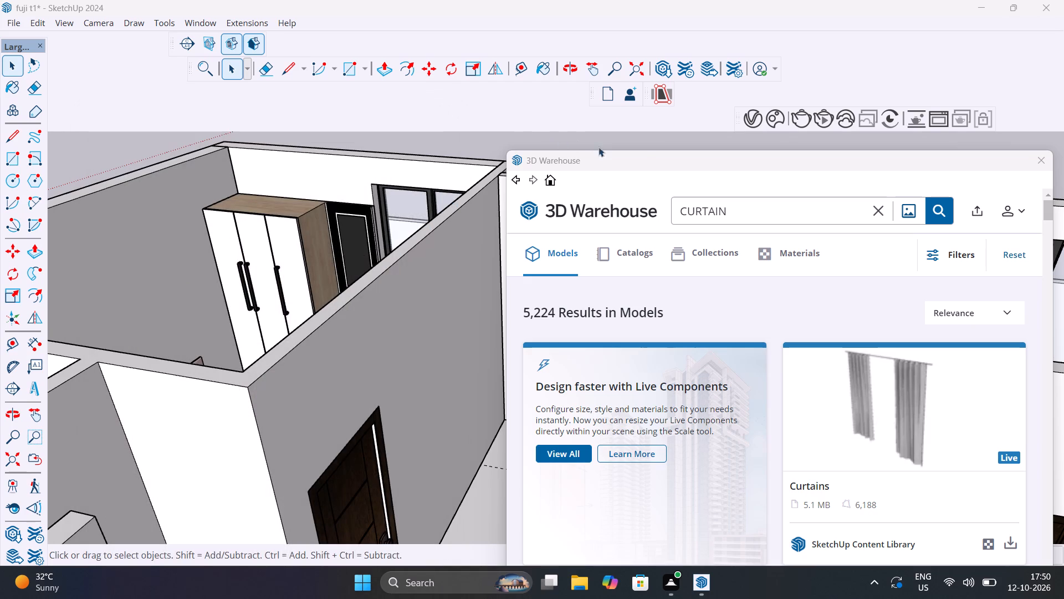
Look through the CURTAIN model results in 3D Warehouse for a curtain pair that suits the sliding door.
{"action": "left_click", "coordinate": [646, 154]}
{"action": "left_click_drag", "start_coordinate": [656, 164], "coordinate": [234, 67]}
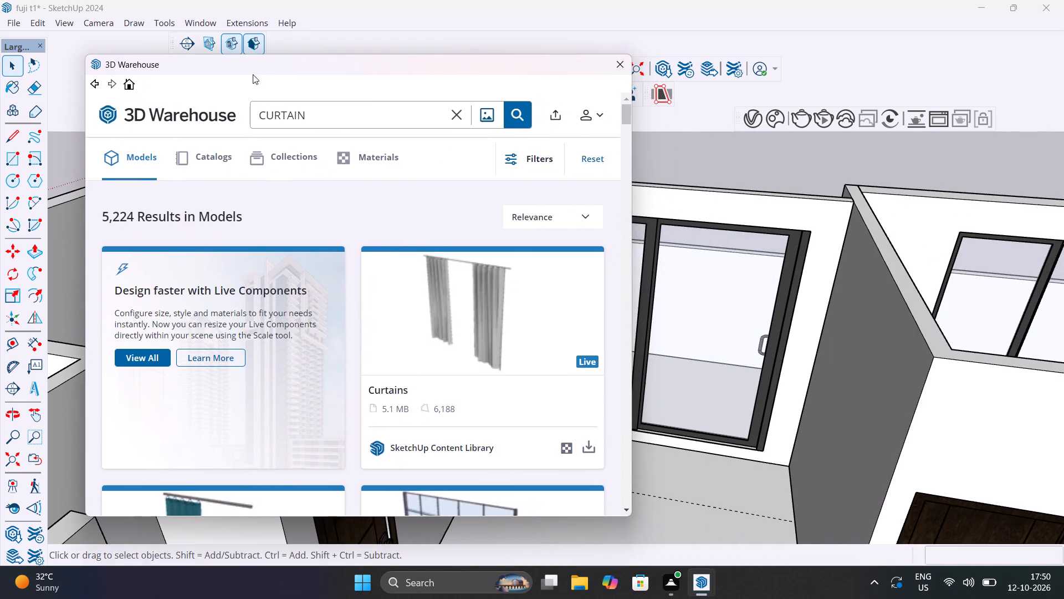
{"action": "scroll", "coordinate": [415, 340], "scroll_direction": "down", "scroll_amount": 5}
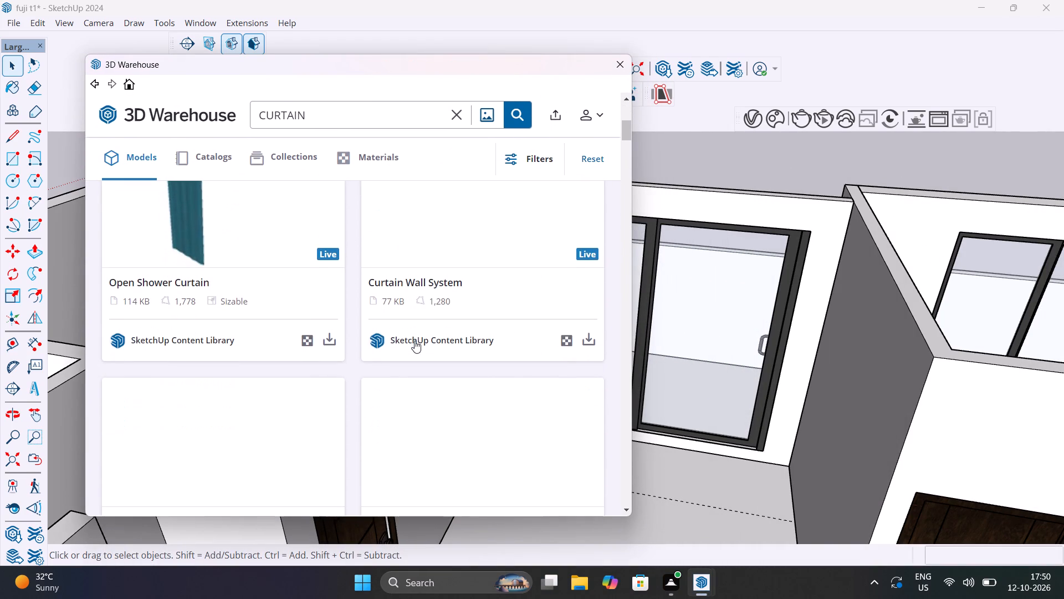
{"action": "scroll", "coordinate": [415, 341], "scroll_direction": "down", "scroll_amount": 1}
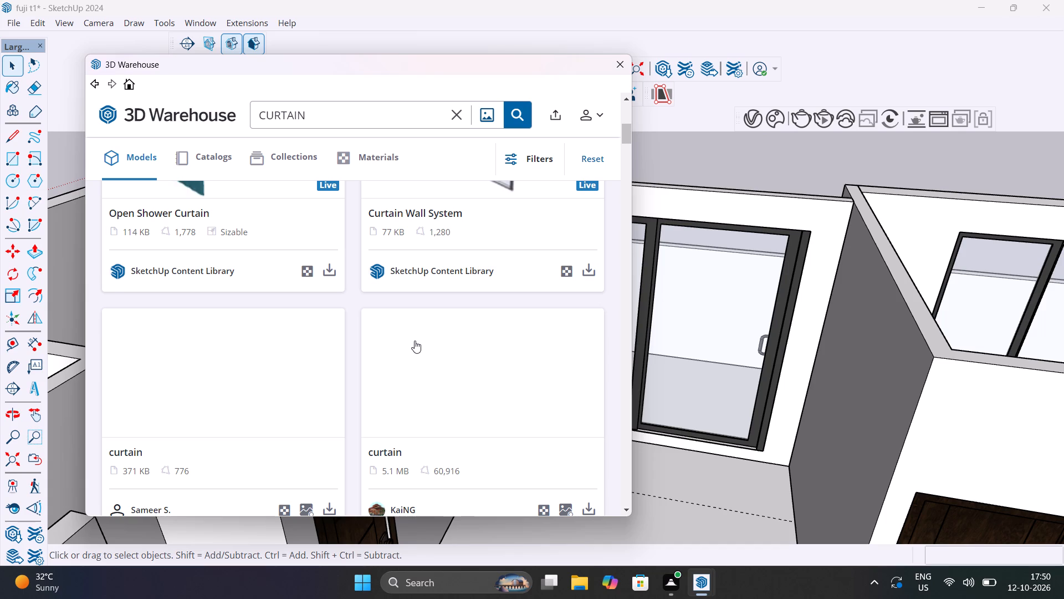
{"action": "scroll", "coordinate": [415, 341], "scroll_direction": "down", "scroll_amount": 3}
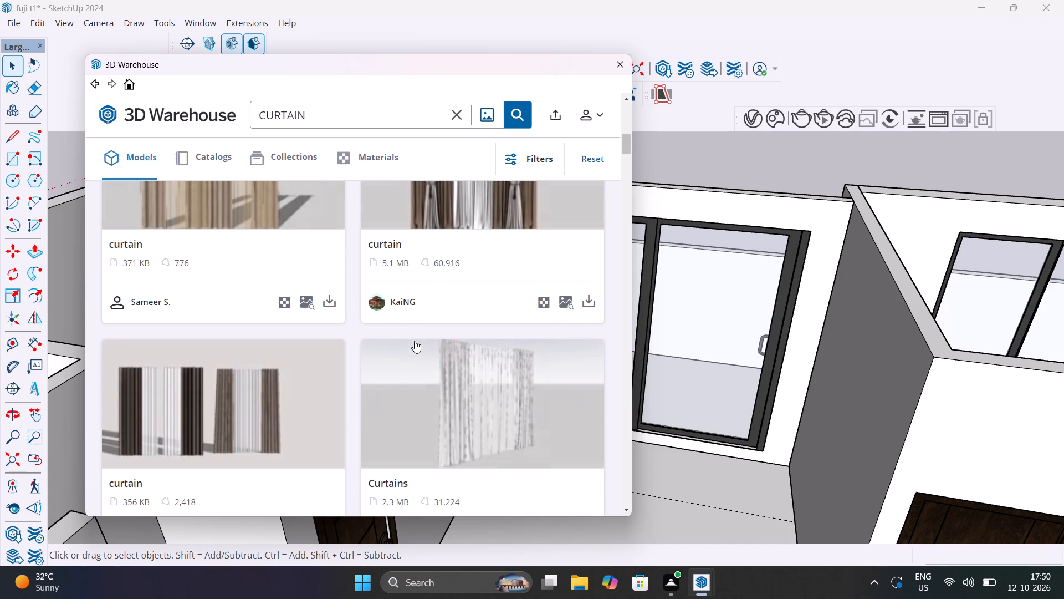
{"action": "scroll", "coordinate": [415, 341], "scroll_direction": "up", "scroll_amount": 2}
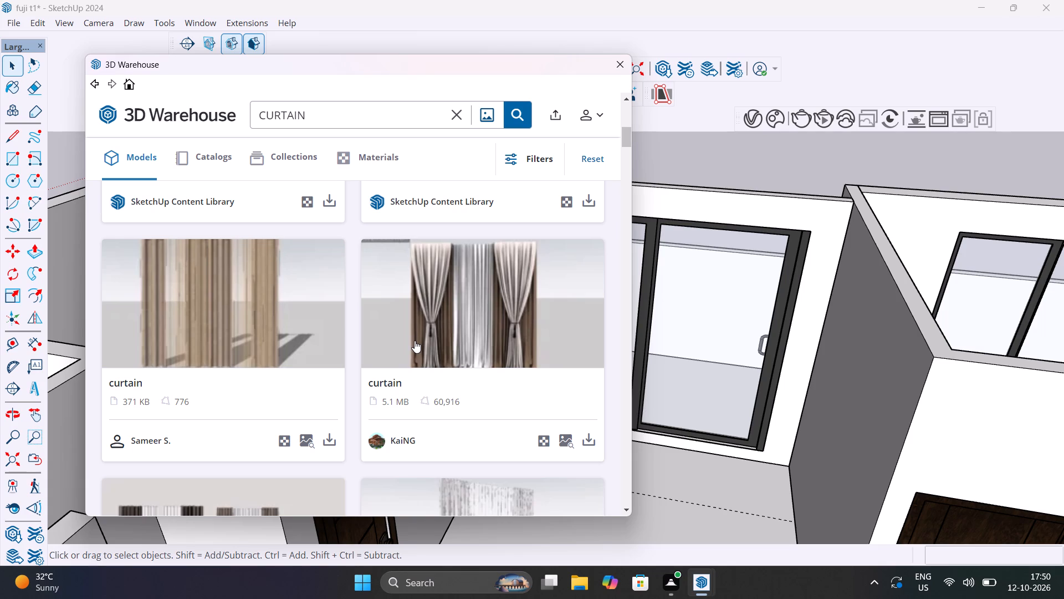
{"action": "scroll", "coordinate": [430, 383], "scroll_direction": "down", "scroll_amount": 3}
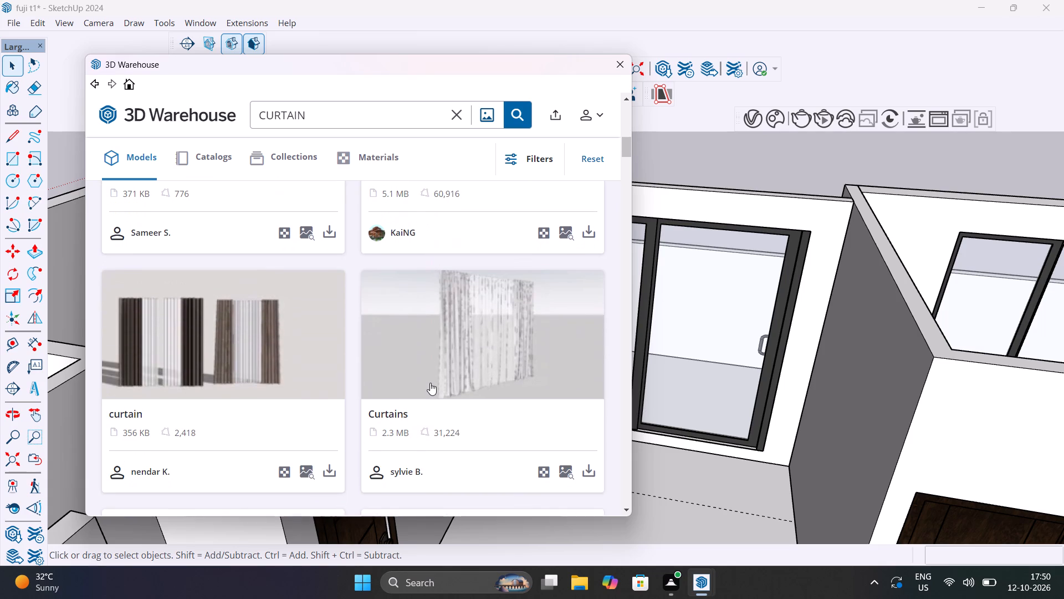
{"action": "scroll", "coordinate": [430, 383], "scroll_direction": "down", "scroll_amount": 7}
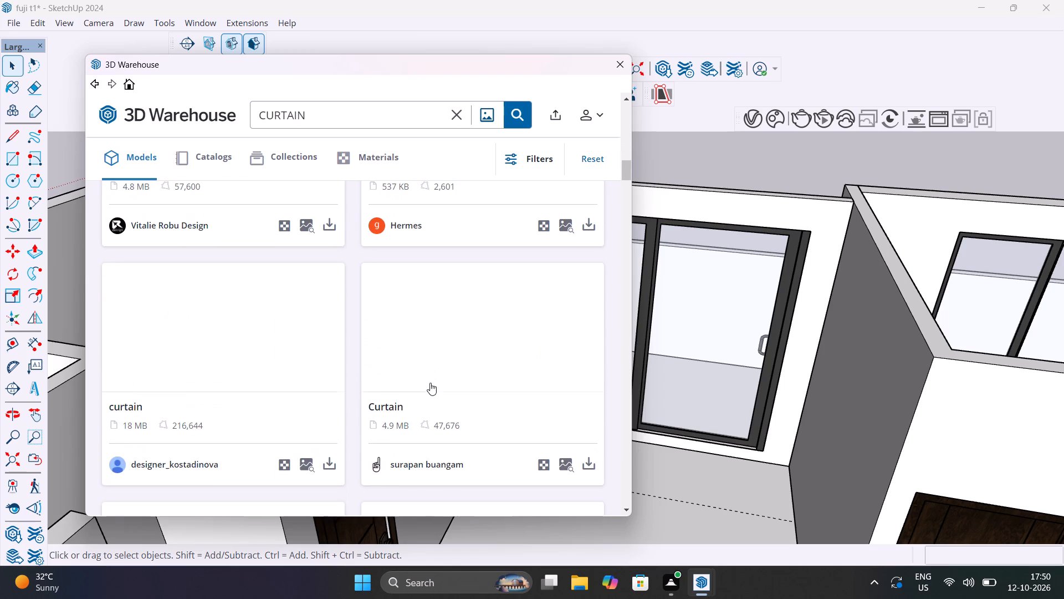
{"action": "scroll", "coordinate": [430, 383], "scroll_direction": "up", "scroll_amount": 1}
{"action": "scroll", "coordinate": [430, 383], "scroll_direction": "down", "scroll_amount": 1}
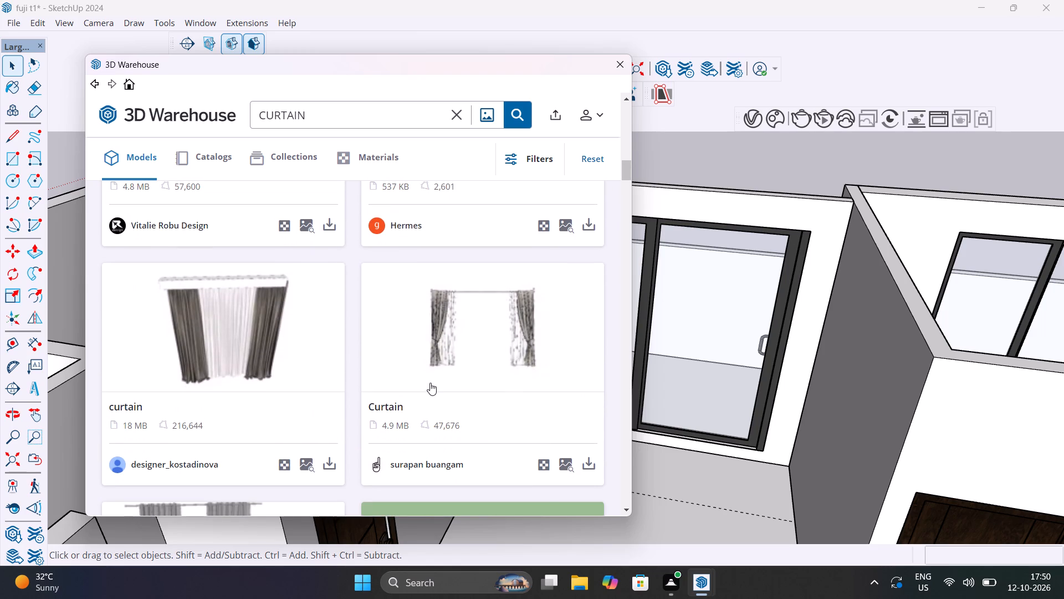
Load the 4.9 MB tied-back "Curtain" from 3D Warehouse directly into the model and place it in the empty area outside the house.
{"action": "left_click", "coordinate": [594, 466]}
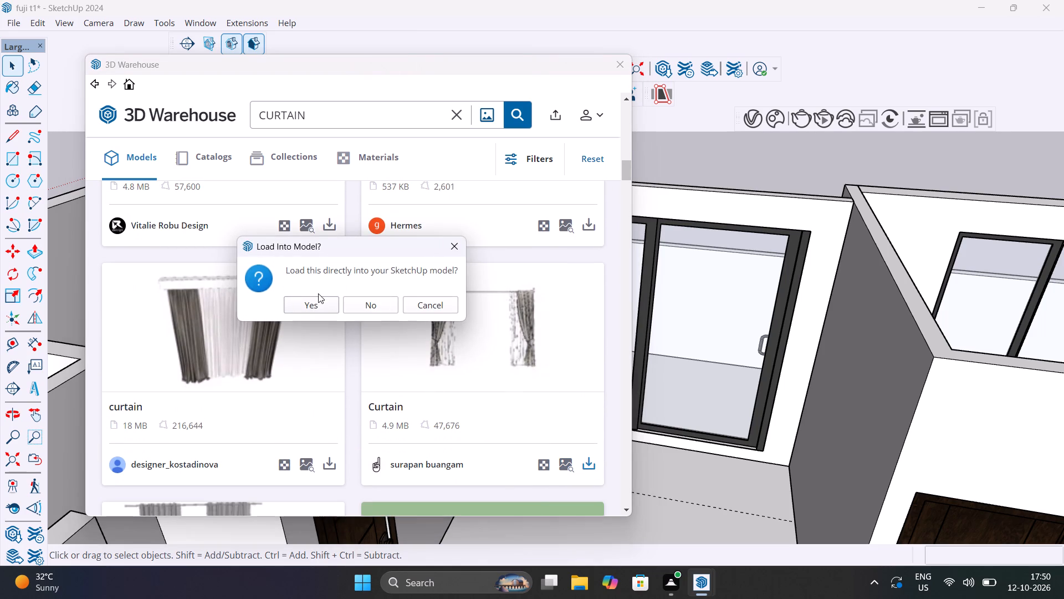
{"action": "left_click", "coordinate": [320, 304]}
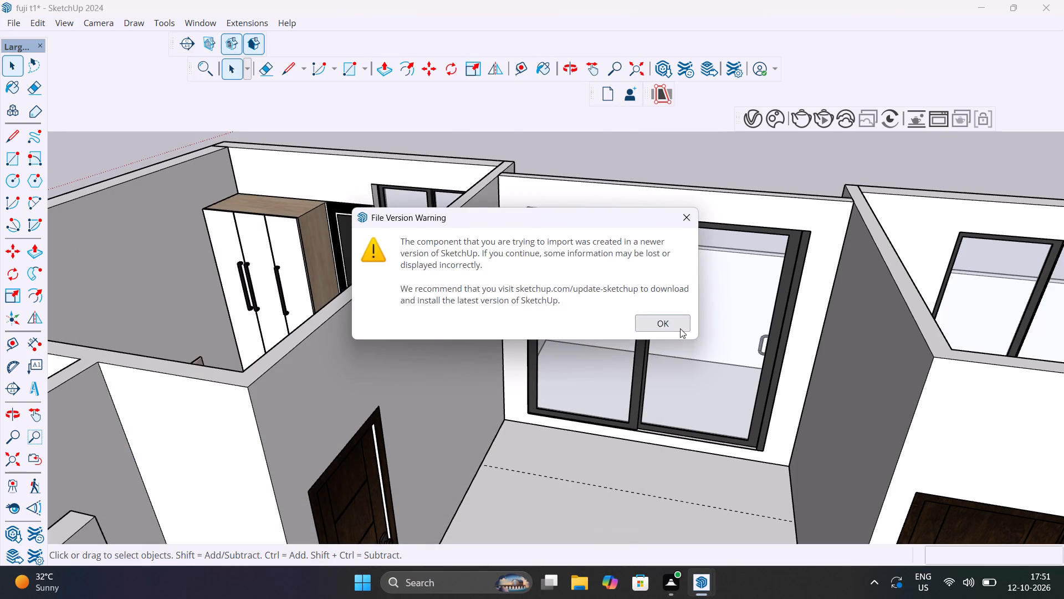
{"action": "left_click", "coordinate": [680, 328]}
{"action": "scroll", "coordinate": [575, 316], "scroll_direction": "down", "scroll_amount": 12}
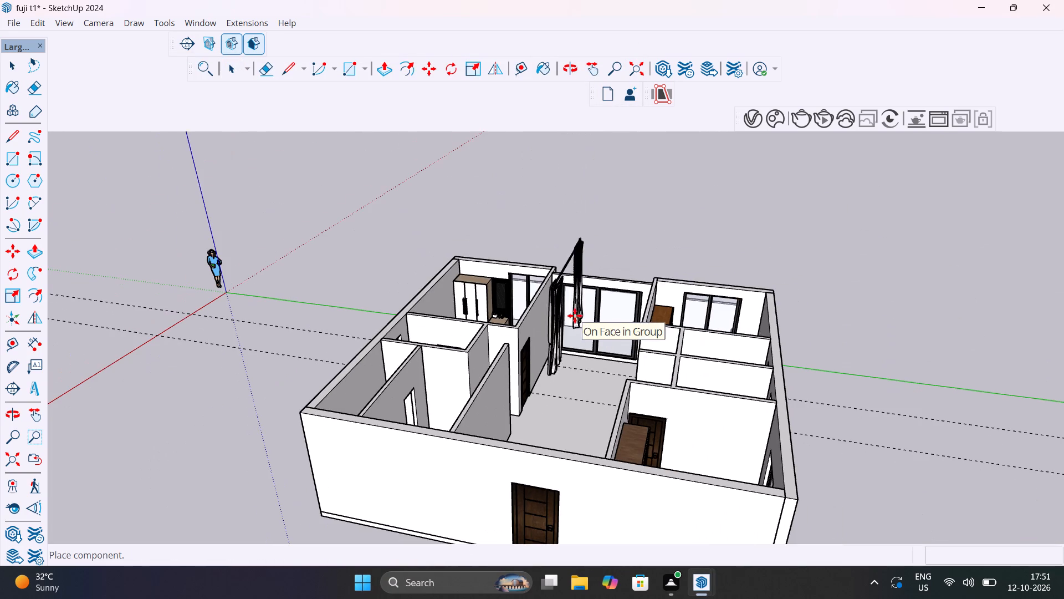
{"action": "middle_click_drag", "start_coordinate": [566, 367], "coordinate": [287, 405]}
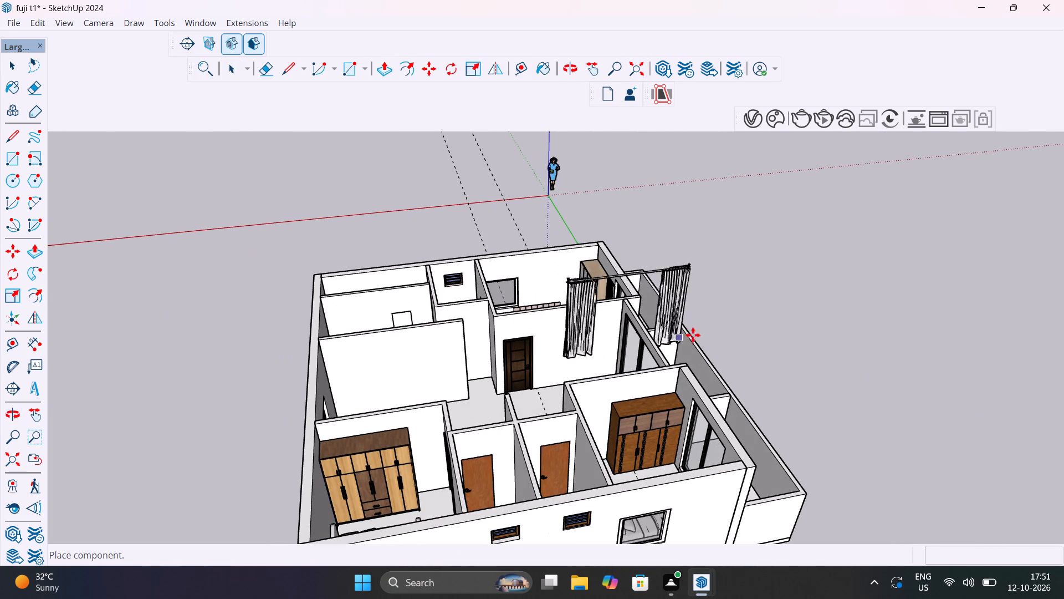
{"action": "left_click", "coordinate": [833, 331]}
Rotate the curtain set 90 degrees in the horizontal plane about the bottom corner of one drape.
{"action": "scroll", "coordinate": [798, 302], "scroll_direction": "up", "scroll_amount": 6}
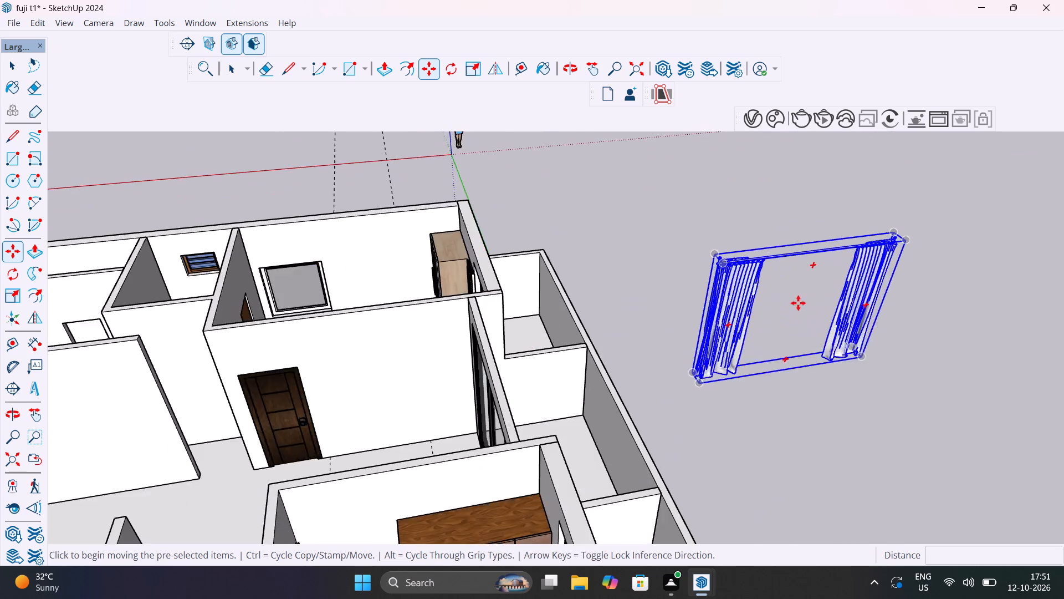
{"action": "scroll", "coordinate": [798, 303], "scroll_direction": "up", "scroll_amount": 3}
{"action": "middle_click_drag", "start_coordinate": [811, 350], "coordinate": [1063, 356]}
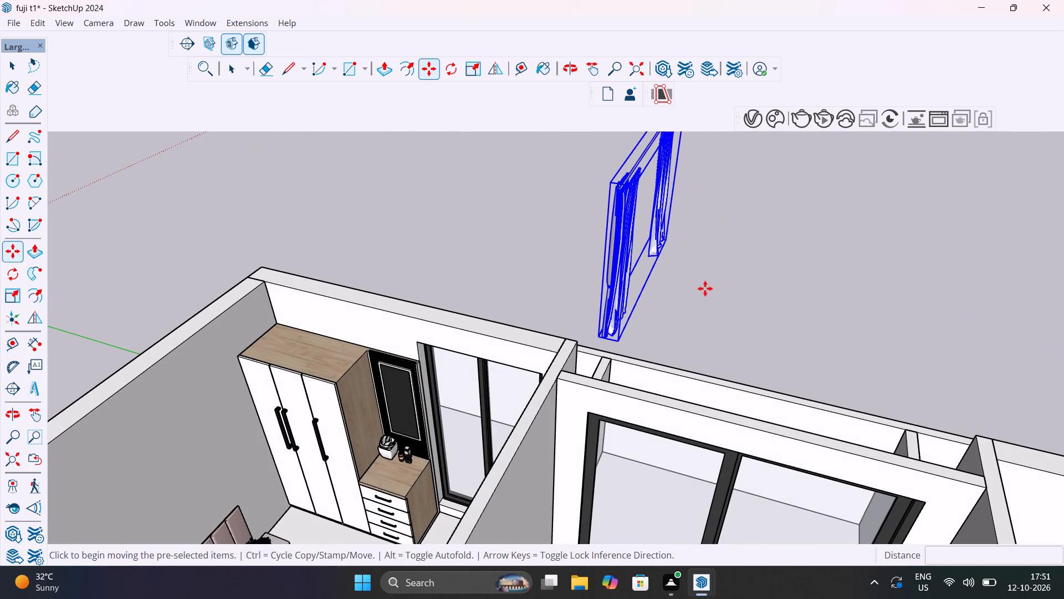
{"action": "middle_click_drag", "start_coordinate": [704, 287], "coordinate": [565, 419]}
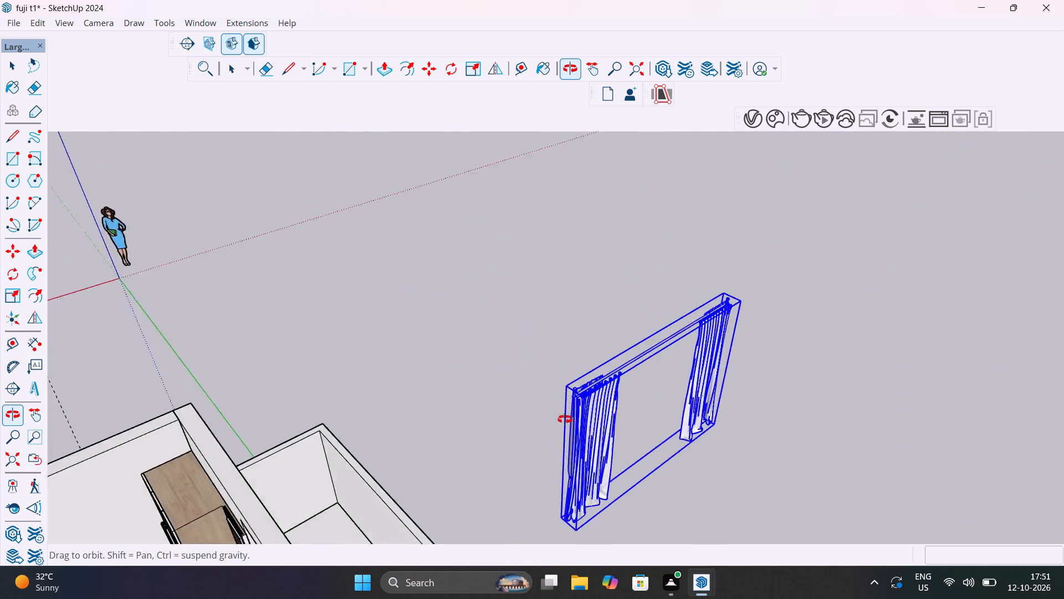
{"action": "middle_click_drag", "start_coordinate": [565, 419], "coordinate": [858, 448]}
{"action": "key", "text": "space"}
{"action": "left_click", "coordinate": [736, 358]}
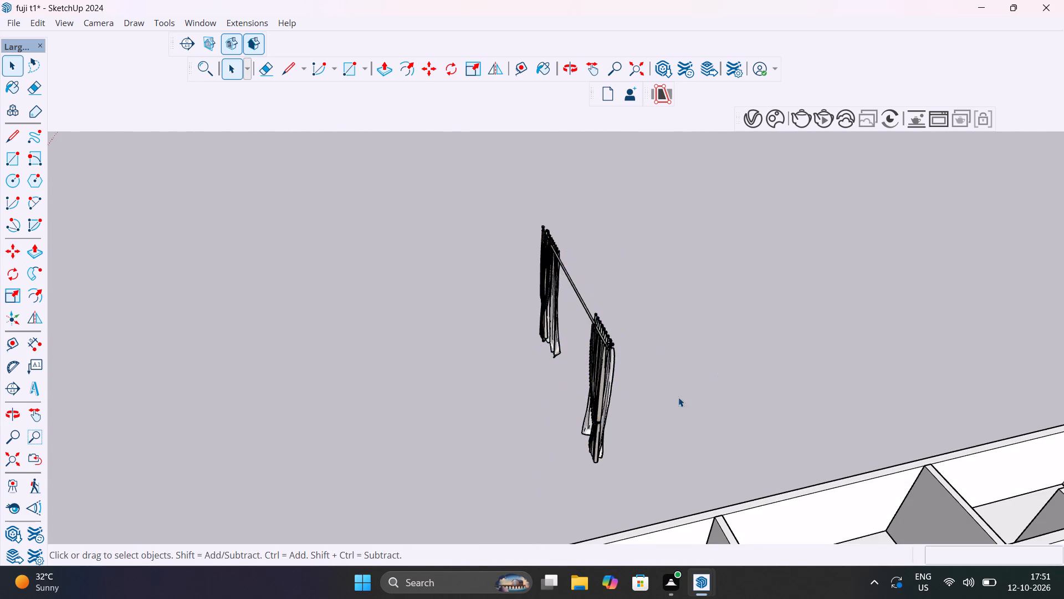
{"action": "middle_click_drag", "start_coordinate": [690, 400], "coordinate": [945, 329]}
{"action": "scroll", "coordinate": [569, 341], "scroll_direction": "up", "scroll_amount": 5}
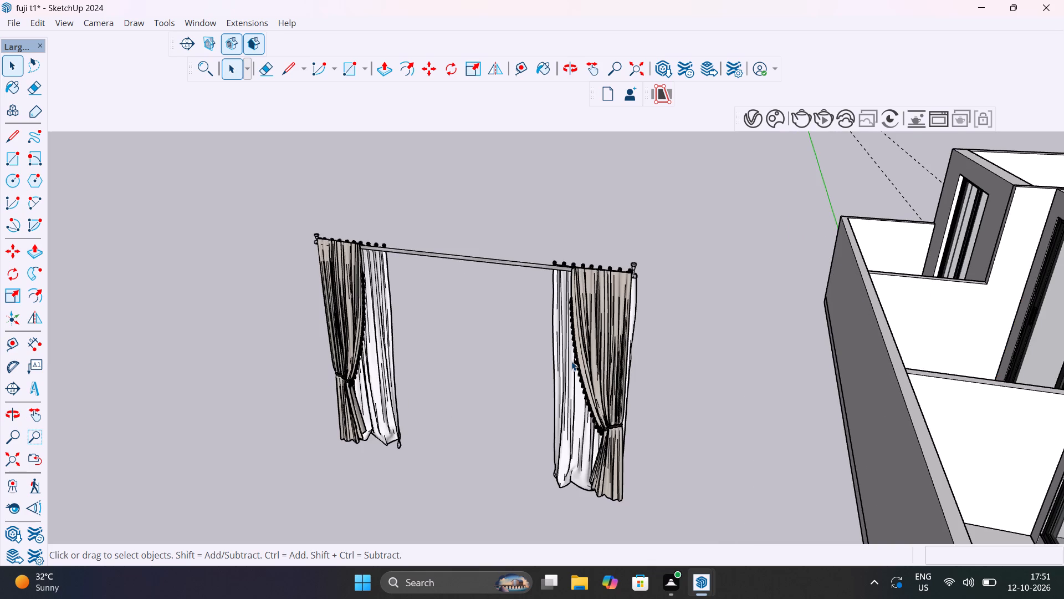
{"action": "key", "text": "q"}
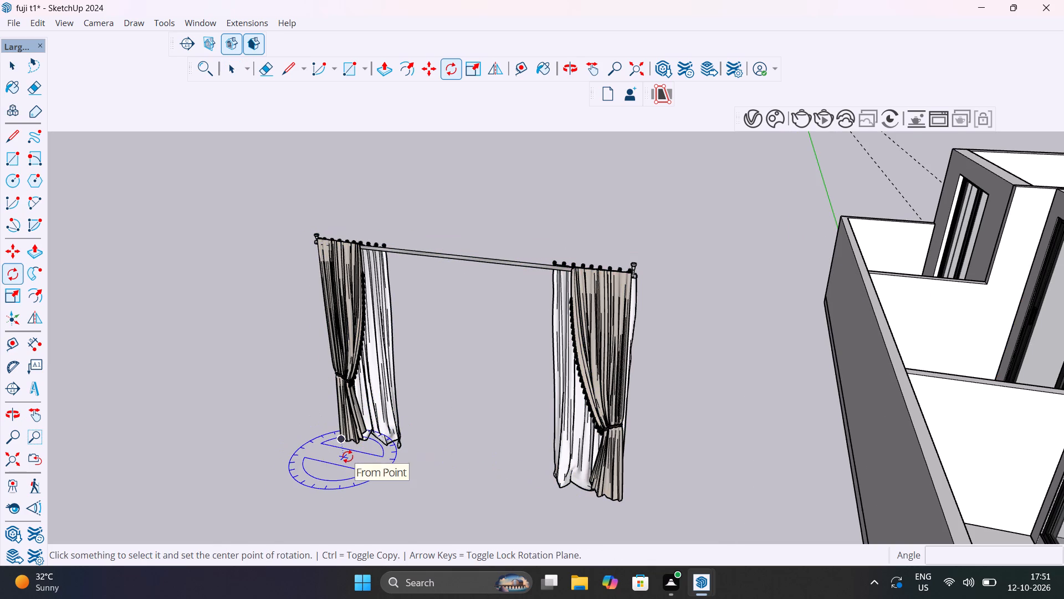
{"action": "left_click", "coordinate": [340, 444]}
{"action": "left_click", "coordinate": [432, 445]}
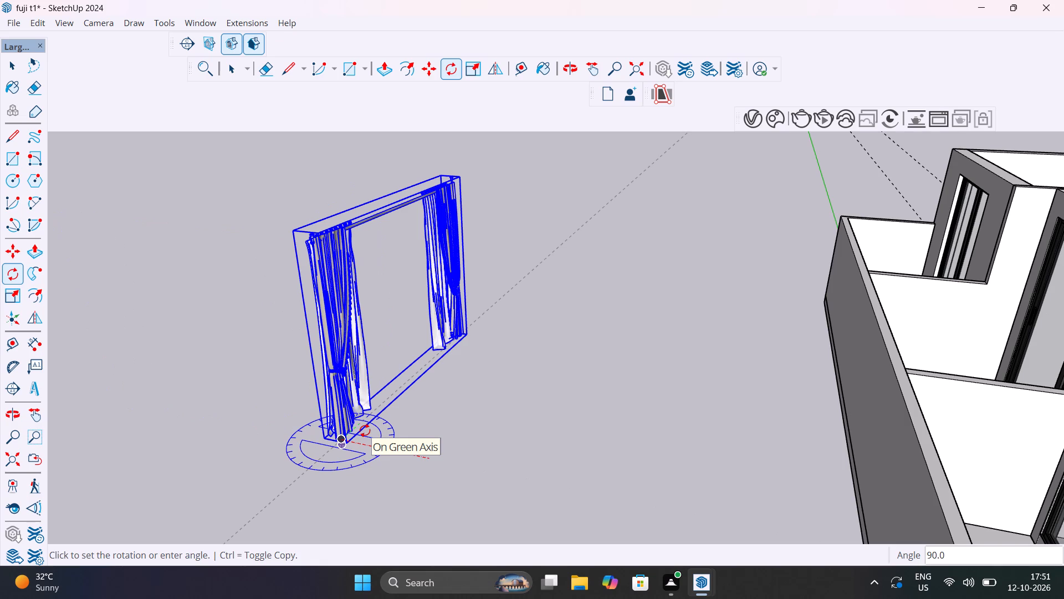
{"action": "type", "text": "90"}
{"action": "key", "text": "Return"}
{"action": "key", "text": "space"}
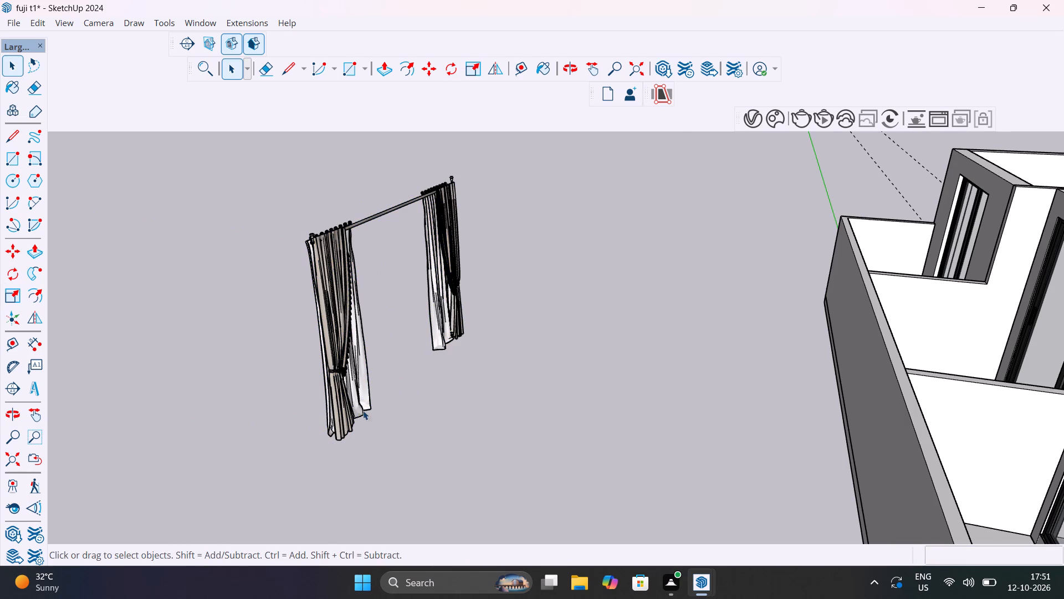
Move the curtain set about 29' 7 1/4" into the house, placing its top back corner on the sliding door frame's top corner.
{"action": "scroll", "coordinate": [346, 384], "scroll_direction": "up", "scroll_amount": 4}
{"action": "middle_click_drag", "start_coordinate": [351, 405], "coordinate": [185, 435]}
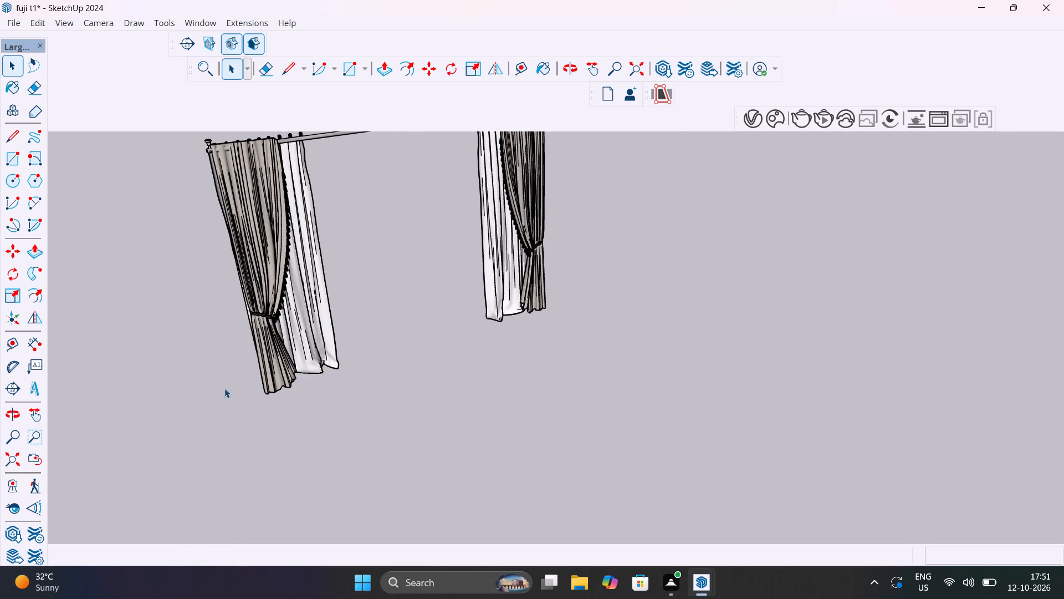
{"action": "left_click", "coordinate": [272, 358]}
{"action": "key", "text": "m"}
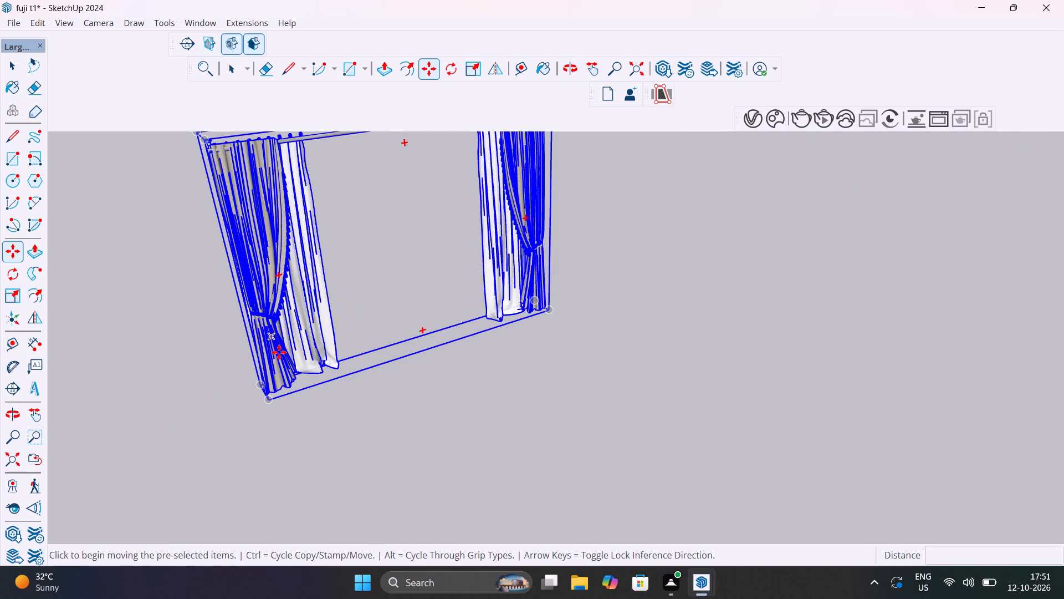
{"action": "middle_click_drag", "start_coordinate": [282, 366], "coordinate": [306, 485], "text": "shift"}
{"action": "left_click", "coordinate": [224, 273]}
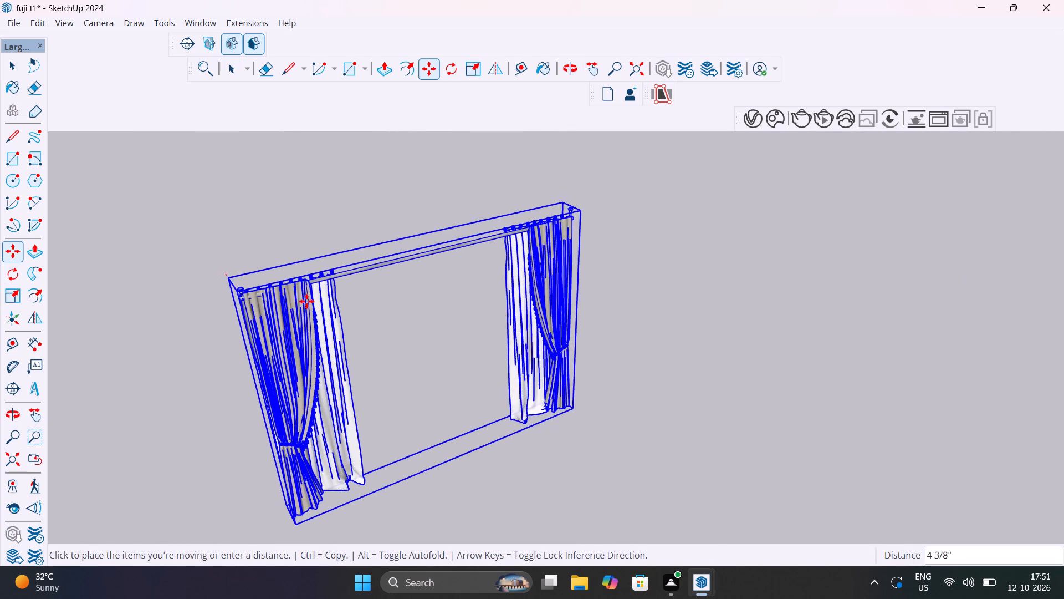
{"action": "scroll", "coordinate": [309, 302], "scroll_direction": "down", "scroll_amount": 14}
{"action": "middle_click_drag", "start_coordinate": [455, 456], "coordinate": [246, 433]}
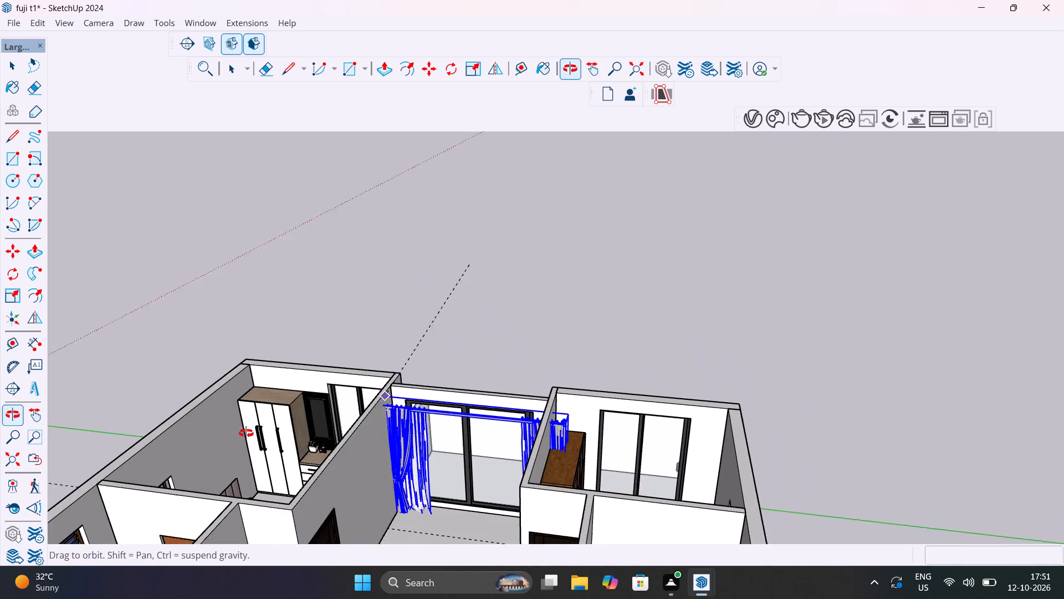
{"action": "middle_click_drag", "start_coordinate": [246, 433], "coordinate": [239, 433]}
{"action": "scroll", "coordinate": [407, 397], "scroll_direction": "up", "scroll_amount": 18}
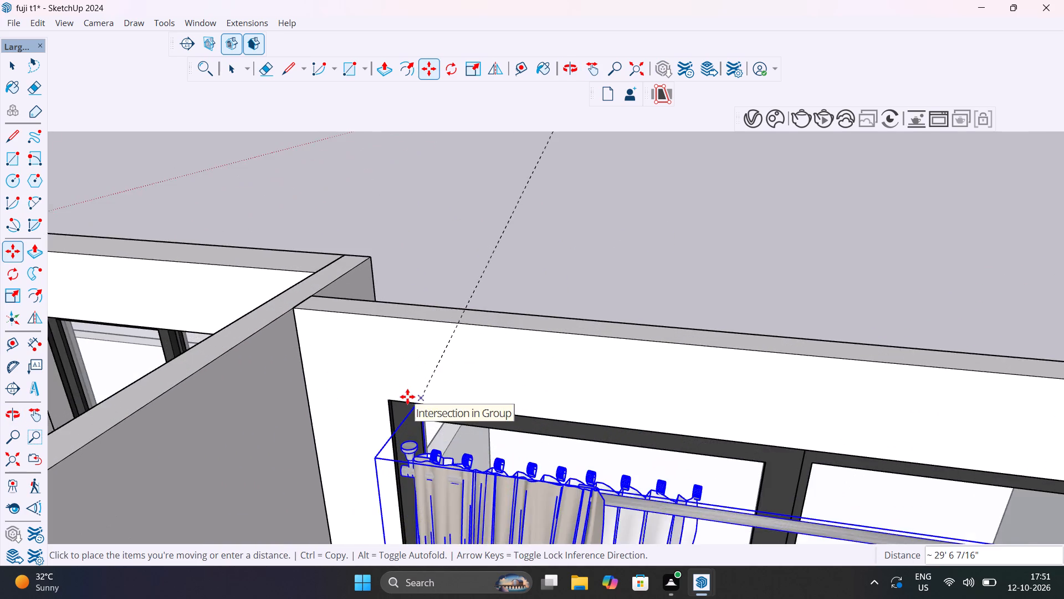
{"action": "scroll", "coordinate": [407, 397], "scroll_direction": "up", "scroll_amount": 5}
{"action": "middle_click_drag", "start_coordinate": [431, 400], "coordinate": [465, 335]}
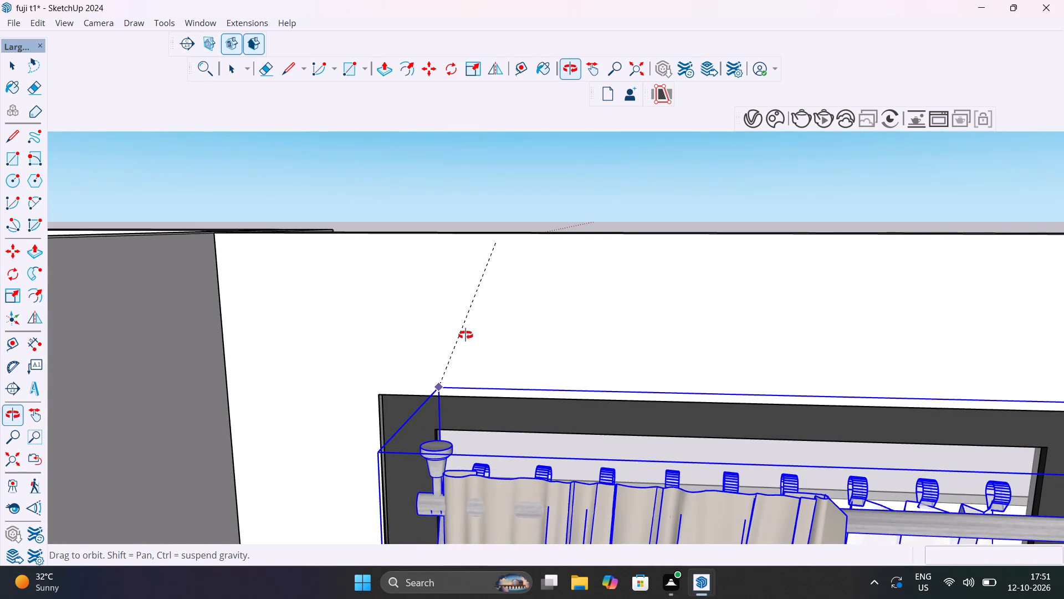
{"action": "middle_click_drag", "start_coordinate": [465, 335], "coordinate": [480, 260]}
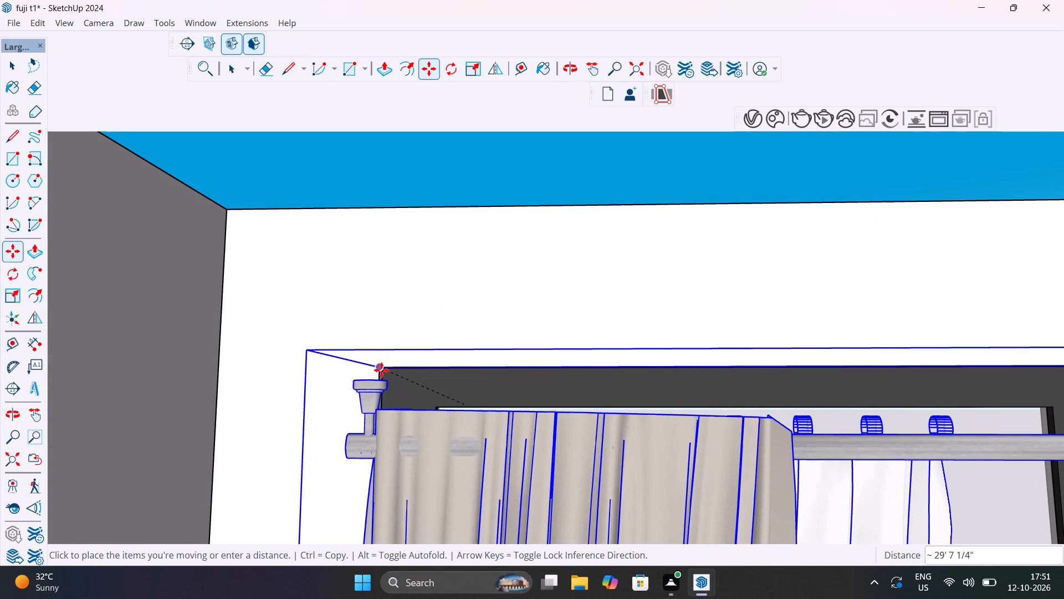
{"action": "left_click", "coordinate": [381, 370]}
Scale the curtain set down uniformly from its top corner to a factor of about 0.63.
{"action": "scroll", "coordinate": [423, 392], "scroll_direction": "down", "scroll_amount": 14}
{"action": "scroll", "coordinate": [471, 406], "scroll_direction": "down", "scroll_amount": 1}
{"action": "middle_click_drag", "start_coordinate": [506, 423], "coordinate": [507, 449]}
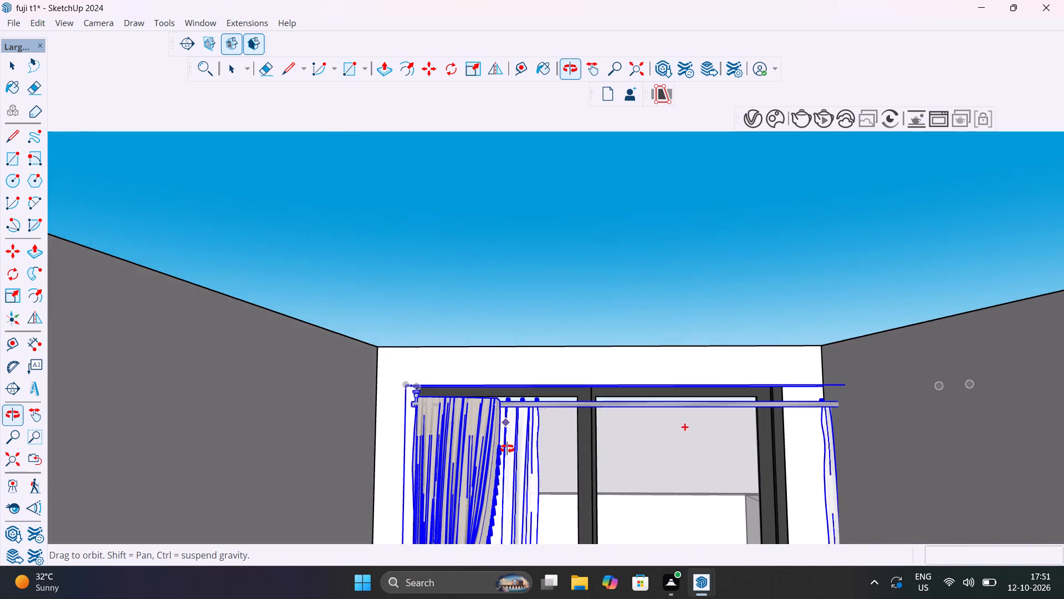
{"action": "middle_click_drag", "start_coordinate": [507, 449], "coordinate": [510, 563]}
{"action": "key", "text": "s"}
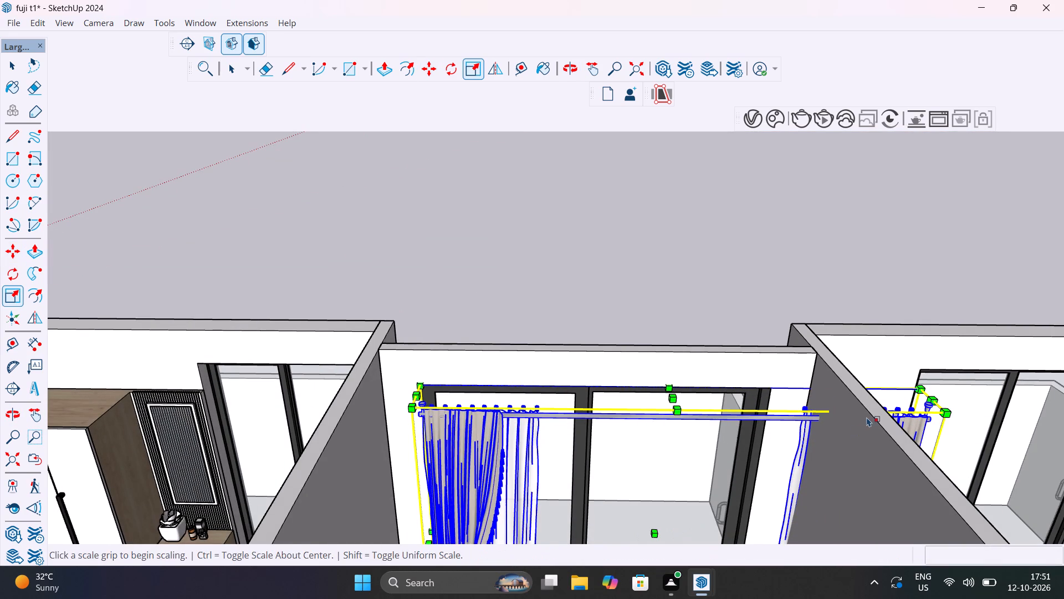
{"action": "middle_click_drag", "start_coordinate": [867, 417], "coordinate": [692, 352], "text": "shift"}
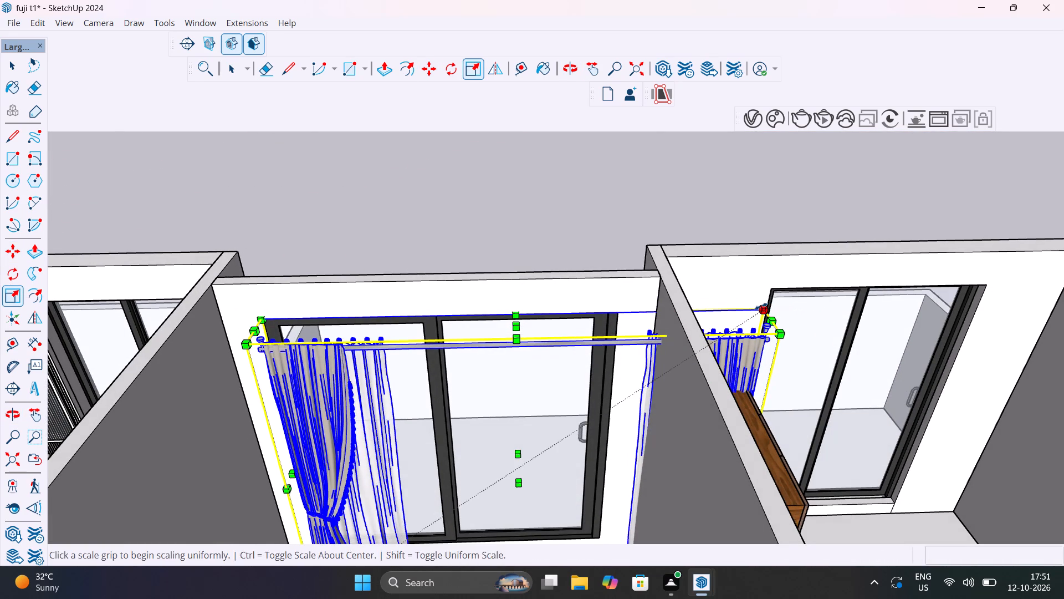
{"action": "left_click", "coordinate": [761, 306]}
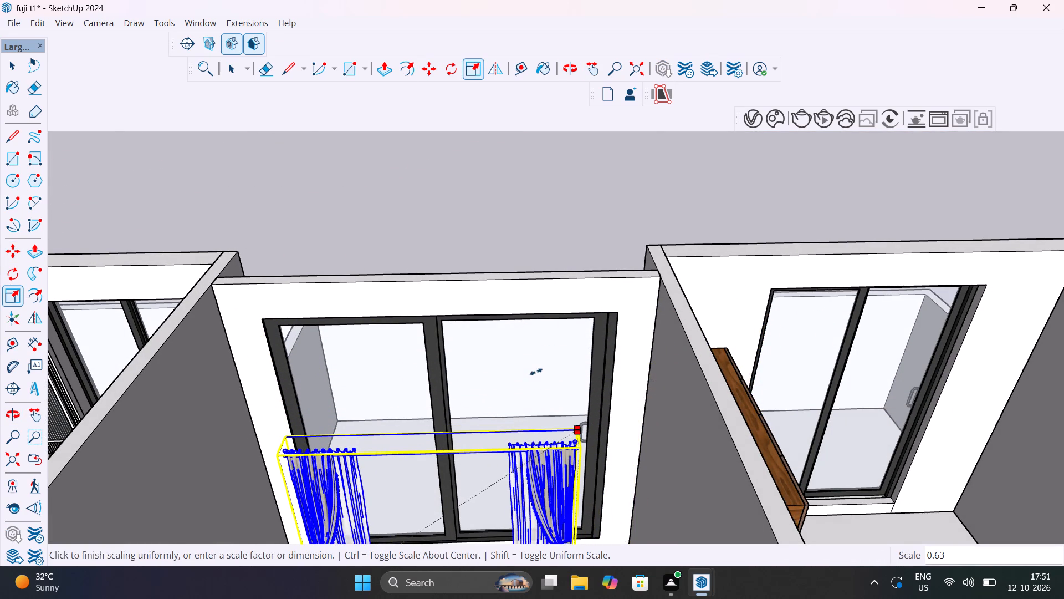
{"action": "left_click", "coordinate": [536, 372]}
Move the curtain set by its top back corner onto the handle-side top corner of the sliding door frame.
{"action": "middle_click_drag", "start_coordinate": [555, 475], "coordinate": [498, 361], "text": "shift"}
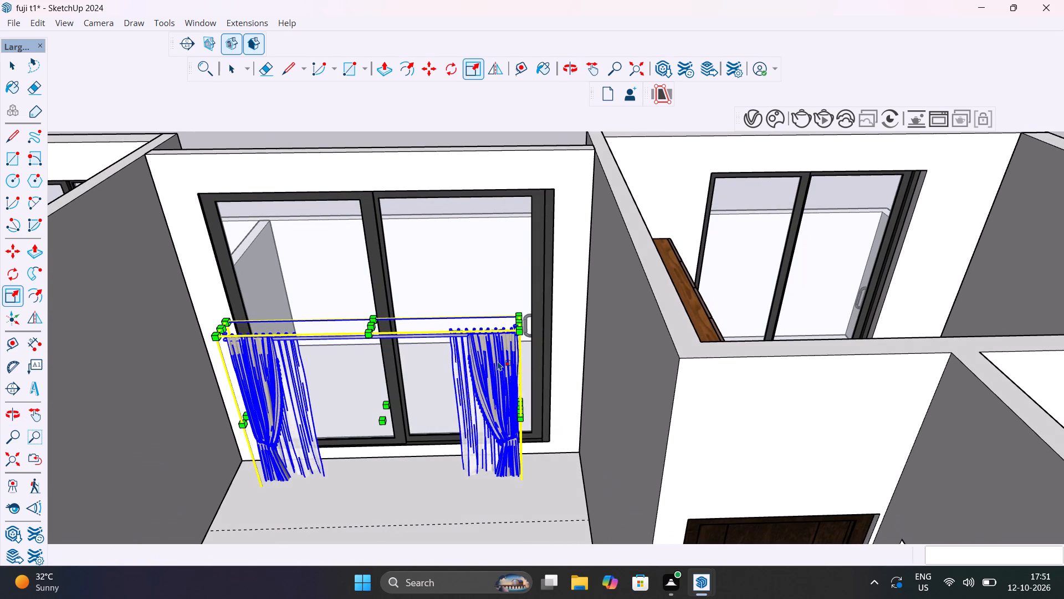
{"action": "key", "text": "m"}
{"action": "left_click", "coordinate": [519, 317]}
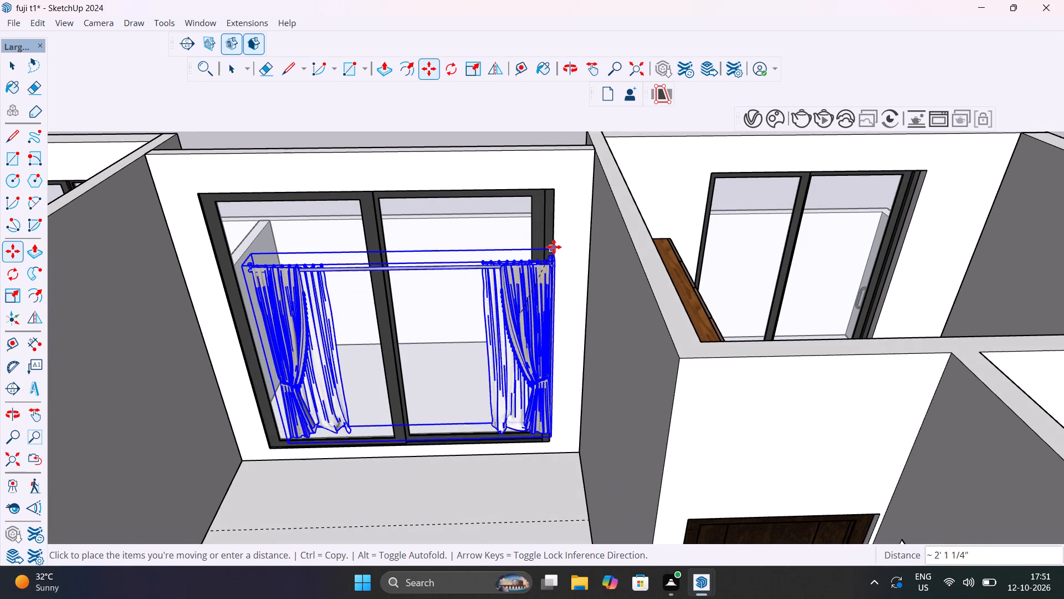
{"action": "scroll", "coordinate": [543, 207], "scroll_direction": "up", "scroll_amount": 9}
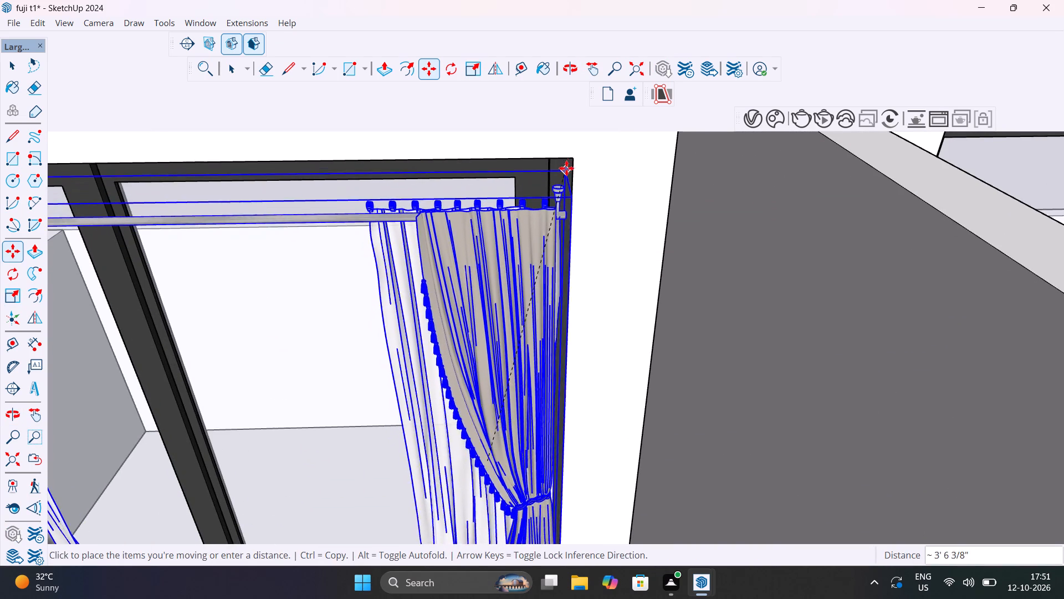
{"action": "left_click", "coordinate": [572, 158]}
Widen the curtain set along the red axis by about 1.12 to reach the door frame's opposite outer edge.
{"action": "scroll", "coordinate": [546, 209], "scroll_direction": "down", "scroll_amount": 12}
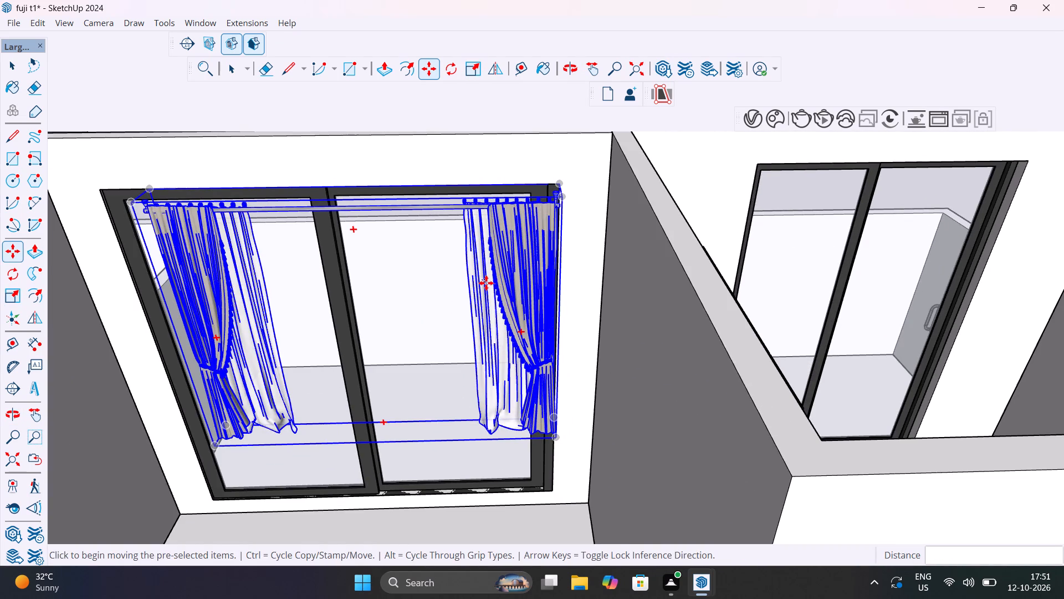
{"action": "middle_click_drag", "start_coordinate": [486, 283], "coordinate": [794, 352], "text": "shift"}
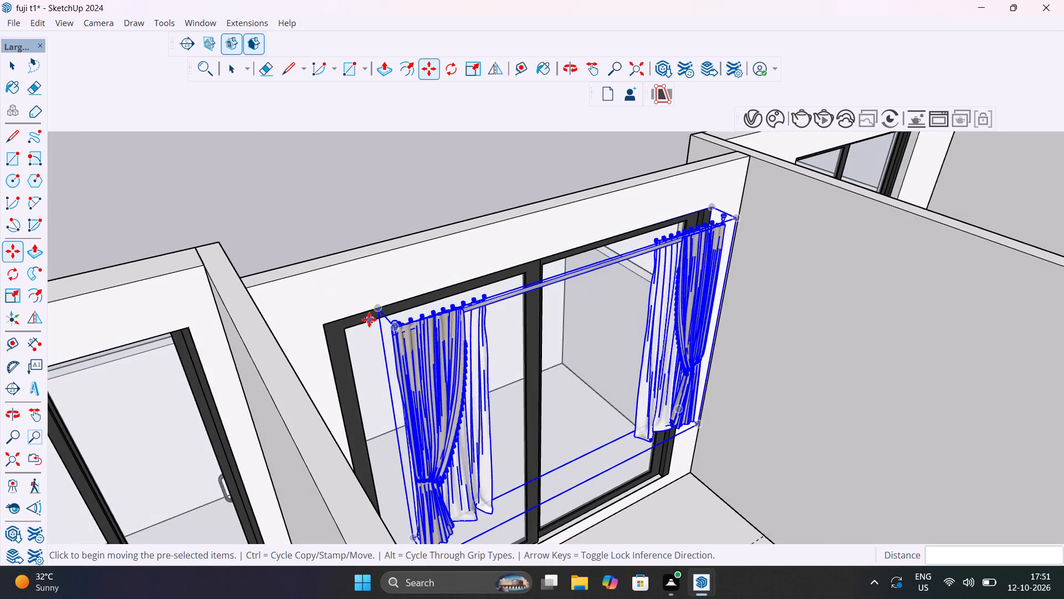
{"action": "scroll", "coordinate": [369, 319], "scroll_direction": "up", "scroll_amount": 10}
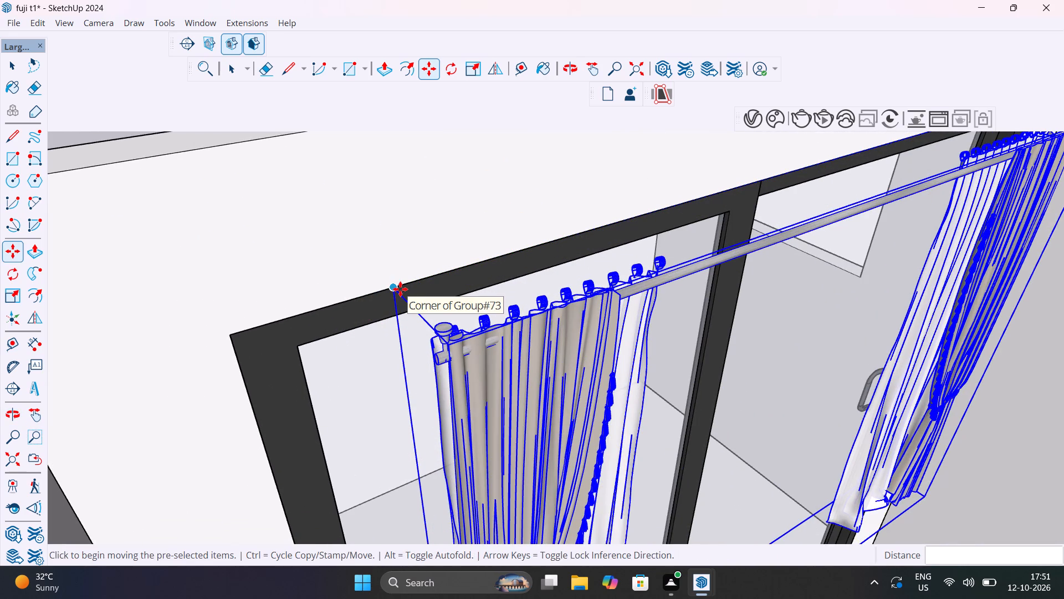
{"action": "key", "text": "s"}
{"action": "scroll", "coordinate": [415, 397], "scroll_direction": "down", "scroll_amount": 9}
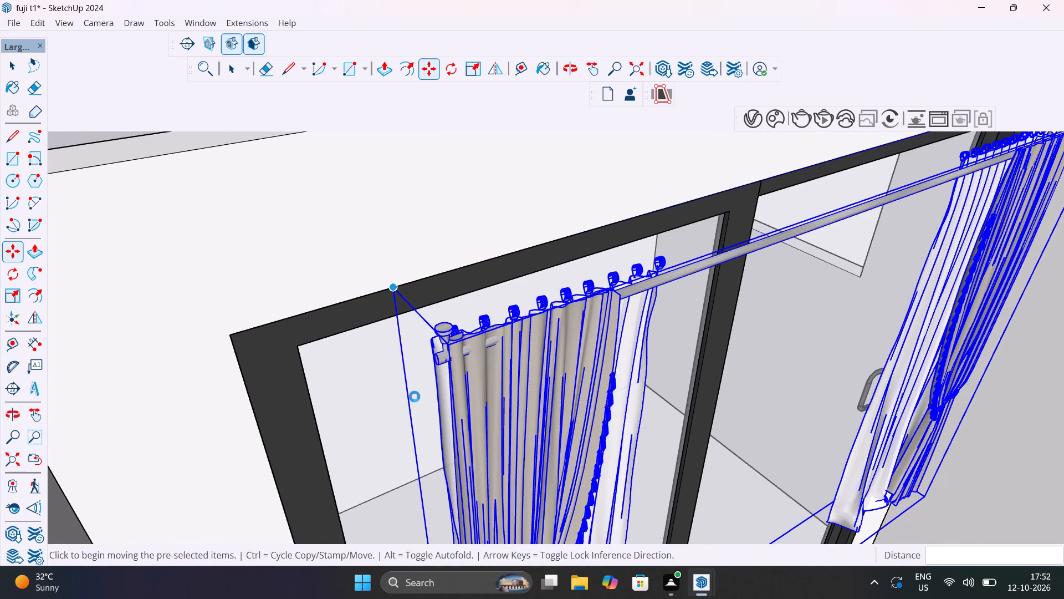
{"action": "scroll", "coordinate": [415, 397], "scroll_direction": "down", "scroll_amount": 11}
{"action": "scroll", "coordinate": [415, 397], "scroll_direction": "down", "scroll_amount": 13}
{"action": "scroll", "coordinate": [415, 397], "scroll_direction": "down", "scroll_amount": 8}
{"action": "middle_click_drag", "start_coordinate": [415, 474], "coordinate": [336, 364], "text": "shift"}
{"action": "left_click", "coordinate": [359, 392]}
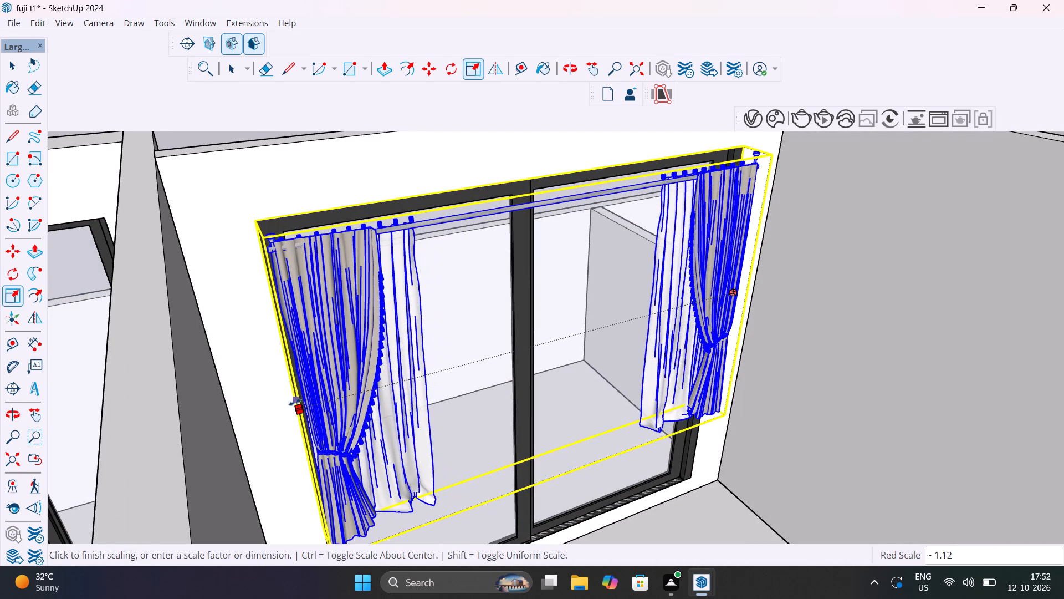
{"action": "left_click", "coordinate": [294, 405]}
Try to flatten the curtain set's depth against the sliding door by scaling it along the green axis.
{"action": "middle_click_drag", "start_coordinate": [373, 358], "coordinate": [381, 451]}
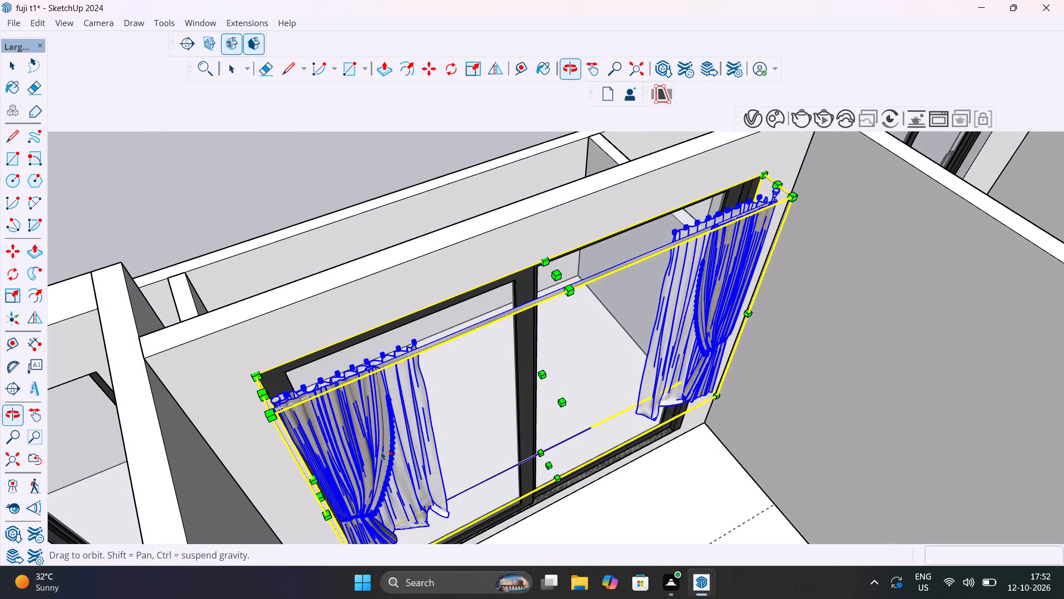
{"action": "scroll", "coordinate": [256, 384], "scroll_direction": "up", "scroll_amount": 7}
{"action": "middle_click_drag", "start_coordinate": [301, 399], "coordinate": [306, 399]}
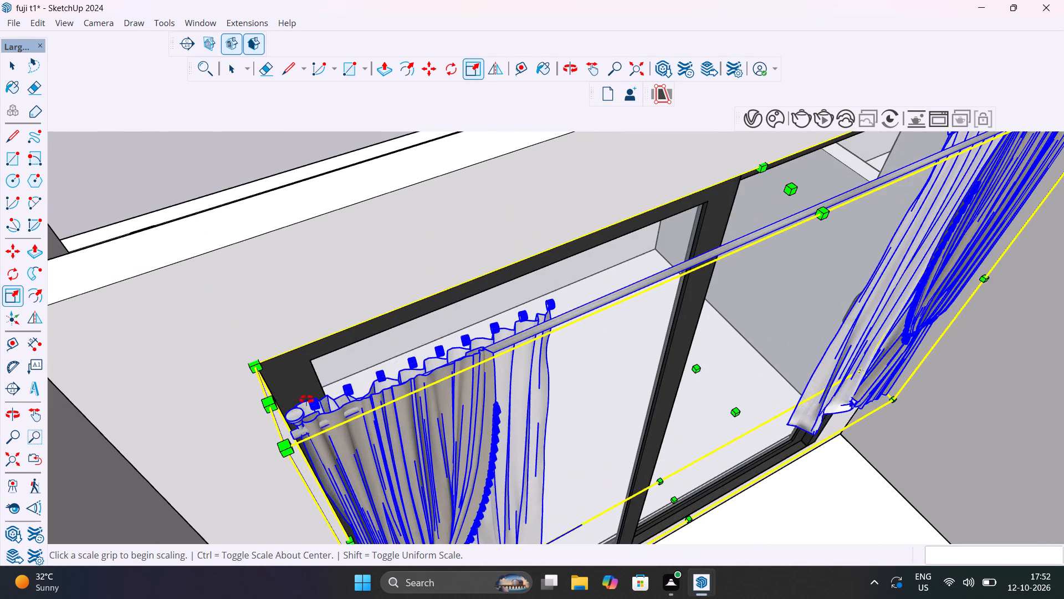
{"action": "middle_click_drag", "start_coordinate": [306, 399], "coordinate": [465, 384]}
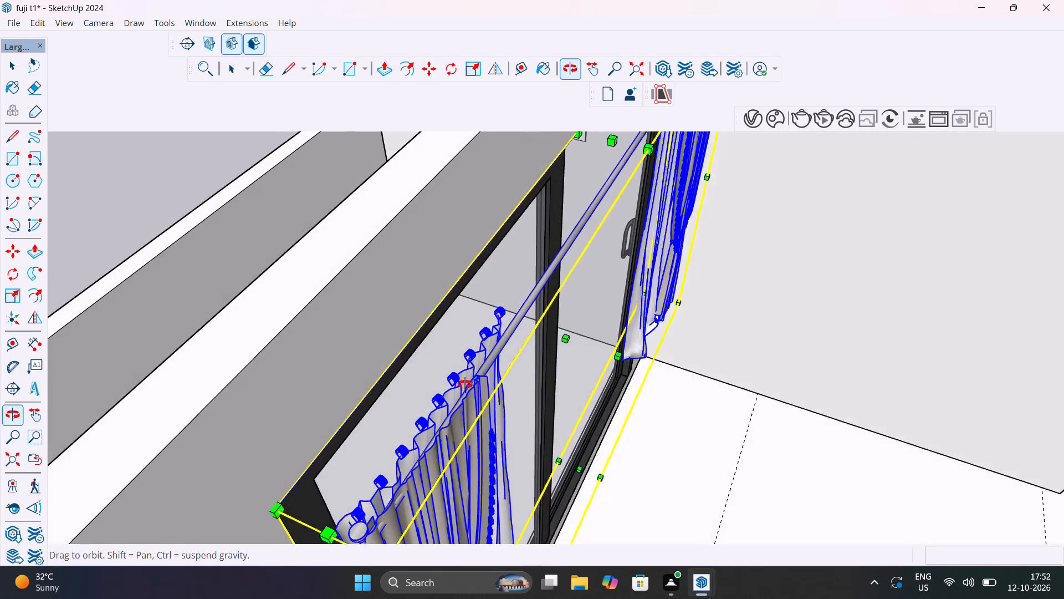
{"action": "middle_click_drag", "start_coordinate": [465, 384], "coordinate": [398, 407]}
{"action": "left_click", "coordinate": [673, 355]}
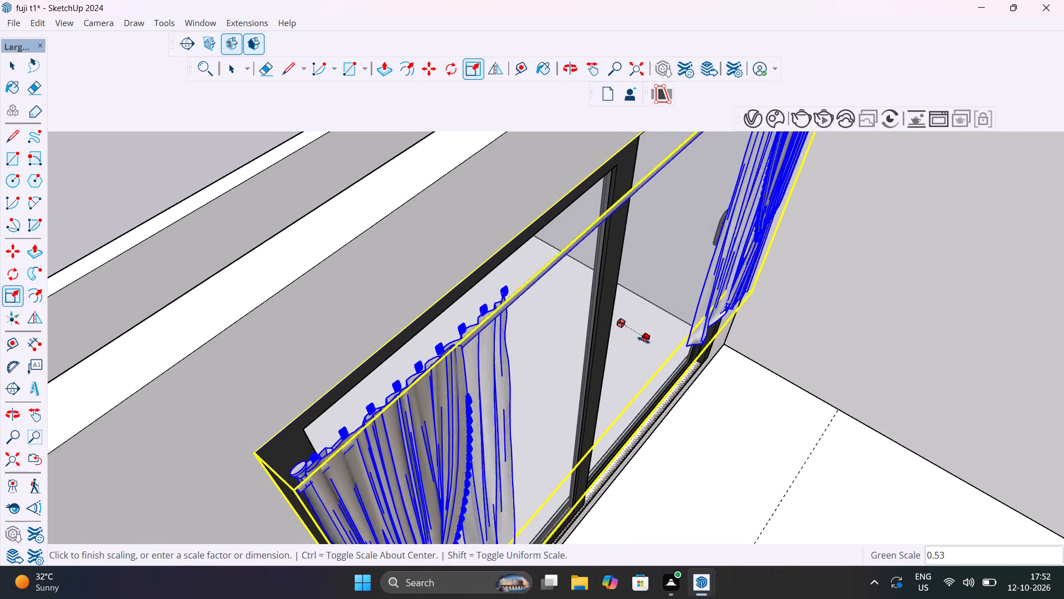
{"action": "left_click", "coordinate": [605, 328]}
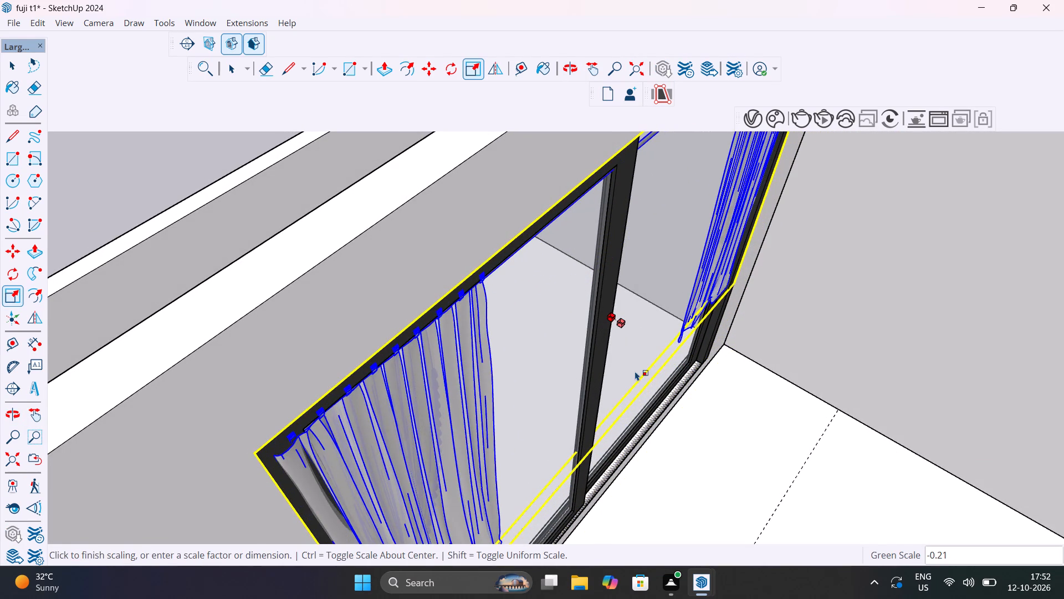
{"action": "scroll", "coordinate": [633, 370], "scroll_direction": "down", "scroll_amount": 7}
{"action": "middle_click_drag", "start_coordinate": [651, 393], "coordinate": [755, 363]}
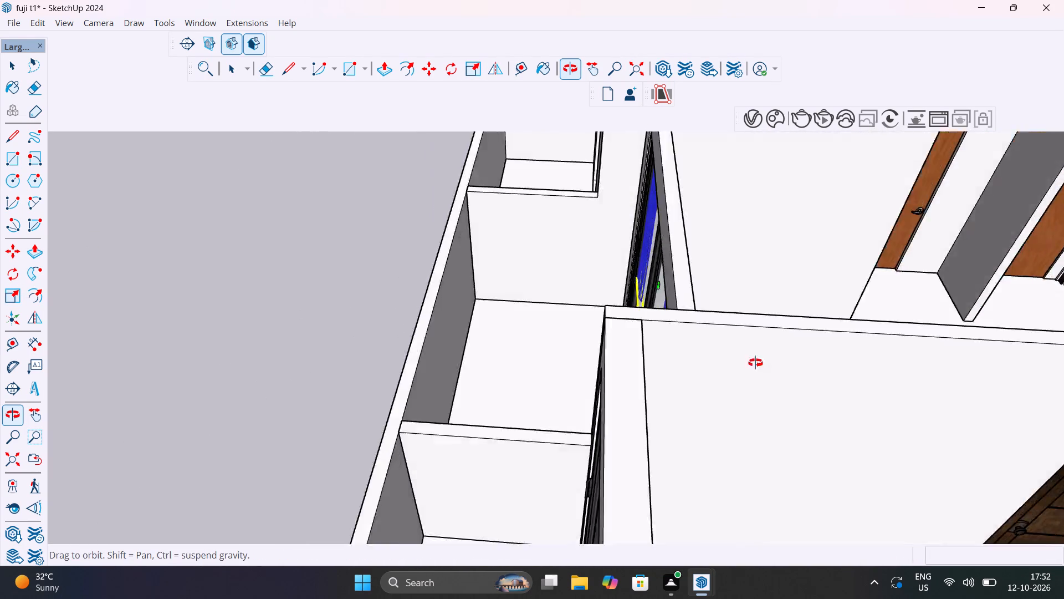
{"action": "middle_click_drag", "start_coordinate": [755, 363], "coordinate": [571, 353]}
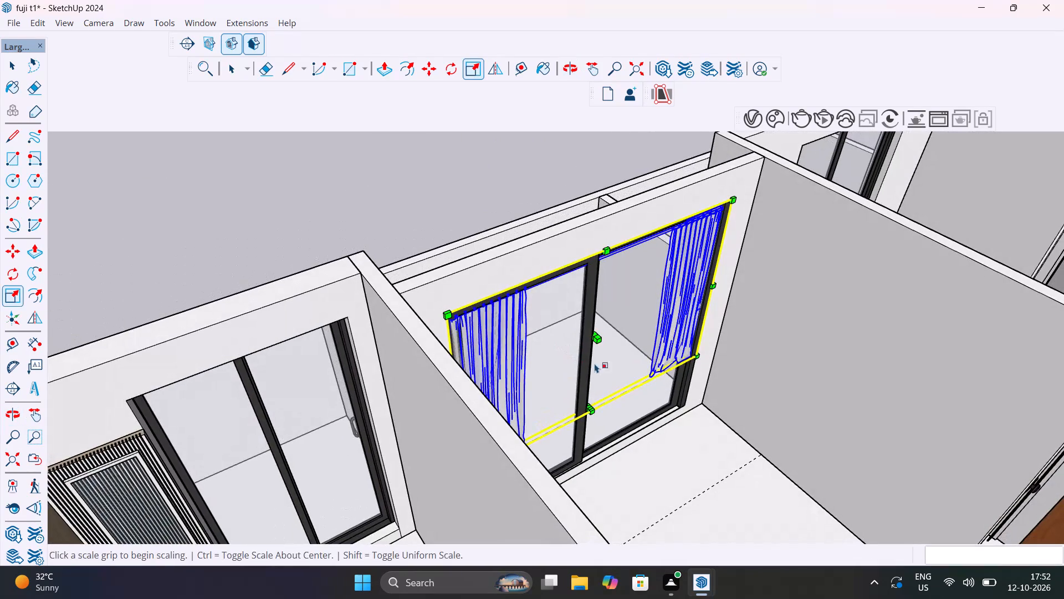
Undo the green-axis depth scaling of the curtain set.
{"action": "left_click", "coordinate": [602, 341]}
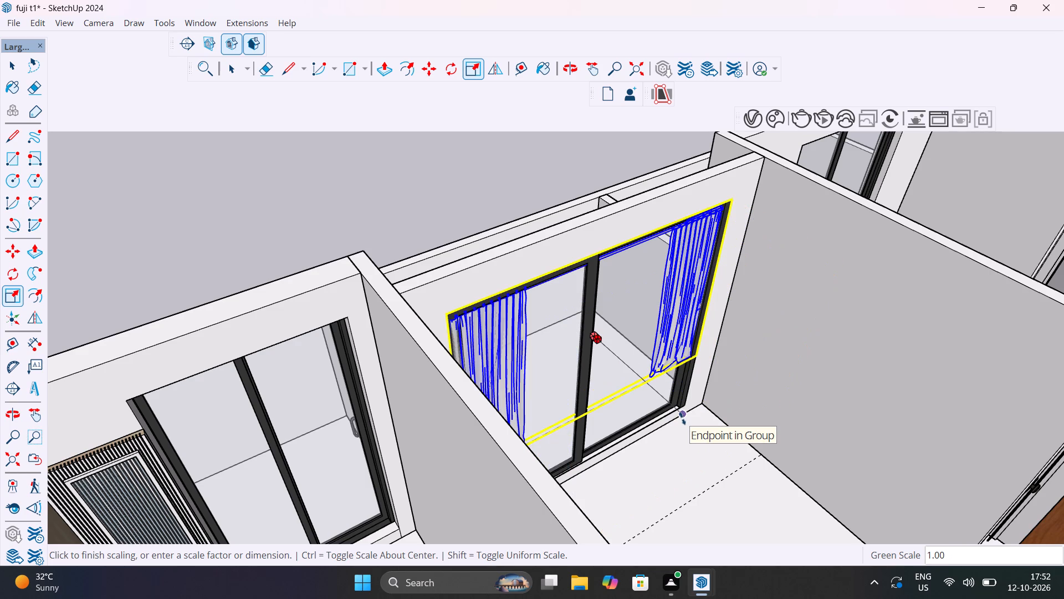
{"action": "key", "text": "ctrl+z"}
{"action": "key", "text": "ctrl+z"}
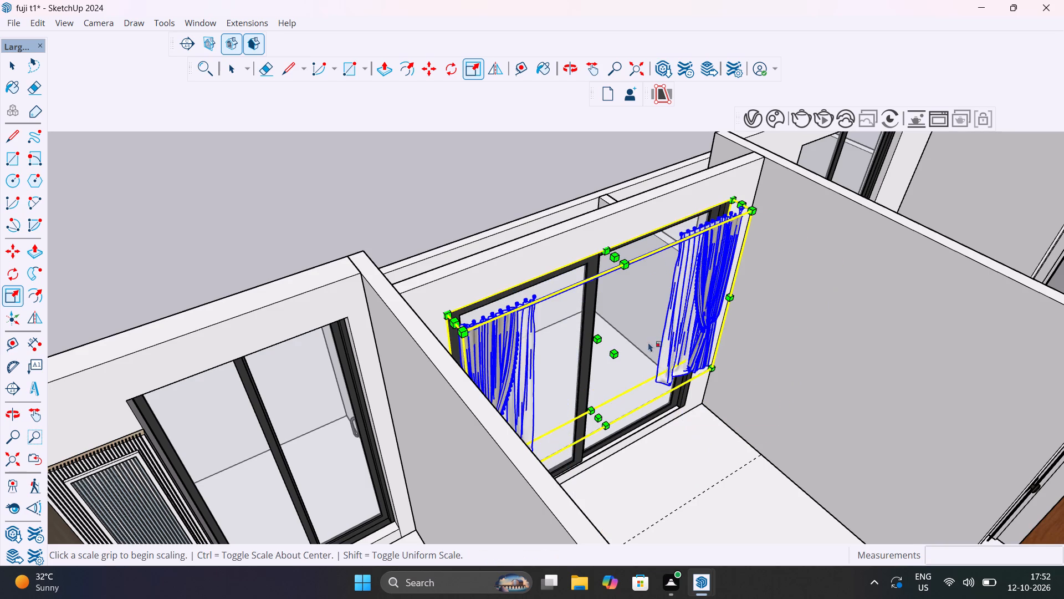
Stretch the curtain set from its bottom front edge down to the floor, scaling green about 4.75 and blue about 1.50.
{"action": "middle_click_drag", "start_coordinate": [653, 342], "coordinate": [499, 256]}
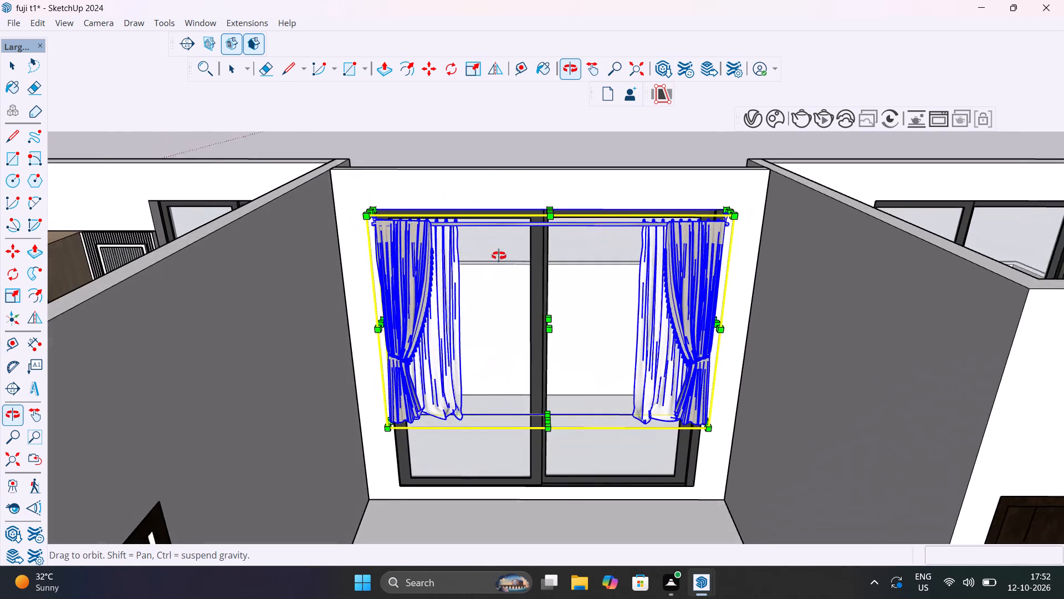
{"action": "middle_click_drag", "start_coordinate": [499, 256], "coordinate": [504, 251]}
{"action": "left_click", "coordinate": [550, 430]}
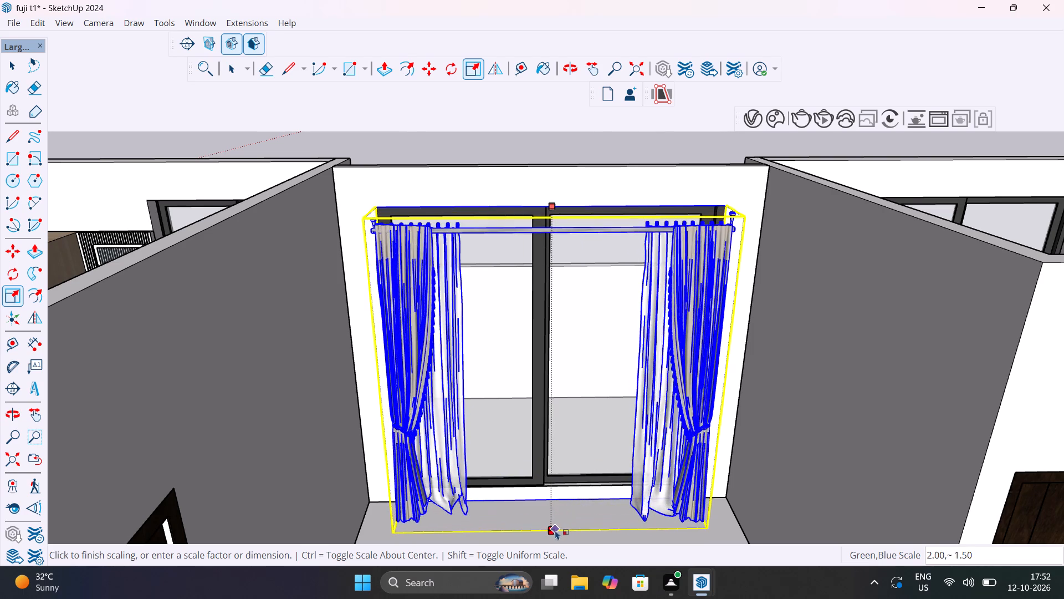
{"action": "middle_click_drag", "start_coordinate": [554, 528], "coordinate": [557, 434]}
{"action": "middle_click_drag", "start_coordinate": [559, 436], "coordinate": [532, 356], "text": "shift"}
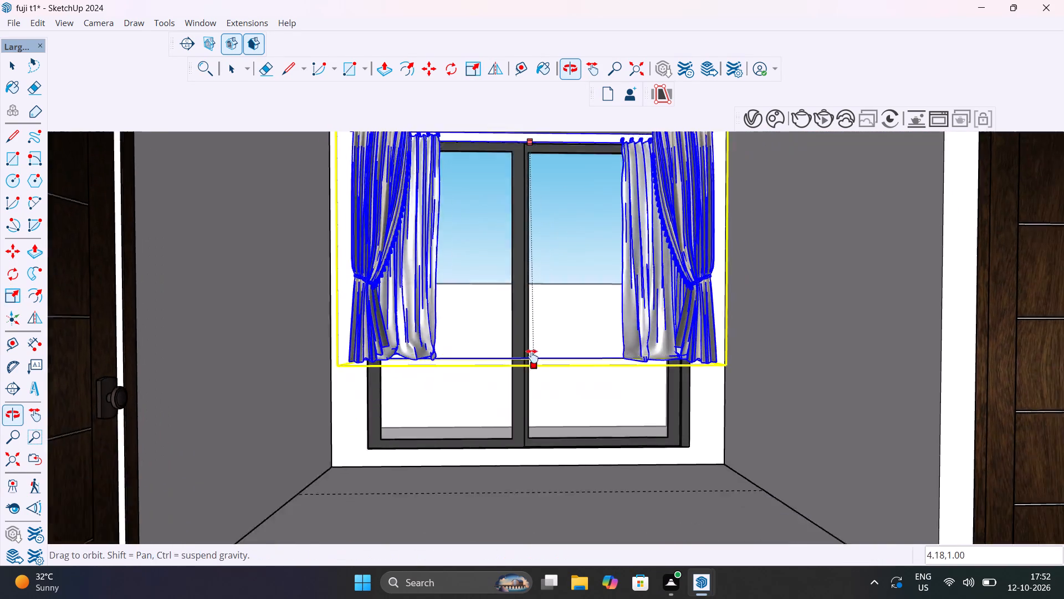
{"action": "middle_click_drag", "start_coordinate": [532, 356], "coordinate": [524, 321], "text": "shift"}
{"action": "left_click", "coordinate": [522, 427]}
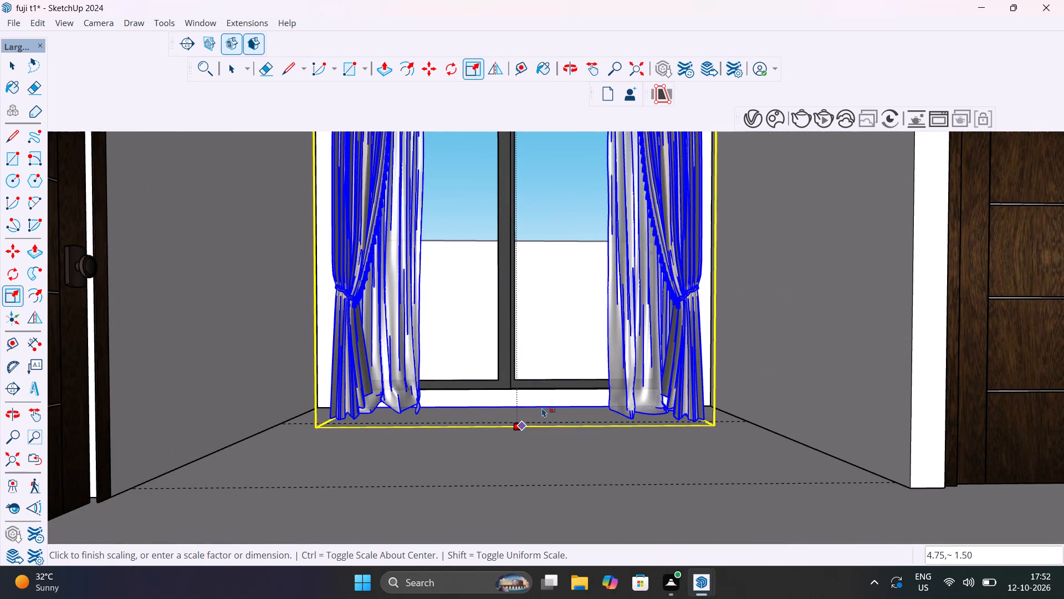
Flatten the curtain set's depth against the sliding door by scaling it along the green axis to about 0.17.
{"action": "middle_click_drag", "start_coordinate": [542, 408], "coordinate": [559, 531]}
{"action": "scroll", "coordinate": [571, 488], "scroll_direction": "down", "scroll_amount": 8}
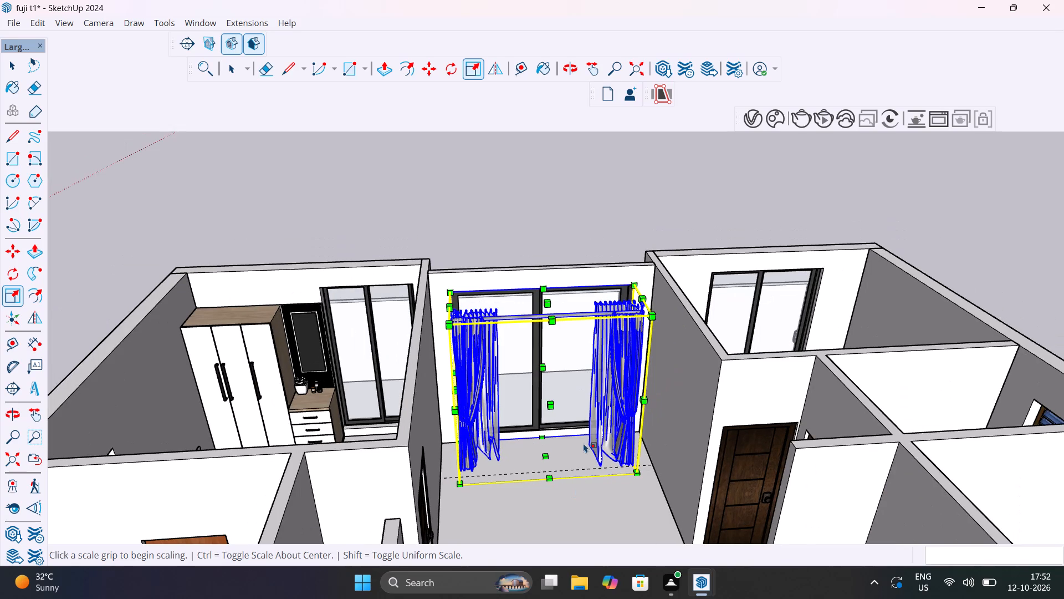
{"action": "middle_click_drag", "start_coordinate": [569, 397], "coordinate": [693, 513]}
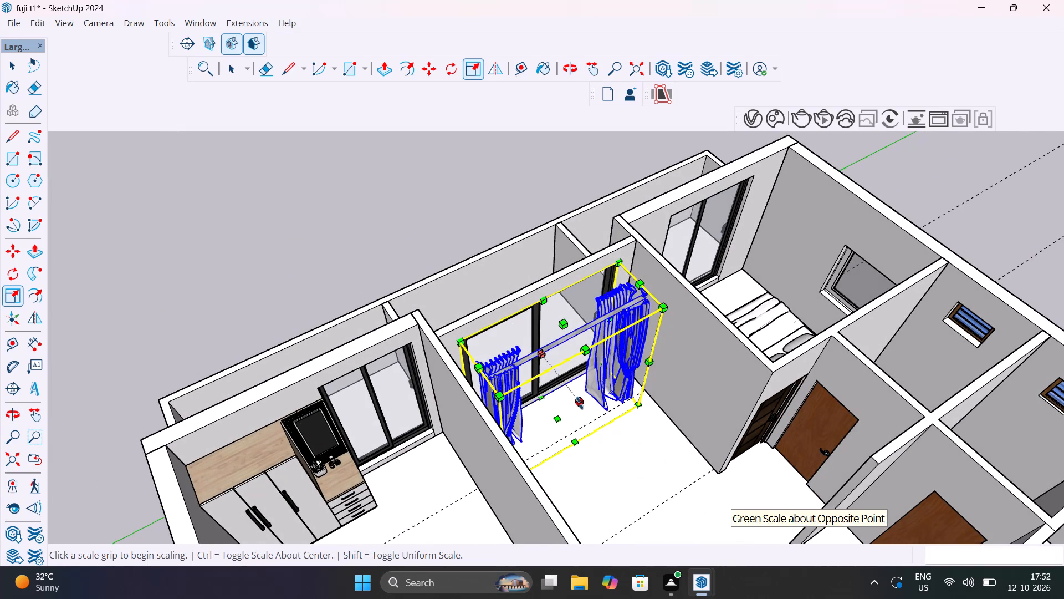
{"action": "left_click", "coordinate": [580, 403]}
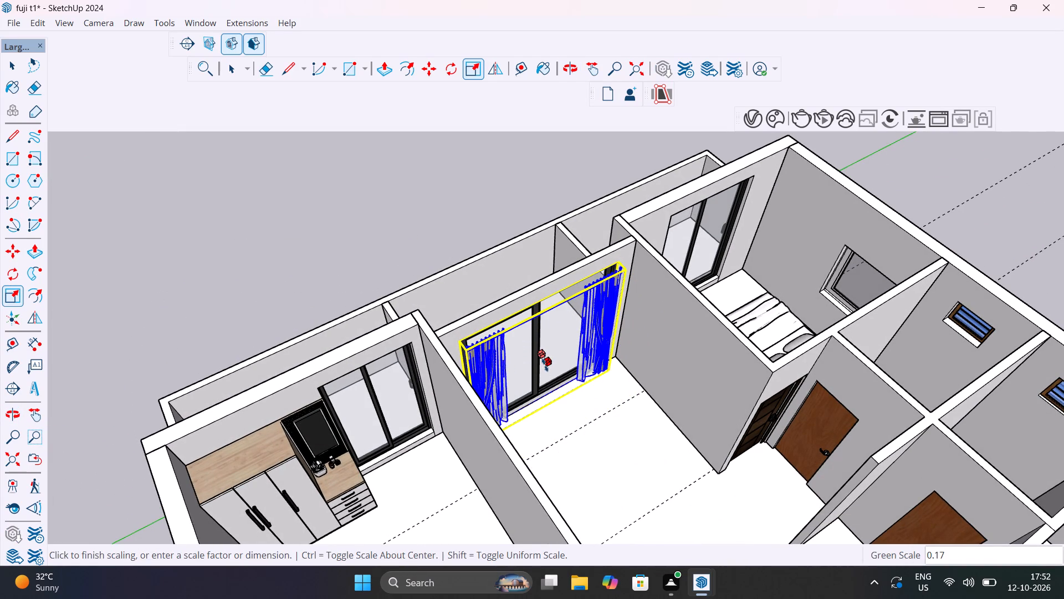
{"action": "left_click", "coordinate": [543, 362]}
{"action": "key", "text": "space"}
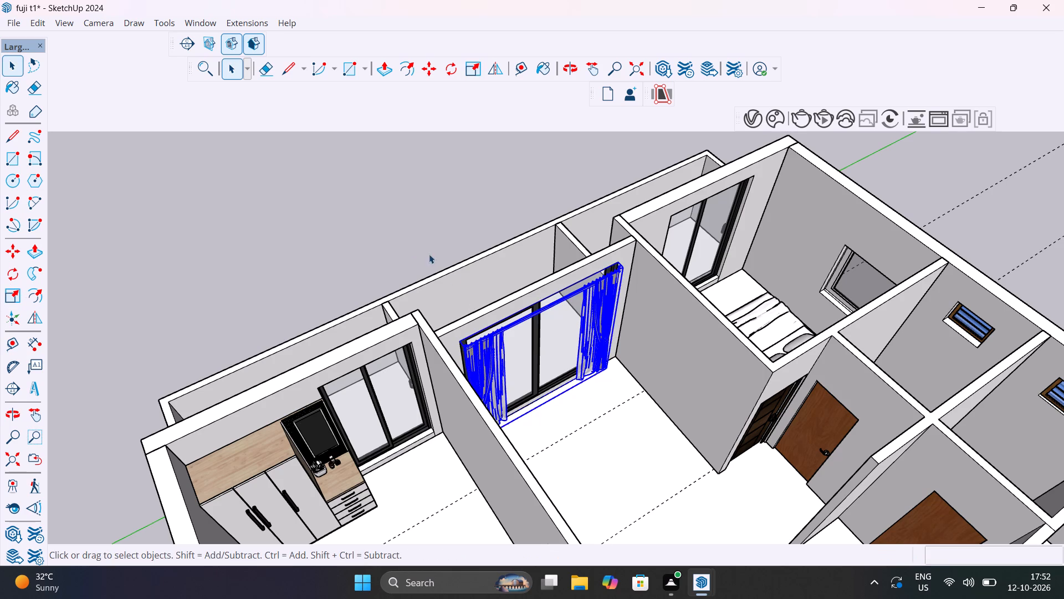
{"action": "left_click", "coordinate": [407, 235]}
Move the curtain set about 5 1/16" into the door opening, from its top front corner to the door frame's top corner.
{"action": "middle_click_drag", "start_coordinate": [562, 385], "coordinate": [404, 212]}
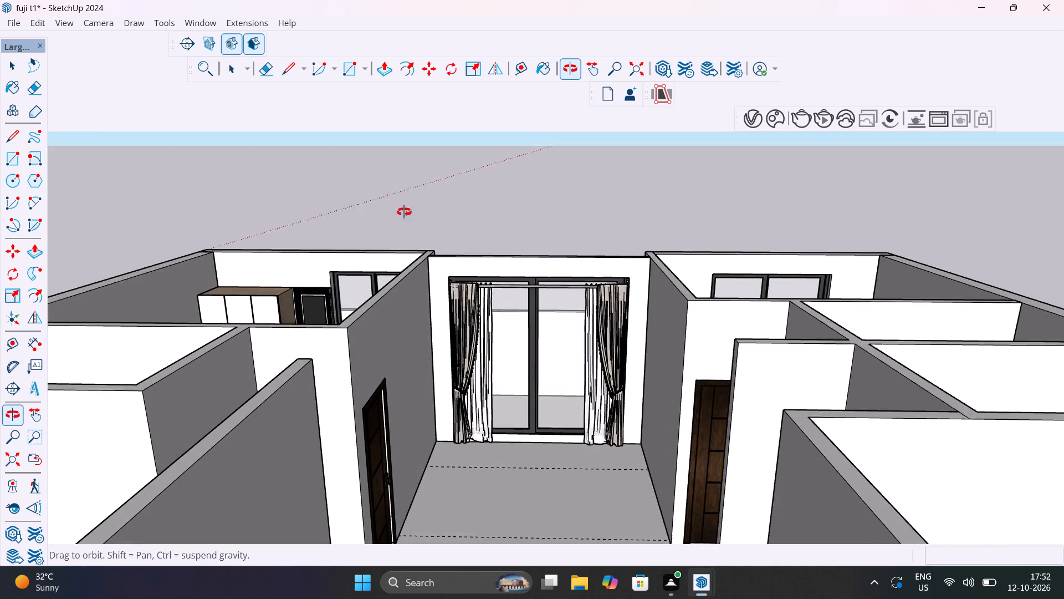
{"action": "middle_click_drag", "start_coordinate": [404, 212], "coordinate": [407, 210]}
{"action": "scroll", "coordinate": [518, 372], "scroll_direction": "up", "scroll_amount": 9}
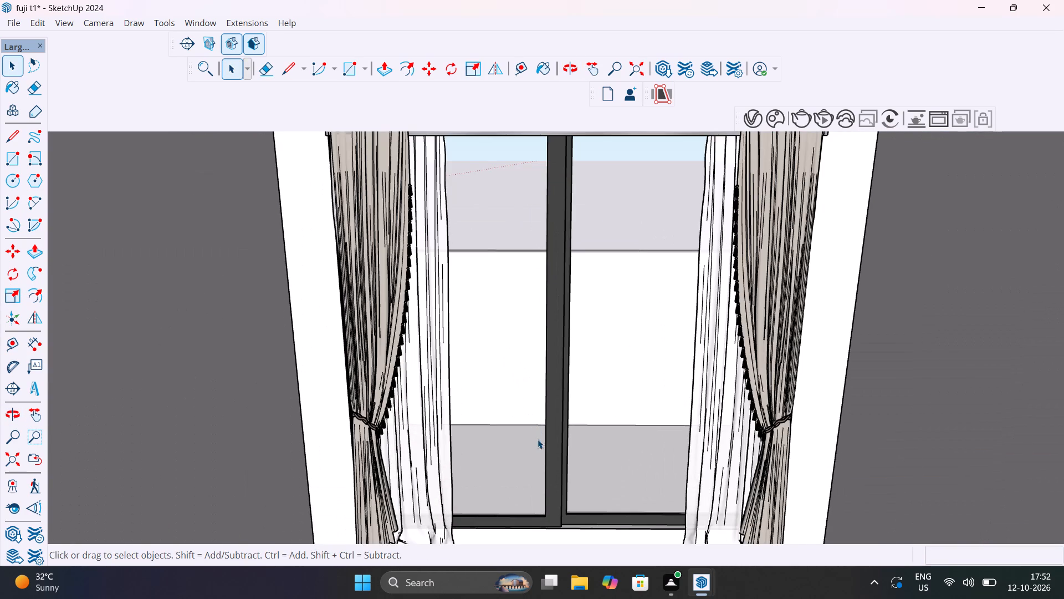
{"action": "scroll", "coordinate": [538, 439], "scroll_direction": "down", "scroll_amount": 5}
{"action": "middle_click_drag", "start_coordinate": [543, 441], "coordinate": [598, 541]}
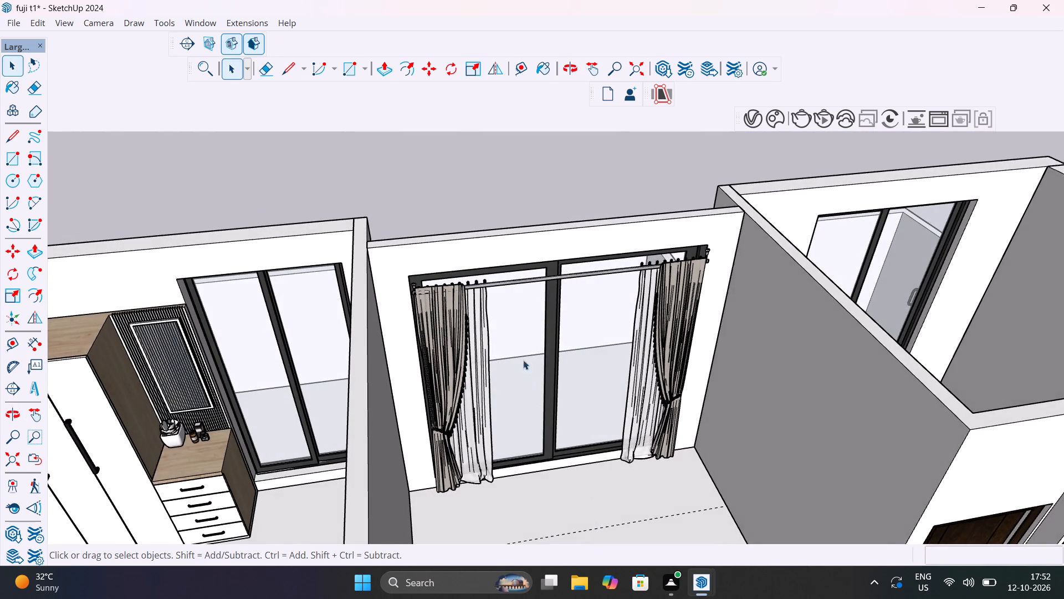
{"action": "scroll", "coordinate": [477, 301], "scroll_direction": "up", "scroll_amount": 11}
{"action": "scroll", "coordinate": [793, 239], "scroll_direction": "up", "scroll_amount": 2}
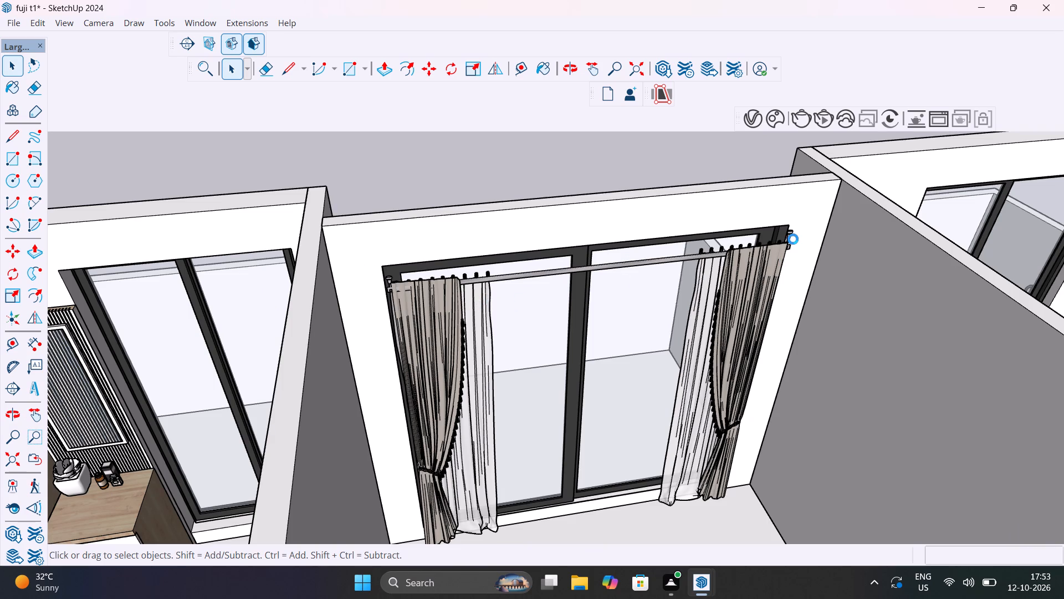
{"action": "scroll", "coordinate": [793, 239], "scroll_direction": "up", "scroll_amount": 10}
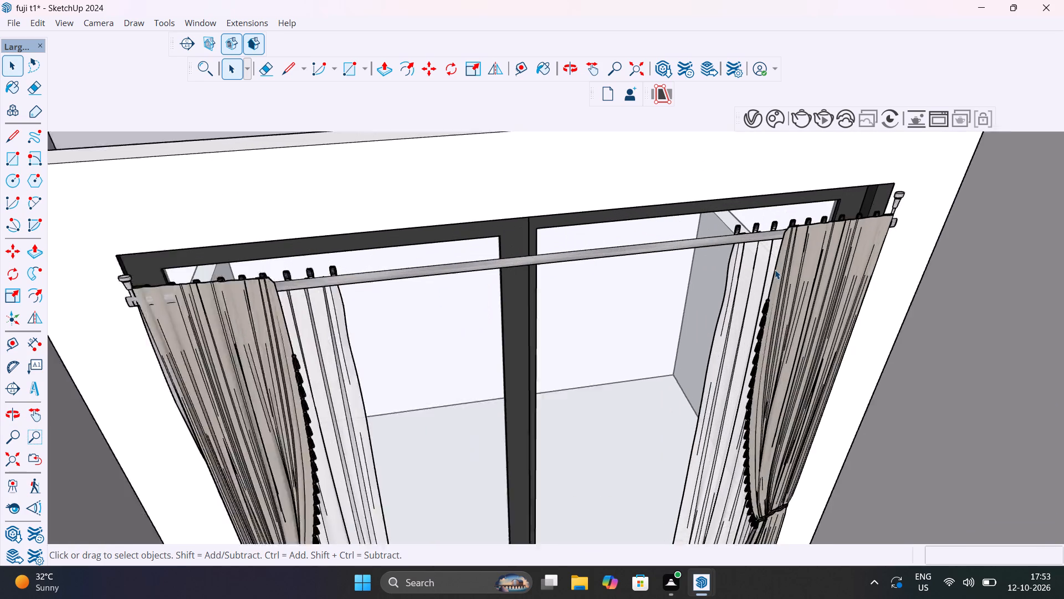
{"action": "scroll", "coordinate": [775, 270], "scroll_direction": "up", "scroll_amount": 1}
{"action": "middle_click_drag", "start_coordinate": [775, 270], "coordinate": [550, 320]}
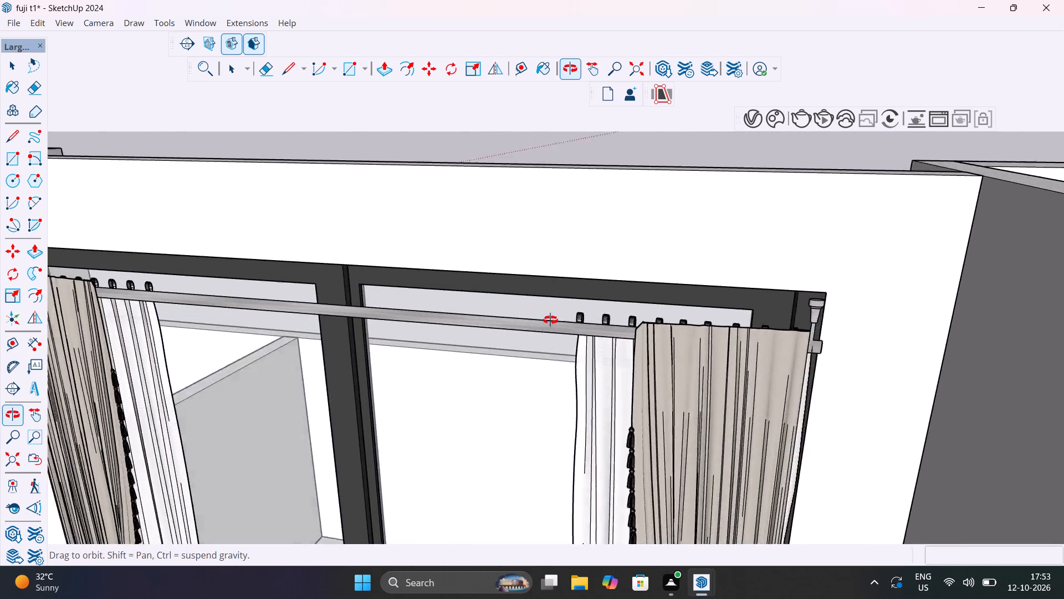
{"action": "middle_click_drag", "start_coordinate": [550, 320], "coordinate": [511, 380]}
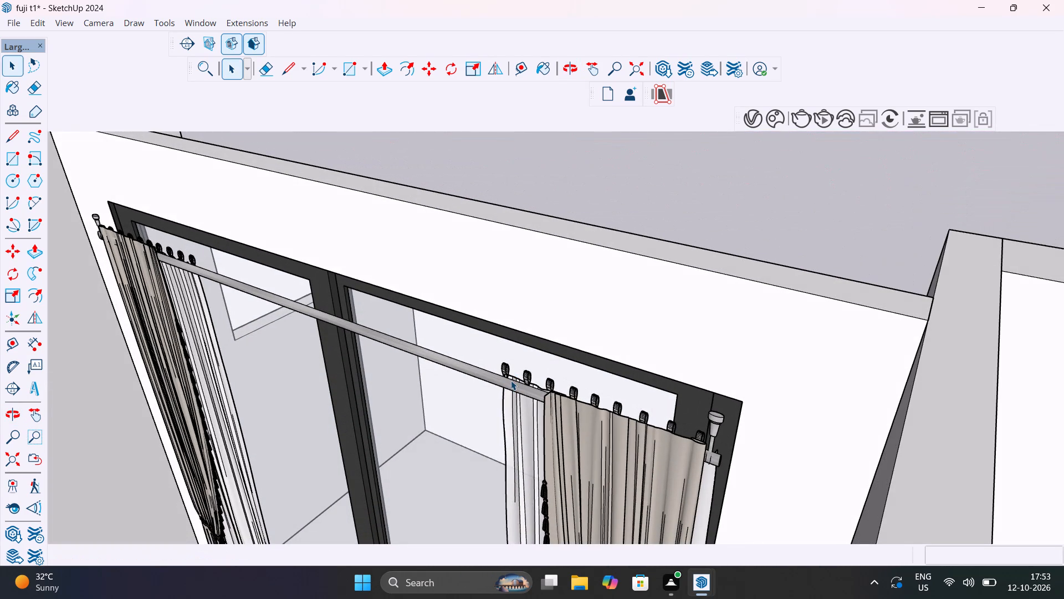
{"action": "left_click", "coordinate": [713, 422]}
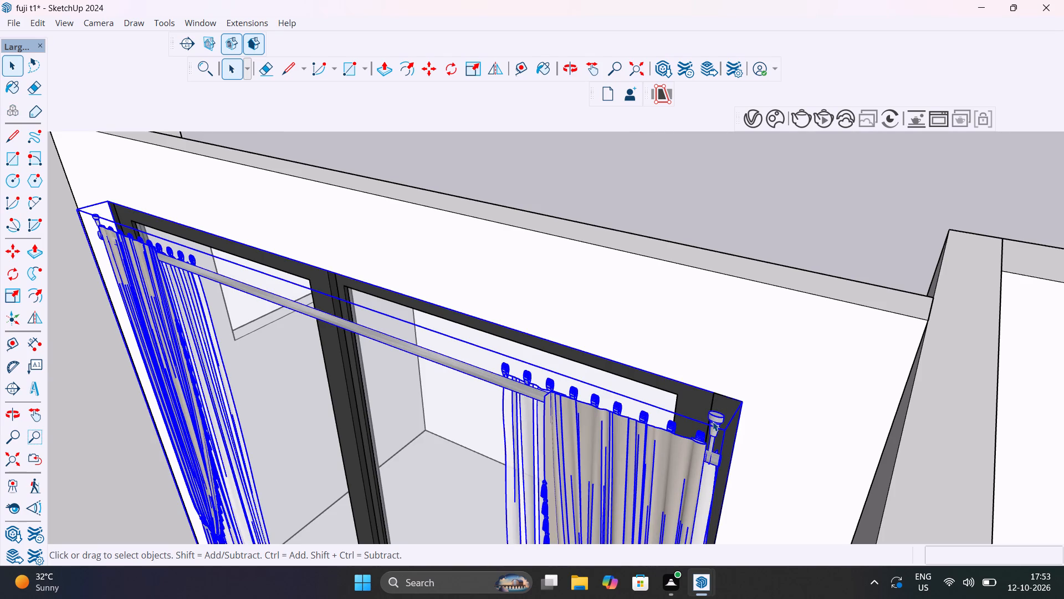
{"action": "key", "text": "m"}
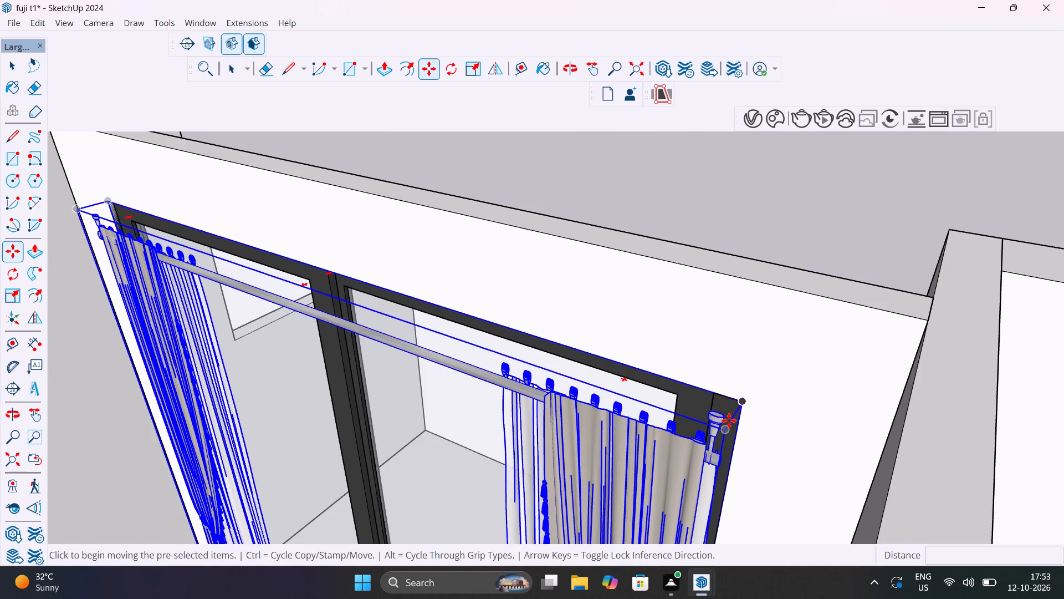
{"action": "left_click", "coordinate": [725, 431]}
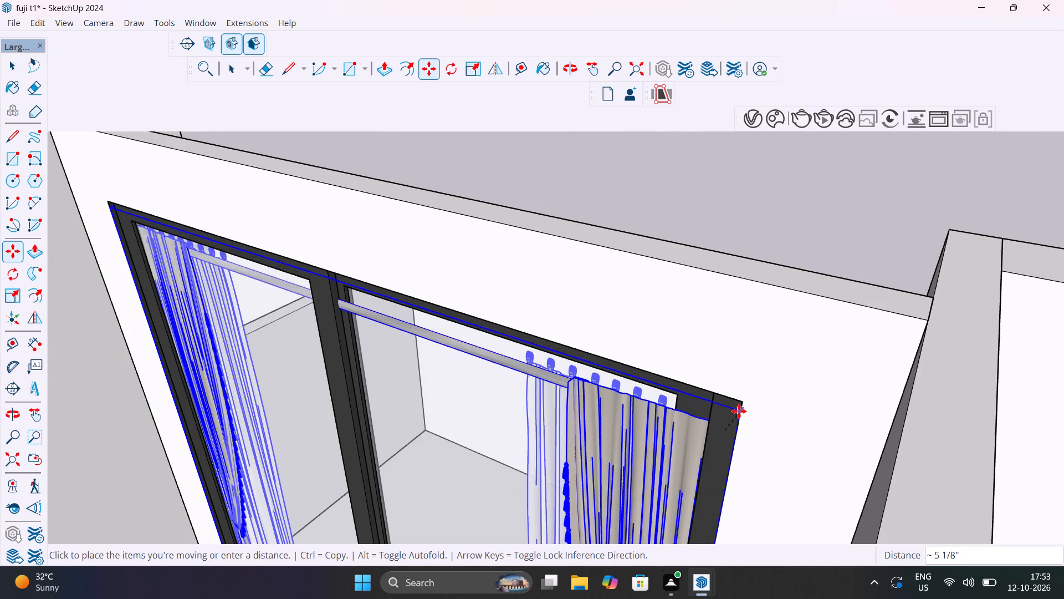
{"action": "left_click", "coordinate": [739, 407]}
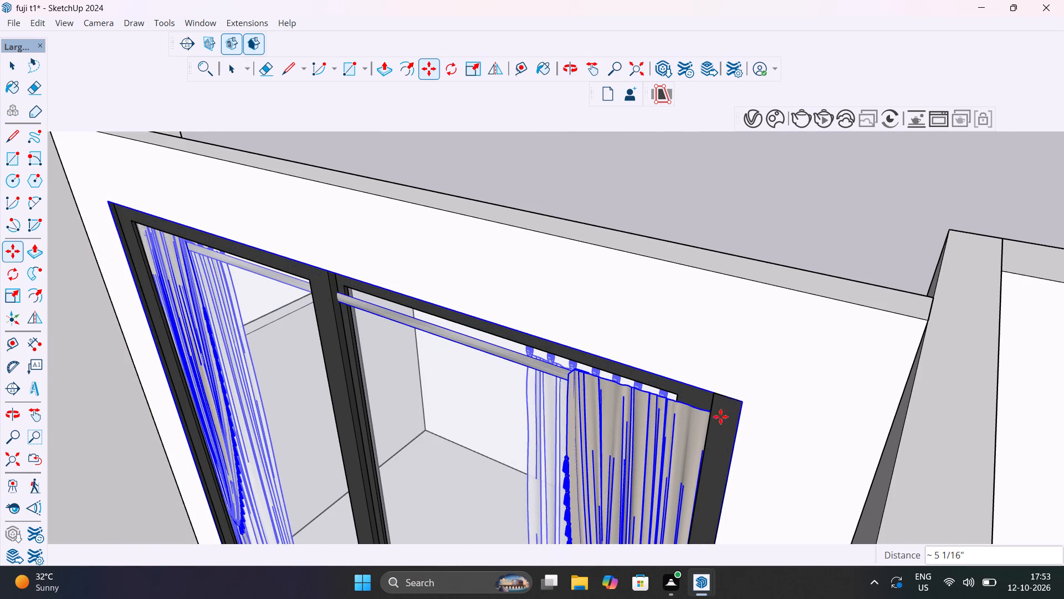
{"action": "scroll", "coordinate": [699, 420], "scroll_direction": "down", "scroll_amount": 14}
{"action": "key", "text": "space"}
{"action": "left_click", "coordinate": [734, 295]}
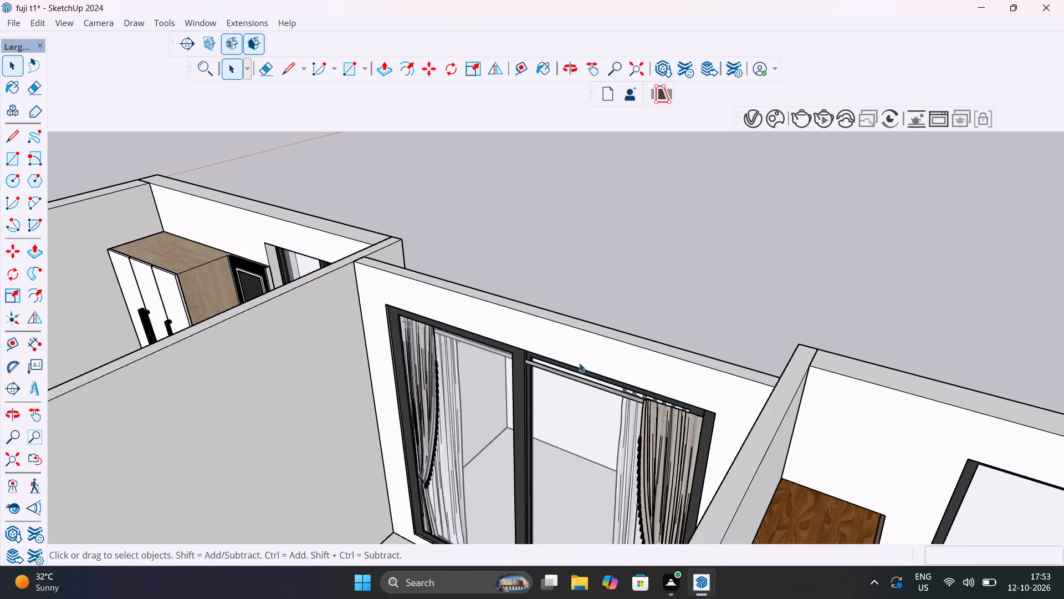
Reduce the curtain set's depth from the balcony side of the sliding door, scaling green to about 0.62.
{"action": "middle_click_drag", "start_coordinate": [580, 363], "coordinate": [806, 295]}
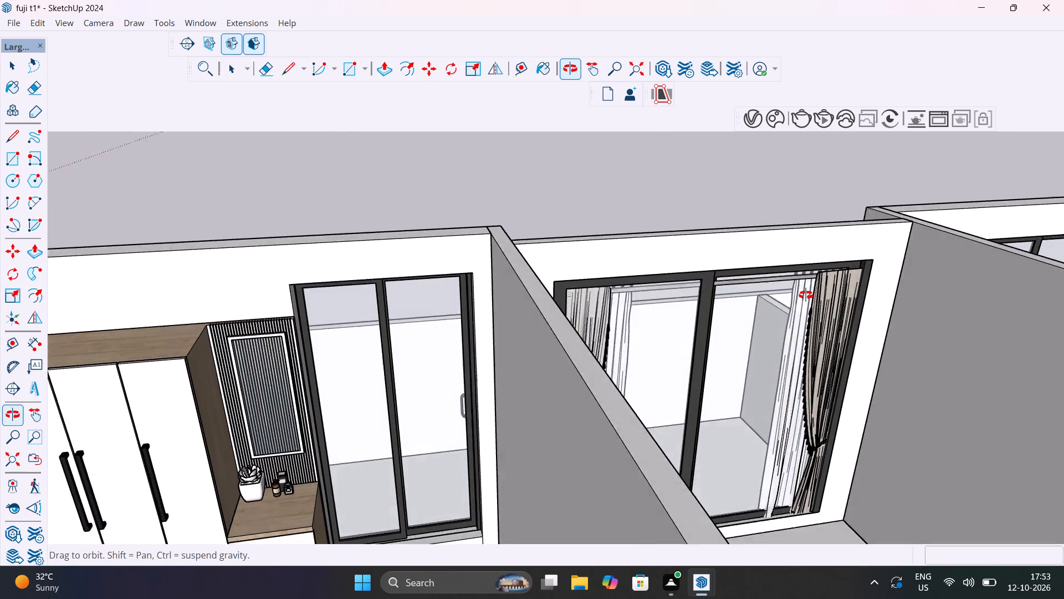
{"action": "middle_click_drag", "start_coordinate": [806, 295], "coordinate": [901, 431]}
{"action": "middle_click_drag", "start_coordinate": [661, 324], "coordinate": [1063, 262]}
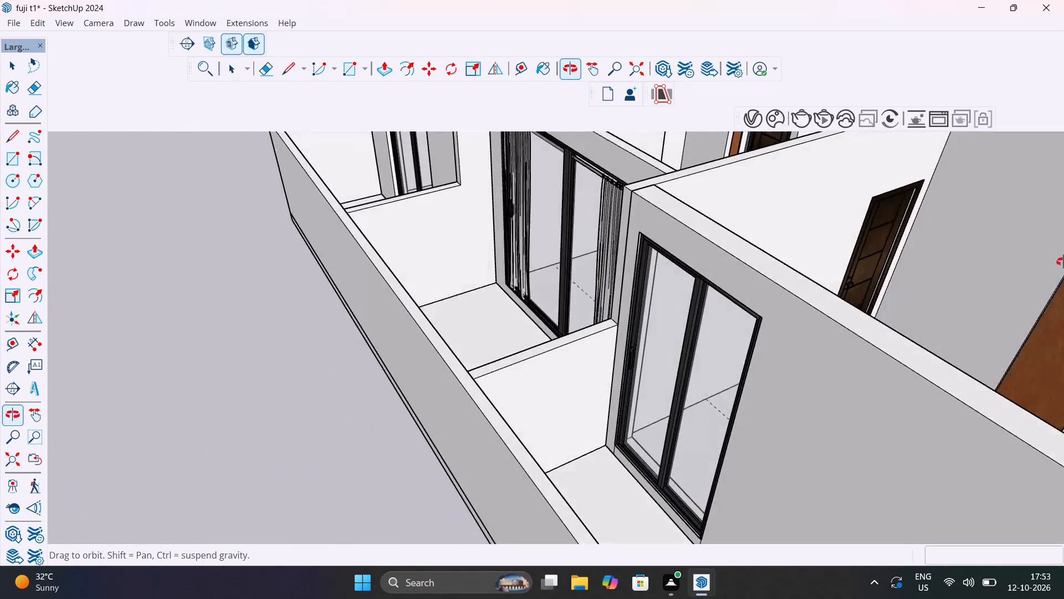
{"action": "middle_click_drag", "start_coordinate": [1063, 262], "coordinate": [1063, 251]}
{"action": "middle_click_drag", "start_coordinate": [578, 235], "coordinate": [743, 387], "text": "shift"}
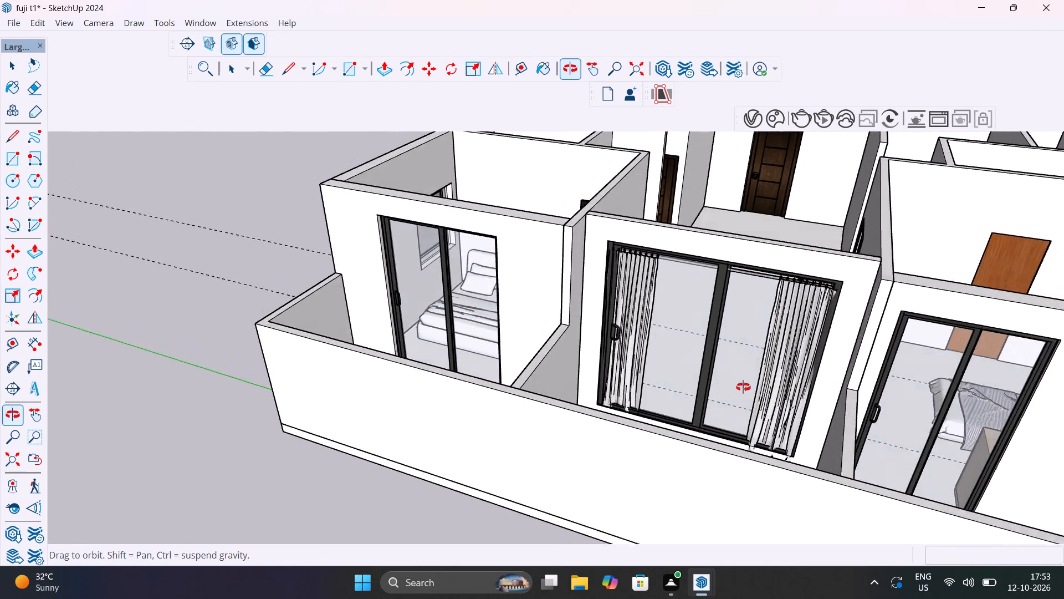
{"action": "middle_click_drag", "start_coordinate": [743, 387], "coordinate": [750, 407], "text": "shift"}
{"action": "scroll", "coordinate": [759, 481], "scroll_direction": "up", "scroll_amount": 13}
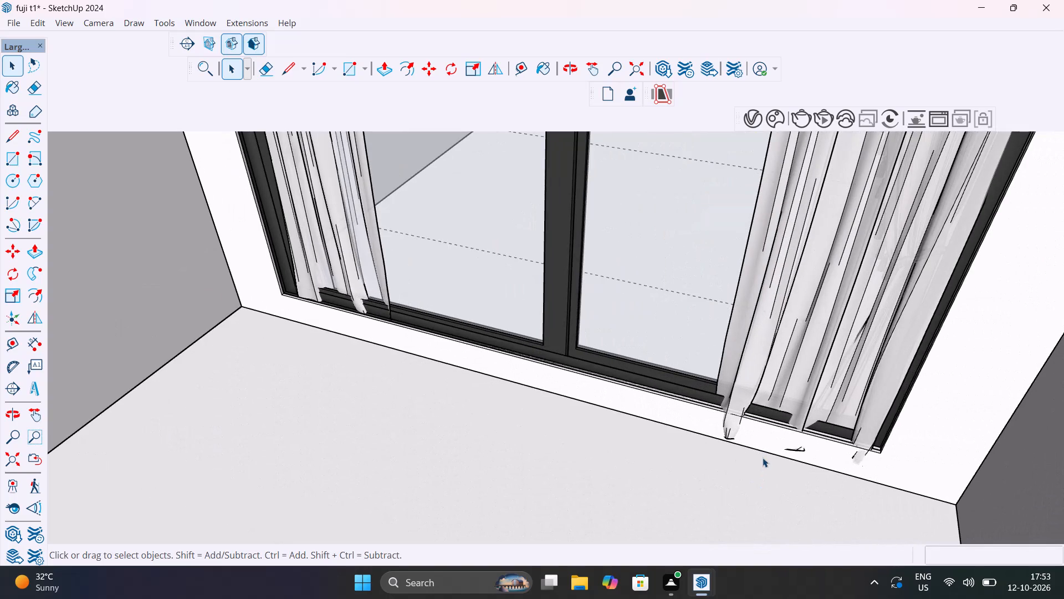
{"action": "middle_click_drag", "start_coordinate": [761, 456], "coordinate": [697, 597], "text": "shift"}
{"action": "left_click", "coordinate": [777, 403]}
{"action": "scroll", "coordinate": [777, 403], "scroll_direction": "down", "scroll_amount": 14}
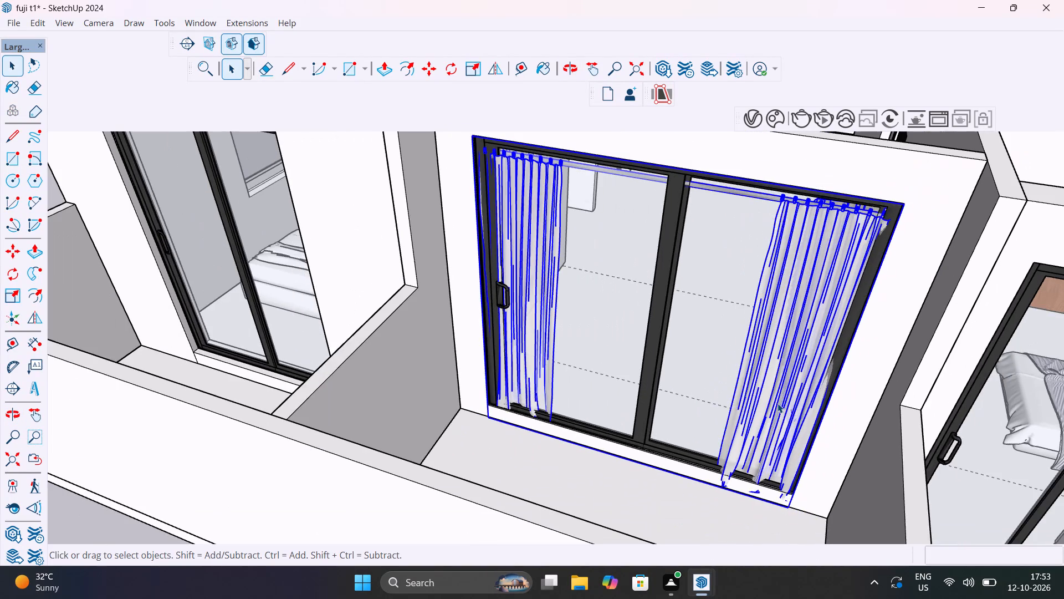
{"action": "middle_click_drag", "start_coordinate": [569, 439], "coordinate": [149, 517]}
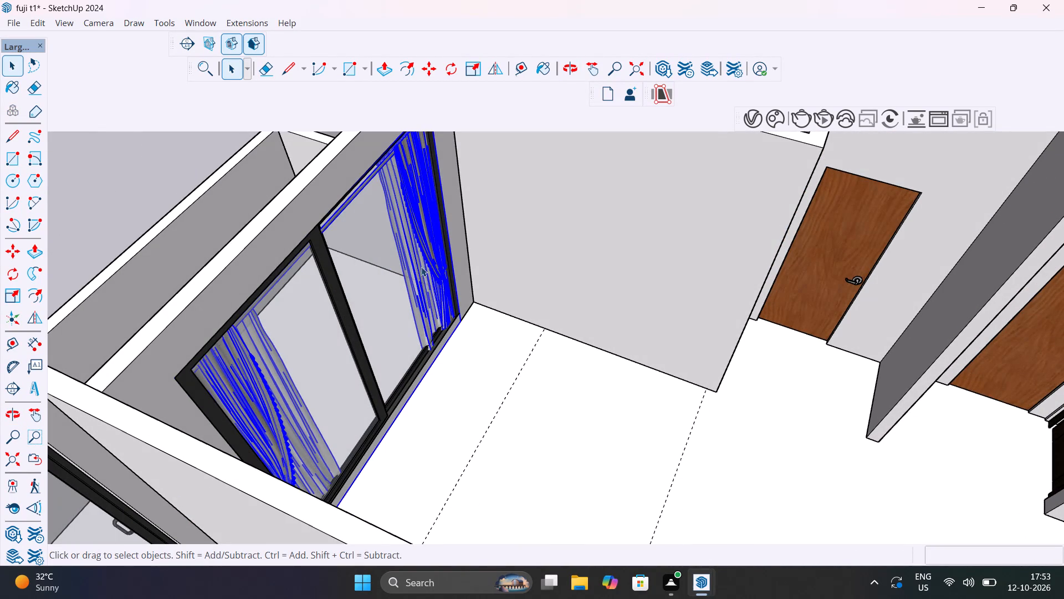
{"action": "left_click", "coordinate": [424, 263]}
{"action": "left_click", "coordinate": [416, 277]}
{"action": "scroll", "coordinate": [422, 289], "scroll_direction": "down", "scroll_amount": 7}
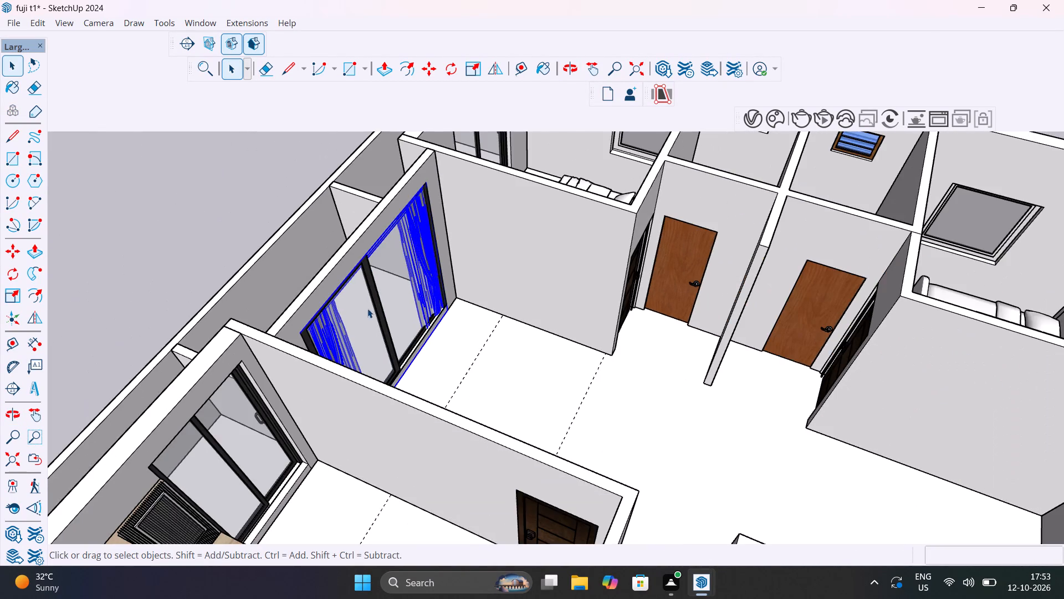
{"action": "middle_click_drag", "start_coordinate": [383, 318], "coordinate": [610, 338]}
{"action": "key", "text": "s"}
{"action": "middle_click_drag", "start_coordinate": [394, 372], "coordinate": [526, 272]}
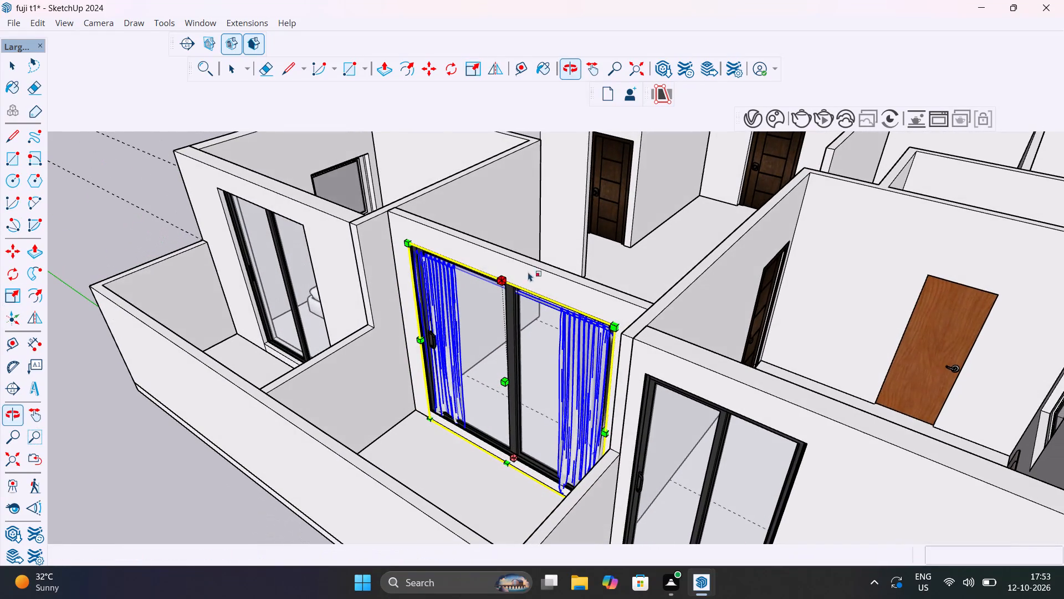
{"action": "left_click", "coordinate": [501, 381]}
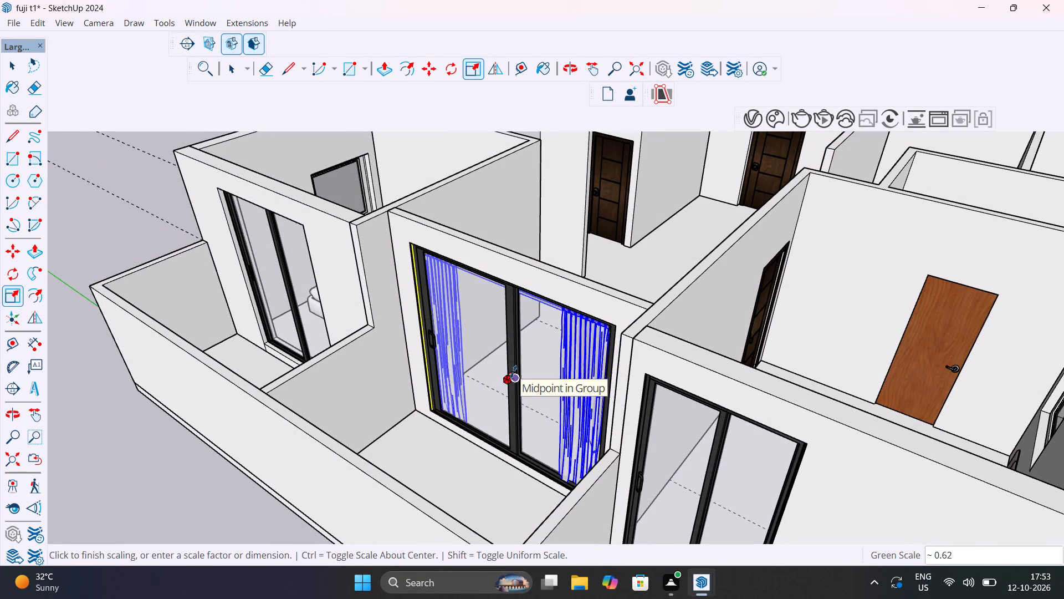
{"action": "left_click", "coordinate": [513, 372]}
{"action": "key", "text": "space"}
{"action": "scroll", "coordinate": [486, 398], "scroll_direction": "down", "scroll_amount": 7}
{"action": "left_click", "coordinate": [288, 458]}
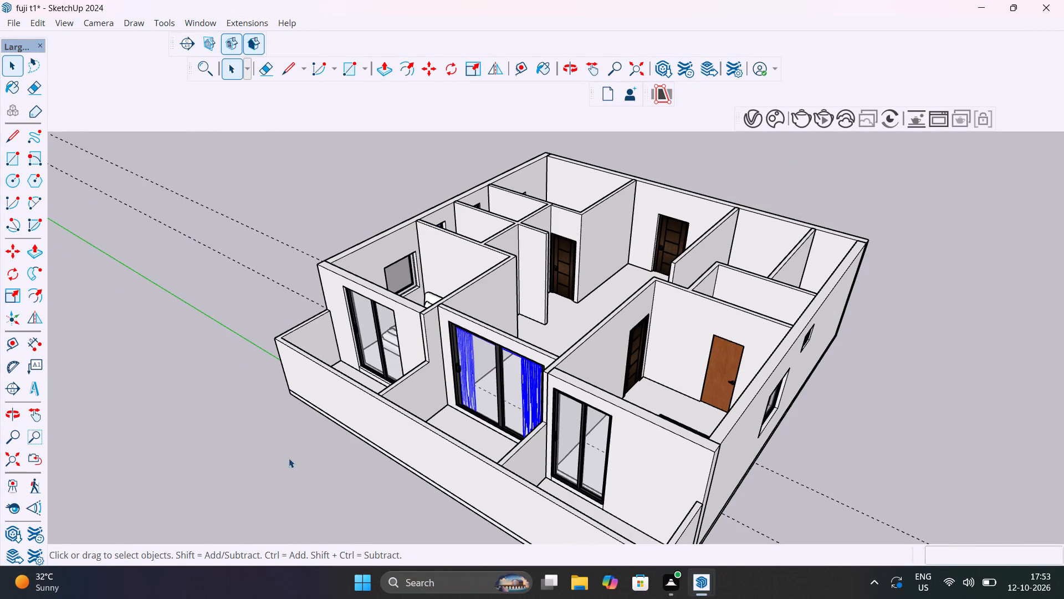
Examine the fitted curtains from inside the room and the sliding doors of the adjoining bedrooms.
{"action": "middle_click_drag", "start_coordinate": [515, 392], "coordinate": [30, 428]}
{"action": "scroll", "coordinate": [469, 256], "scroll_direction": "up", "scroll_amount": 7}
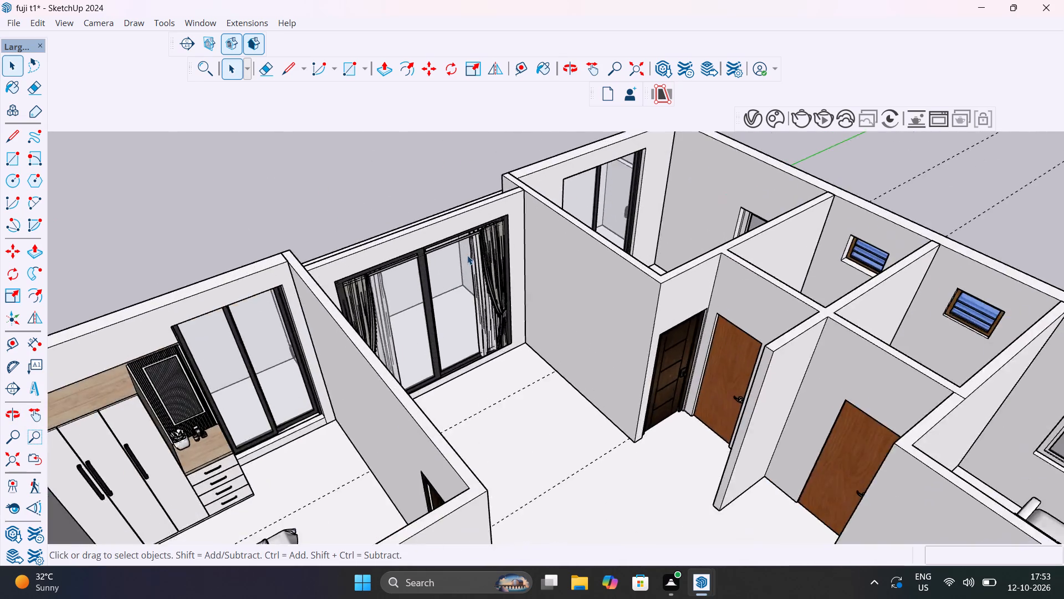
{"action": "scroll", "coordinate": [467, 255], "scroll_direction": "up", "scroll_amount": 11}
{"action": "middle_click_drag", "start_coordinate": [503, 339], "coordinate": [635, 348]}
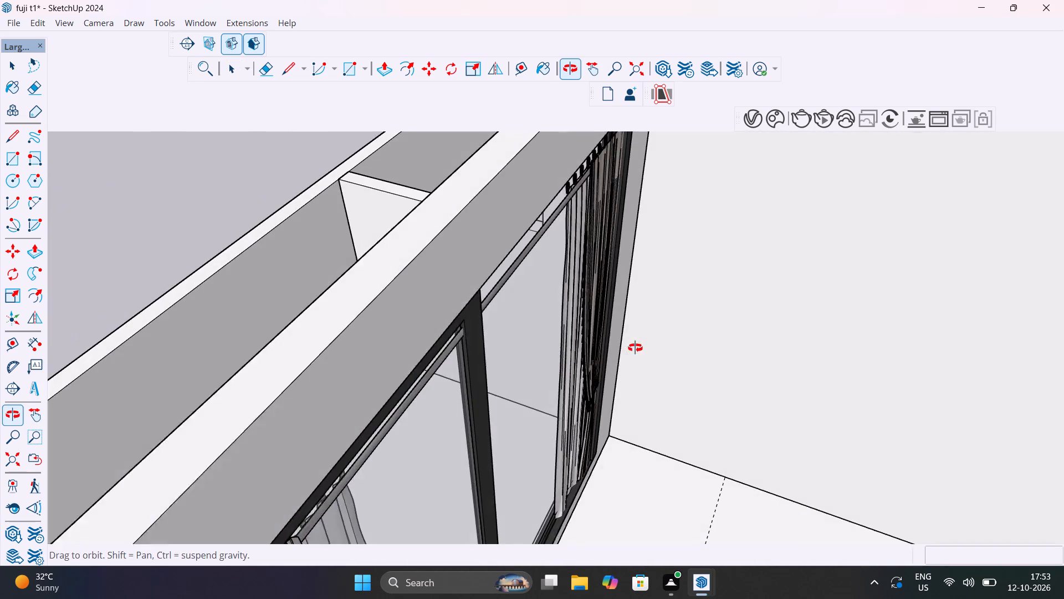
{"action": "middle_click_drag", "start_coordinate": [635, 348], "coordinate": [493, 382]}
{"action": "scroll", "coordinate": [519, 384], "scroll_direction": "down", "scroll_amount": 8}
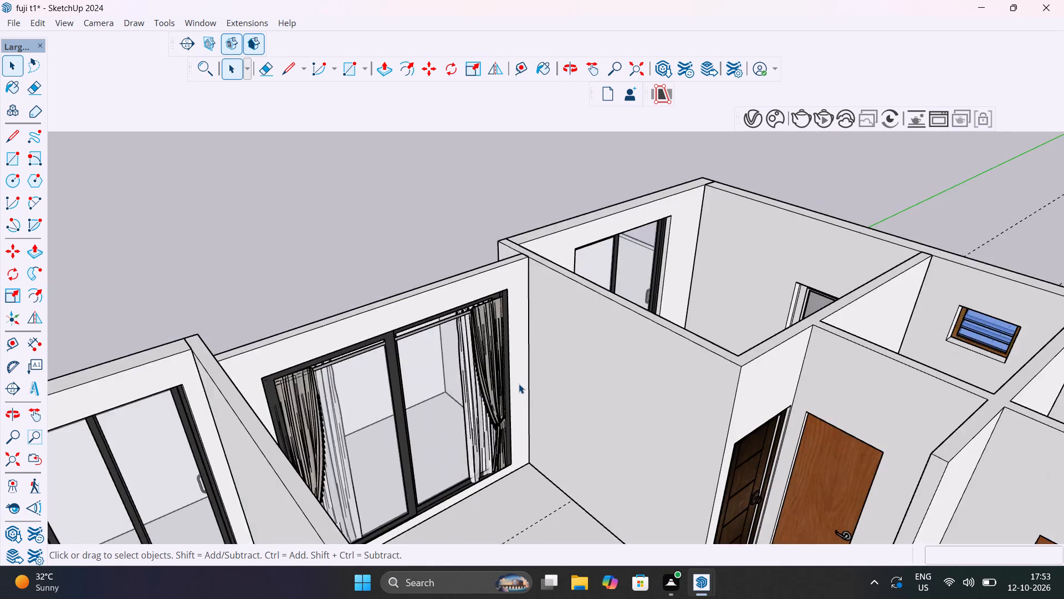
{"action": "scroll", "coordinate": [519, 384], "scroll_direction": "down", "scroll_amount": 4}
{"action": "middle_click_drag", "start_coordinate": [516, 397], "coordinate": [483, 309]}
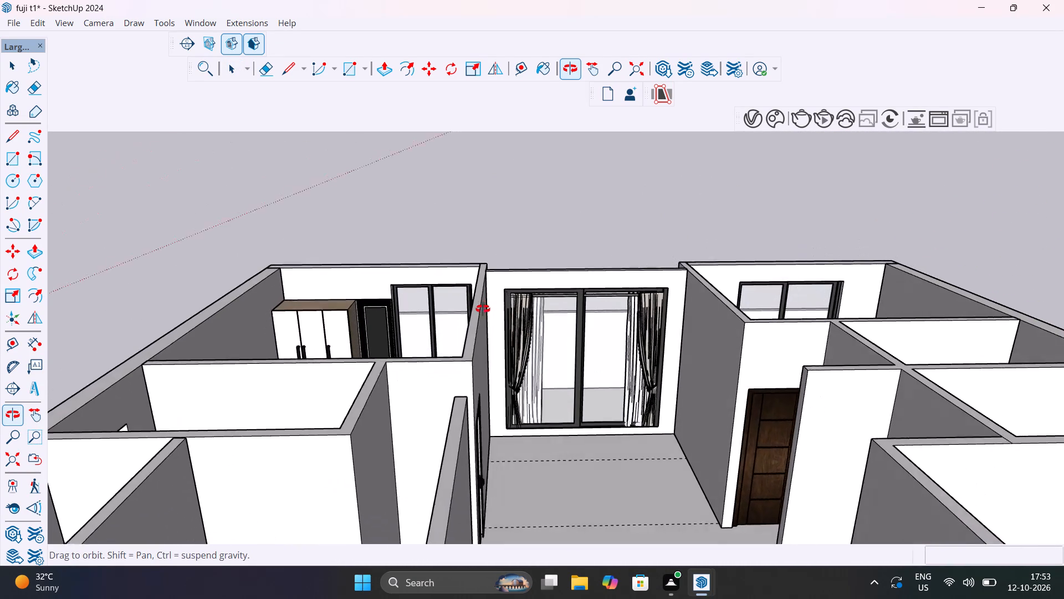
{"action": "middle_click_drag", "start_coordinate": [483, 309], "coordinate": [481, 308]}
{"action": "left_click", "coordinate": [610, 215]}
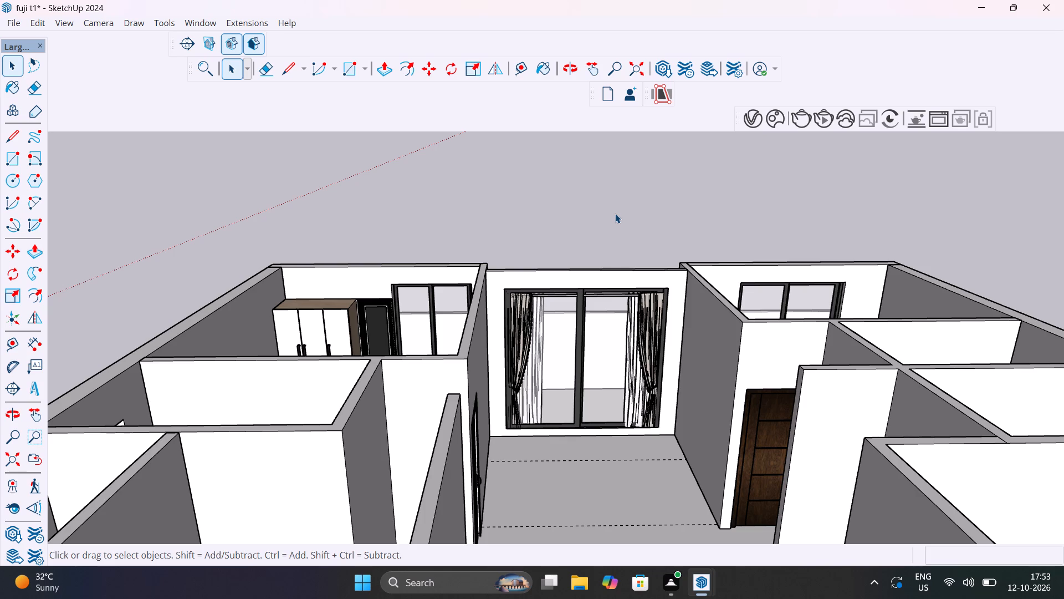
{"action": "scroll", "coordinate": [591, 402], "scroll_direction": "down", "scroll_amount": 7}
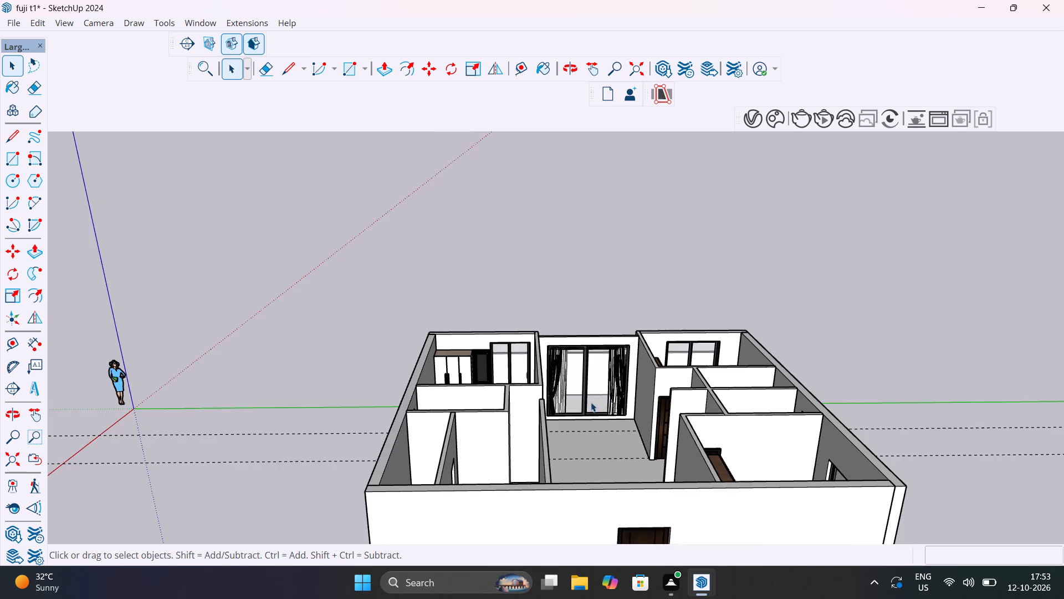
{"action": "middle_click_drag", "start_coordinate": [606, 418], "coordinate": [562, 566]}
{"action": "scroll", "coordinate": [515, 336], "scroll_direction": "up", "scroll_amount": 10}
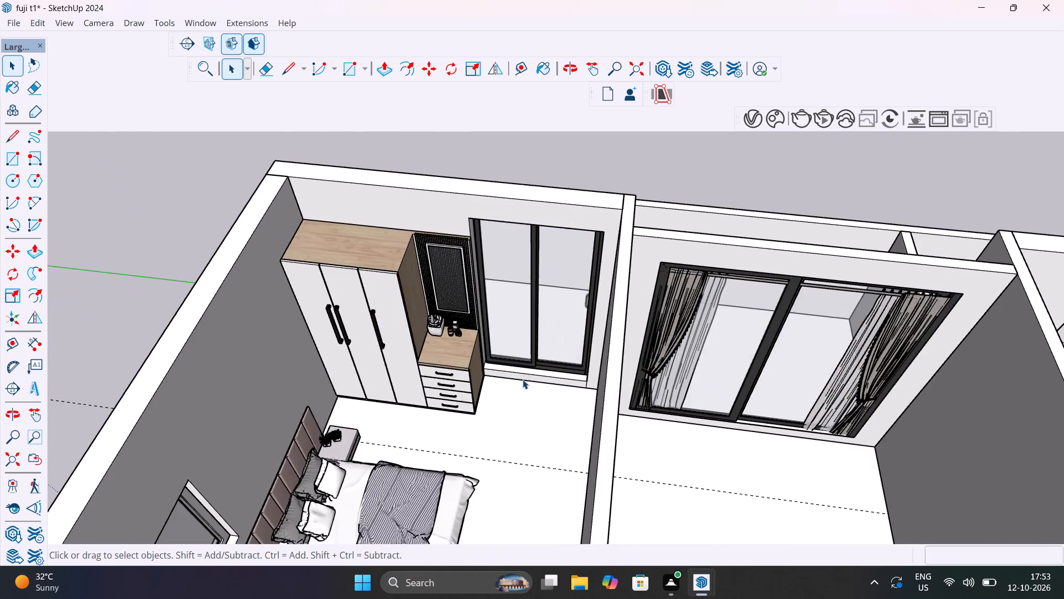
{"action": "middle_click_drag", "start_coordinate": [527, 382], "coordinate": [556, 351]}
{"action": "scroll", "coordinate": [651, 375], "scroll_direction": "down", "scroll_amount": 7}
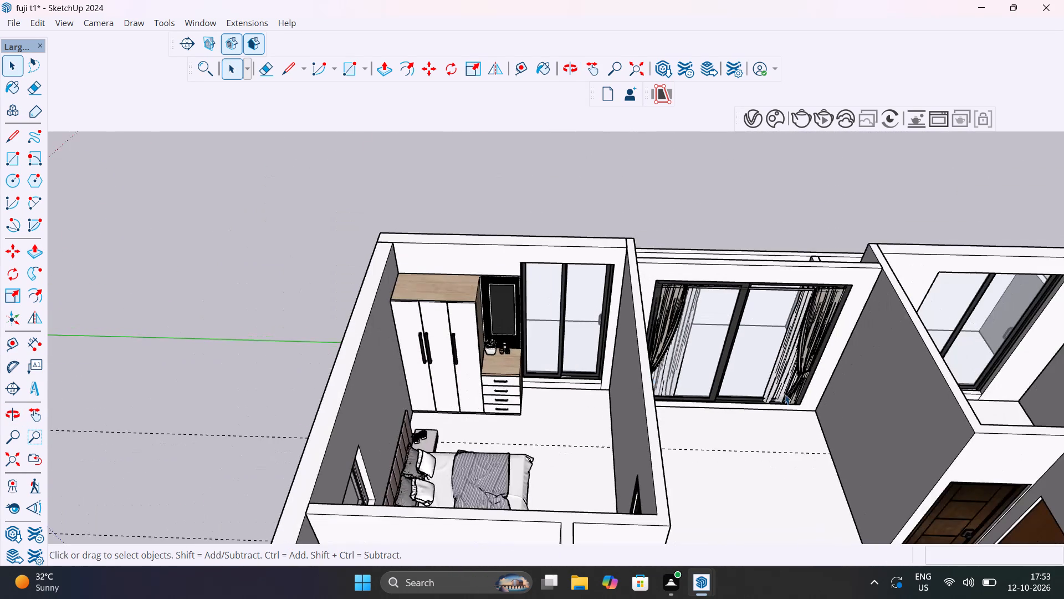
{"action": "middle_click_drag", "start_coordinate": [771, 397], "coordinate": [608, 380], "text": "shift"}
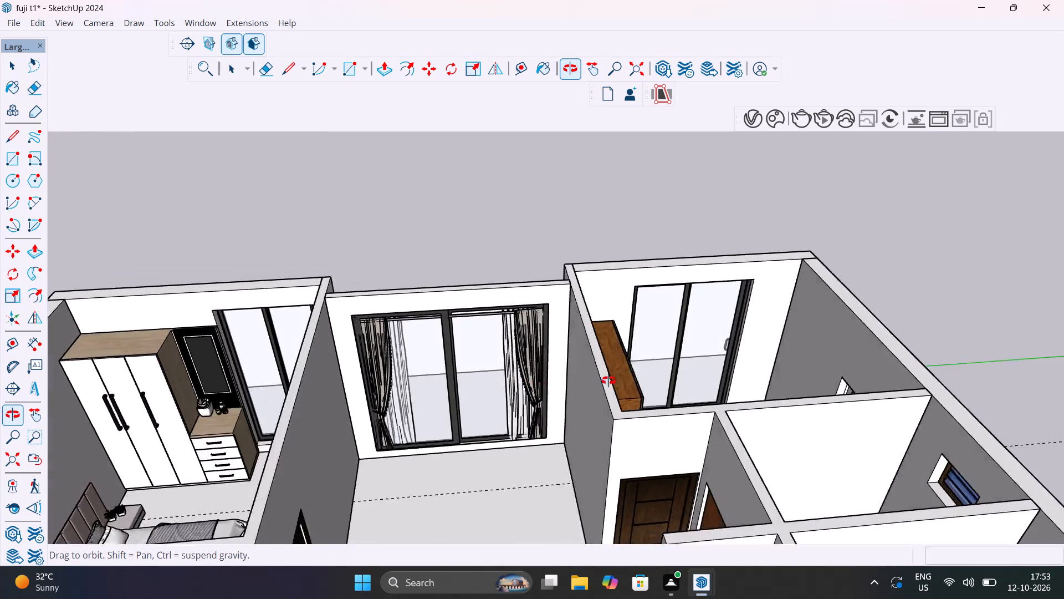
Examine the house from above, from the curtained sliding door to the unfurnished rooms beside the main entrance.
{"action": "middle_click_drag", "start_coordinate": [608, 380], "coordinate": [512, 374], "text": "shift"}
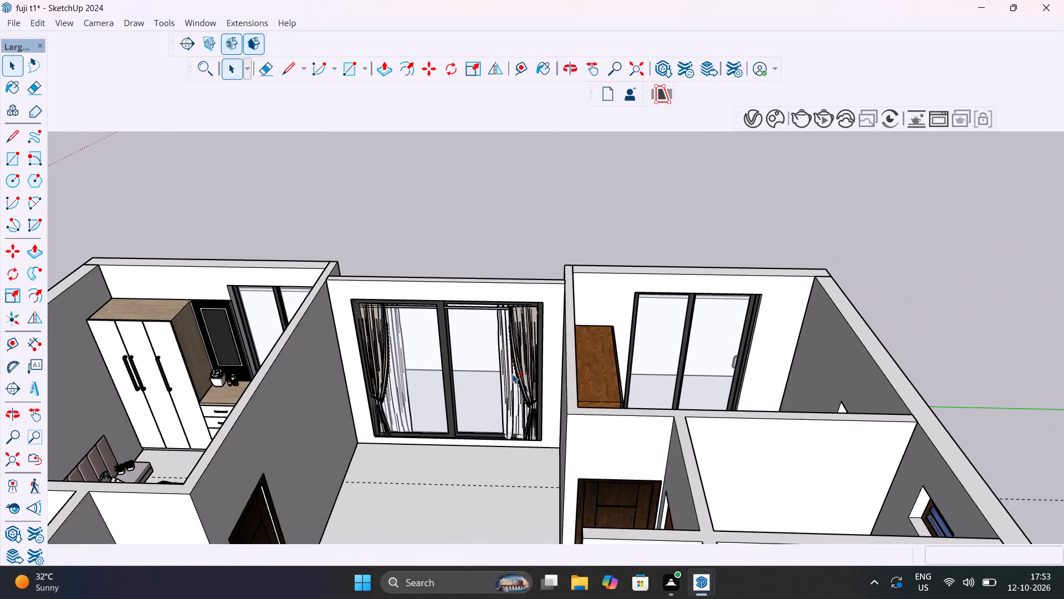
{"action": "scroll", "coordinate": [512, 374], "scroll_direction": "down", "scroll_amount": 12}
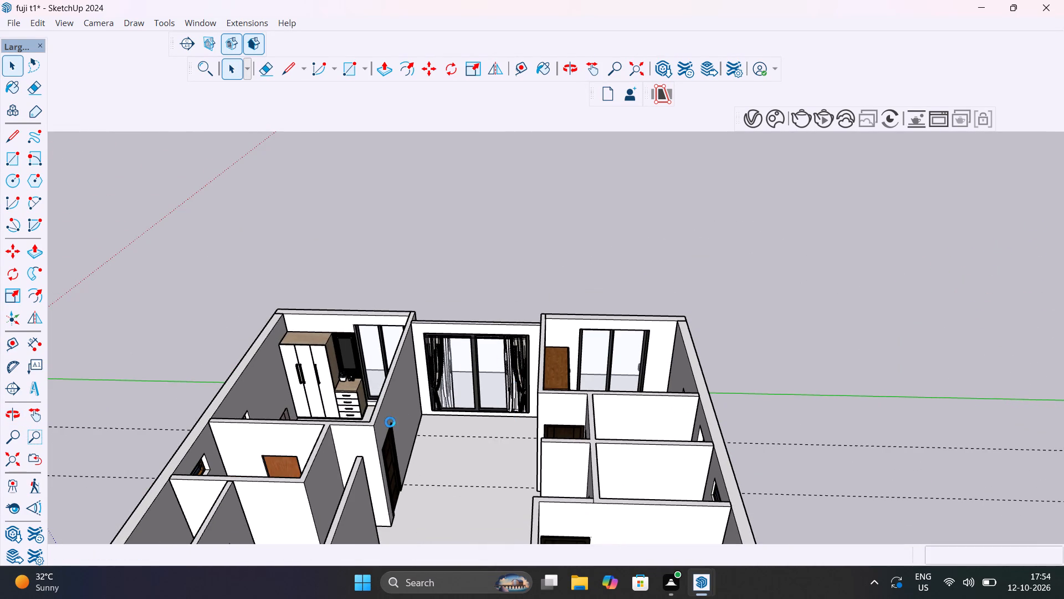
{"action": "scroll", "coordinate": [449, 425], "scroll_direction": "down", "scroll_amount": 5}
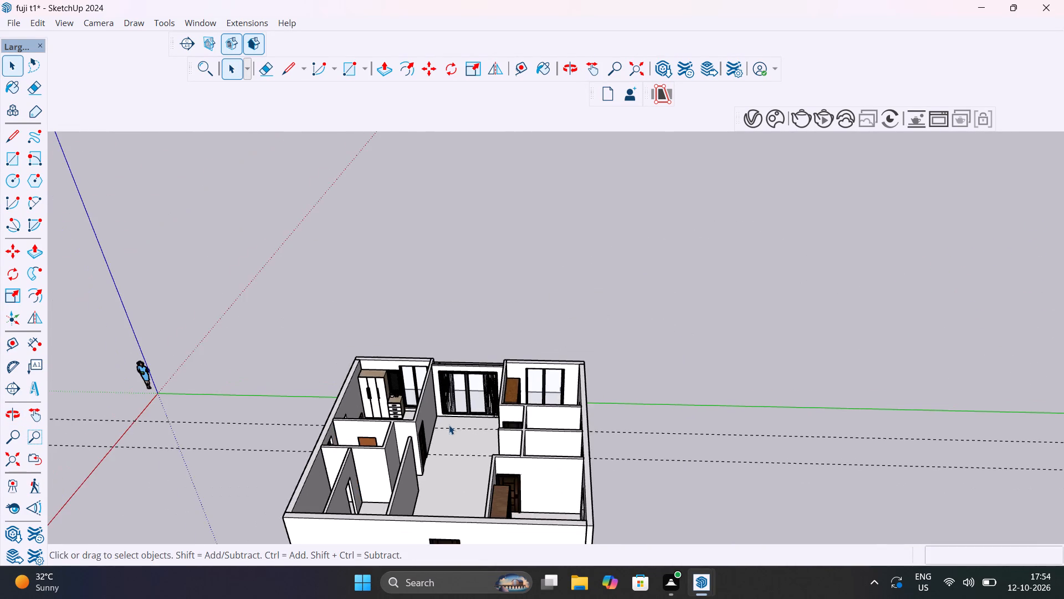
{"action": "middle_click_drag", "start_coordinate": [458, 429], "coordinate": [722, 456]}
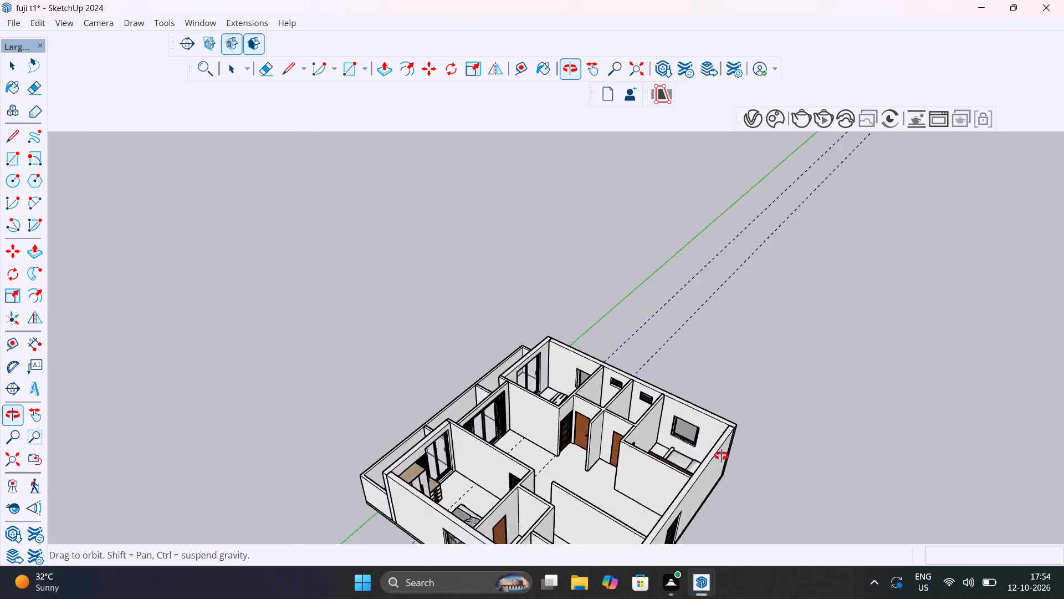
{"action": "middle_click_drag", "start_coordinate": [722, 456], "coordinate": [648, 442]}
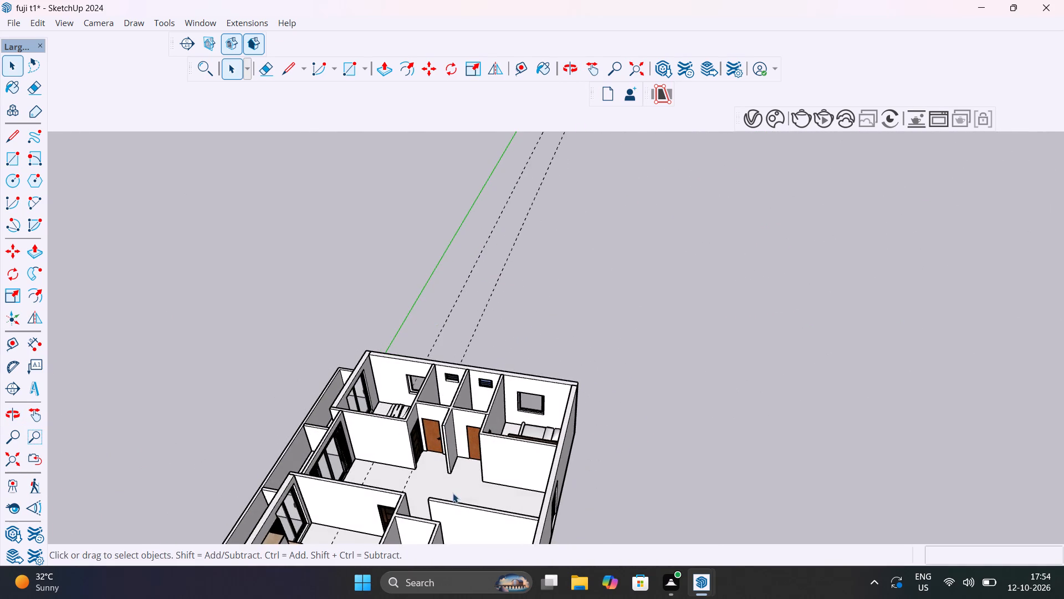
{"action": "scroll", "coordinate": [453, 493], "scroll_direction": "up", "scroll_amount": 11}
{"action": "scroll", "coordinate": [495, 479], "scroll_direction": "down", "scroll_amount": 13}
{"action": "middle_click_drag", "start_coordinate": [497, 479], "coordinate": [687, 456]}
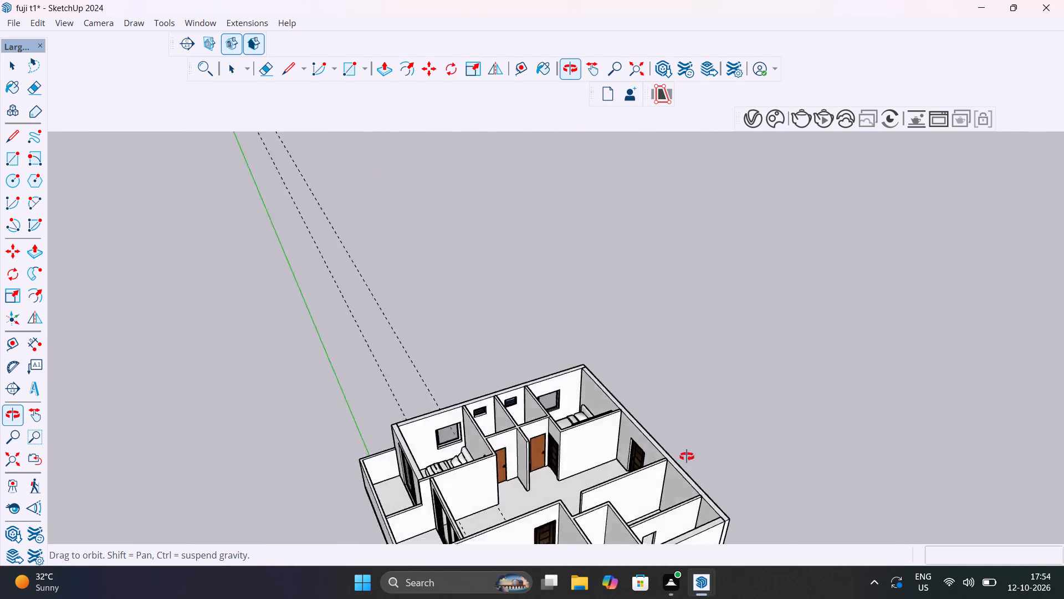
{"action": "middle_click_drag", "start_coordinate": [687, 456], "coordinate": [769, 445]}
{"action": "scroll", "coordinate": [697, 464], "scroll_direction": "up", "scroll_amount": 7}
{"action": "middle_click_drag", "start_coordinate": [668, 494], "coordinate": [893, 543]}
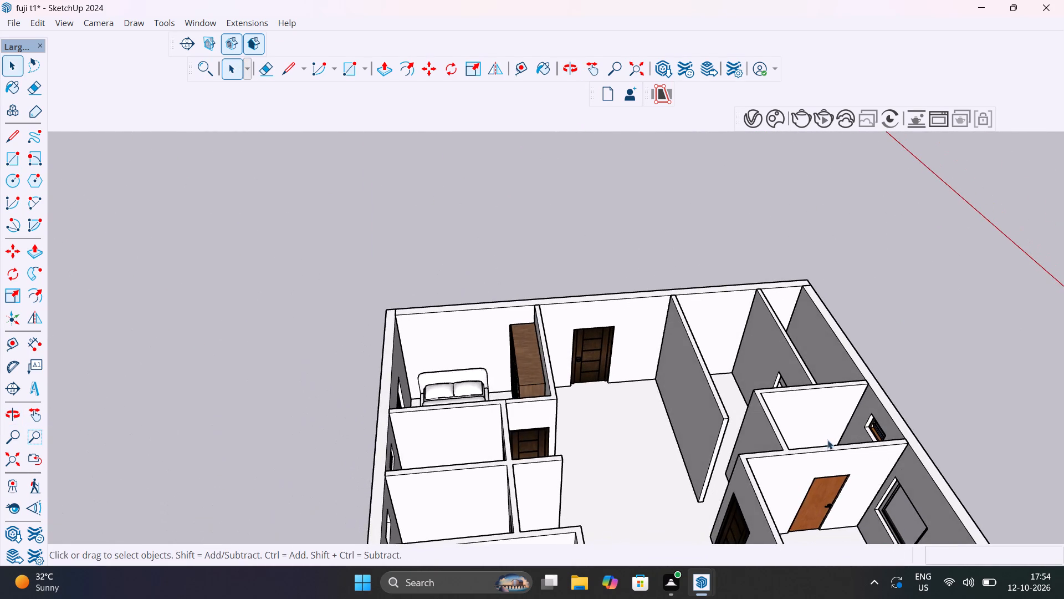
{"action": "scroll", "coordinate": [724, 356], "scroll_direction": "up", "scroll_amount": 6}
{"action": "middle_click_drag", "start_coordinate": [723, 355], "coordinate": [525, 438]}
{"action": "scroll", "coordinate": [569, 374], "scroll_direction": "up", "scroll_amount": 5}
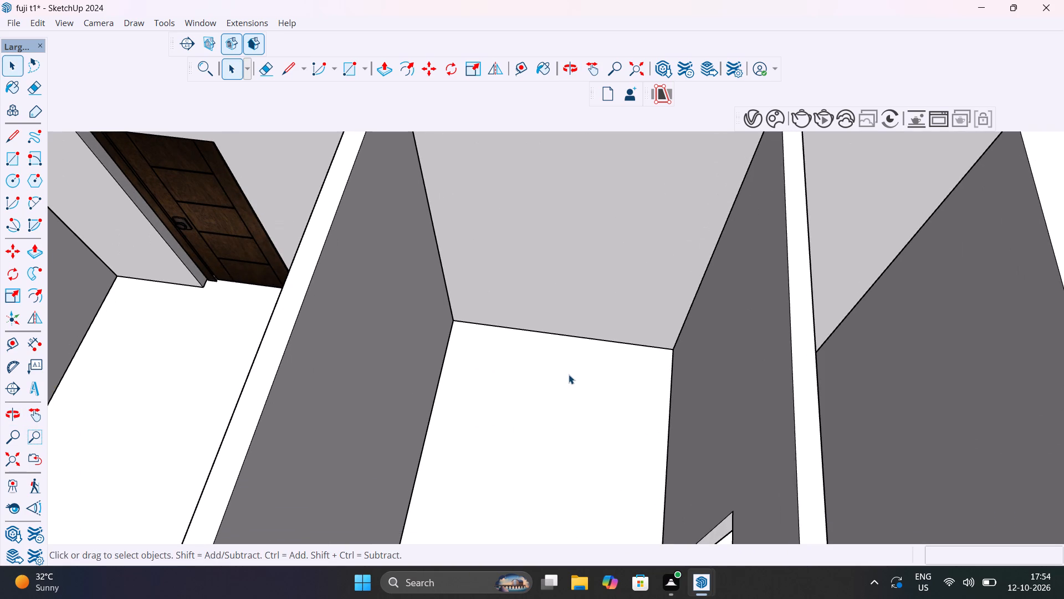
{"action": "scroll", "coordinate": [569, 374], "scroll_direction": "down", "scroll_amount": 13}
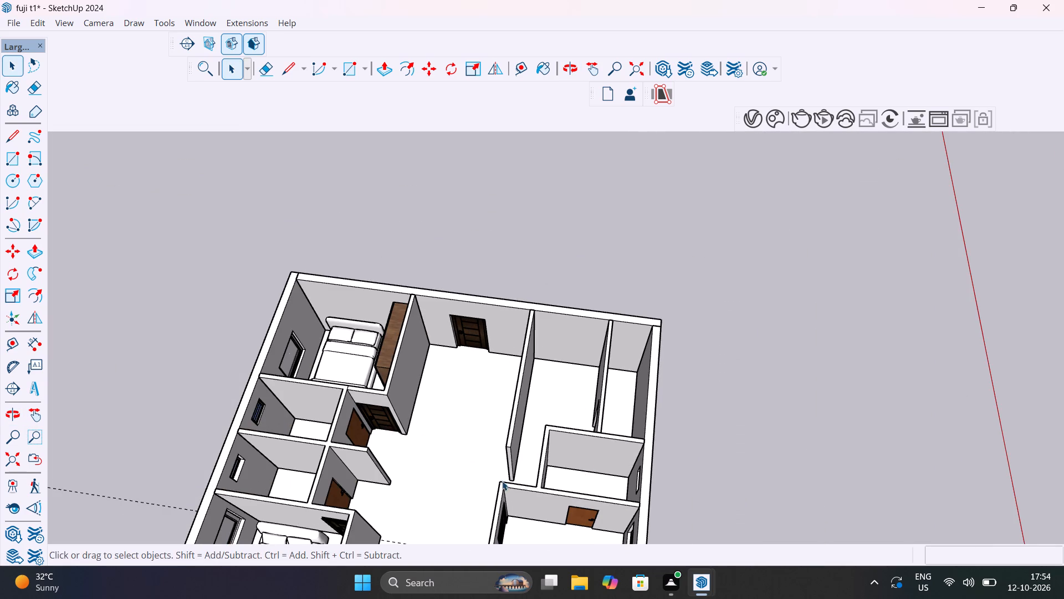
Examine the wardrobe bedroom's sliding door, inner walls and doors, and the rooms next to it.
{"action": "middle_click_drag", "start_coordinate": [465, 480], "coordinate": [202, 407]}
{"action": "scroll", "coordinate": [252, 456], "scroll_direction": "up", "scroll_amount": 6}
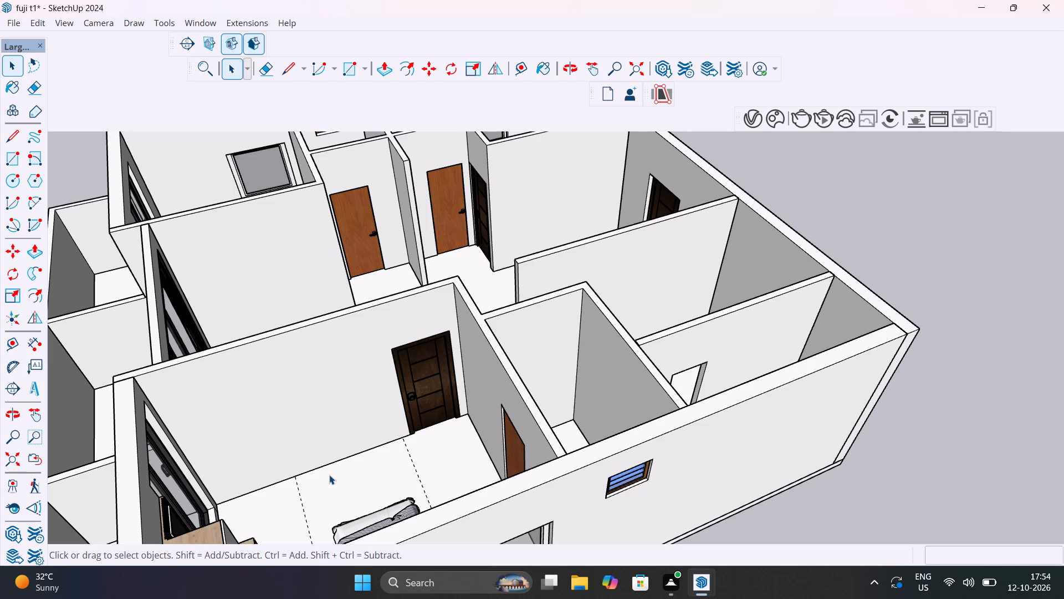
{"action": "scroll", "coordinate": [351, 446], "scroll_direction": "up", "scroll_amount": 5}
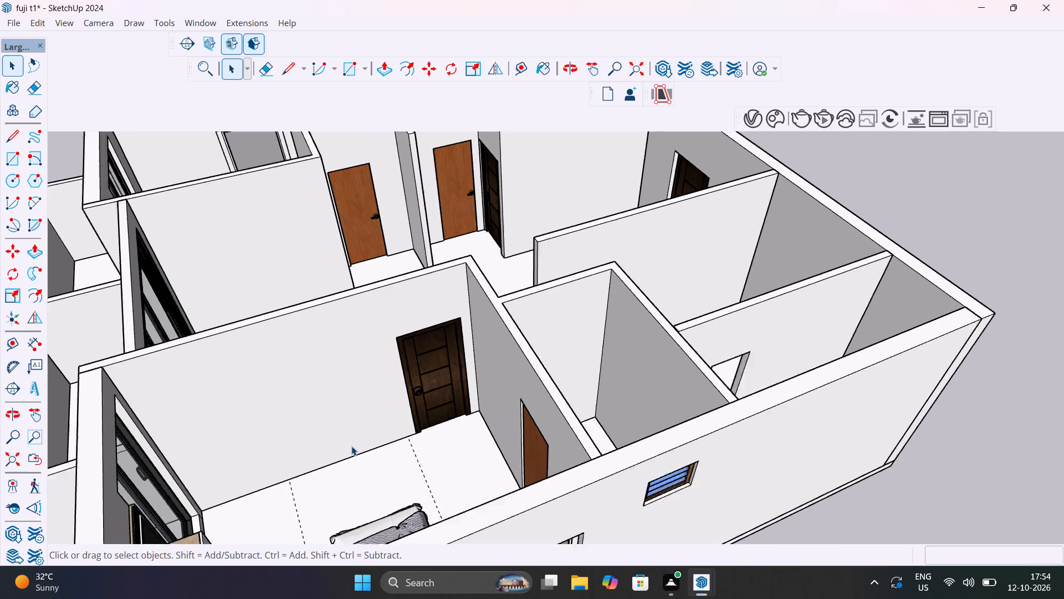
{"action": "middle_click_drag", "start_coordinate": [432, 453], "coordinate": [538, 433], "text": "shift"}
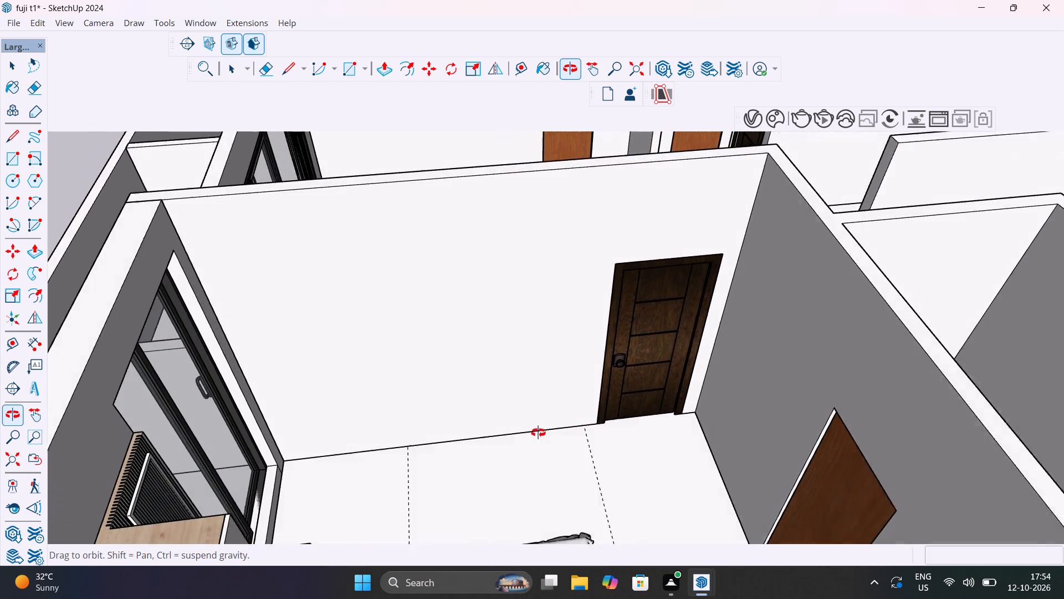
{"action": "middle_click_drag", "start_coordinate": [538, 433], "coordinate": [535, 433], "text": "shift"}
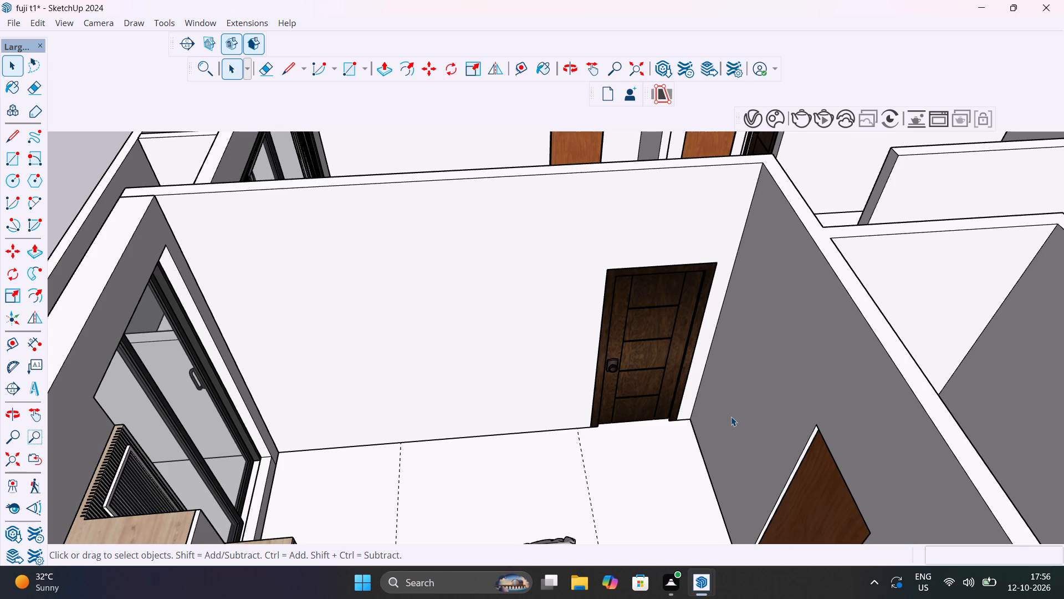
{"action": "scroll", "coordinate": [731, 417], "scroll_direction": "up", "scroll_amount": 2}
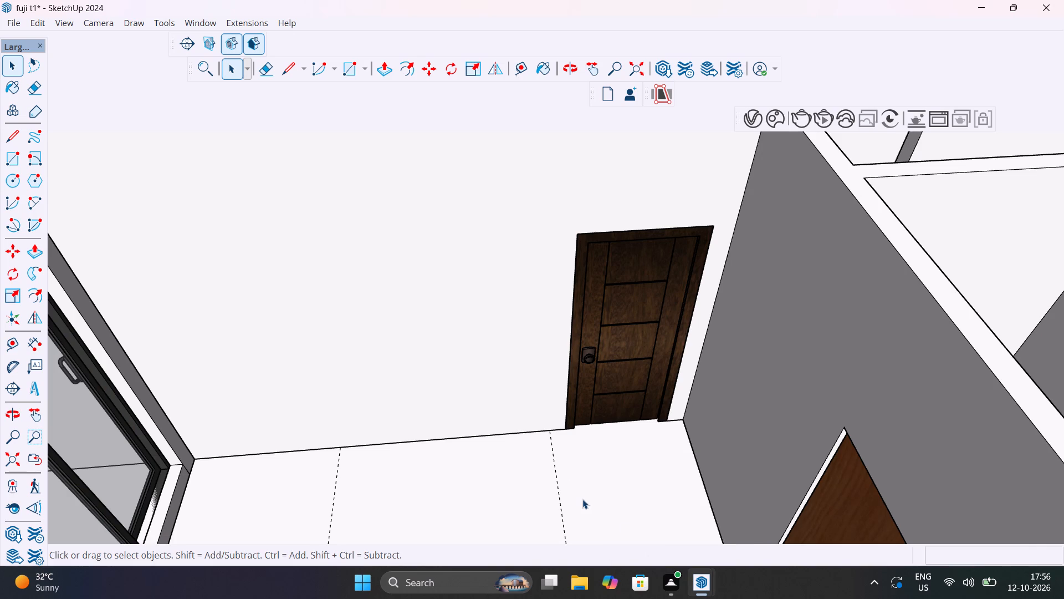
{"action": "scroll", "coordinate": [557, 458], "scroll_direction": "down", "scroll_amount": 7}
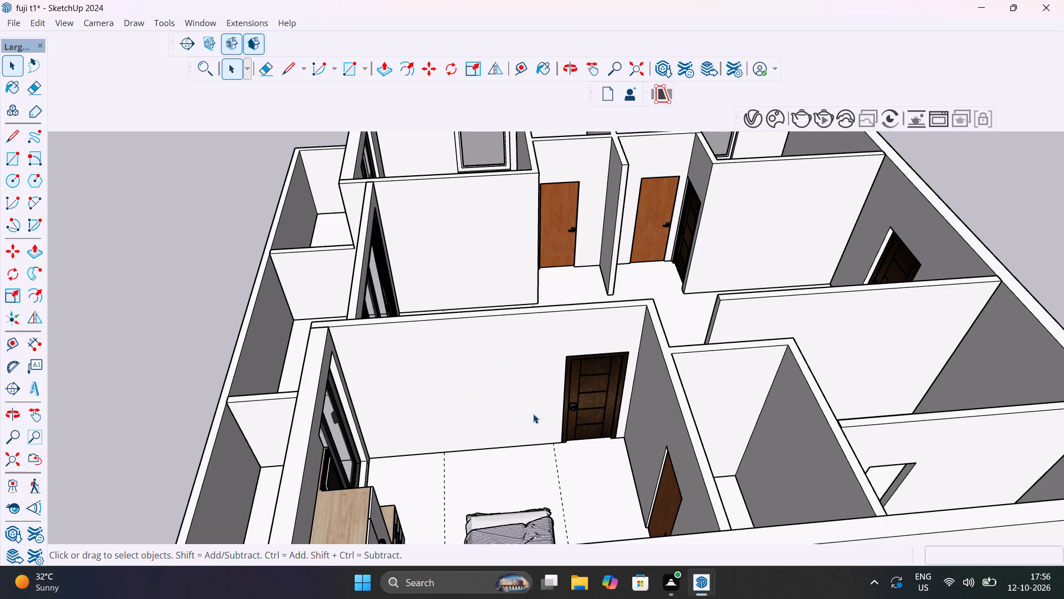
{"action": "scroll", "coordinate": [533, 414], "scroll_direction": "down", "scroll_amount": 6}
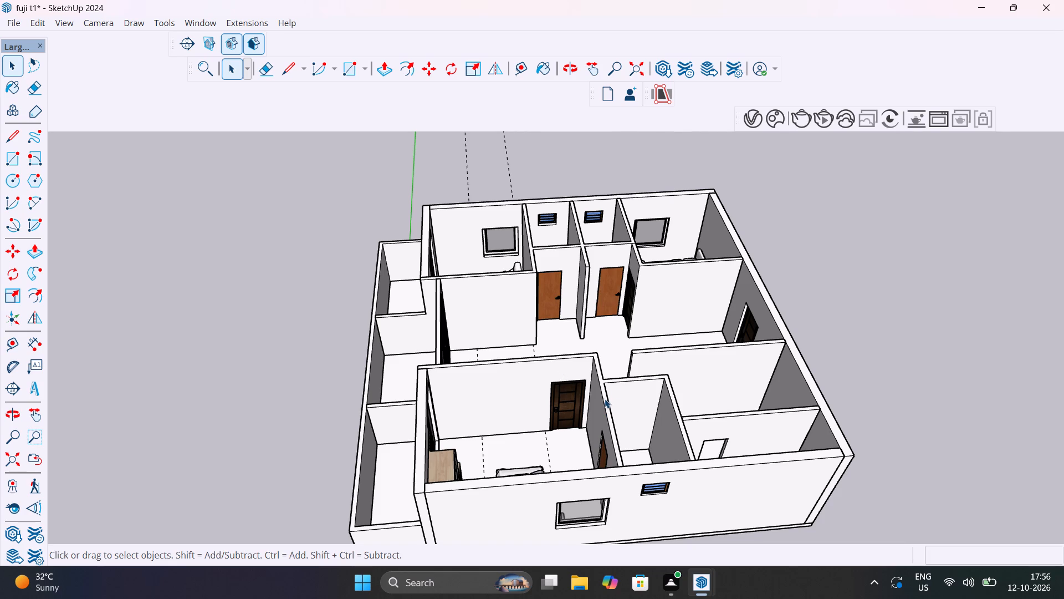
Examine the whole floor layout from several sides, comparing the furnished bedrooms with the empty rooms.
{"action": "middle_click_drag", "start_coordinate": [631, 383], "coordinate": [569, 425]}
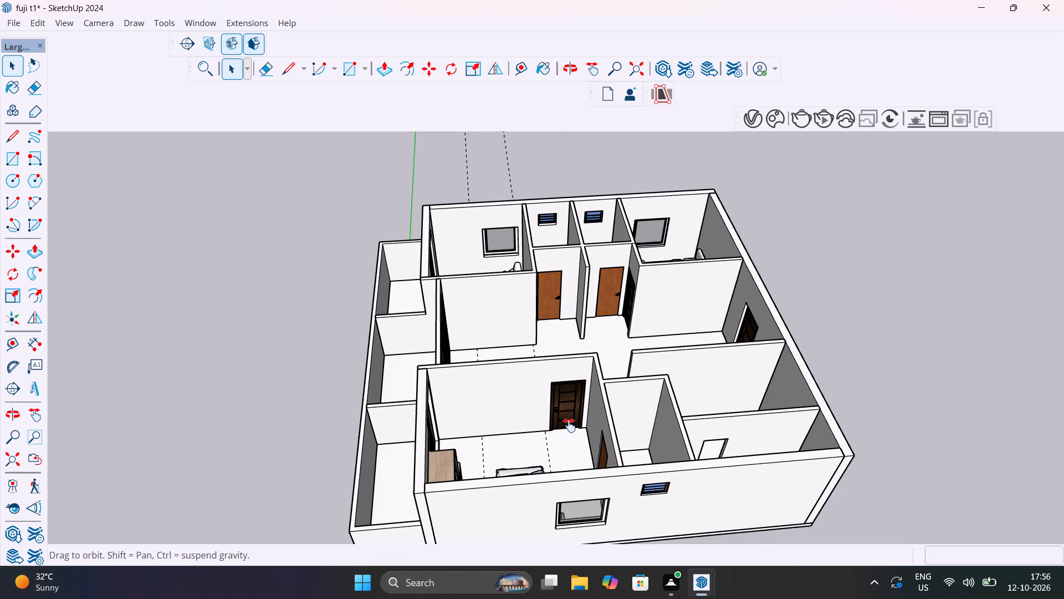
{"action": "middle_click_drag", "start_coordinate": [569, 425], "coordinate": [518, 447]}
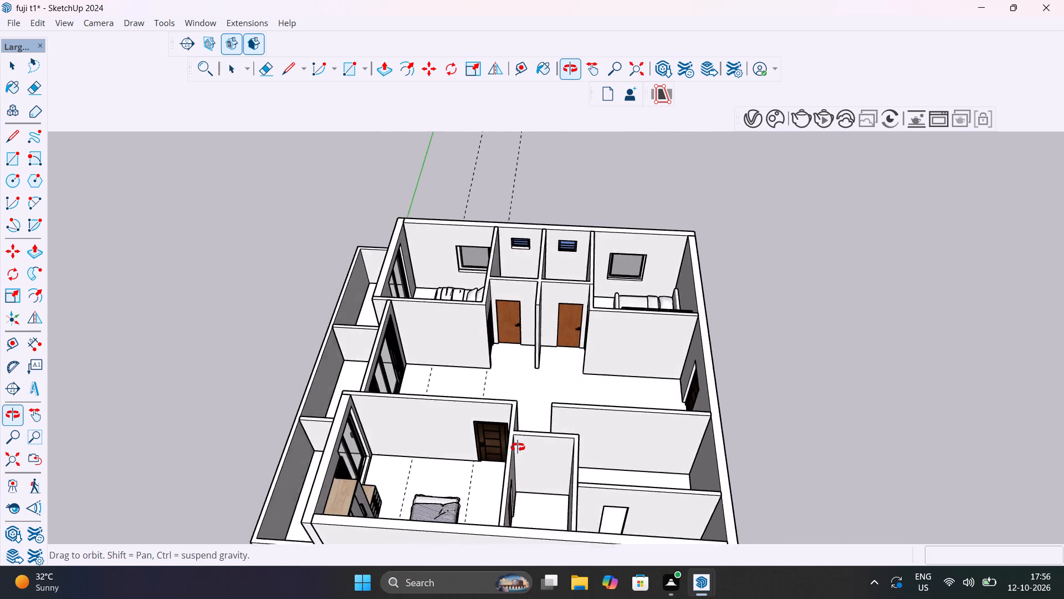
{"action": "middle_click_drag", "start_coordinate": [518, 447], "coordinate": [850, 537]}
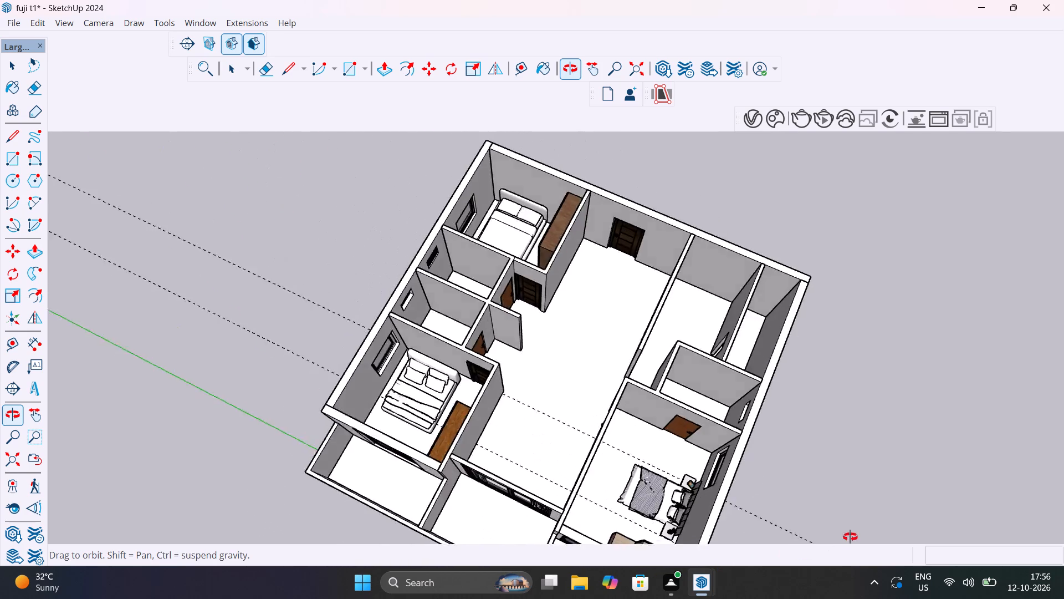
{"action": "middle_click_drag", "start_coordinate": [850, 537], "coordinate": [382, 421]}
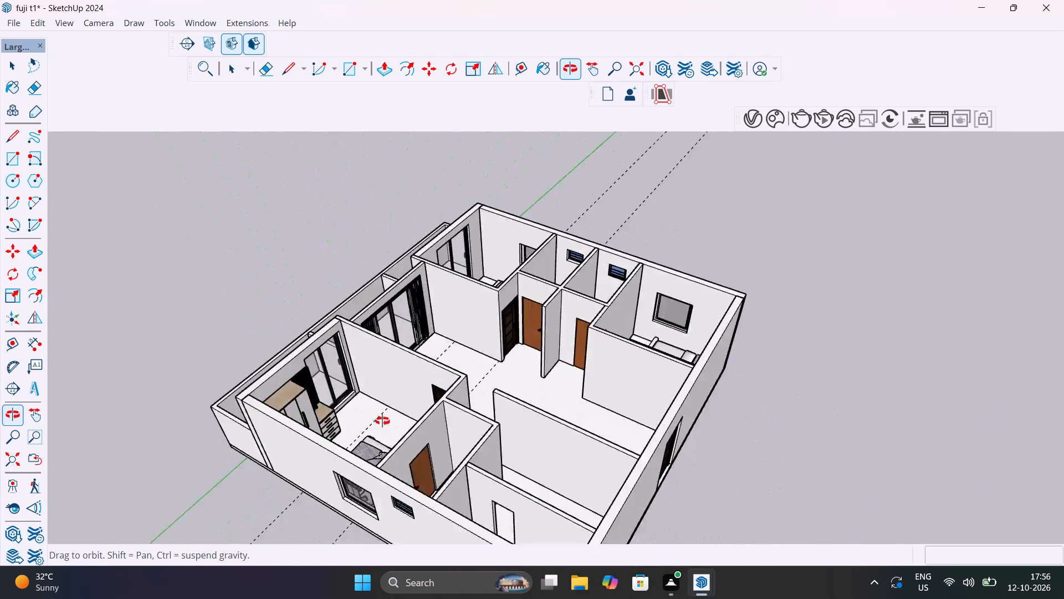
{"action": "middle_click_drag", "start_coordinate": [382, 421], "coordinate": [341, 529]}
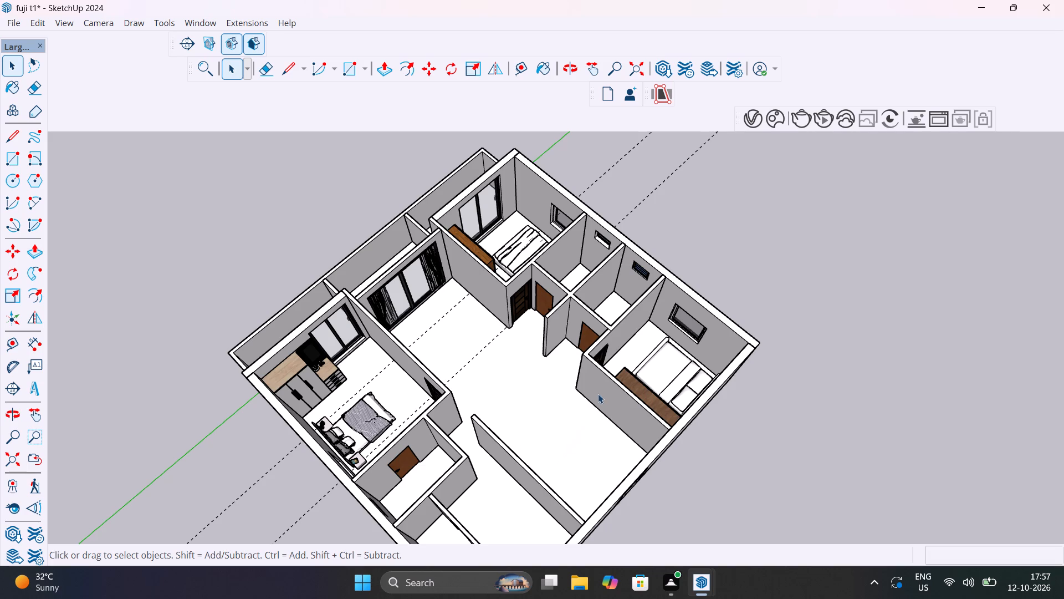
{"action": "scroll", "coordinate": [568, 371], "scroll_direction": "up", "scroll_amount": 9}
{"action": "scroll", "coordinate": [568, 381], "scroll_direction": "down", "scroll_amount": 7}
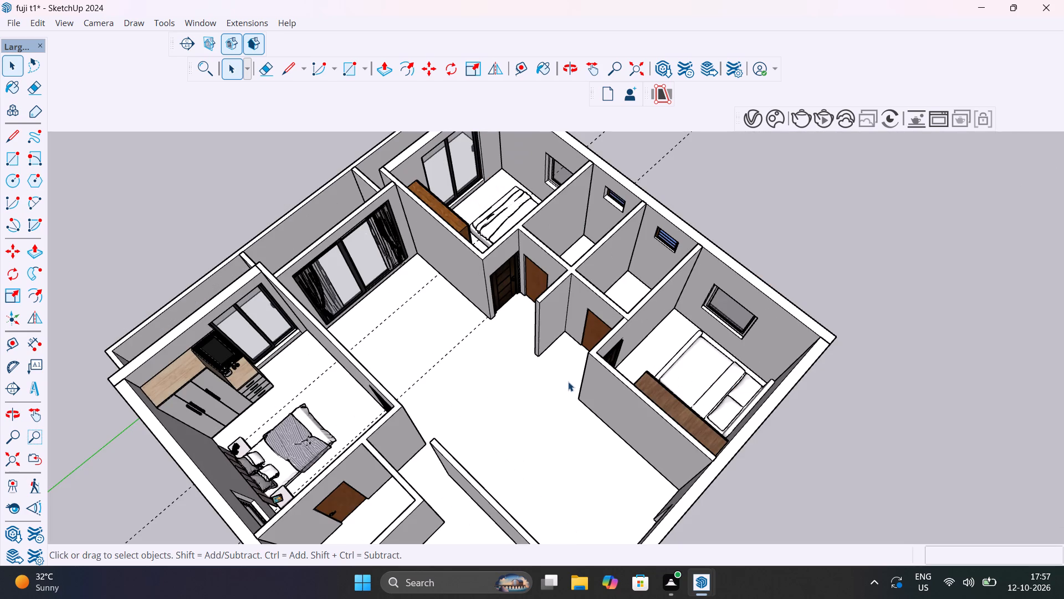
{"action": "scroll", "coordinate": [579, 436], "scroll_direction": "down", "scroll_amount": 1}
{"action": "middle_click_drag", "start_coordinate": [603, 434], "coordinate": [805, 249]}
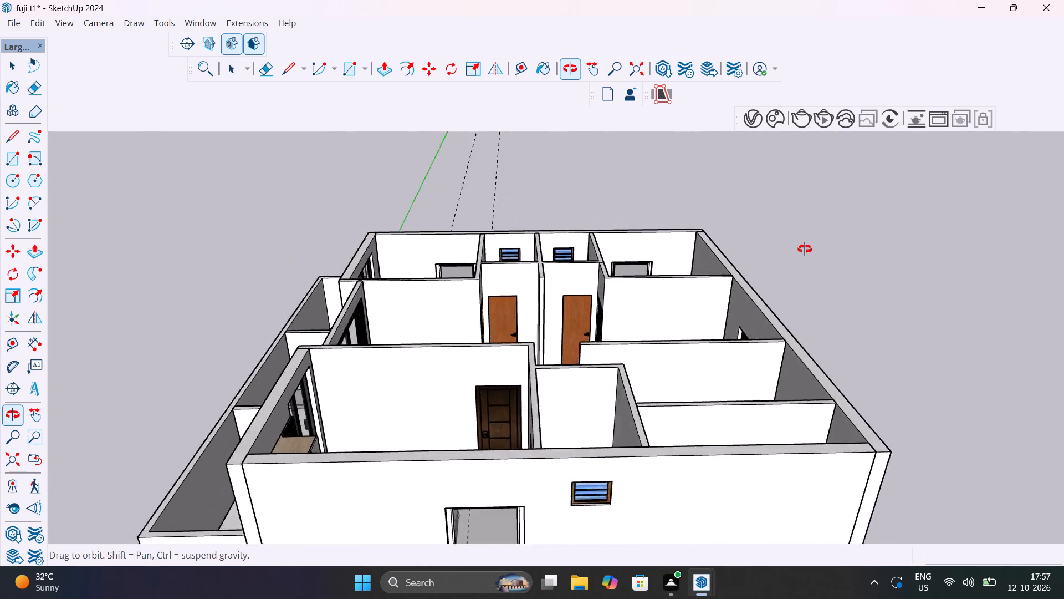
{"action": "middle_click_drag", "start_coordinate": [805, 249], "coordinate": [380, 458]}
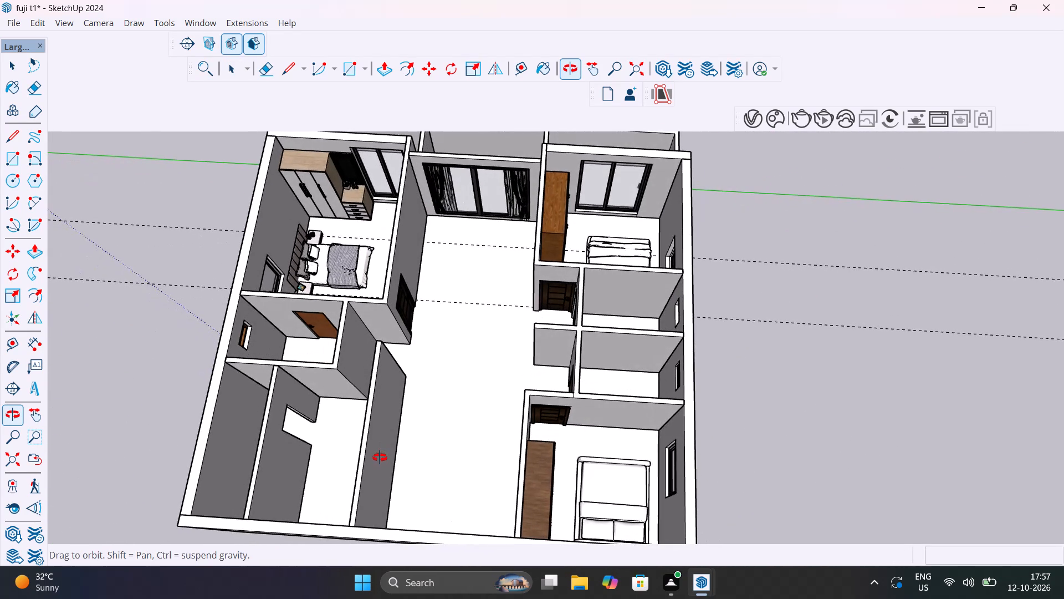
{"action": "middle_click_drag", "start_coordinate": [380, 458], "coordinate": [380, 459]}
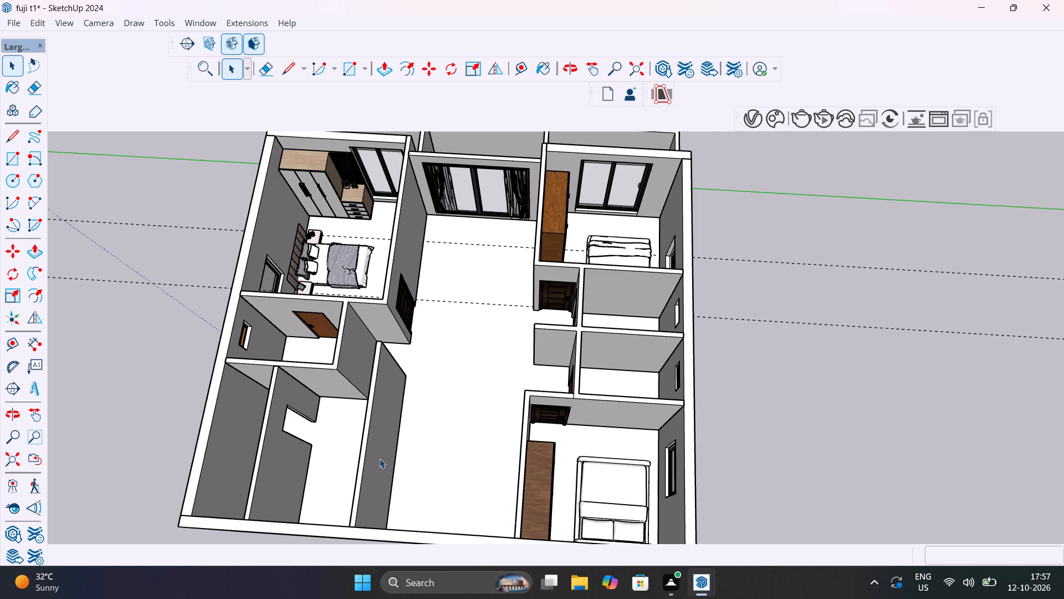
Place two floor guides in the empty room beside the entrance hall, 2' from the outer wall and 2' from the wall with the doorway.
{"action": "scroll", "coordinate": [392, 372], "scroll_direction": "up", "scroll_amount": 5}
{"action": "middle_click_drag", "start_coordinate": [412, 390], "coordinate": [188, 377]}
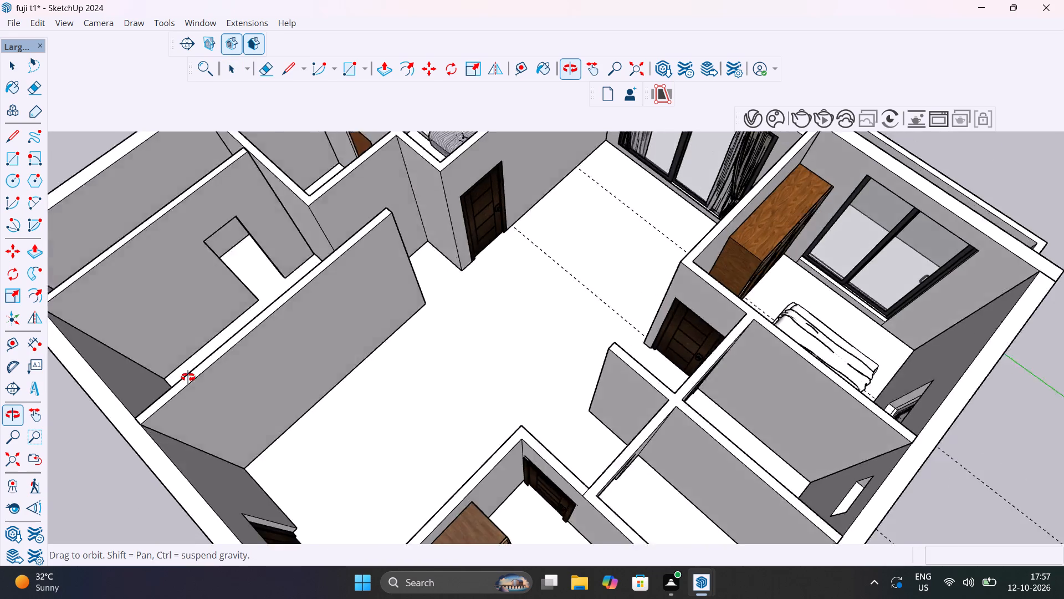
{"action": "middle_click_drag", "start_coordinate": [188, 377], "coordinate": [122, 421]}
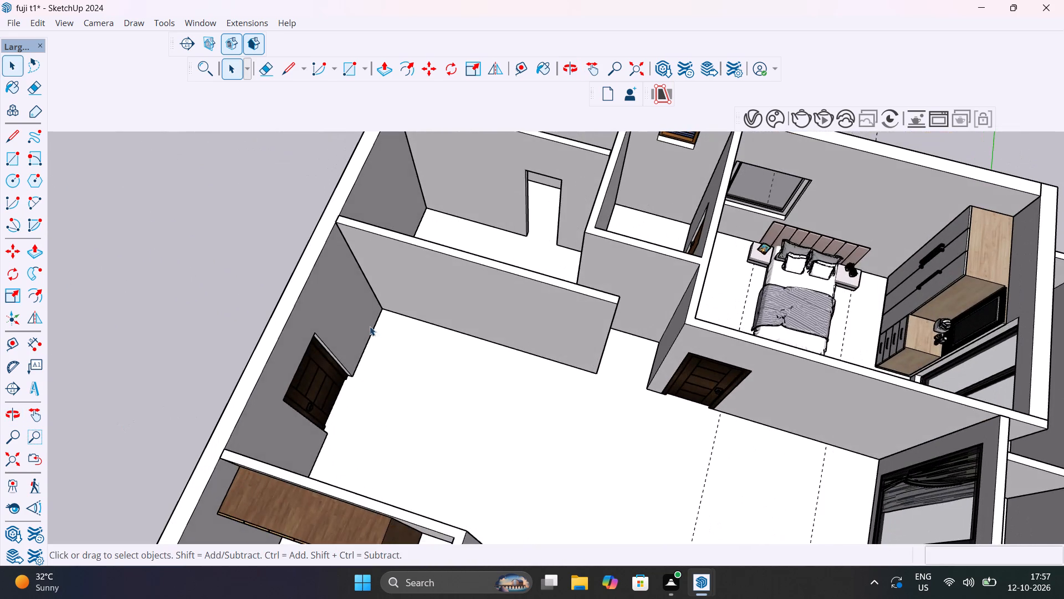
{"action": "scroll", "coordinate": [496, 241], "scroll_direction": "up", "scroll_amount": 3}
{"action": "middle_click_drag", "start_coordinate": [499, 238], "coordinate": [307, 370], "text": "shift"}
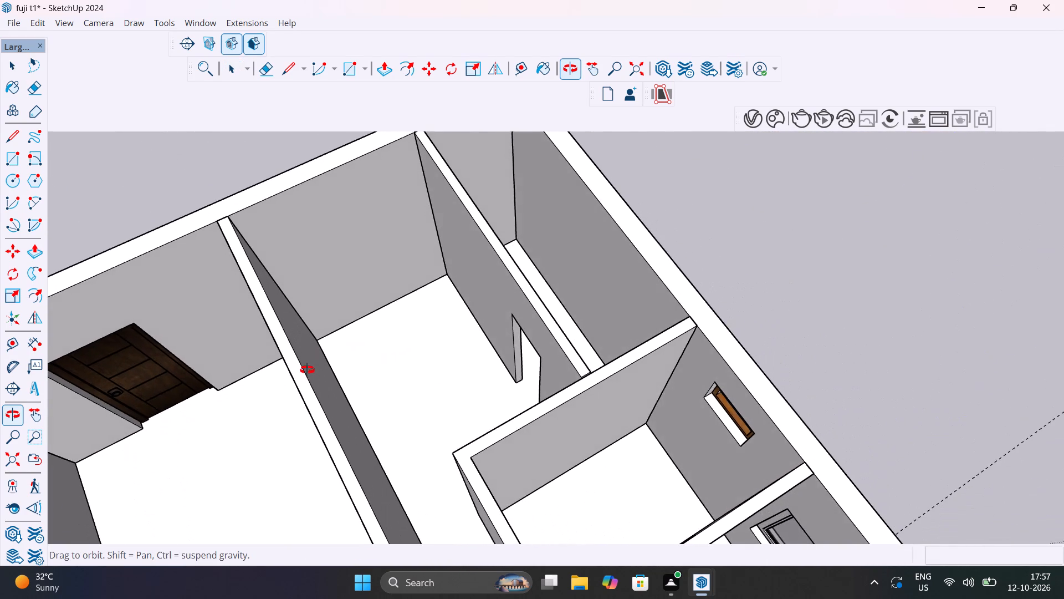
{"action": "middle_click_drag", "start_coordinate": [307, 370], "coordinate": [306, 370], "text": "shift"}
{"action": "scroll", "coordinate": [389, 288], "scroll_direction": "up", "scroll_amount": 6}
{"action": "scroll", "coordinate": [442, 327], "scroll_direction": "down", "scroll_amount": 4}
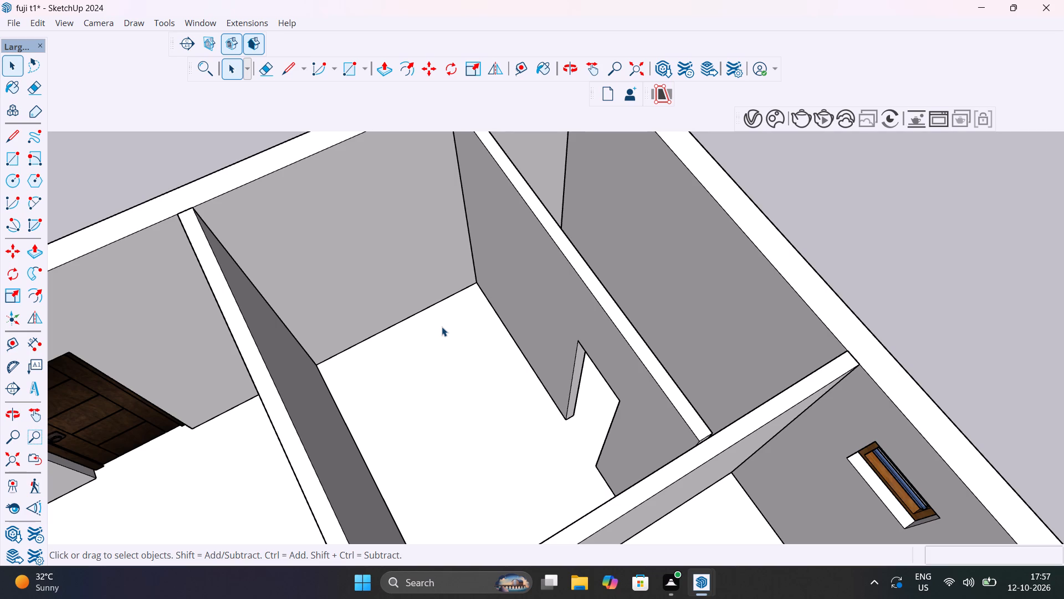
{"action": "key", "text": "t"}
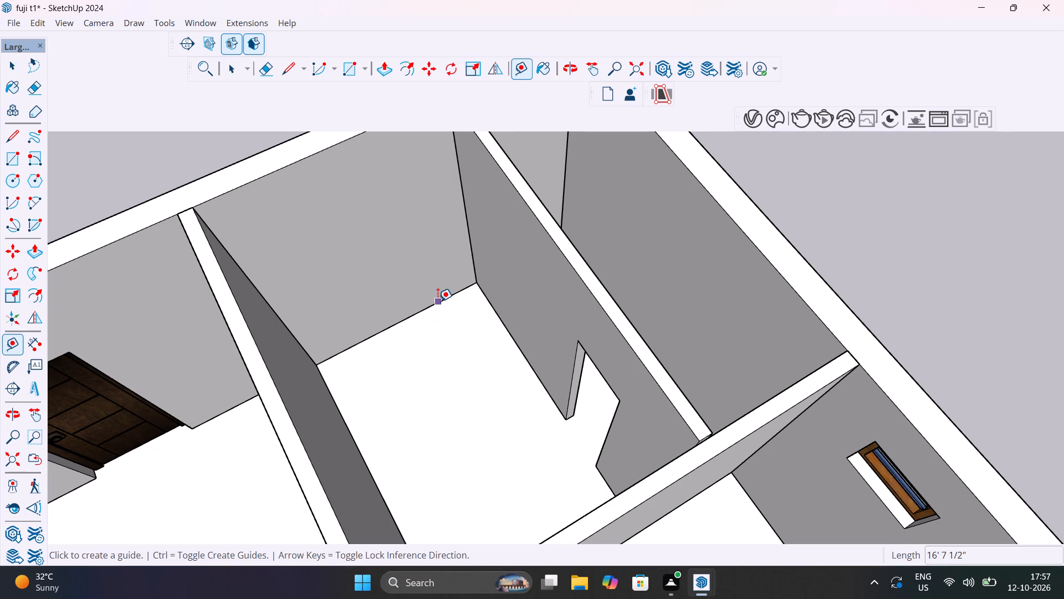
{"action": "left_click", "coordinate": [438, 301]}
{"action": "type", "text": "2'"}
{"action": "key", "text": "Return"}
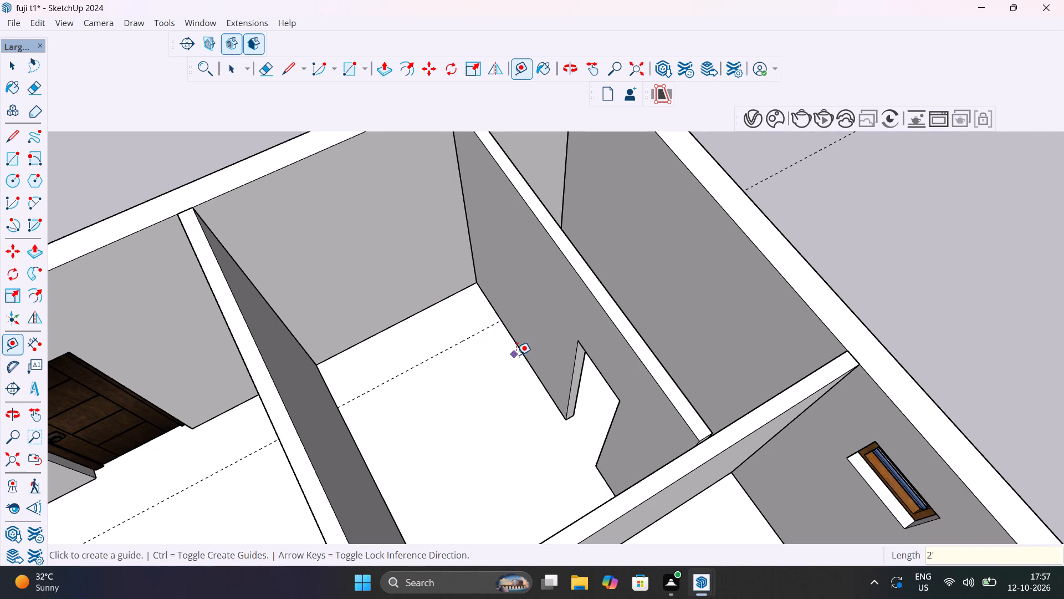
{"action": "left_click", "coordinate": [520, 355]}
{"action": "type", "text": "2'"}
{"action": "key", "text": "Return"}
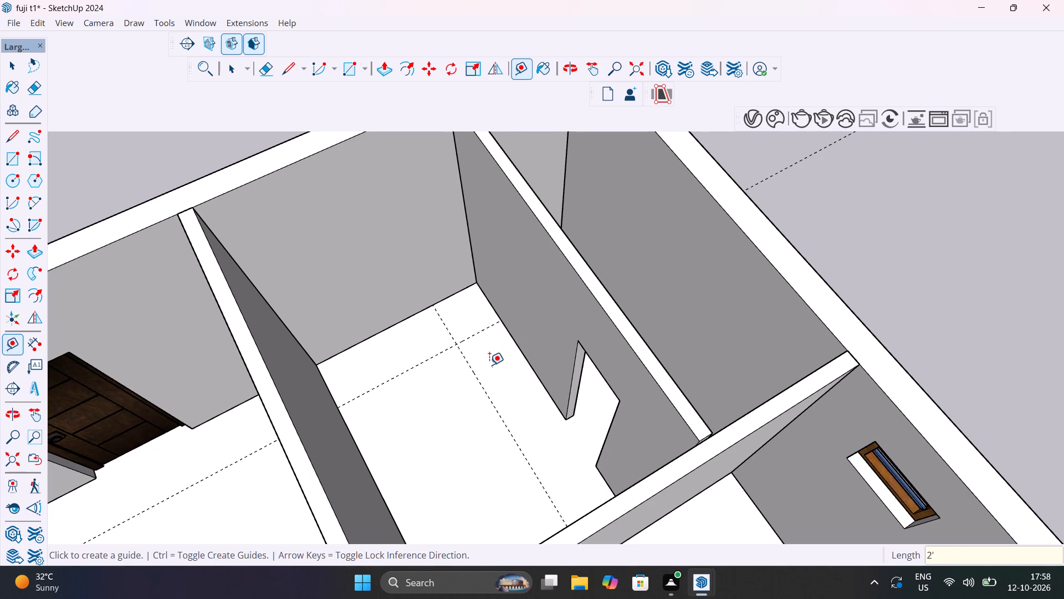
Draw a 2' by 7' floor rectangle along the outer wall, from the guide to the room corner.
{"action": "scroll", "coordinate": [478, 348], "scroll_direction": "up", "scroll_amount": 5}
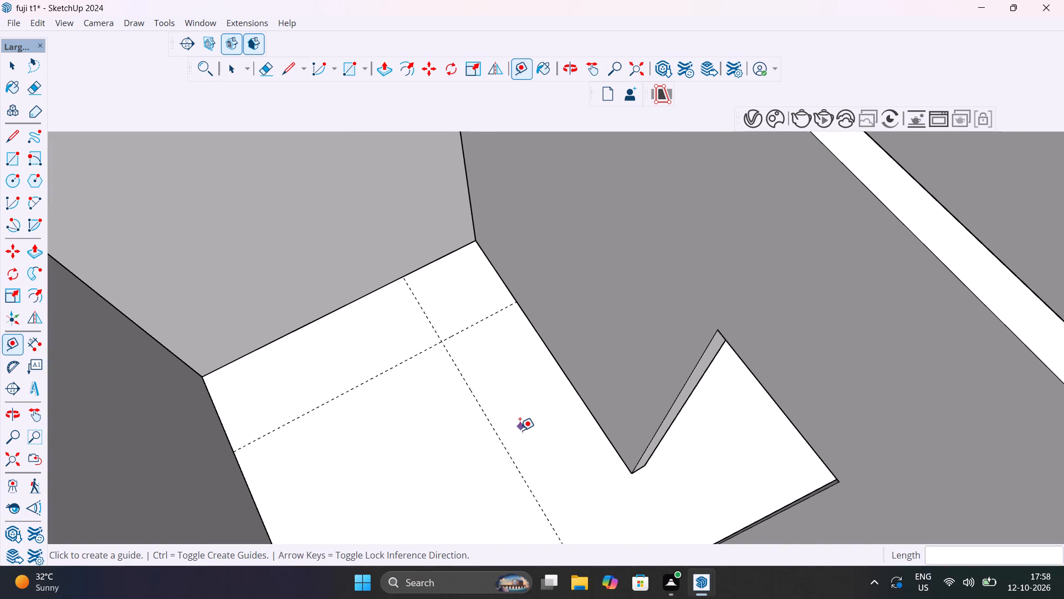
{"action": "key", "text": "r"}
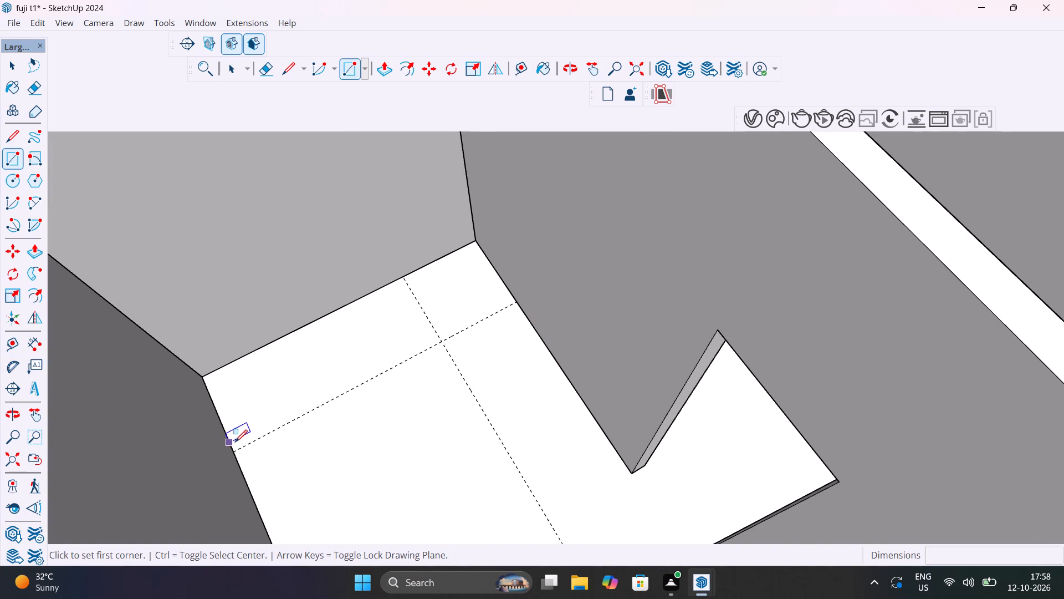
{"action": "left_click", "coordinate": [235, 449]}
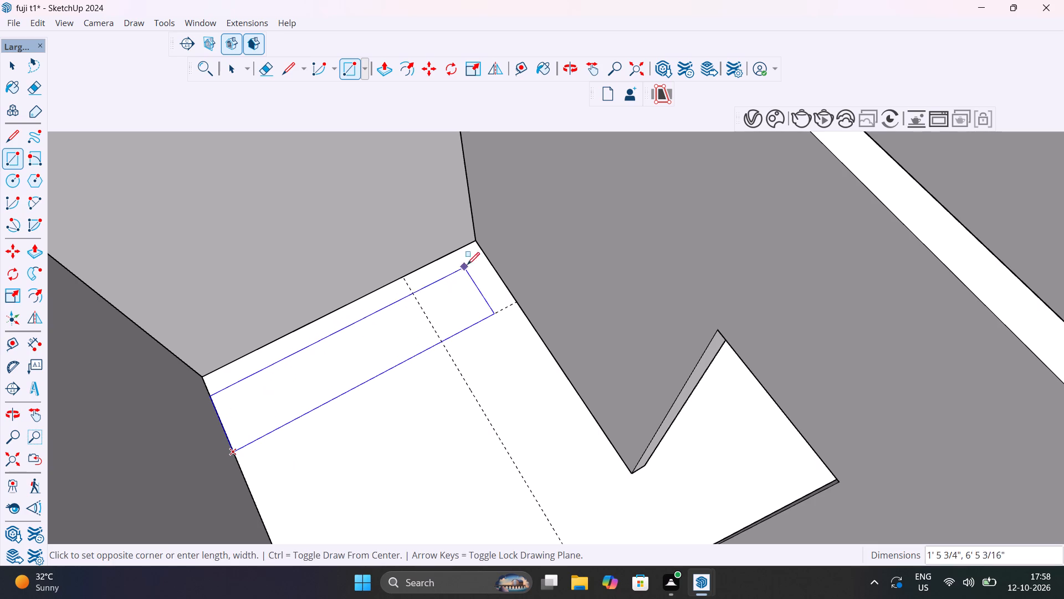
{"action": "left_click", "coordinate": [480, 245]}
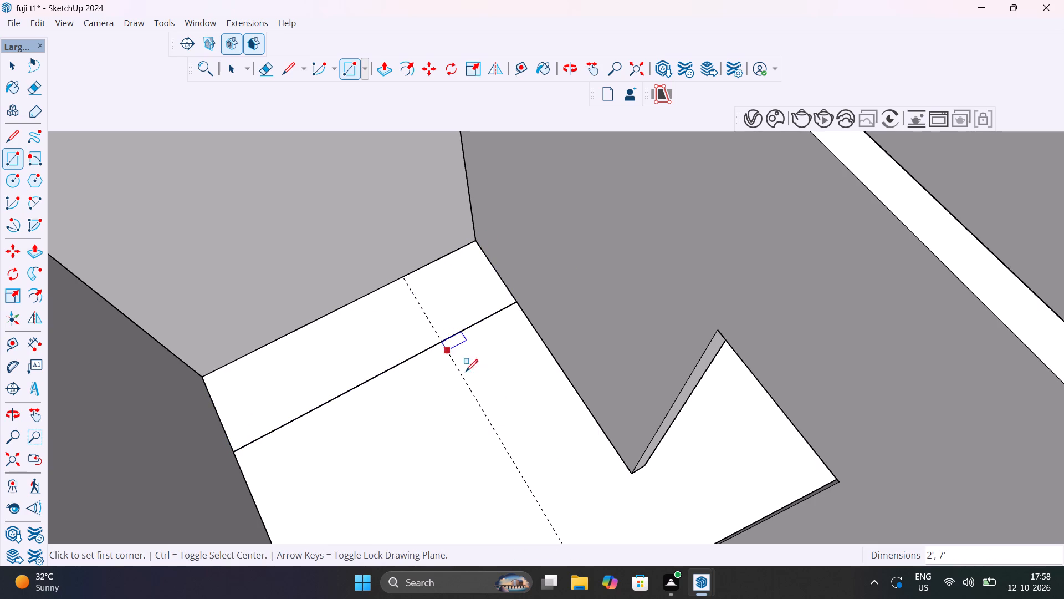
Place a floor guide through the doorway's near corner, parallel to the outer wall and 4' 3 1/2" from the opposite wall.
{"action": "middle_click_drag", "start_coordinate": [641, 503], "coordinate": [846, 530]}
{"action": "key", "text": "t"}
{"action": "left_click", "coordinate": [899, 453]}
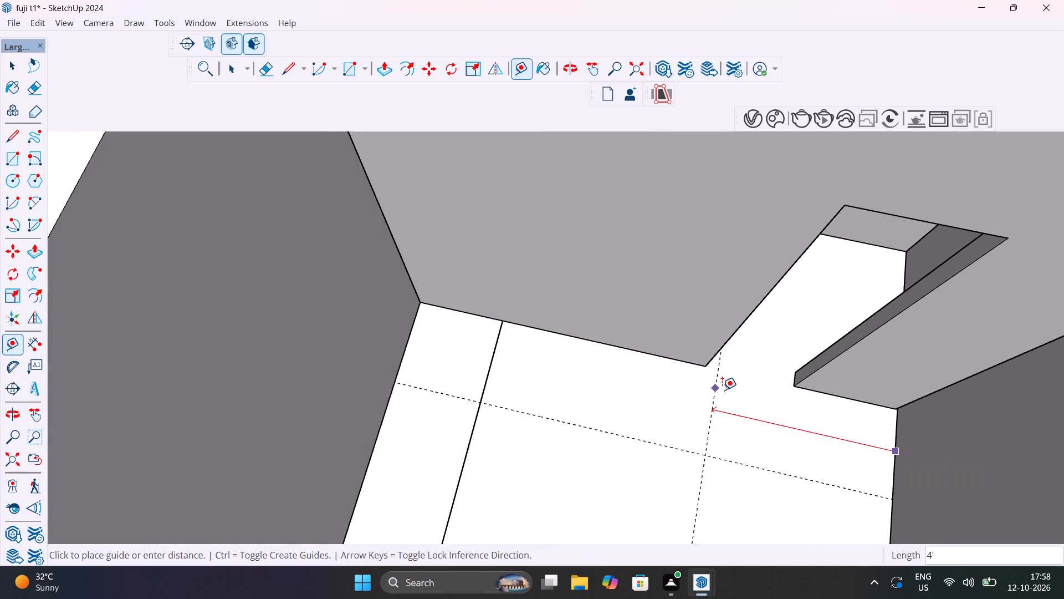
{"action": "middle_click_drag", "start_coordinate": [702, 366], "coordinate": [663, 286]}
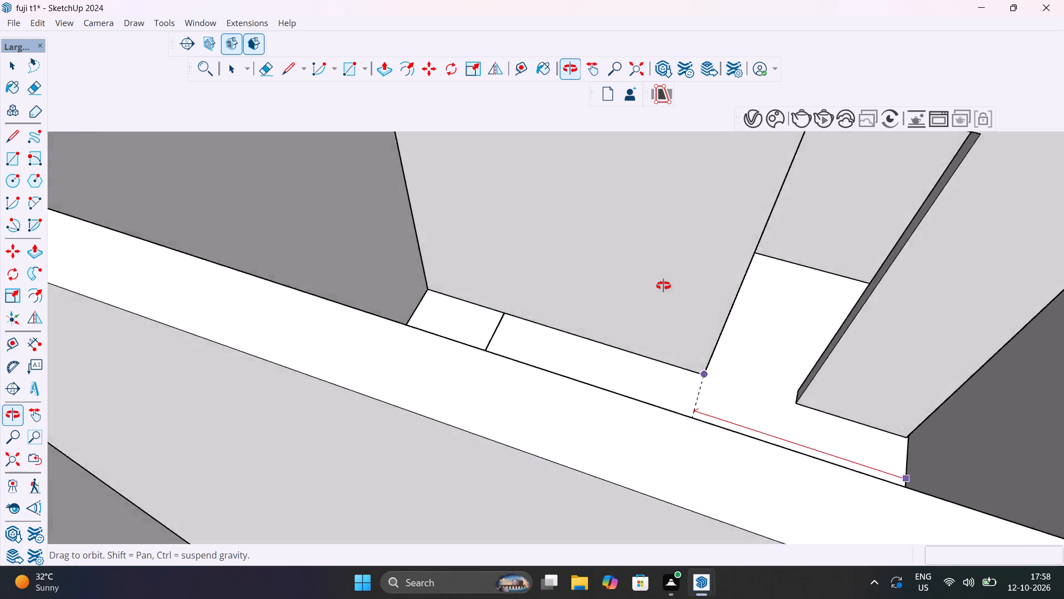
{"action": "middle_click_drag", "start_coordinate": [663, 286], "coordinate": [600, 307]}
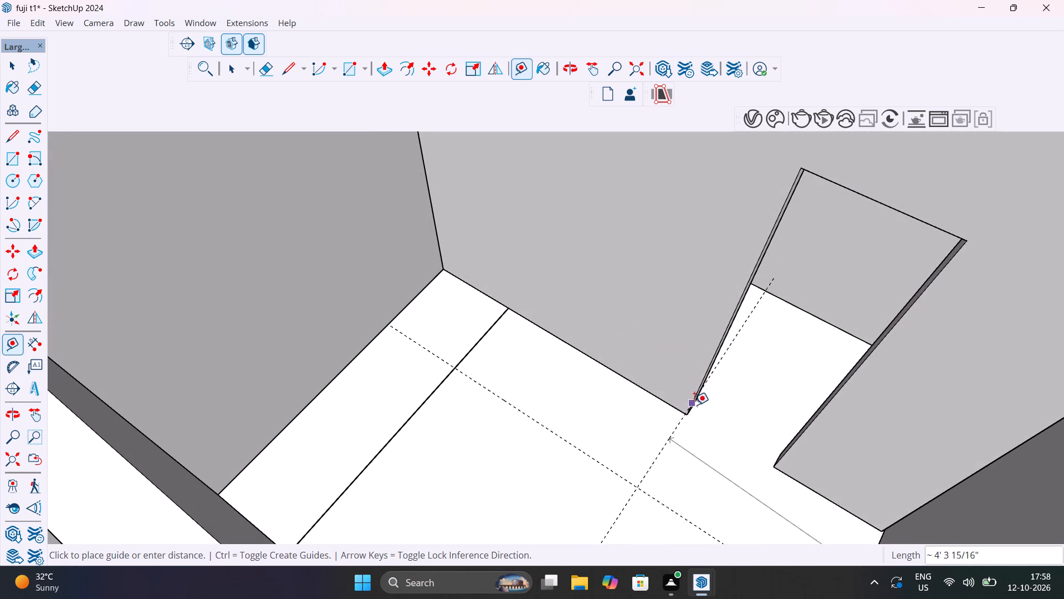
{"action": "left_click", "coordinate": [688, 414]}
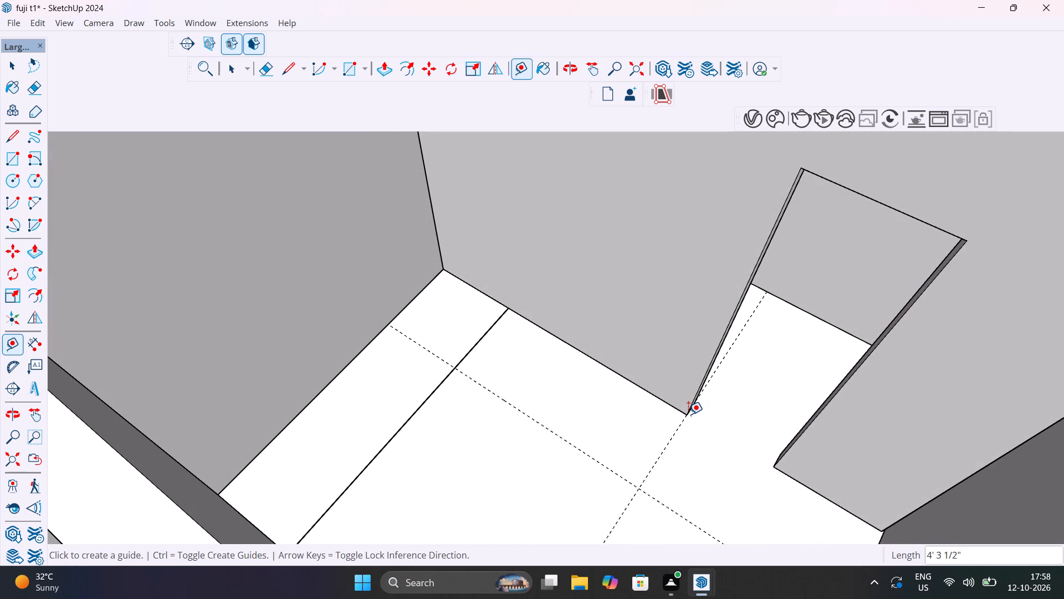
Draw a 6' 9" by 2' rectangle along the doorway wall and erase the overlapping corner lines to form one L-shaped face.
{"action": "key", "text": "r"}
{"action": "left_click", "coordinate": [640, 486]}
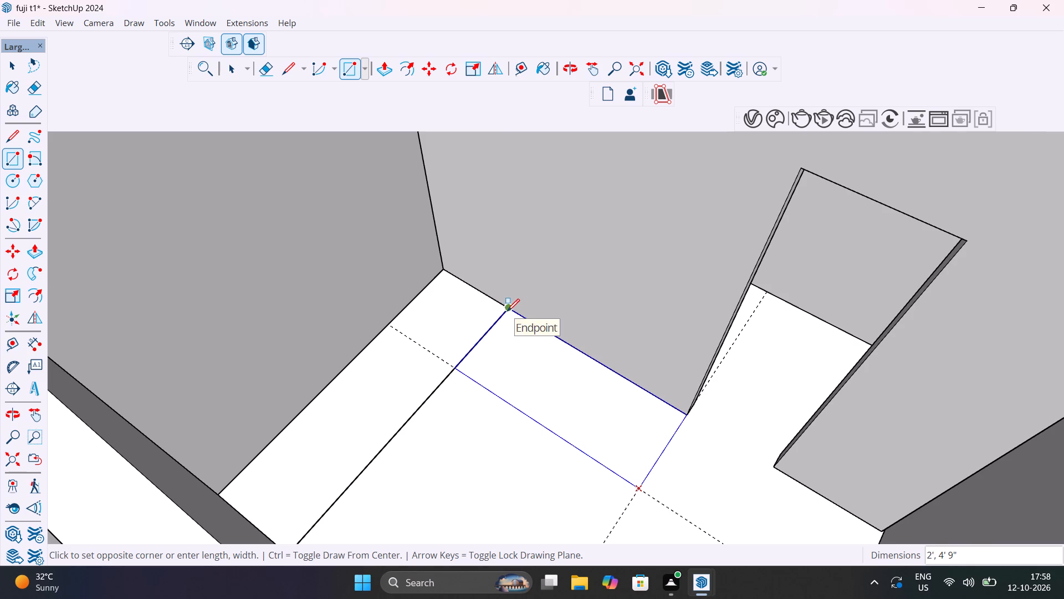
{"action": "left_click", "coordinate": [449, 268]}
{"action": "key", "text": "space"}
{"action": "key", "text": "e"}
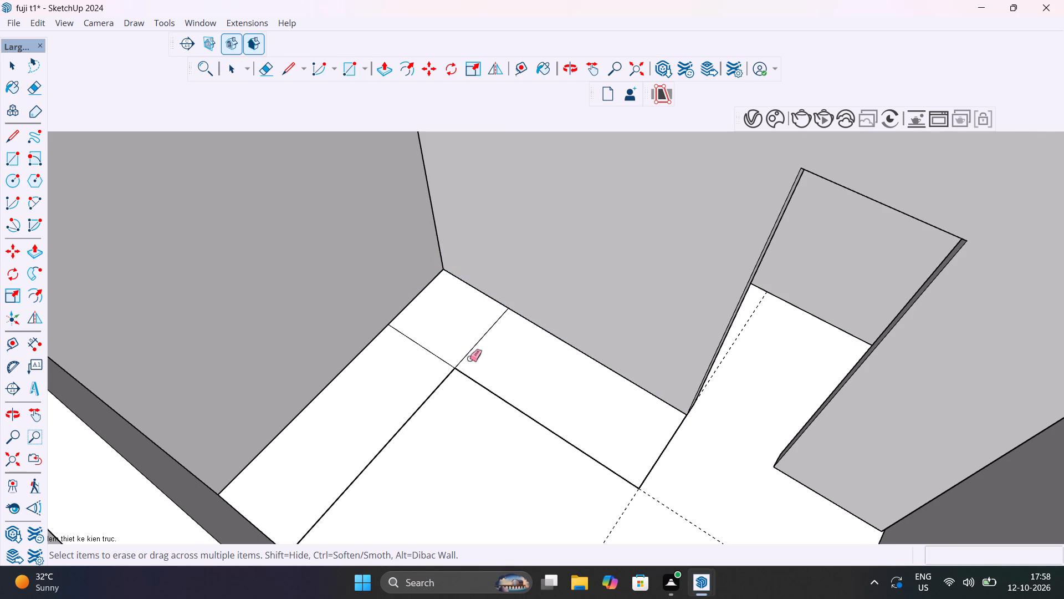
{"action": "left_click", "coordinate": [473, 347]}
{"action": "left_click", "coordinate": [438, 355]}
{"action": "key", "text": "space"}
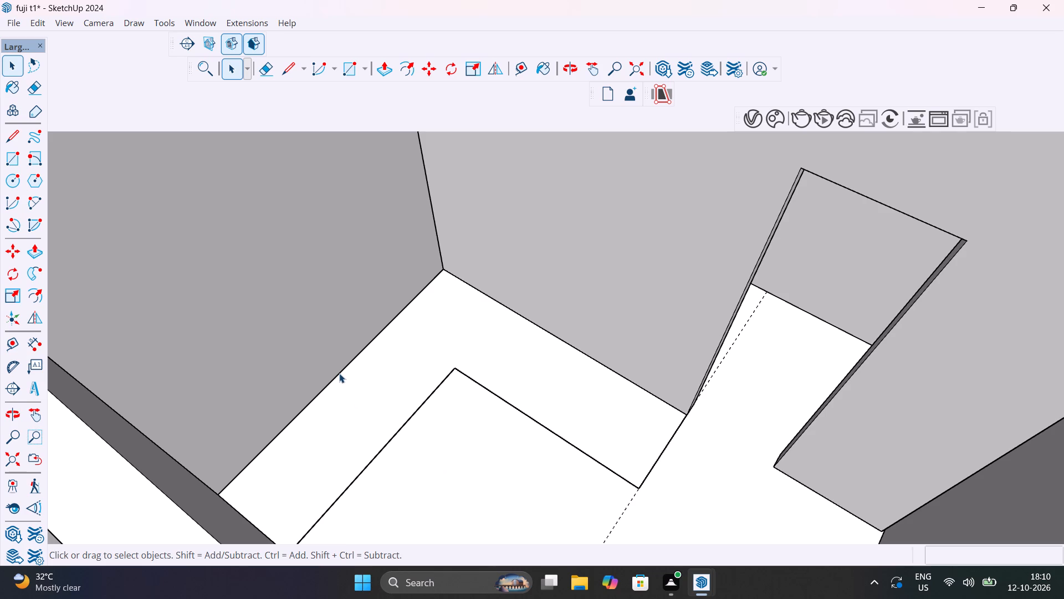
Push/Pull the L-shaped floor face up 102 mm as a base plinth.
{"action": "key", "text": "p"}
{"action": "left_click", "coordinate": [372, 395]}
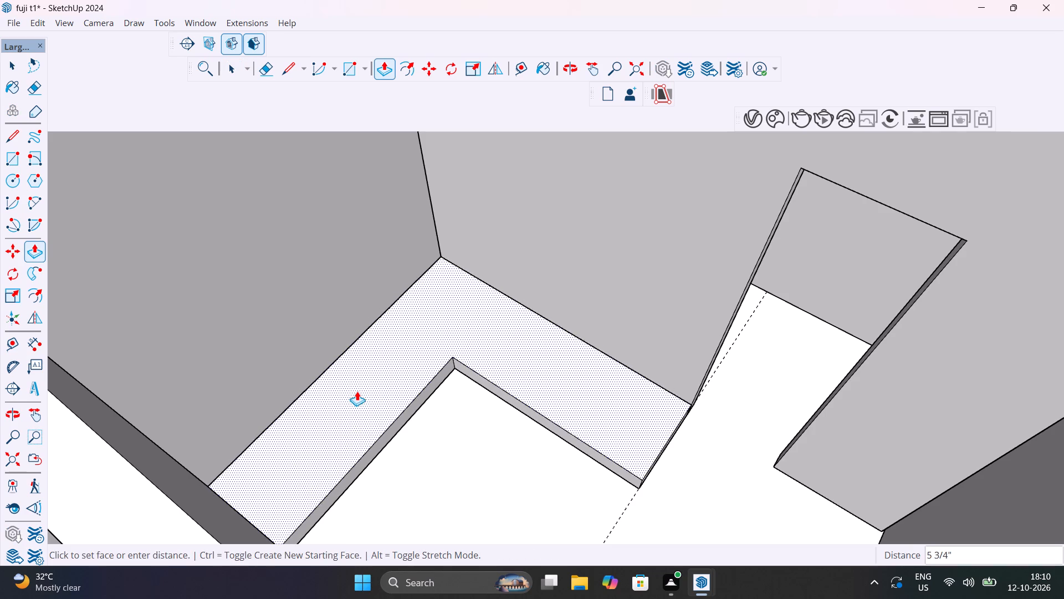
{"action": "middle_click_drag", "start_coordinate": [359, 392], "coordinate": [263, 318]}
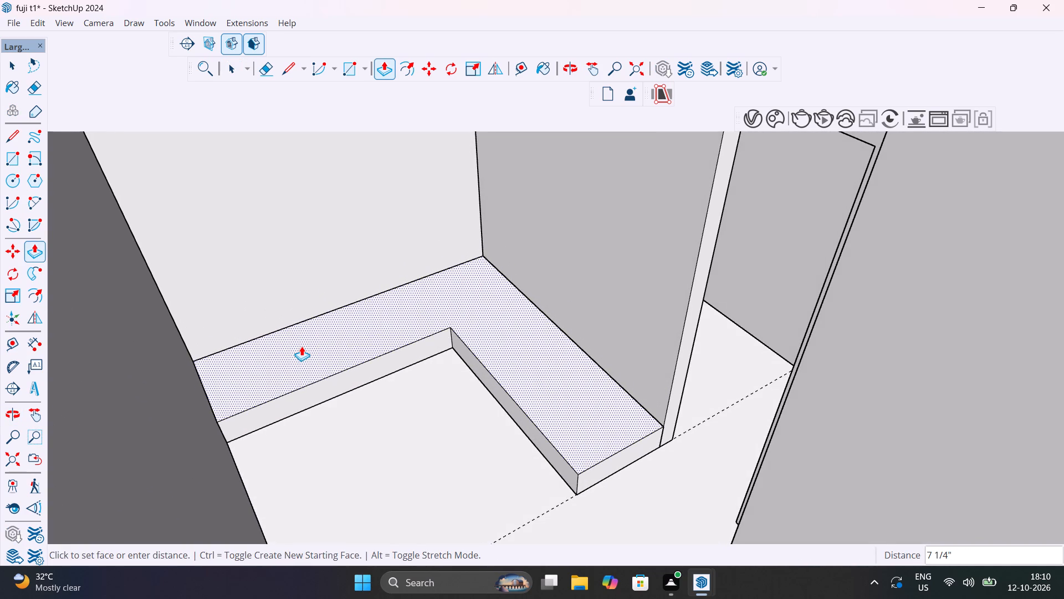
{"action": "type", "text": "102"}
{"action": "type", "text": "MM"}
{"action": "key", "text": "Return"}
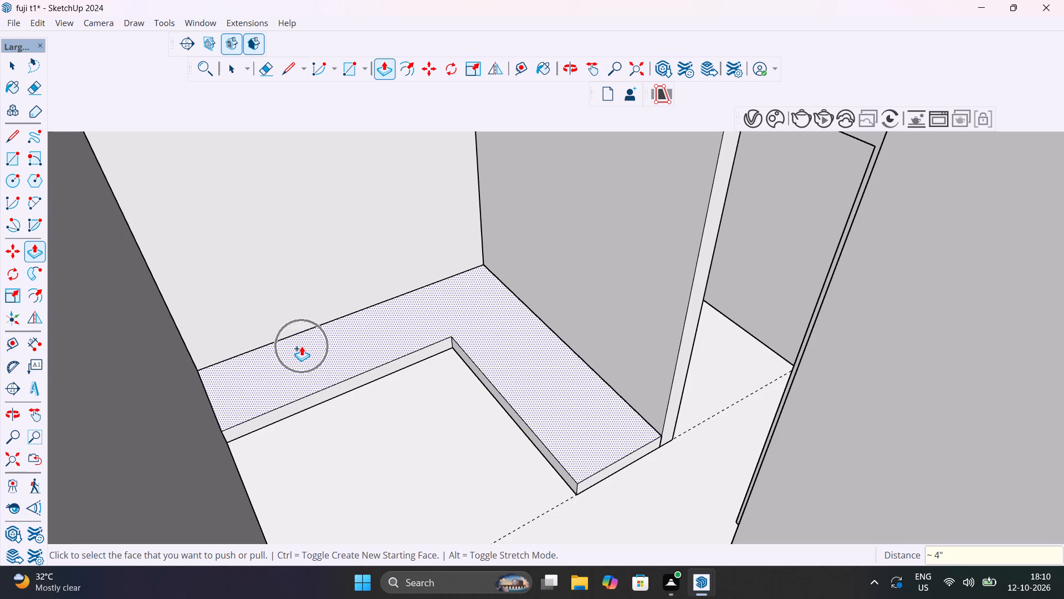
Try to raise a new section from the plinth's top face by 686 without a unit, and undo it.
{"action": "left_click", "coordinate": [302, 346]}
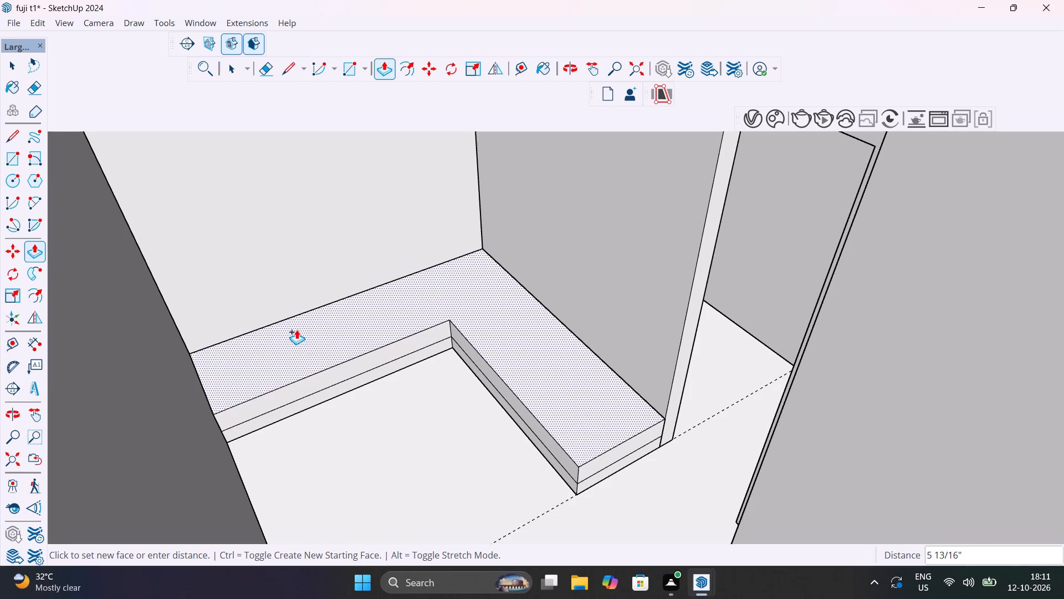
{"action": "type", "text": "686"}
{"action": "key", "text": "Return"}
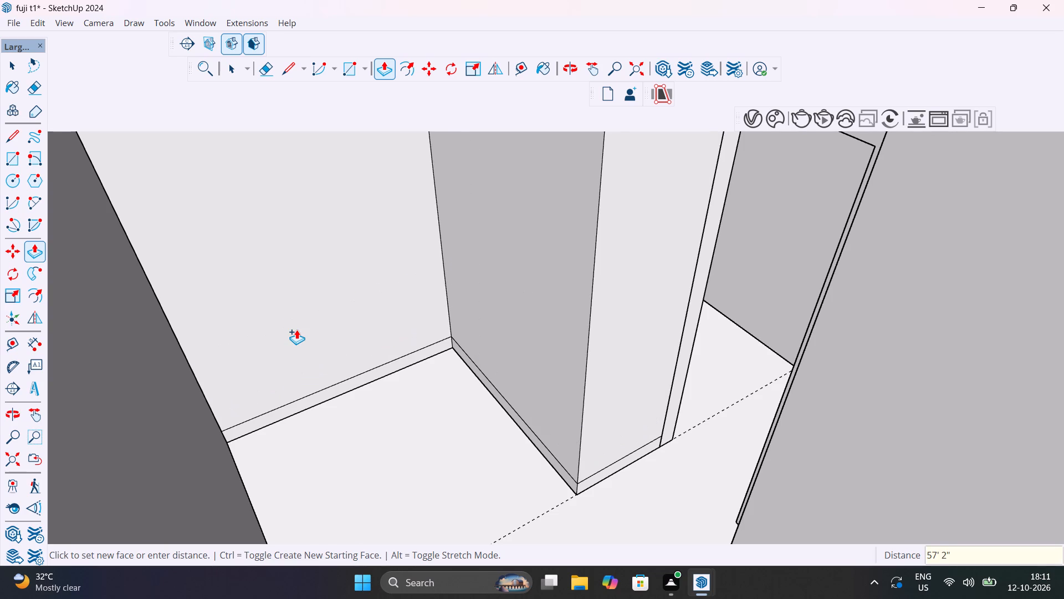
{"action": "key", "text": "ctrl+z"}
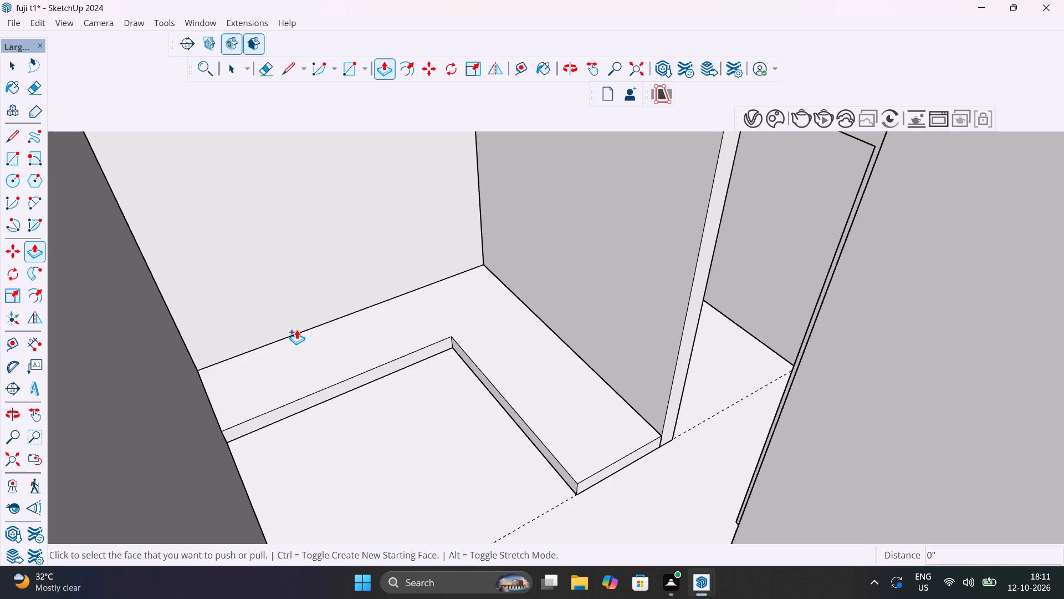
Raise a new section 686 mm from the L-shaped plinth's top face, keeping the plinth edge.
{"action": "left_click", "coordinate": [310, 347]}
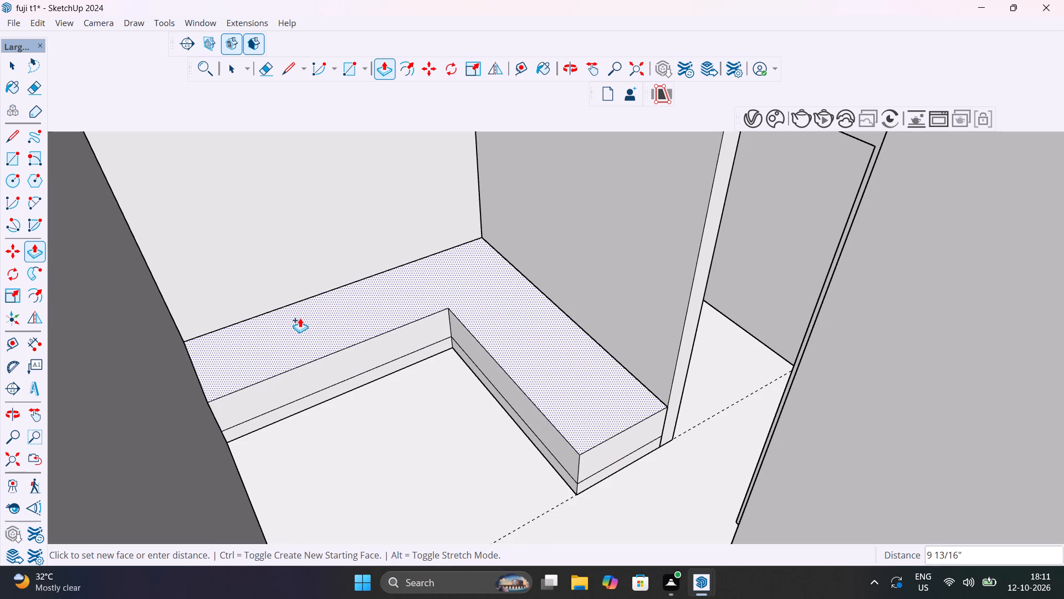
{"action": "type", "text": "686"}
{"action": "type", "text": "MM"}
{"action": "key", "text": "Return"}
{"action": "key", "text": "space"}
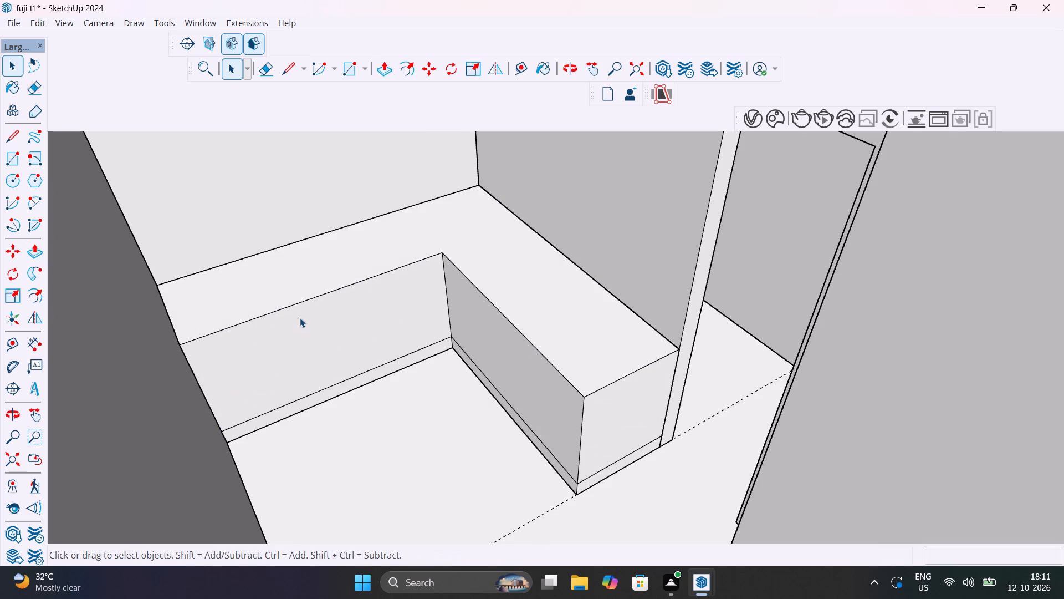
Measure the L-shaped counter's total height at its end beside the doorway, without keeping the dimension.
{"action": "left_click", "coordinate": [38, 339]}
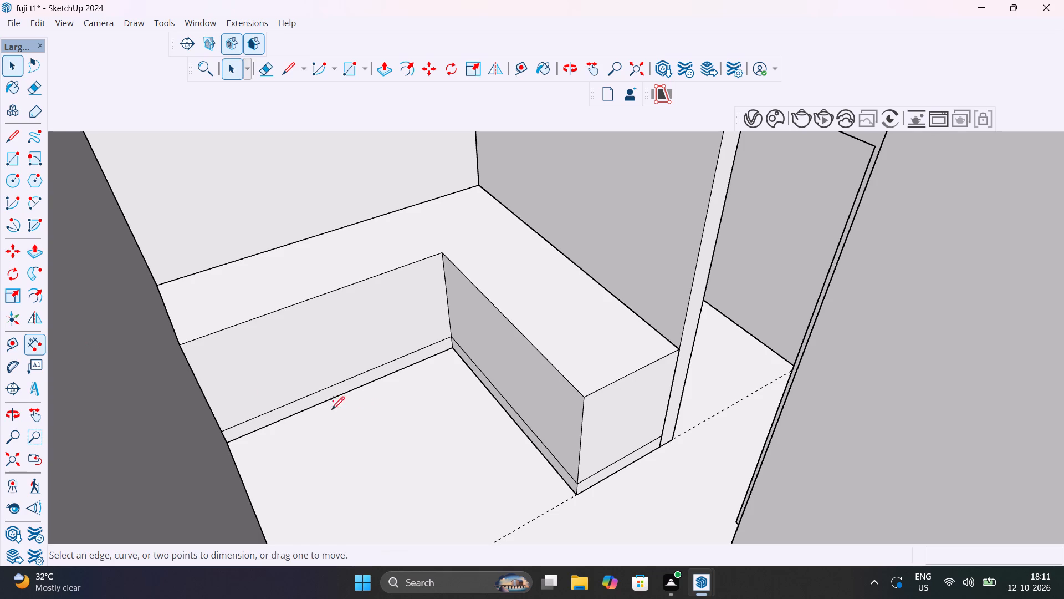
{"action": "left_click", "coordinate": [677, 352]}
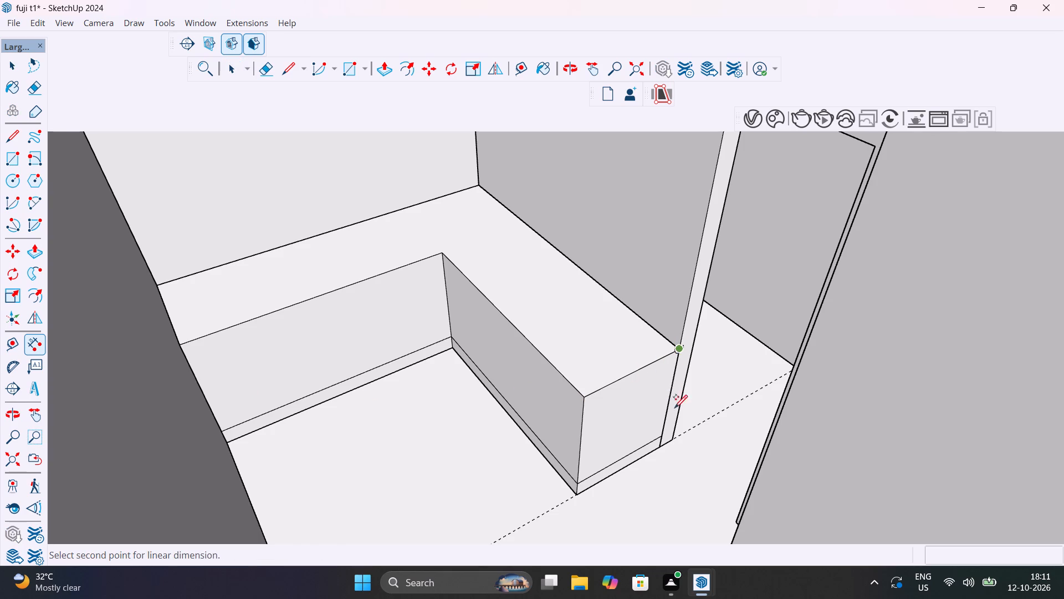
{"action": "left_click", "coordinate": [662, 451]}
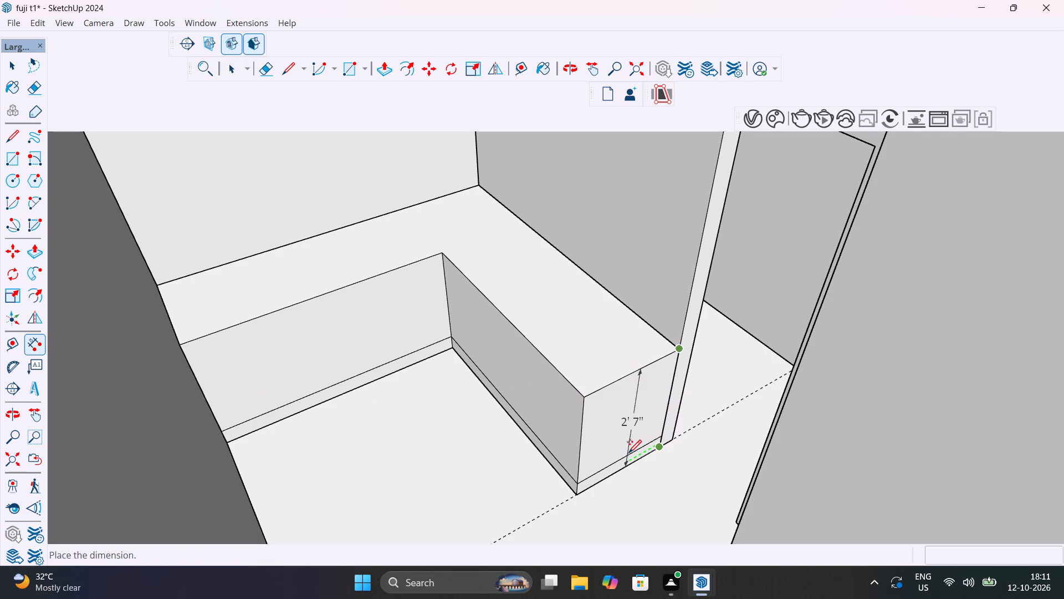
{"action": "key", "text": "Escape"}
{"action": "key", "text": "space"}
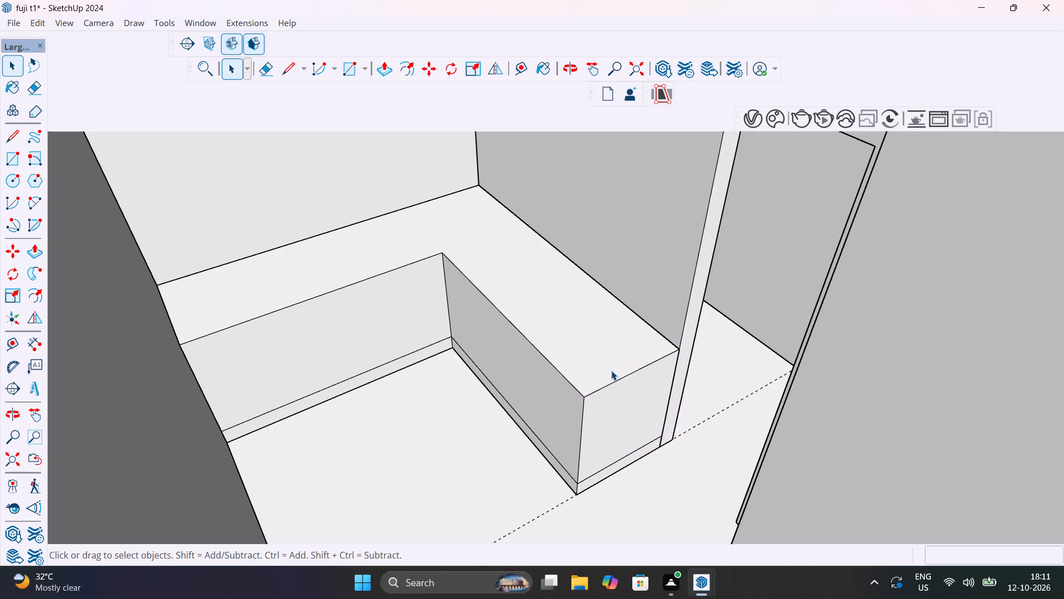
Raise a new 40 mm countertop layer from the L-shaped counter's top face.
{"action": "left_click", "coordinate": [611, 370]}
{"action": "left_click", "coordinate": [611, 370]}
{"action": "left_click", "coordinate": [596, 346]}
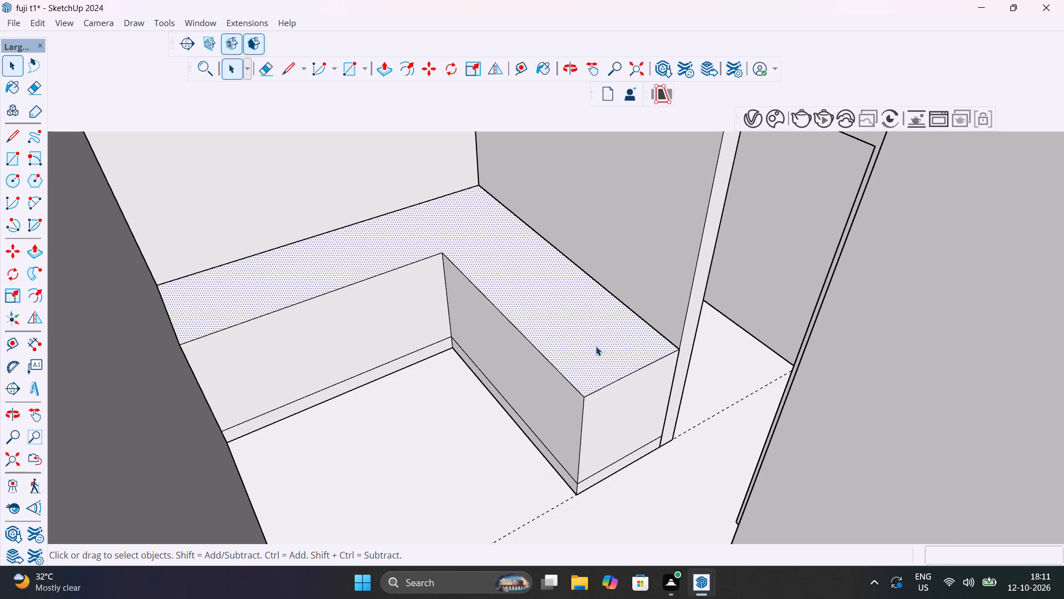
{"action": "left_click", "coordinate": [584, 354]}
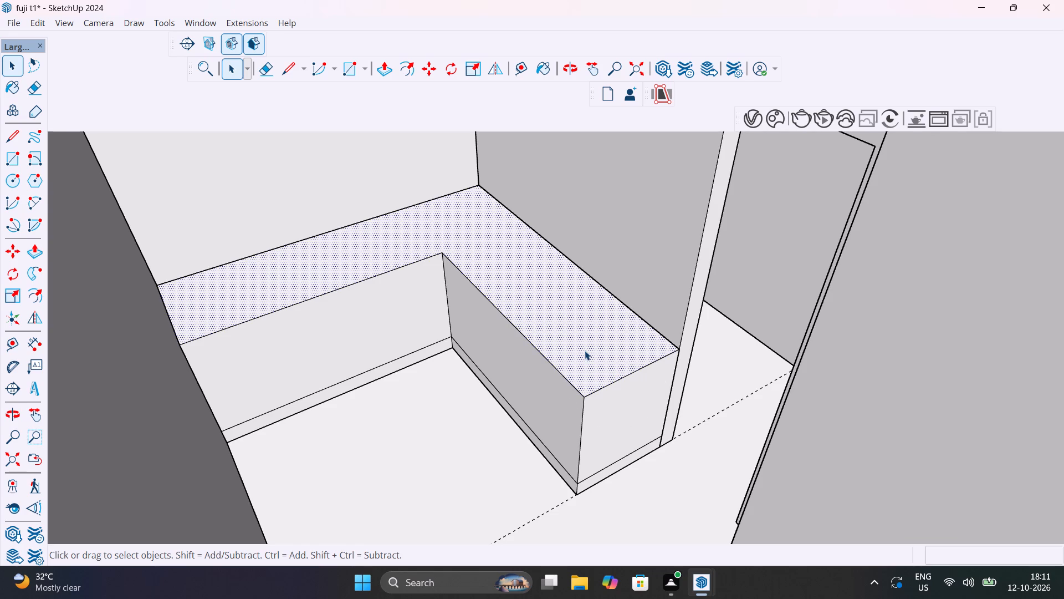
{"action": "key", "text": "p"}
{"action": "left_click", "coordinate": [585, 351]}
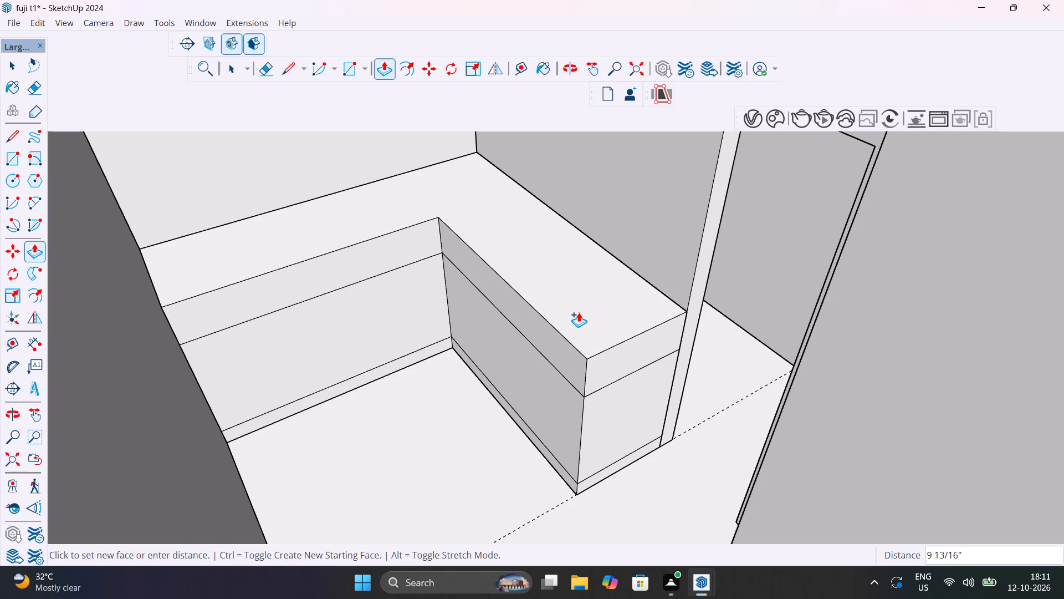
{"action": "type", "text": "40MM"}
{"action": "key", "text": "Return"}
{"action": "key", "text": "space"}
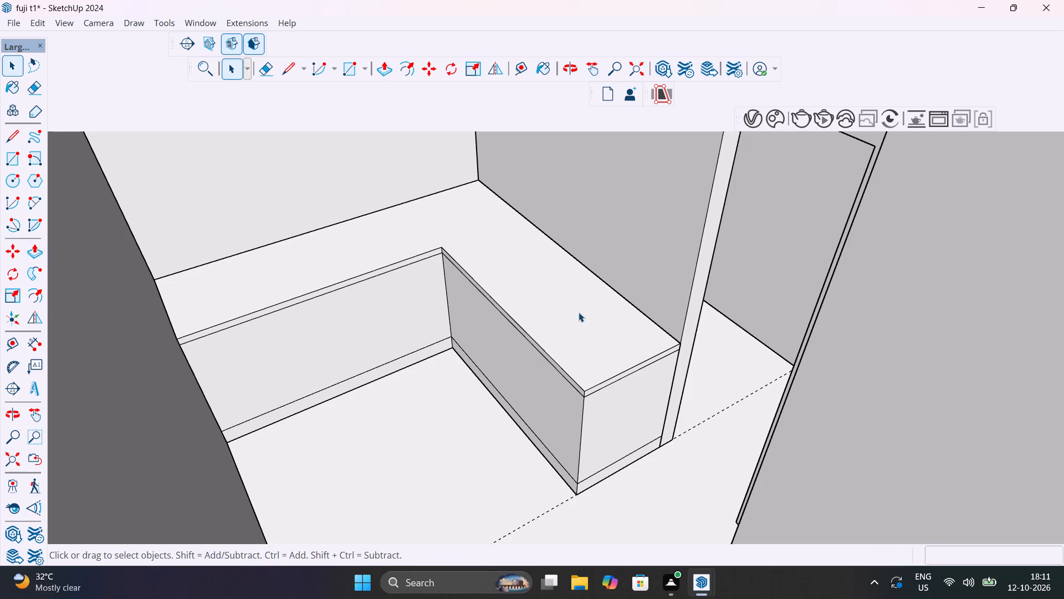
Measure the L-shaped counter's overall height including the countertop at its end beside the doorway, without keeping the dimension.
{"action": "left_click", "coordinate": [35, 347]}
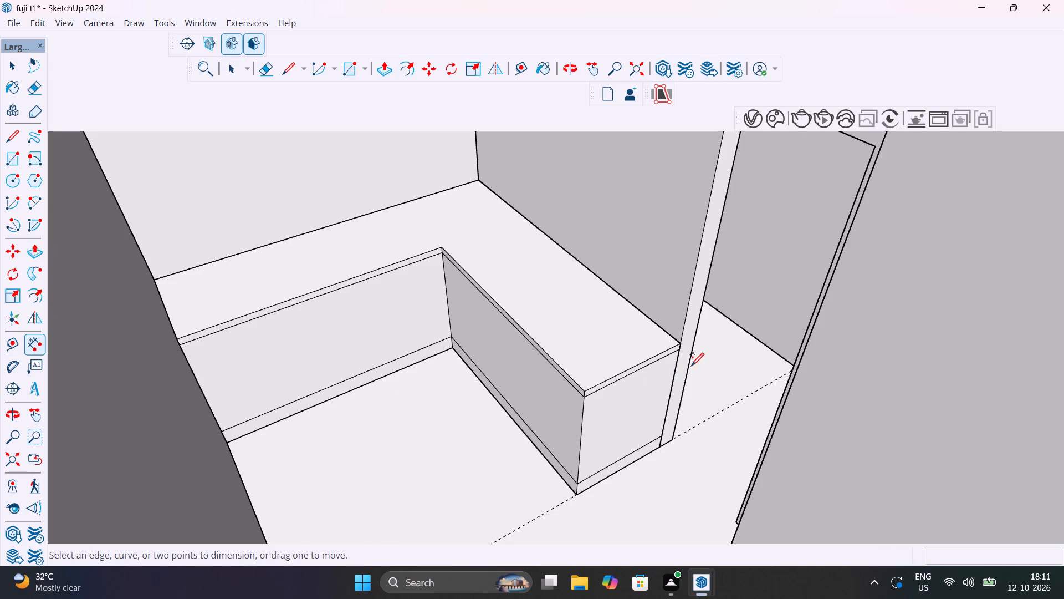
{"action": "left_click", "coordinate": [681, 343]}
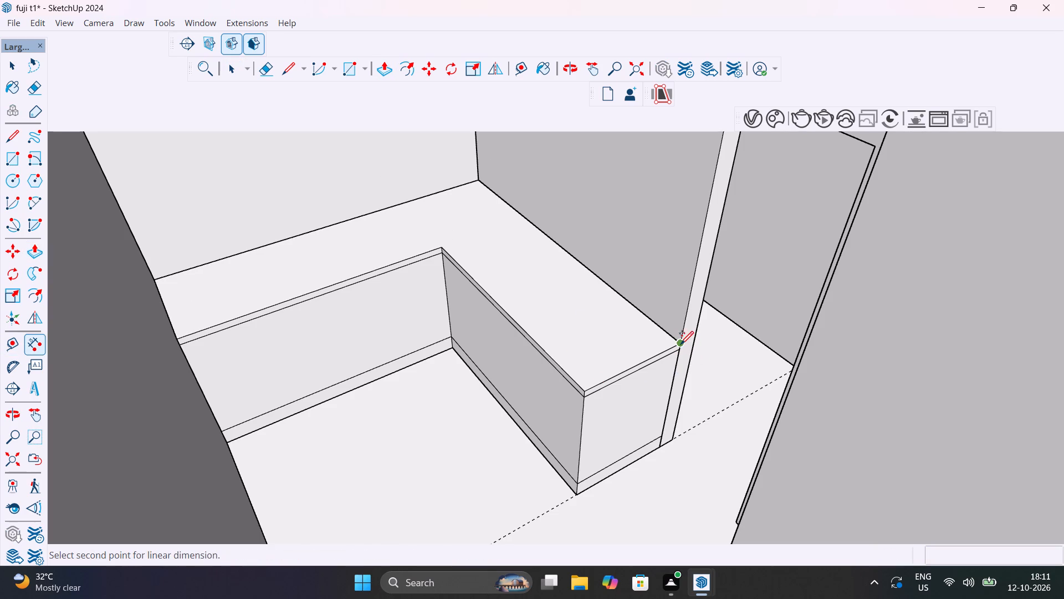
{"action": "left_click", "coordinate": [660, 452]}
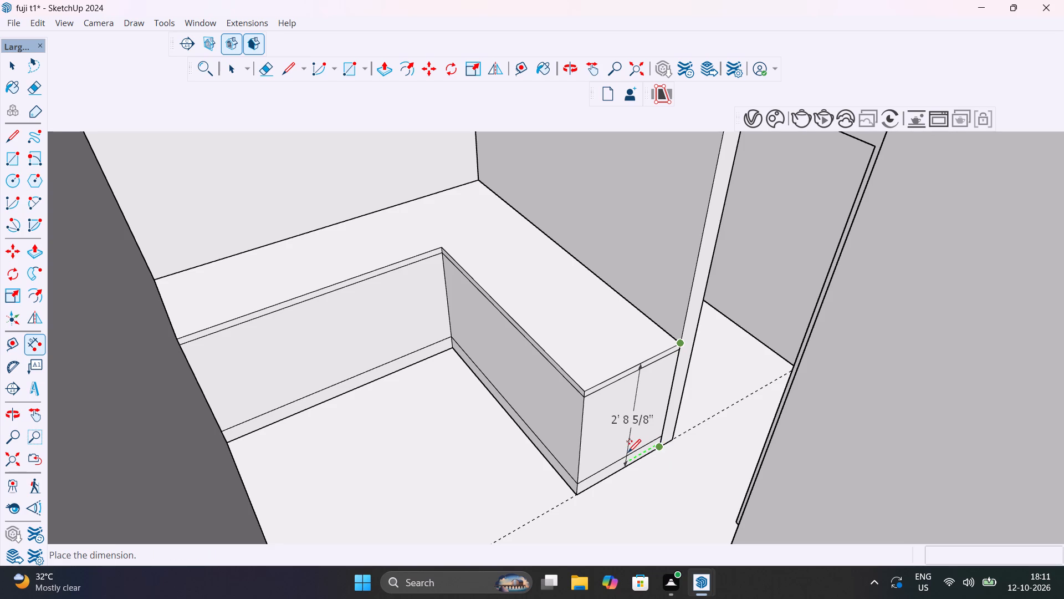
{"action": "key", "text": "Escape"}
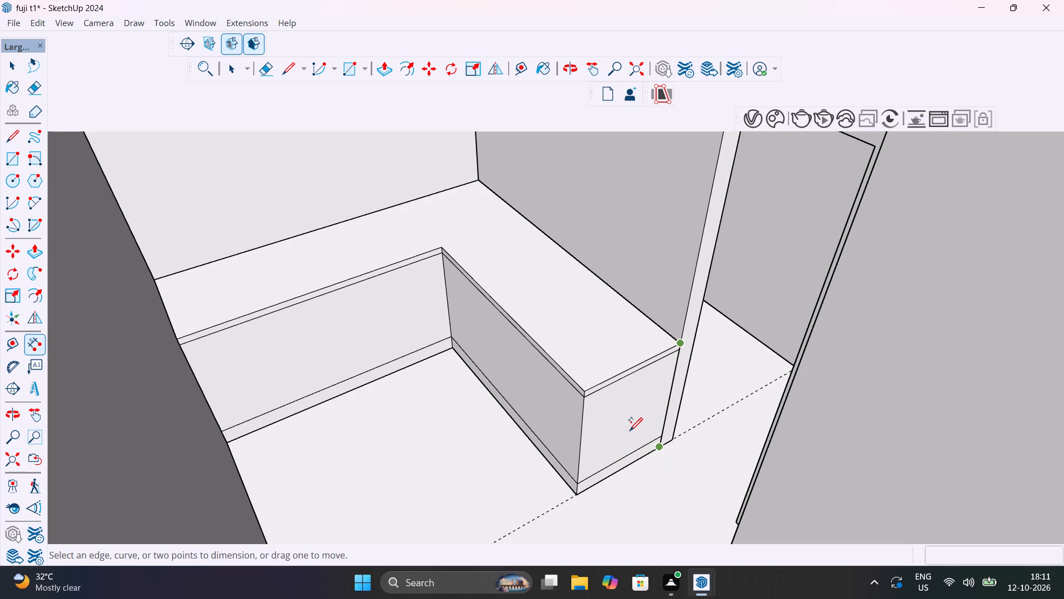
Undo the 40 mm countertop layer on the L-shaped counter.
{"action": "key", "text": "ctrl+z"}
{"action": "key", "text": "space"}
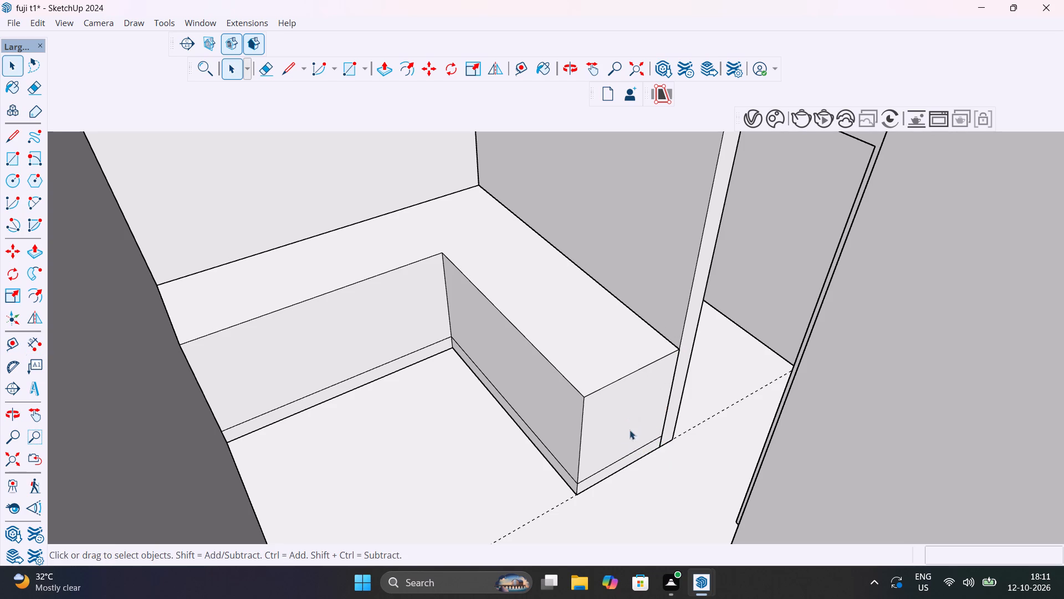
Hide the two wall groups that block the view into the room with the L-shaped counter.
{"action": "middle_click_drag", "start_coordinate": [586, 471], "coordinate": [539, 444]}
{"action": "scroll", "coordinate": [542, 438], "scroll_direction": "down", "scroll_amount": 2}
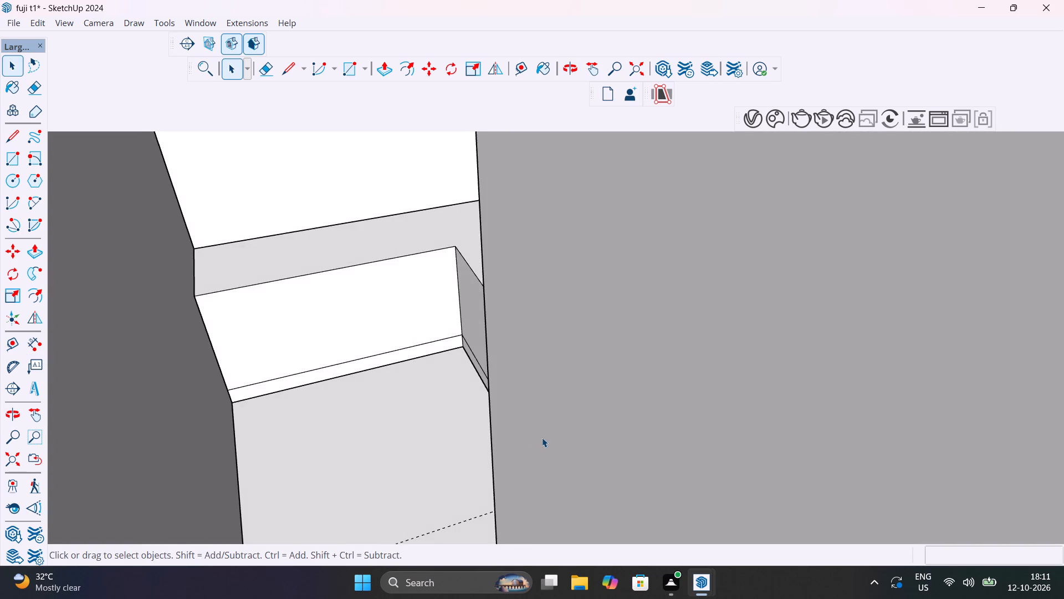
{"action": "scroll", "coordinate": [542, 438], "scroll_direction": "down", "scroll_amount": 9}
{"action": "left_click", "coordinate": [317, 451]}
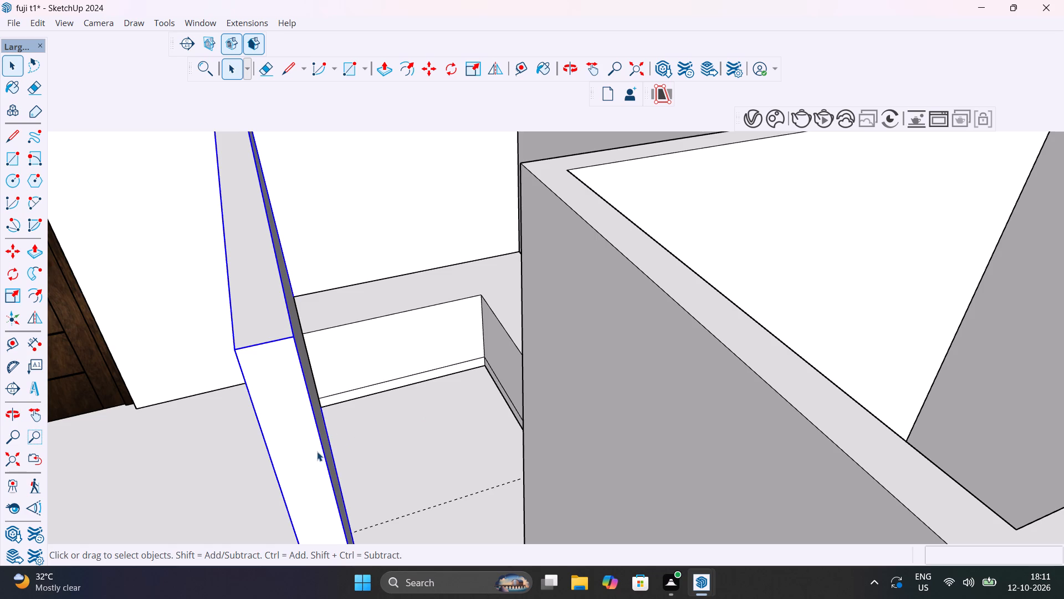
{"action": "right_click", "coordinate": [317, 451]}
{"action": "left_click", "coordinate": [356, 134]}
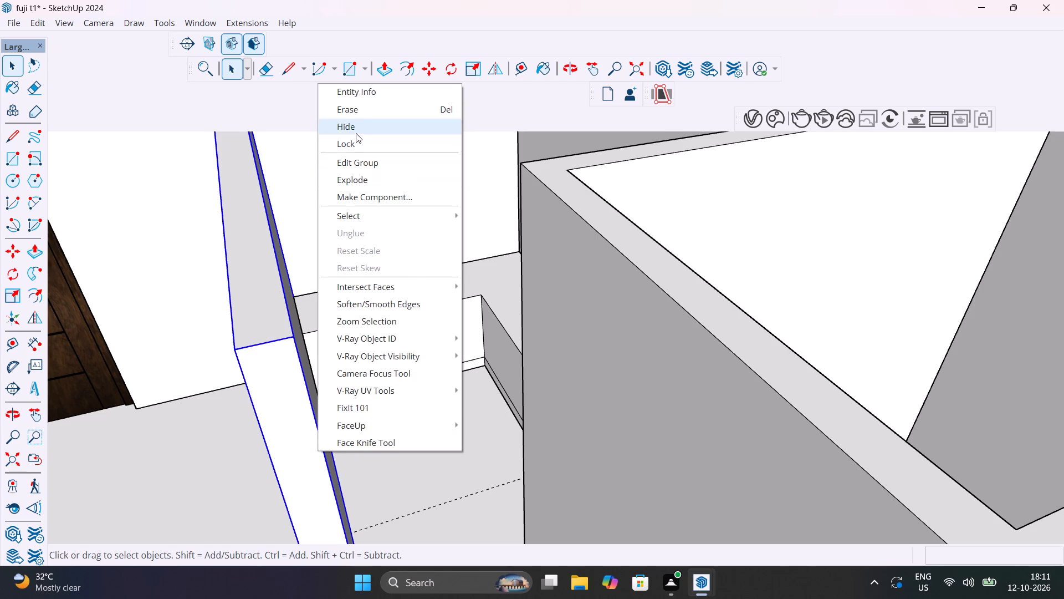
{"action": "middle_click_drag", "start_coordinate": [400, 202], "coordinate": [589, 246]}
{"action": "left_click", "coordinate": [919, 342]}
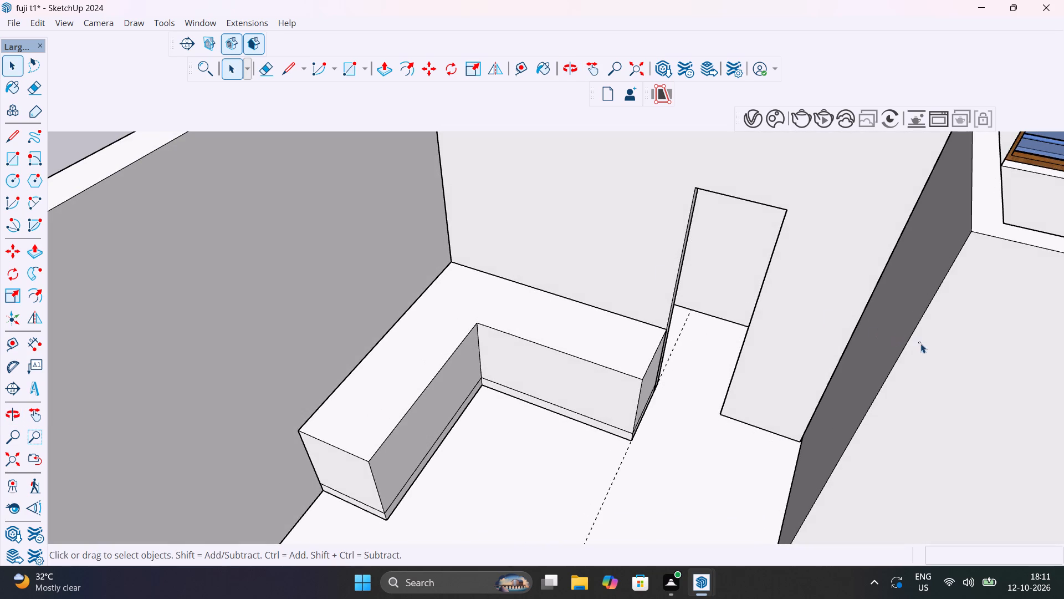
{"action": "scroll", "coordinate": [917, 343], "scroll_direction": "down", "scroll_amount": 20}
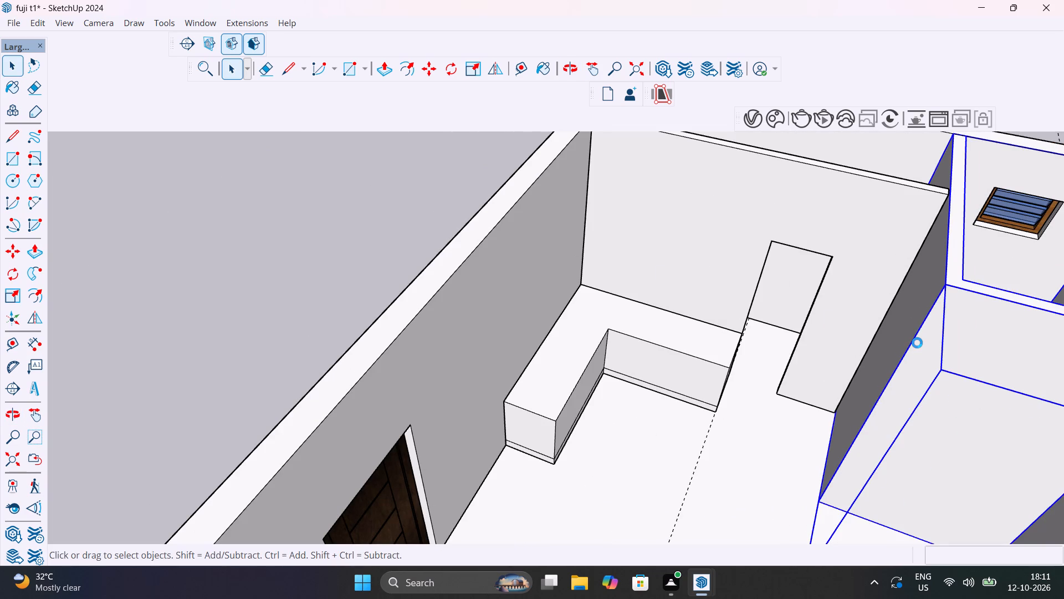
{"action": "right_click", "coordinate": [917, 343]}
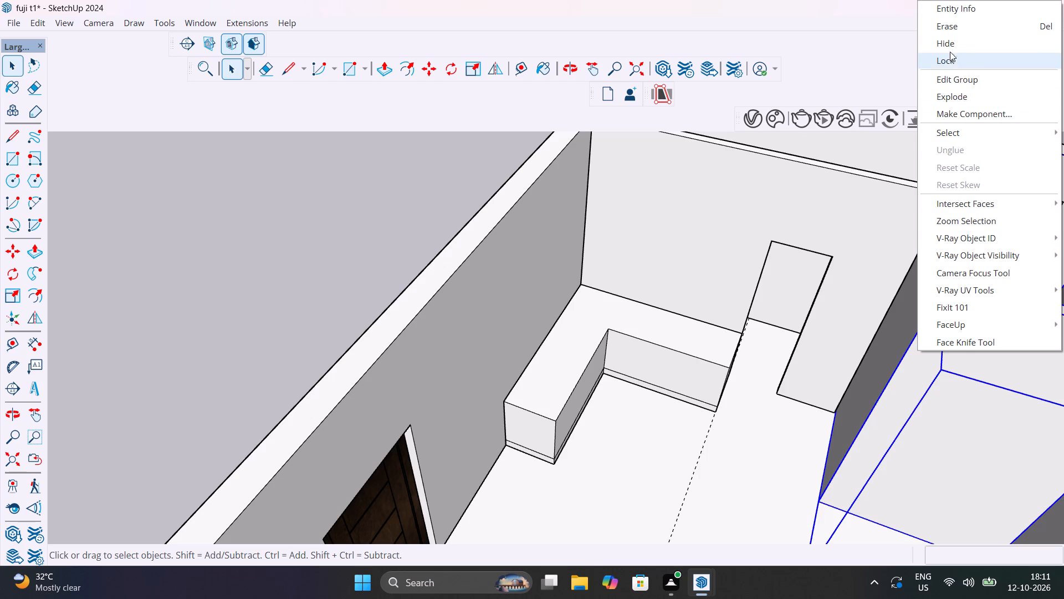
{"action": "left_click", "coordinate": [950, 42]}
Group all connected faces and edges of the L-shaped counter, plinth included.
{"action": "scroll", "coordinate": [903, 420], "scroll_direction": "down", "scroll_amount": 11}
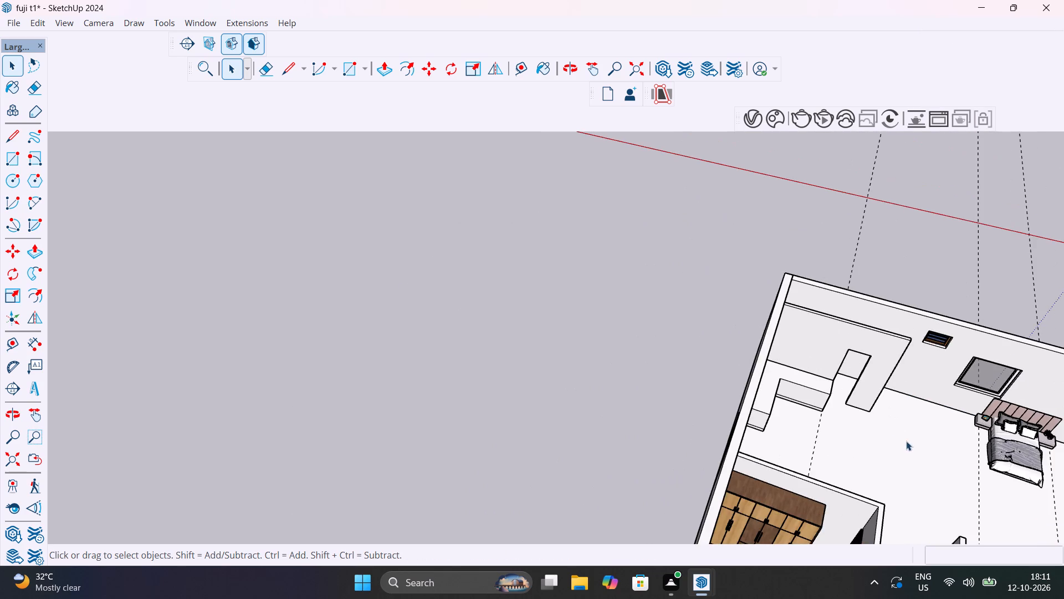
{"action": "middle_click_drag", "start_coordinate": [893, 442], "coordinate": [685, 158]}
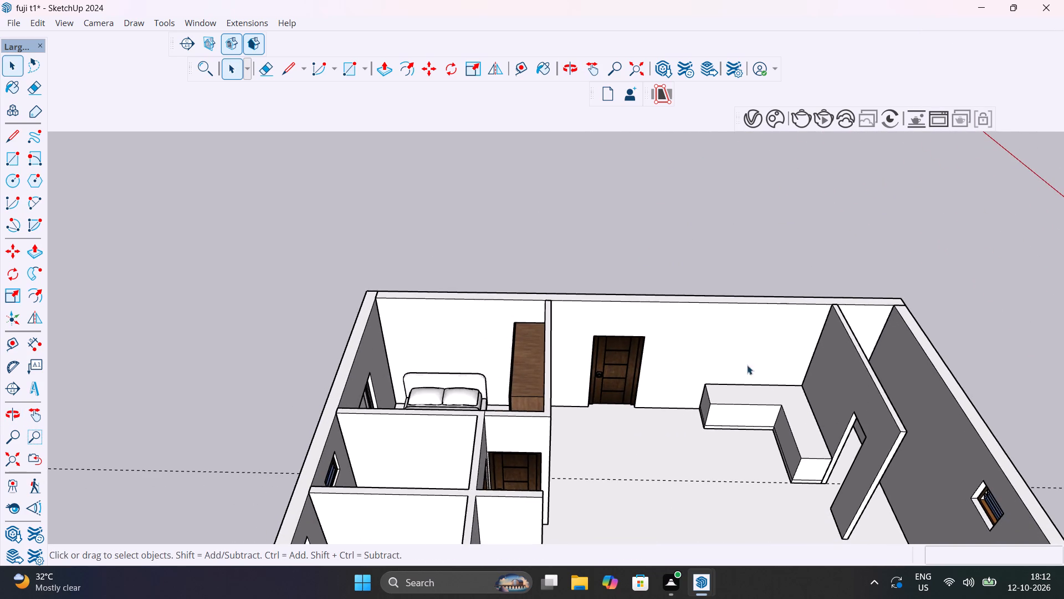
{"action": "scroll", "coordinate": [765, 385], "scroll_direction": "up", "scroll_amount": 6}
{"action": "middle_click_drag", "start_coordinate": [764, 461], "coordinate": [740, 310], "text": "shift"}
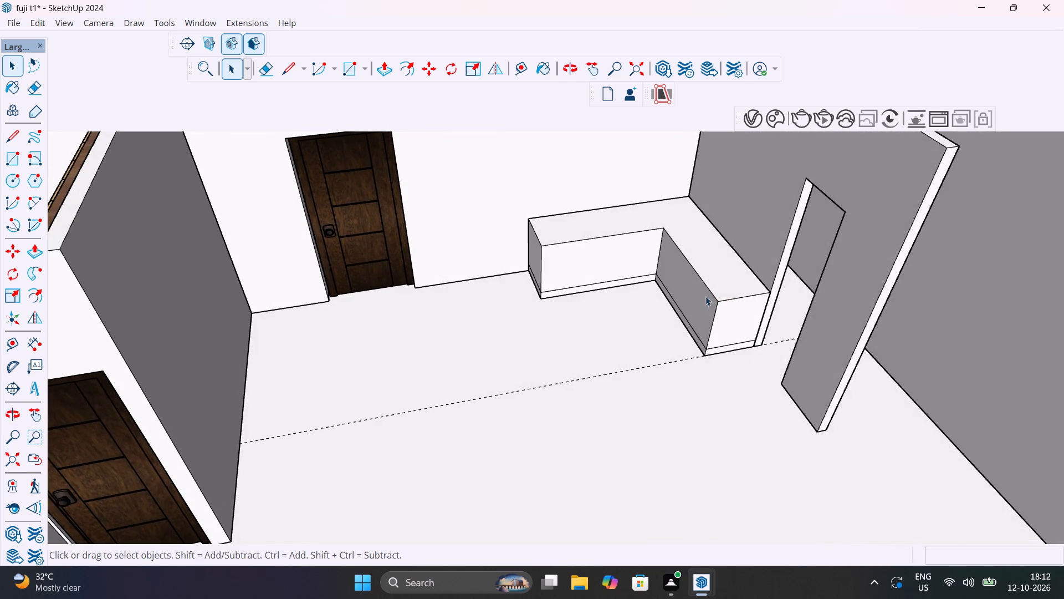
{"action": "scroll", "coordinate": [659, 251], "scroll_direction": "up", "scroll_amount": 4}
{"action": "middle_click_drag", "start_coordinate": [657, 262], "coordinate": [804, 256], "text": "shift"}
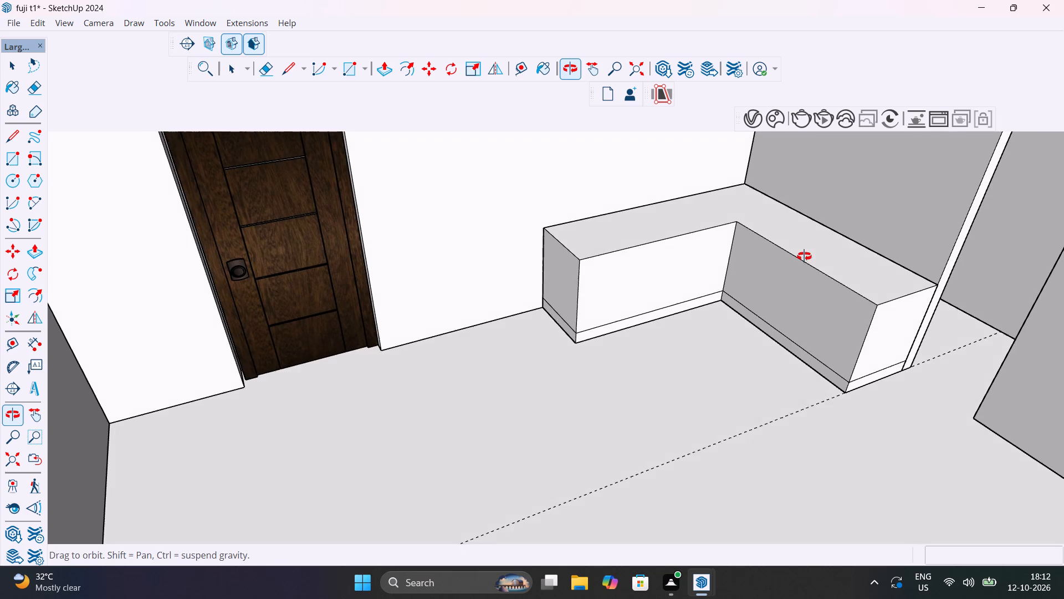
{"action": "middle_click_drag", "start_coordinate": [804, 256], "coordinate": [807, 249], "text": "shift"}
{"action": "scroll", "coordinate": [807, 249], "scroll_direction": "up", "scroll_amount": 1}
{"action": "scroll", "coordinate": [603, 315], "scroll_direction": "up", "scroll_amount": 5}
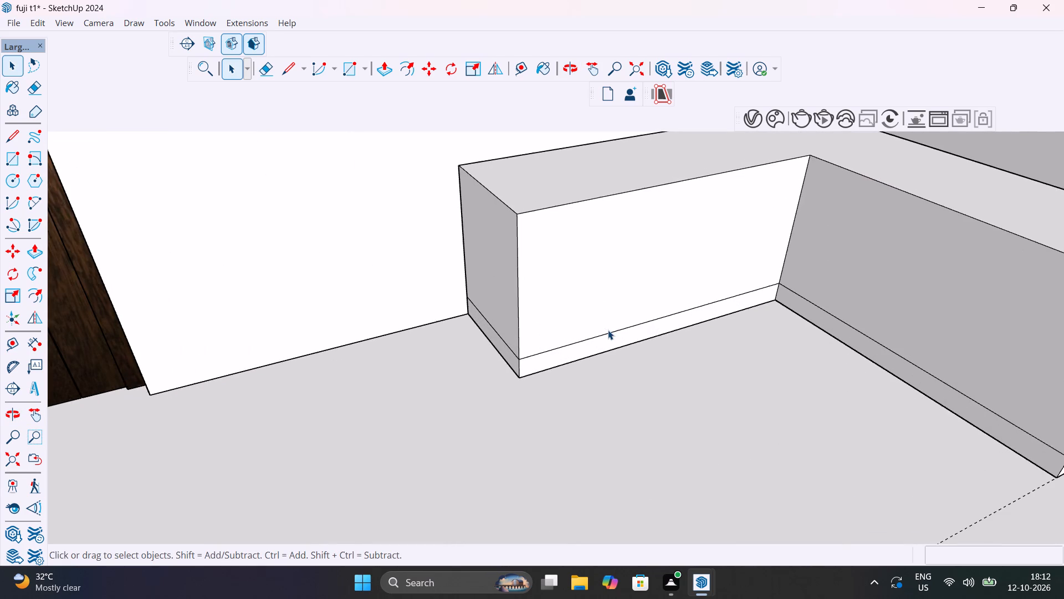
{"action": "triple_click", "coordinate": [605, 315]}
{"action": "left_click", "coordinate": [605, 315]}
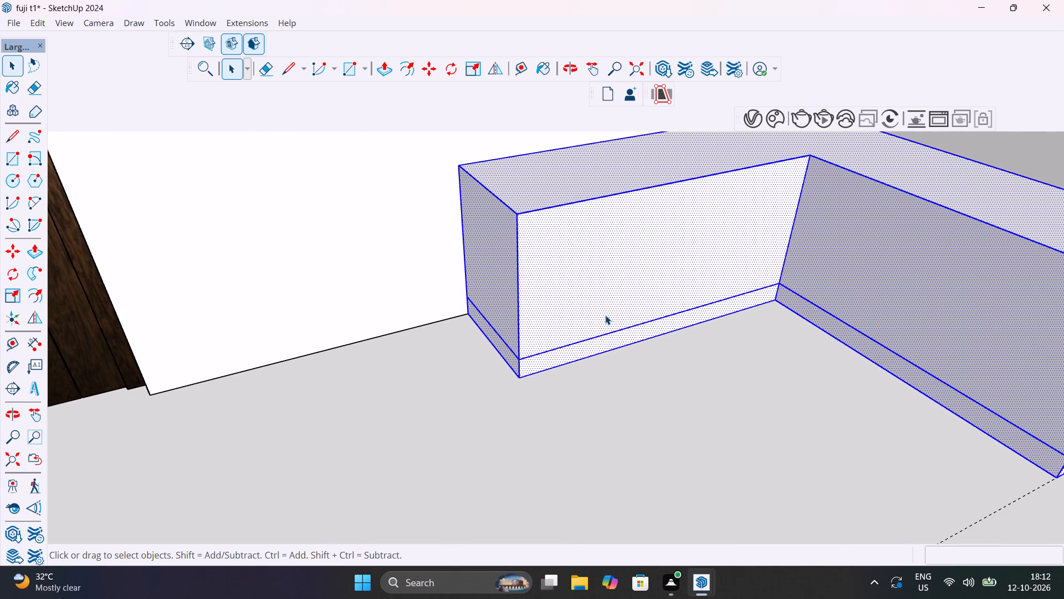
{"action": "right_click", "coordinate": [605, 315]}
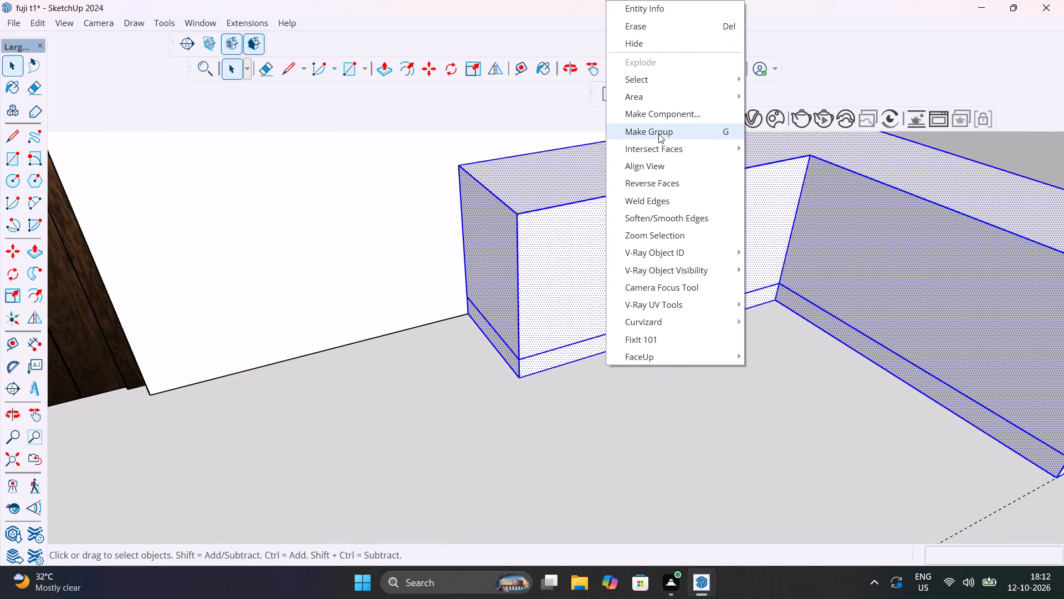
{"action": "left_click", "coordinate": [658, 134]}
Open the L-shaped counter group for editing.
{"action": "scroll", "coordinate": [701, 182], "scroll_direction": "down", "scroll_amount": 14}
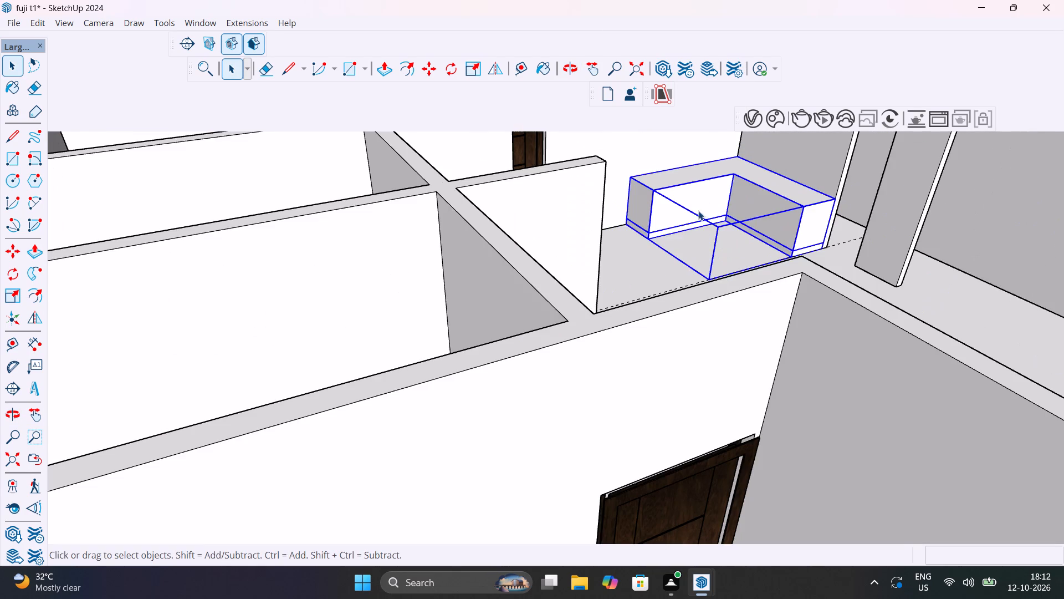
{"action": "middle_click_drag", "start_coordinate": [698, 211], "coordinate": [635, 429], "text": "shift"}
{"action": "left_click", "coordinate": [592, 225]}
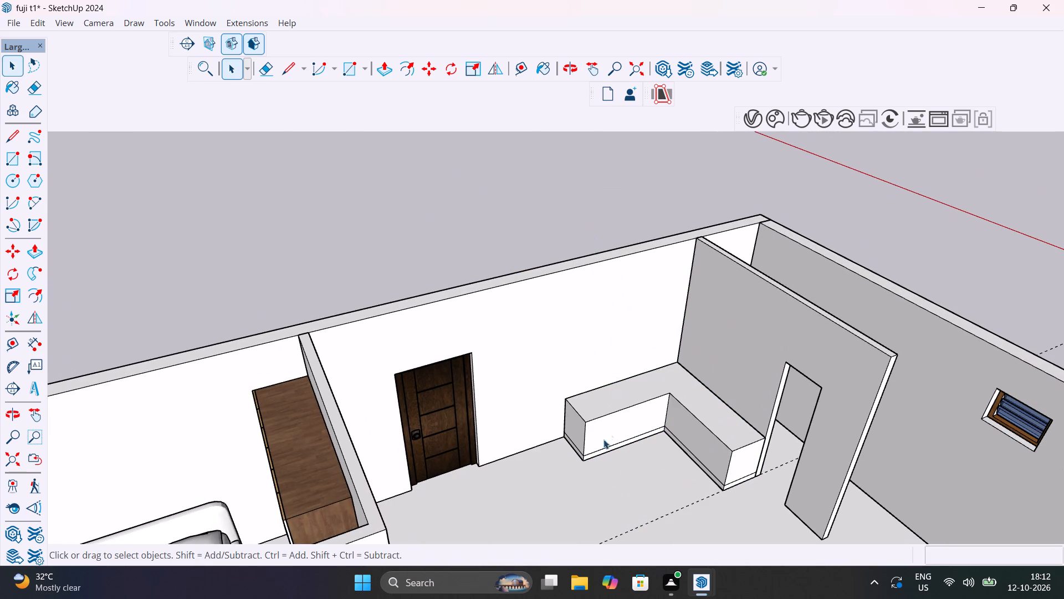
{"action": "scroll", "coordinate": [598, 455], "scroll_direction": "up", "scroll_amount": 11}
{"action": "left_click", "coordinate": [599, 448]}
{"action": "triple_click", "coordinate": [600, 448]}
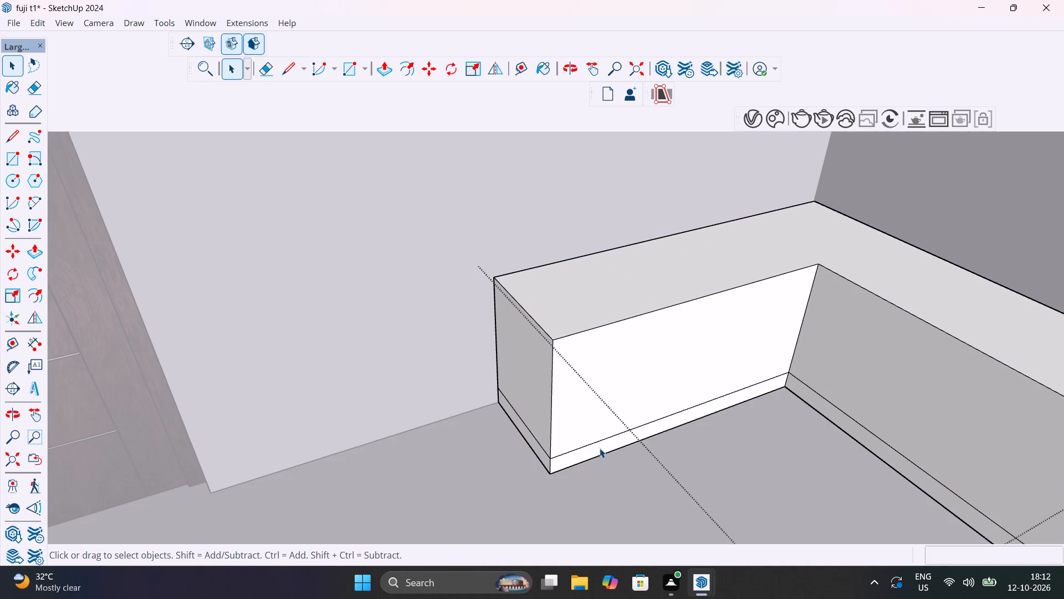
{"action": "left_click", "coordinate": [600, 448]}
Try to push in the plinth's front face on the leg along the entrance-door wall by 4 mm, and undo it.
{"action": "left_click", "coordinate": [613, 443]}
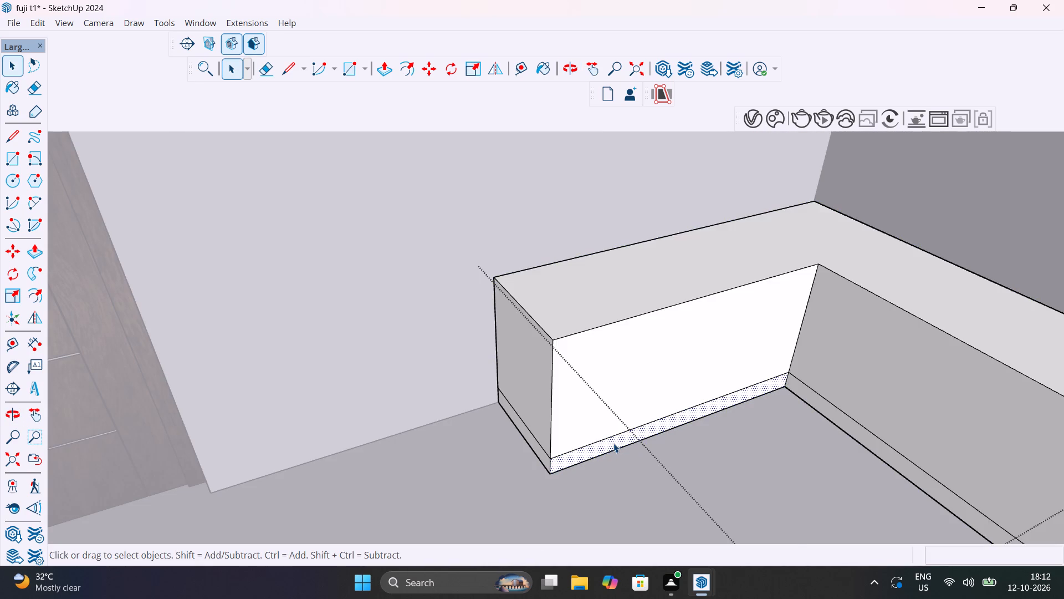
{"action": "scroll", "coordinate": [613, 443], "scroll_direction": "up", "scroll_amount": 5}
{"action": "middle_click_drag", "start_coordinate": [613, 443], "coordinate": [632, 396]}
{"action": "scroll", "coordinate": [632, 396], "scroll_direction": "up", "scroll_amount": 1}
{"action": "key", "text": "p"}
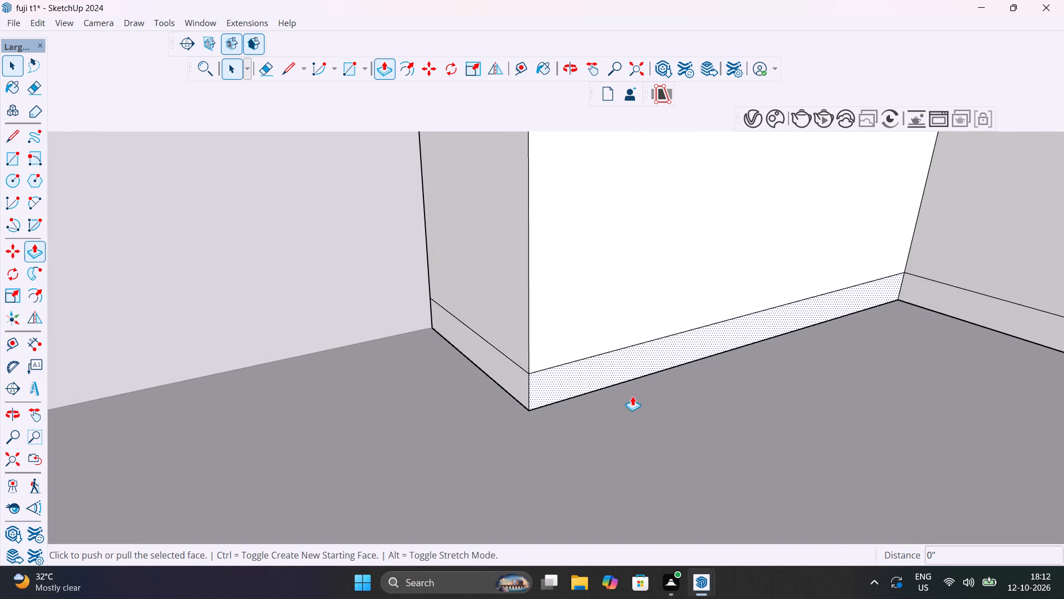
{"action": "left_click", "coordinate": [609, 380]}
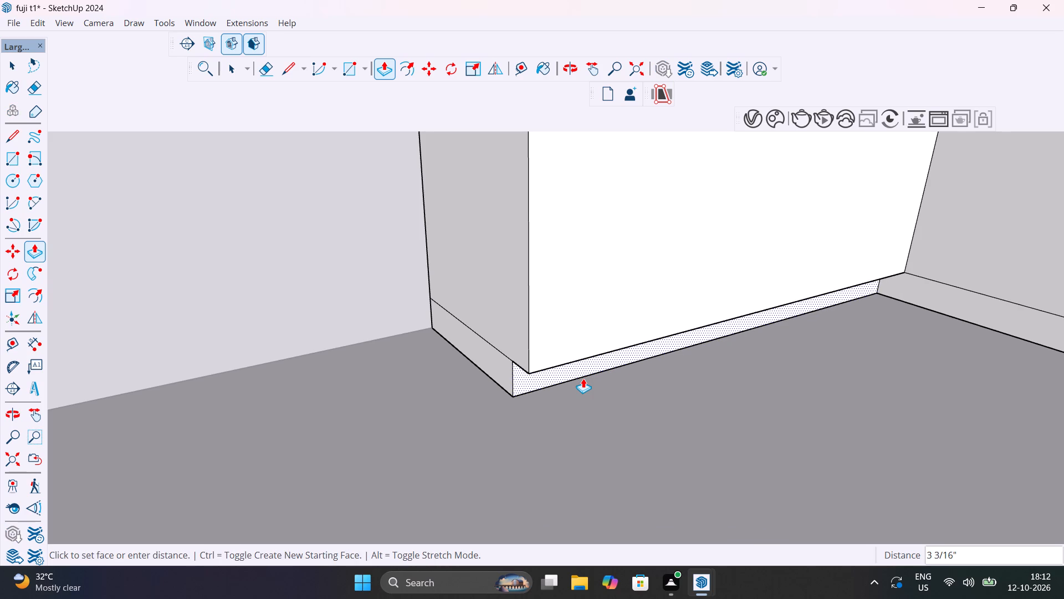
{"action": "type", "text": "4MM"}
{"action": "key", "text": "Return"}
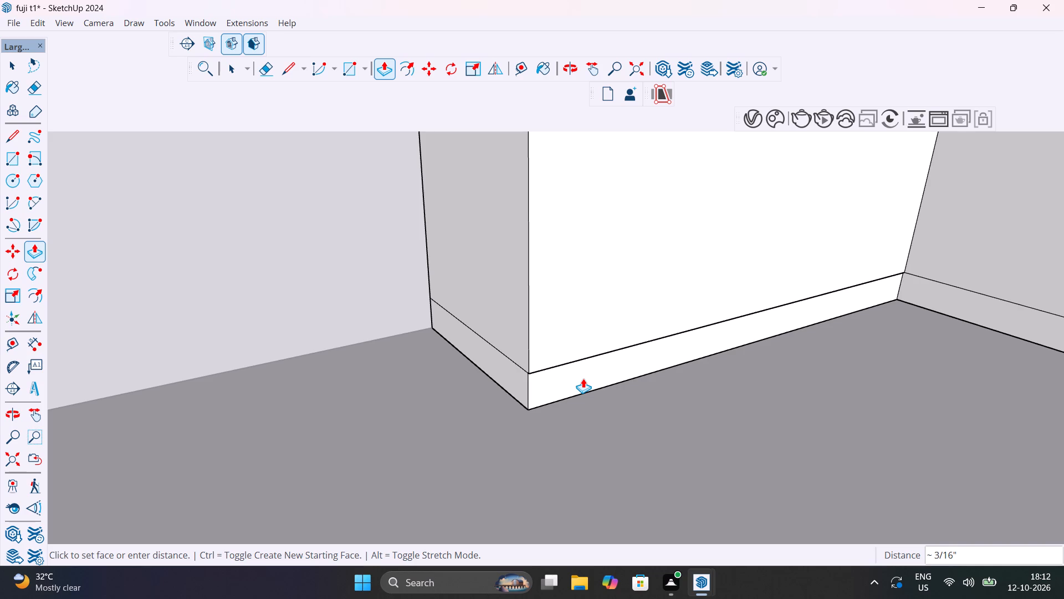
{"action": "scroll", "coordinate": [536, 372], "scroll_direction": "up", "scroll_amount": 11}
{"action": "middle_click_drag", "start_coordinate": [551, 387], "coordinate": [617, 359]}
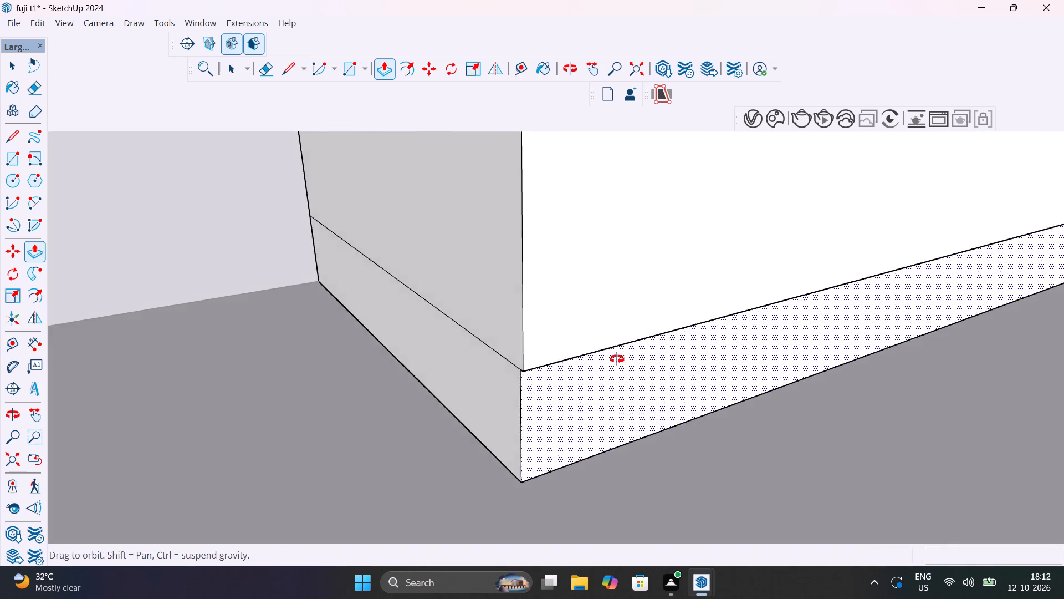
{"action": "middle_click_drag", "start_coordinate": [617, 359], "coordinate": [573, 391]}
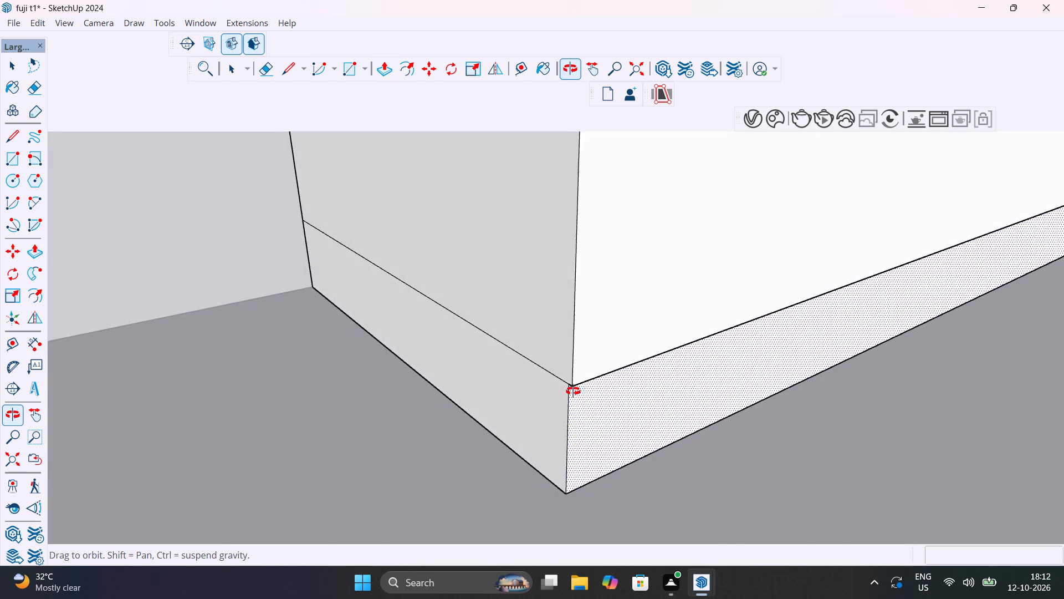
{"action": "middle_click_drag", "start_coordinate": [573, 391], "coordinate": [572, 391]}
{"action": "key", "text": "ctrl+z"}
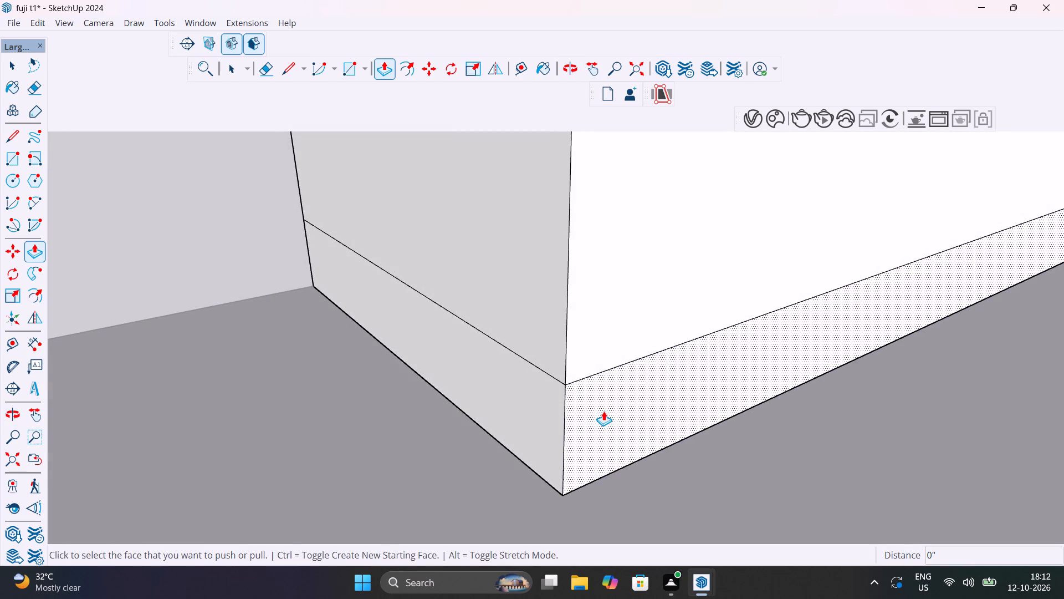
Recess the plinth's front face by 4" on the counter leg along the entrance-door wall.
{"action": "left_click", "coordinate": [603, 411]}
{"action": "type", "text": "4\""}
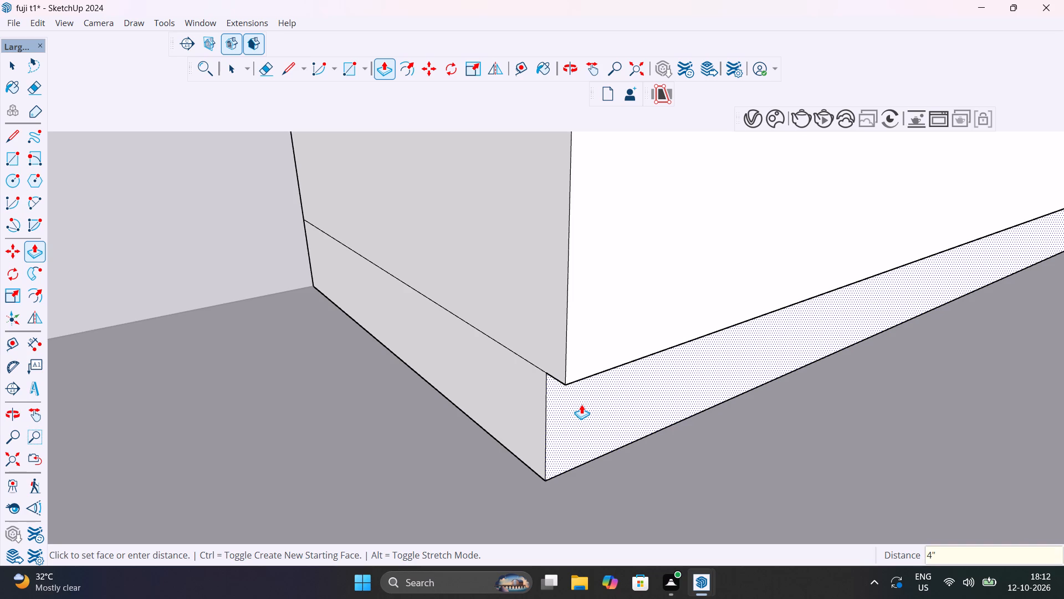
{"action": "key", "text": "Return"}
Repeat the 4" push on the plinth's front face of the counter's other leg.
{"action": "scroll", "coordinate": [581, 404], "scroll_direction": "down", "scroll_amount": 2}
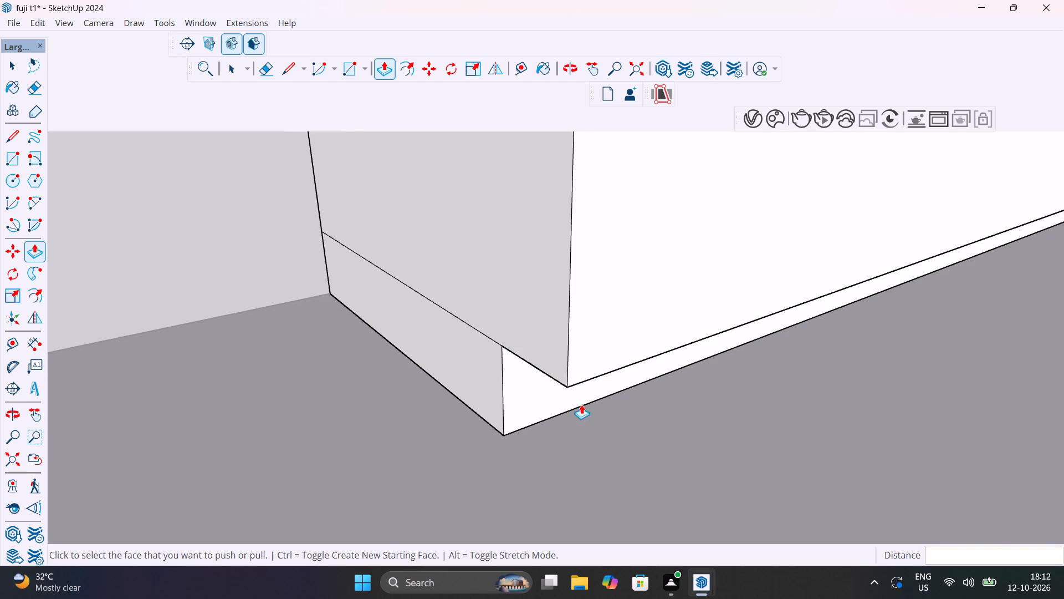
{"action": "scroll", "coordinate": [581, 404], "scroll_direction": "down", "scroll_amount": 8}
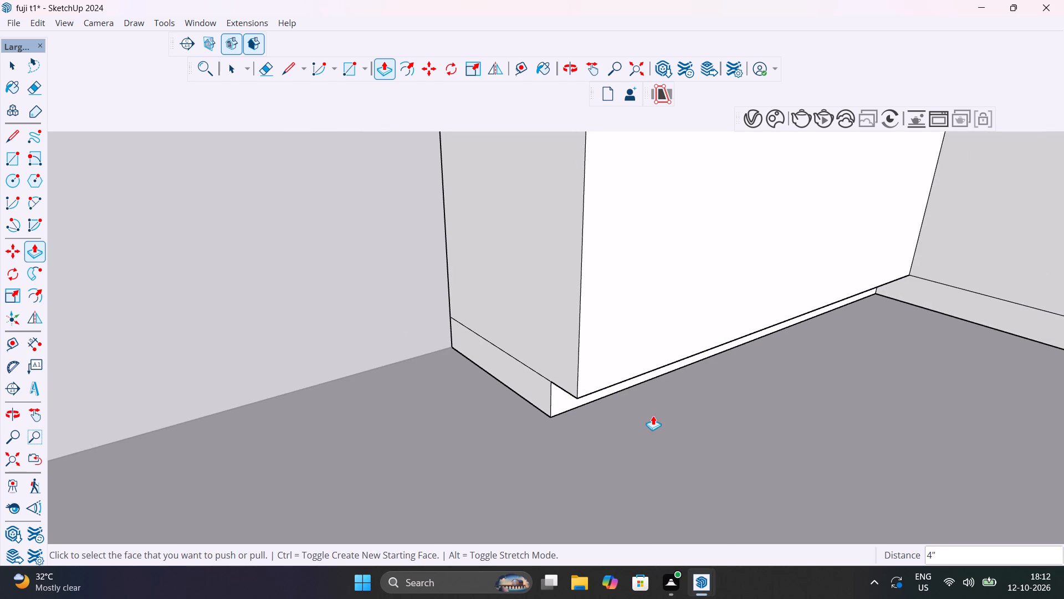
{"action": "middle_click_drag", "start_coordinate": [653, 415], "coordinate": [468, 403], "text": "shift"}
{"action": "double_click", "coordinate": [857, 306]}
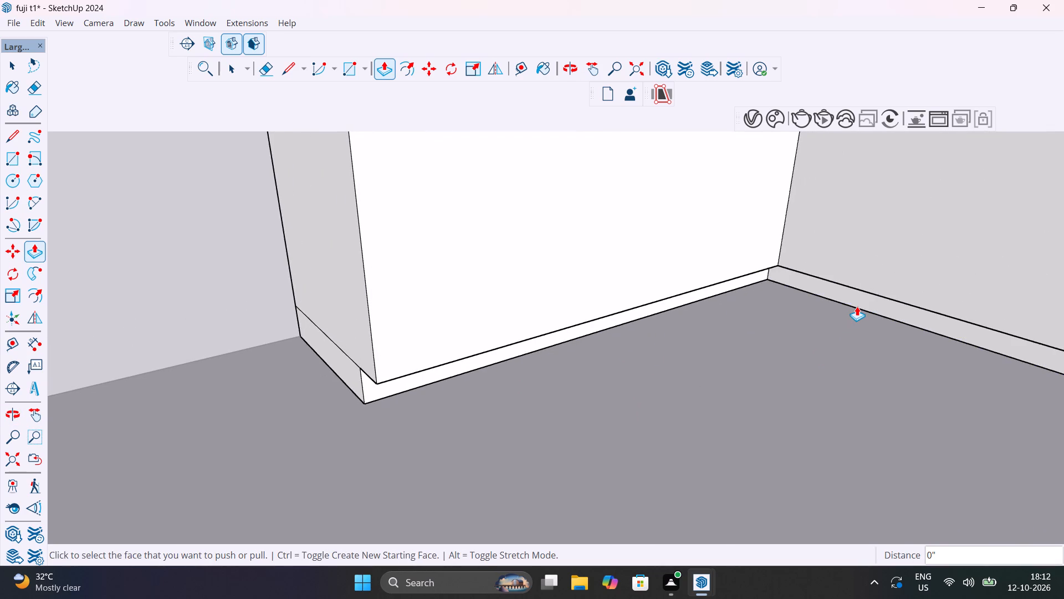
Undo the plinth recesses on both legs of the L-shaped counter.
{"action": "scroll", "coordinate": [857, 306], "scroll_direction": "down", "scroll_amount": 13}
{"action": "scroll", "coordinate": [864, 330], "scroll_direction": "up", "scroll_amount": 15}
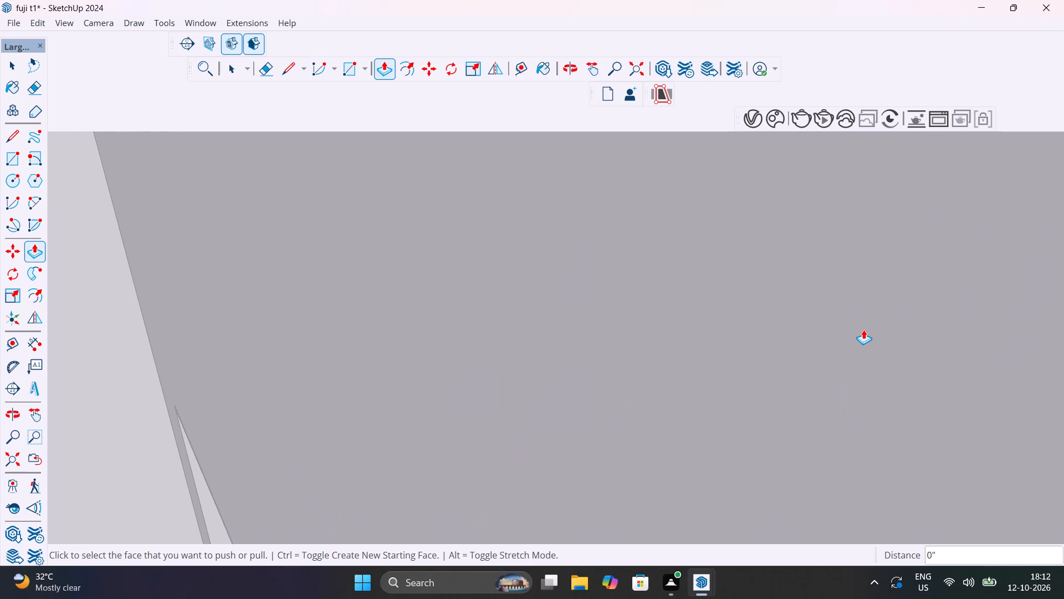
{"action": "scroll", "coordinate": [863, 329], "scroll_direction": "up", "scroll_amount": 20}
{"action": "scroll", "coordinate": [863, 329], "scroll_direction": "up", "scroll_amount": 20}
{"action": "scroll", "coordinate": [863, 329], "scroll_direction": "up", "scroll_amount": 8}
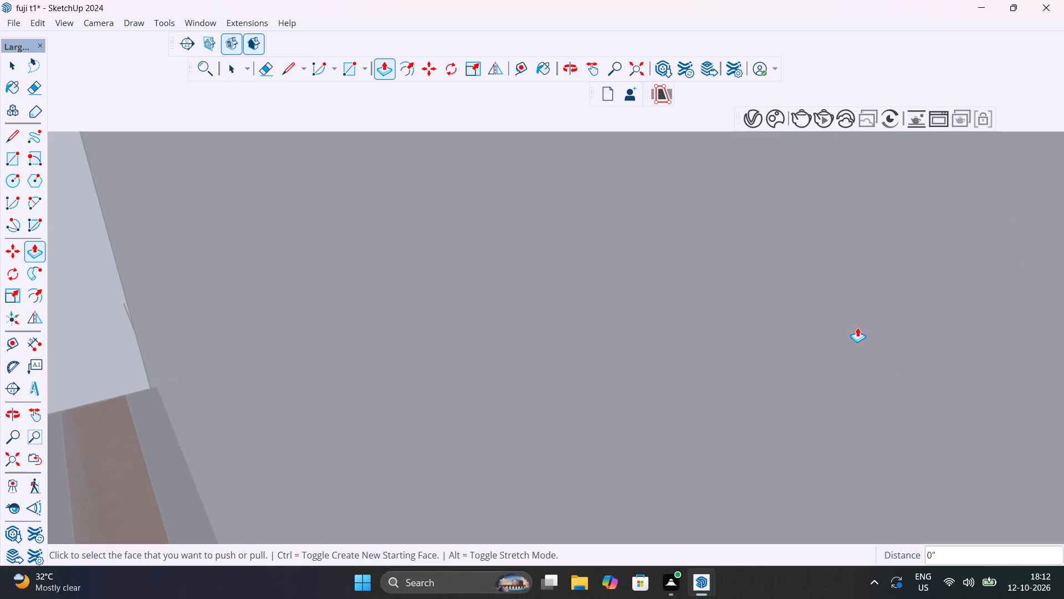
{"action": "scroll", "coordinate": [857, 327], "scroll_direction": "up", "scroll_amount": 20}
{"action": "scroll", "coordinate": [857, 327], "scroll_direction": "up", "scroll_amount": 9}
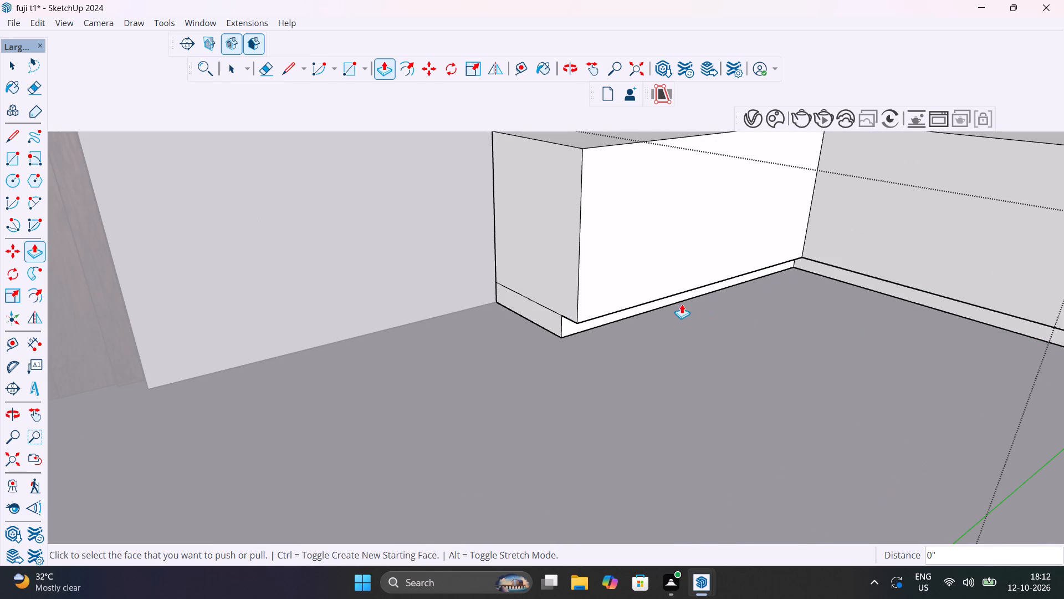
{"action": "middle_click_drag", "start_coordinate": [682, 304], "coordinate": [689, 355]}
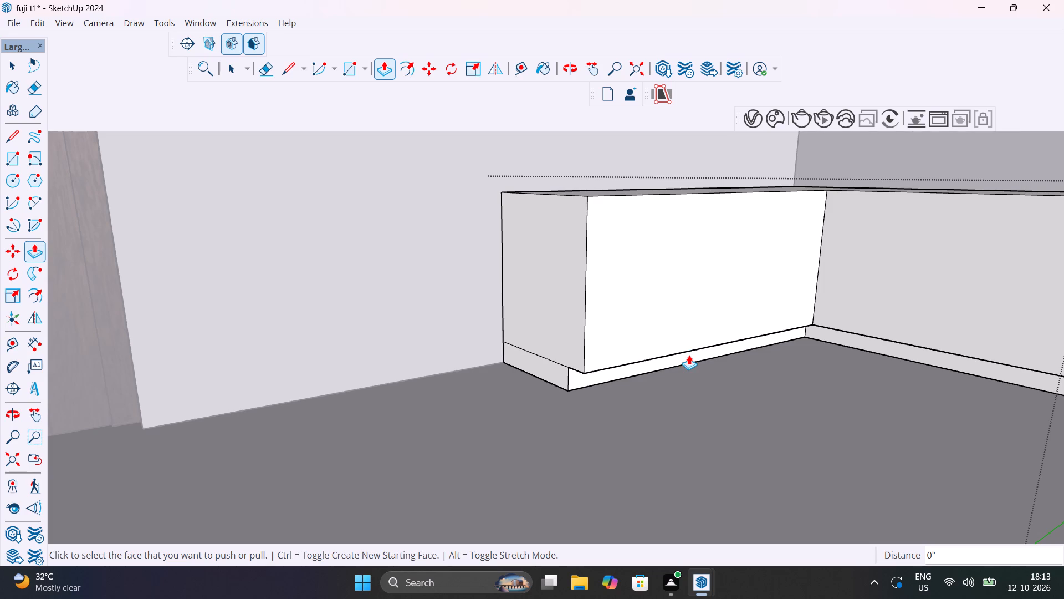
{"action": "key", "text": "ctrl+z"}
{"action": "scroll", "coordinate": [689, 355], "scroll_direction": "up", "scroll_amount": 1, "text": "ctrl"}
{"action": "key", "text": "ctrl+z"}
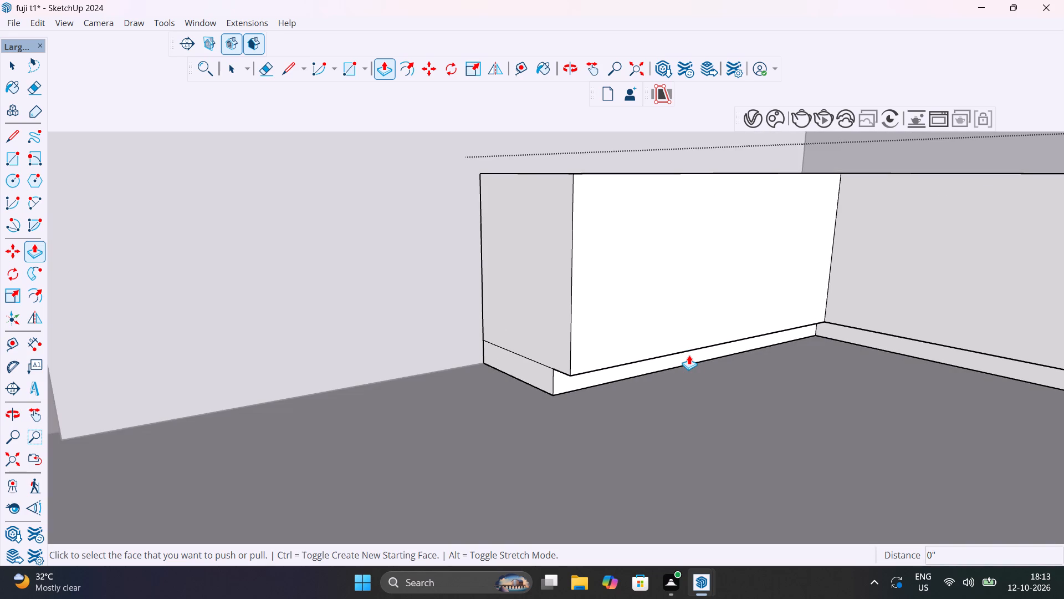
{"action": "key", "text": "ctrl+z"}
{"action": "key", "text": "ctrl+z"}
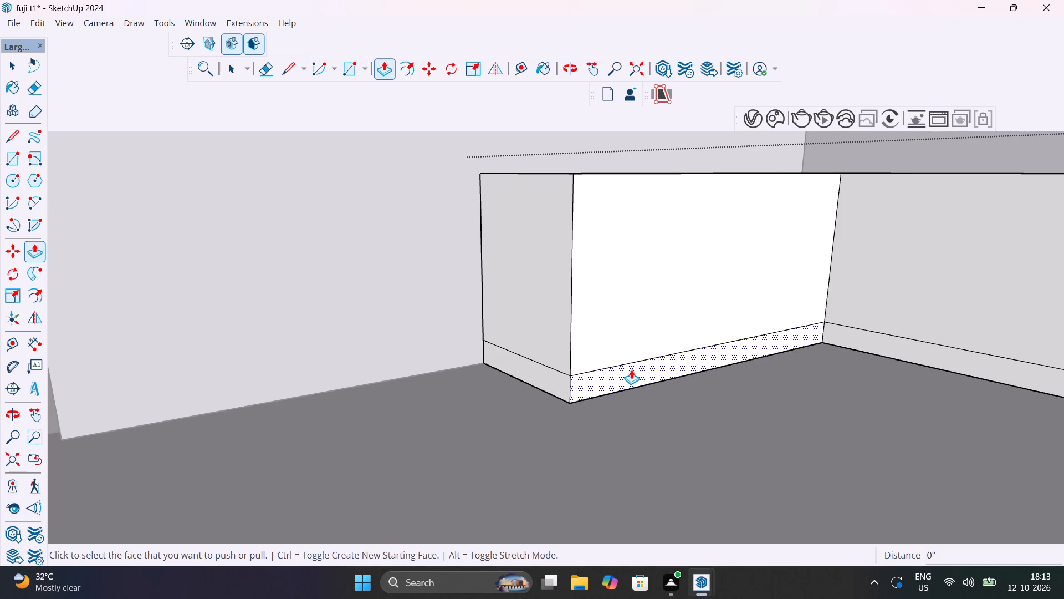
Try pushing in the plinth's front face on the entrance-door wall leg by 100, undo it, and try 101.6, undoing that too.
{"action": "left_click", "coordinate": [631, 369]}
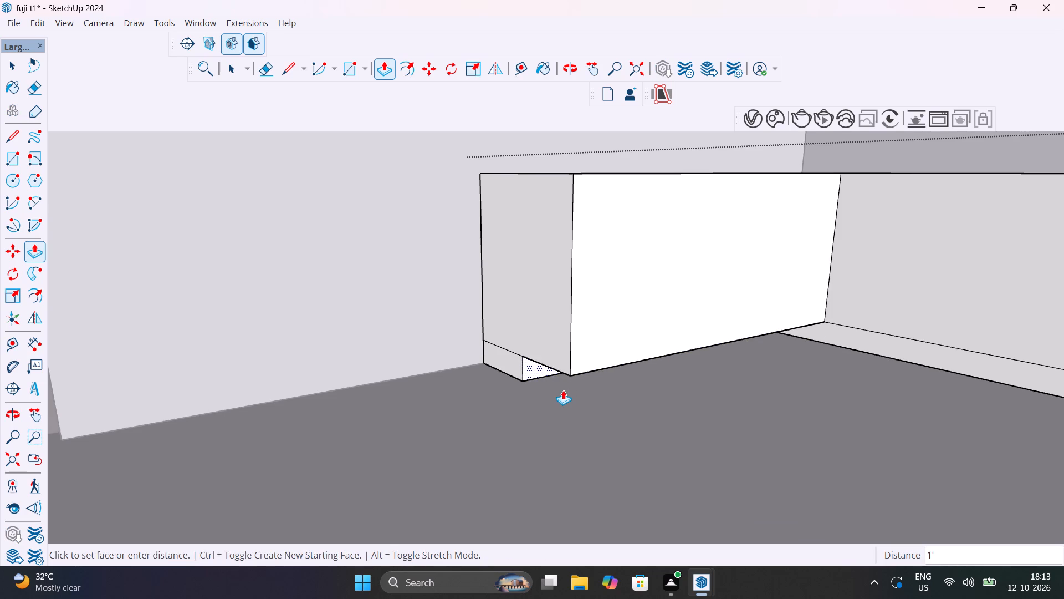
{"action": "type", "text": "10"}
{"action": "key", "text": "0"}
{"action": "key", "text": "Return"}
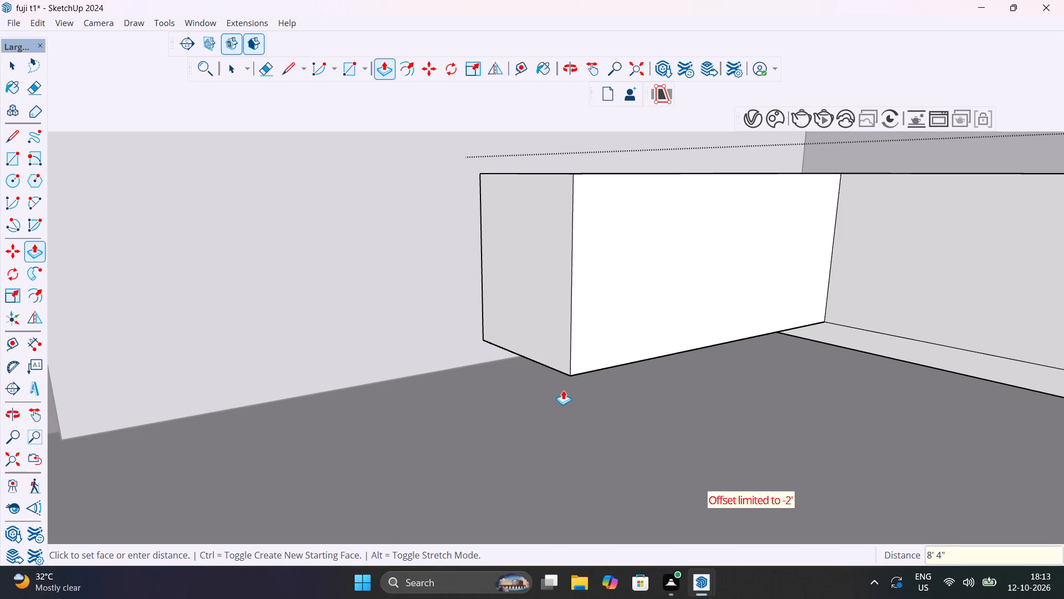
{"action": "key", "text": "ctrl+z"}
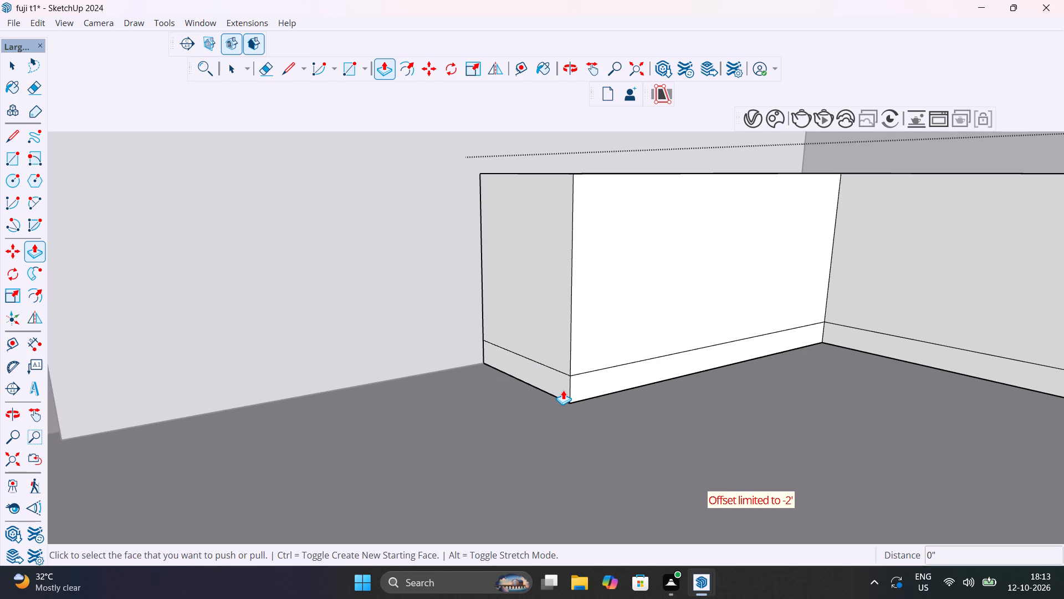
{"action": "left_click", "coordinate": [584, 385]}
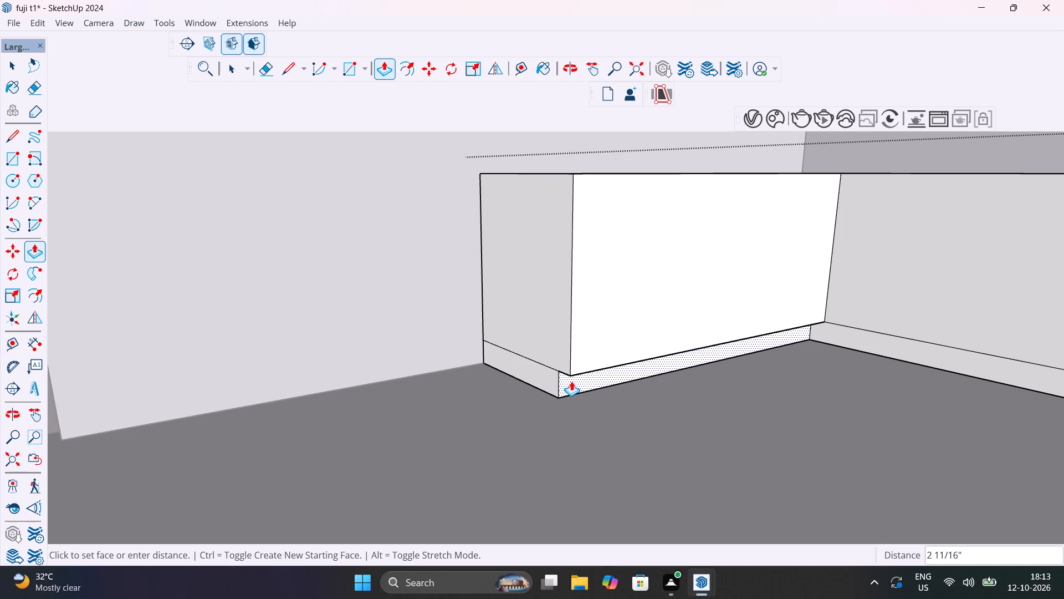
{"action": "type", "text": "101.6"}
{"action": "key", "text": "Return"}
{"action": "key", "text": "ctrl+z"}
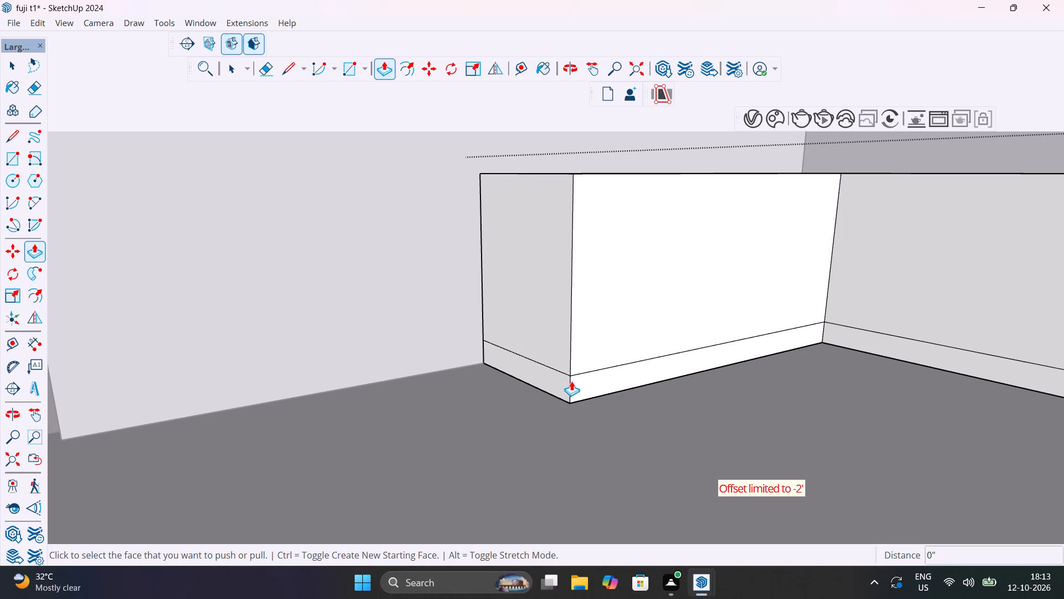
Recess the plinth's front faces by 4" on both legs of the L-shaped counter, starting with the entrance-door wall leg.
{"action": "left_click", "coordinate": [586, 381]}
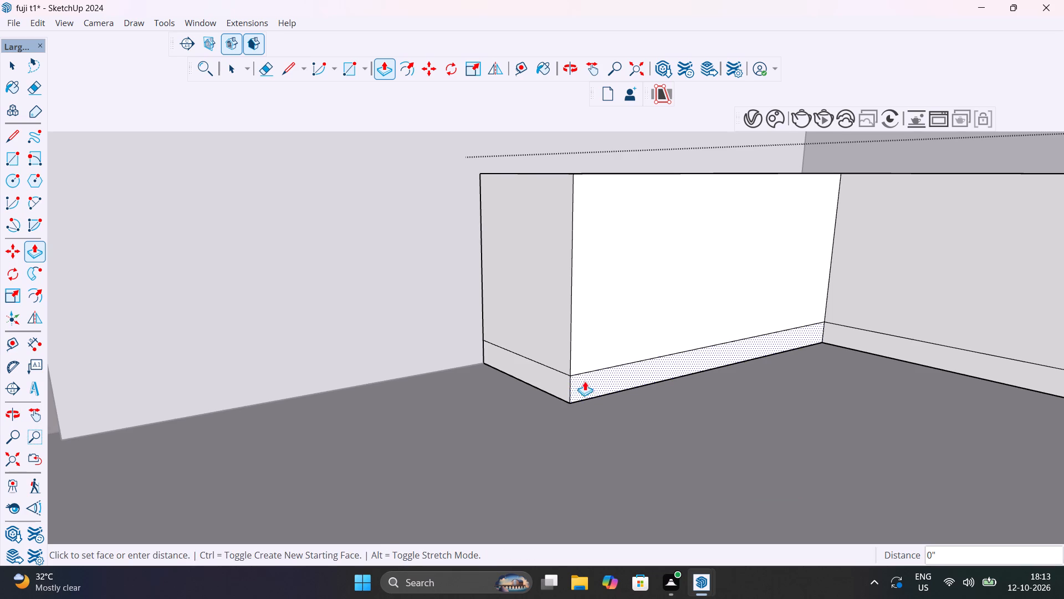
{"action": "type", "text": "4\""}
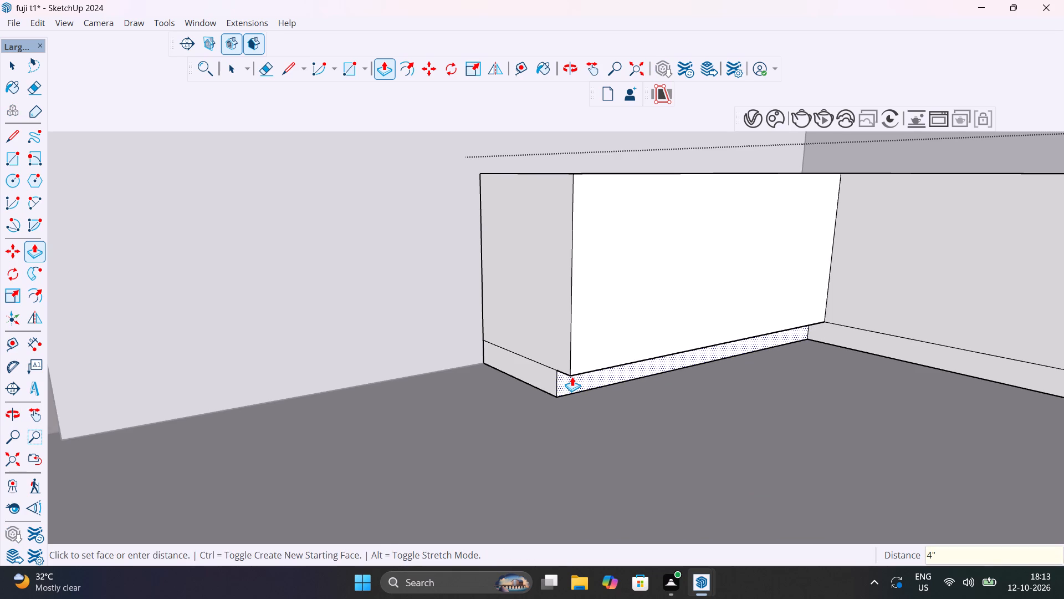
{"action": "key", "text": "Return"}
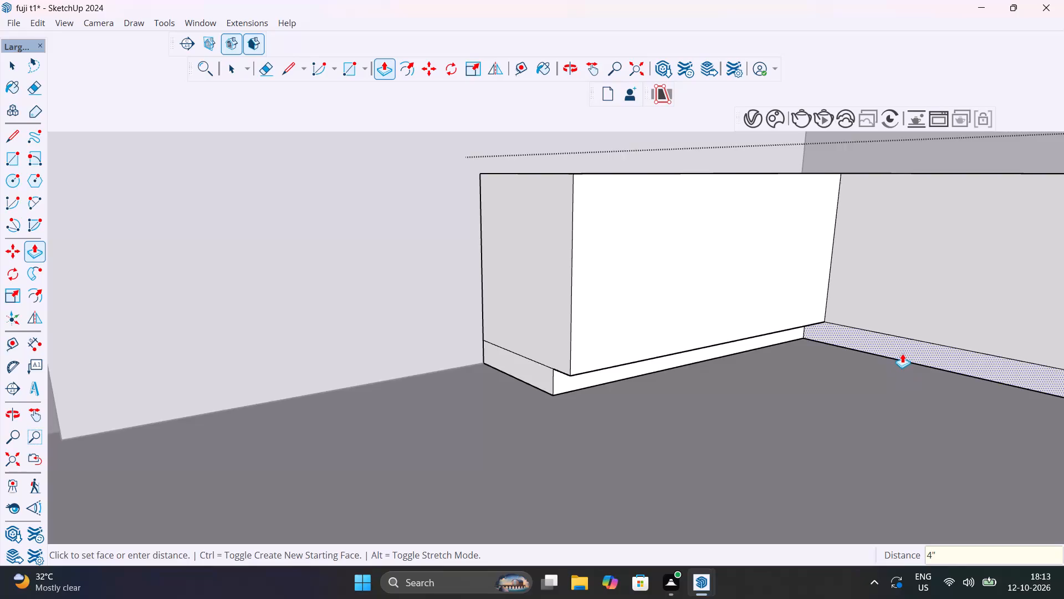
{"action": "double_click", "coordinate": [902, 350]}
{"action": "key", "text": "space"}
Close the L-shaped counter group to return to editing the whole model.
{"action": "scroll", "coordinate": [818, 352], "scroll_direction": "down", "scroll_amount": 5}
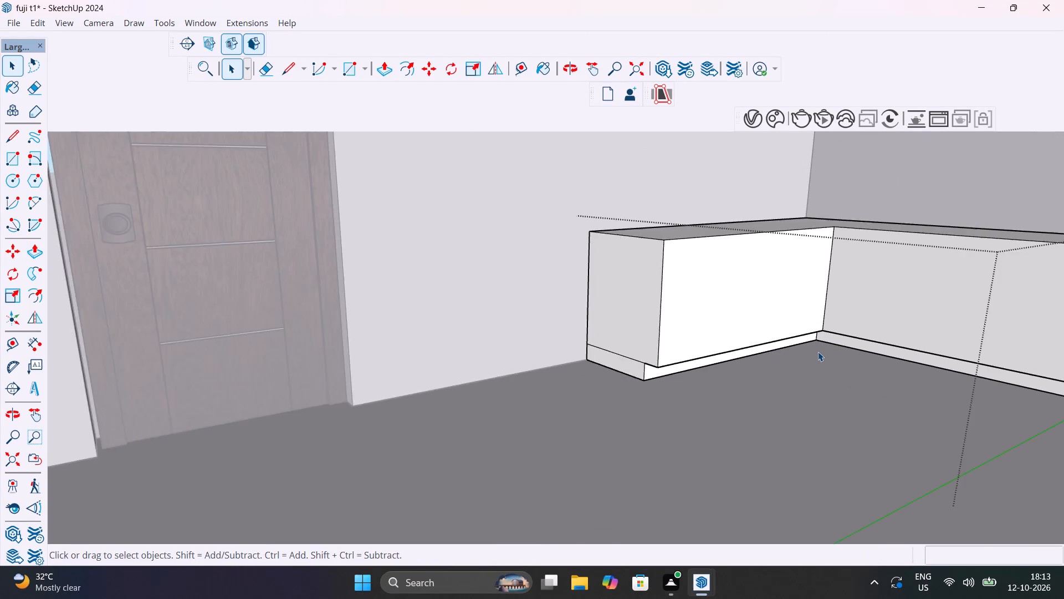
{"action": "scroll", "coordinate": [818, 352], "scroll_direction": "down", "scroll_amount": 3}
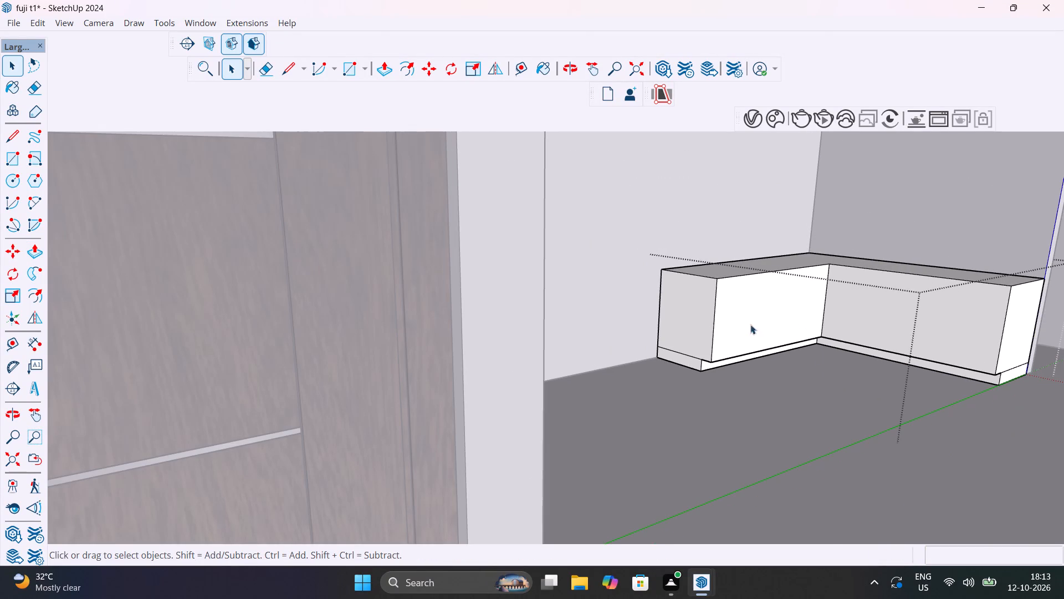
{"action": "middle_click_drag", "start_coordinate": [756, 343], "coordinate": [594, 379]}
{"action": "scroll", "coordinate": [865, 352], "scroll_direction": "down", "scroll_amount": 5}
{"action": "middle_click_drag", "start_coordinate": [914, 370], "coordinate": [656, 372], "text": "shift"}
{"action": "scroll", "coordinate": [717, 357], "scroll_direction": "up", "scroll_amount": 7}
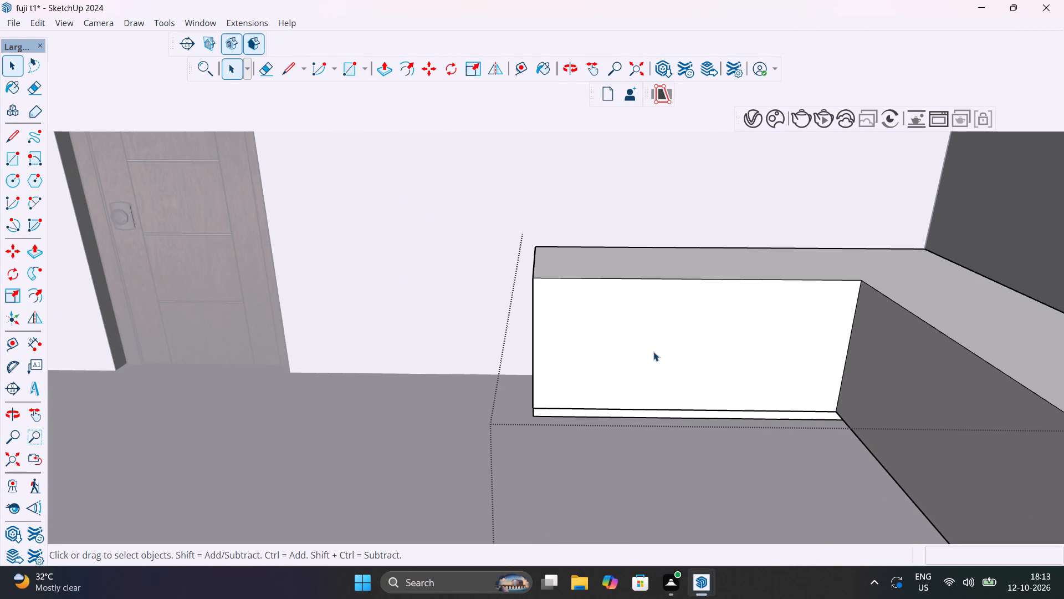
{"action": "middle_click_drag", "start_coordinate": [654, 353], "coordinate": [720, 418]}
{"action": "scroll", "coordinate": [720, 418], "scroll_direction": "down", "scroll_amount": 4}
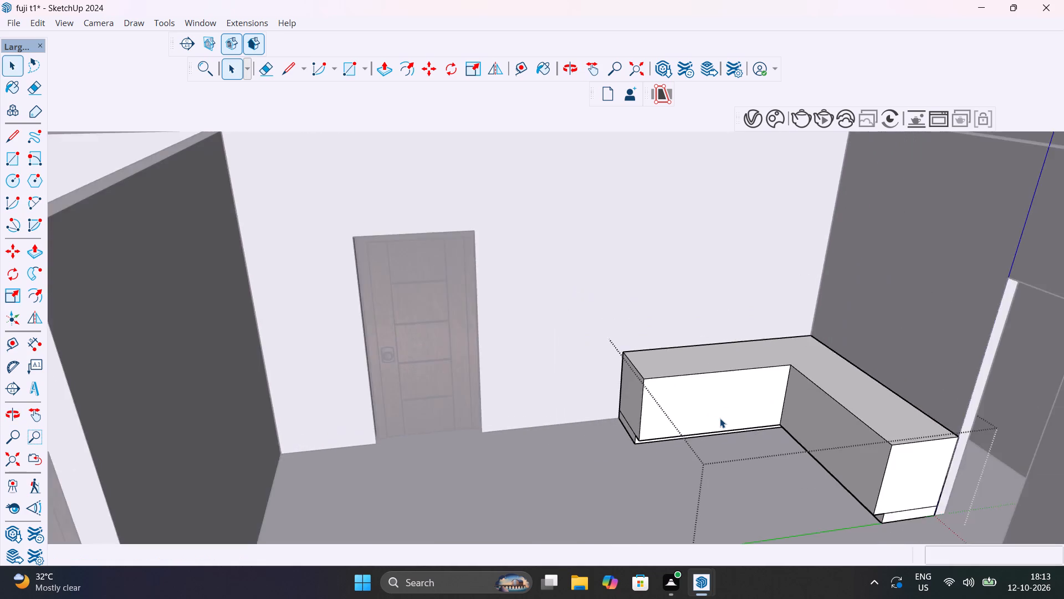
{"action": "scroll", "coordinate": [720, 418], "scroll_direction": "down", "scroll_amount": 10}
{"action": "left_click", "coordinate": [736, 230]}
Draw a rectangle 5' by about 2' 3" over the counter body's front face on the leg along the entrance-door wall.
{"action": "scroll", "coordinate": [696, 410], "scroll_direction": "up", "scroll_amount": 12}
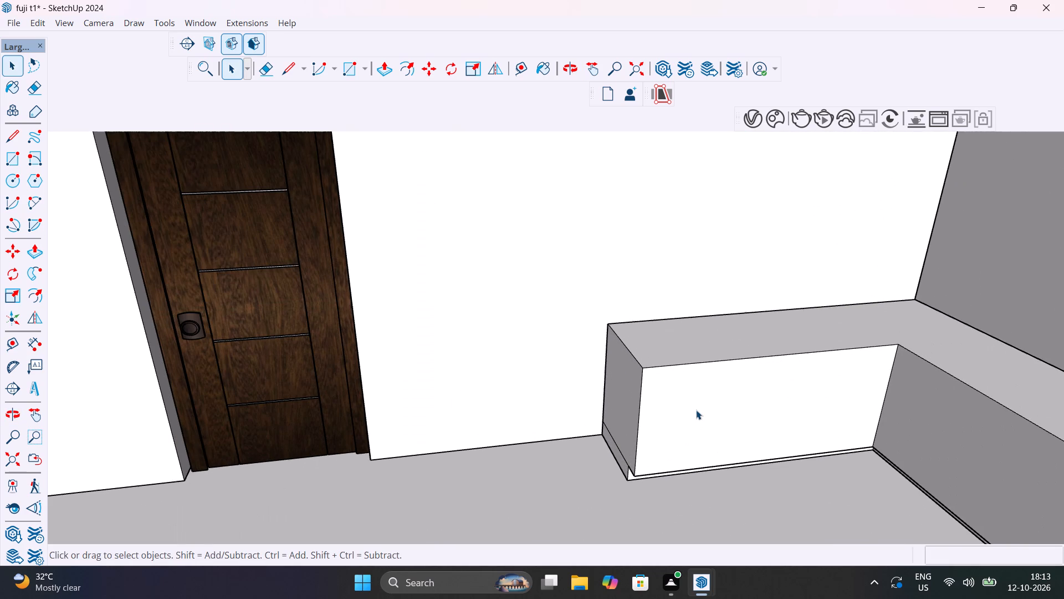
{"action": "middle_click_drag", "start_coordinate": [606, 369], "coordinate": [520, 338], "text": "shift"}
{"action": "scroll", "coordinate": [561, 338], "scroll_direction": "up", "scroll_amount": 5}
{"action": "key", "text": "r"}
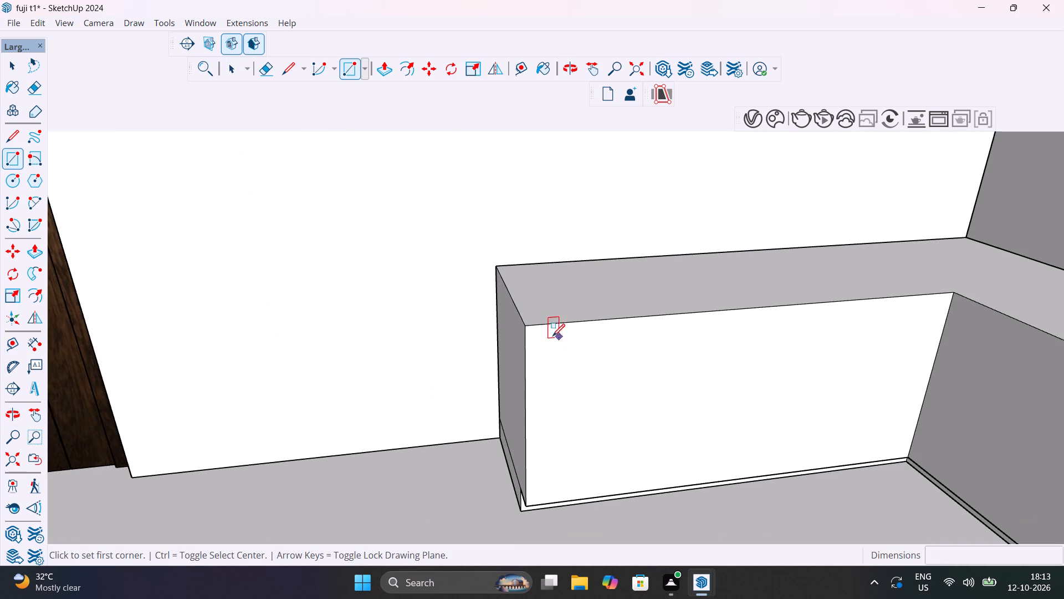
{"action": "left_click", "coordinate": [530, 327]}
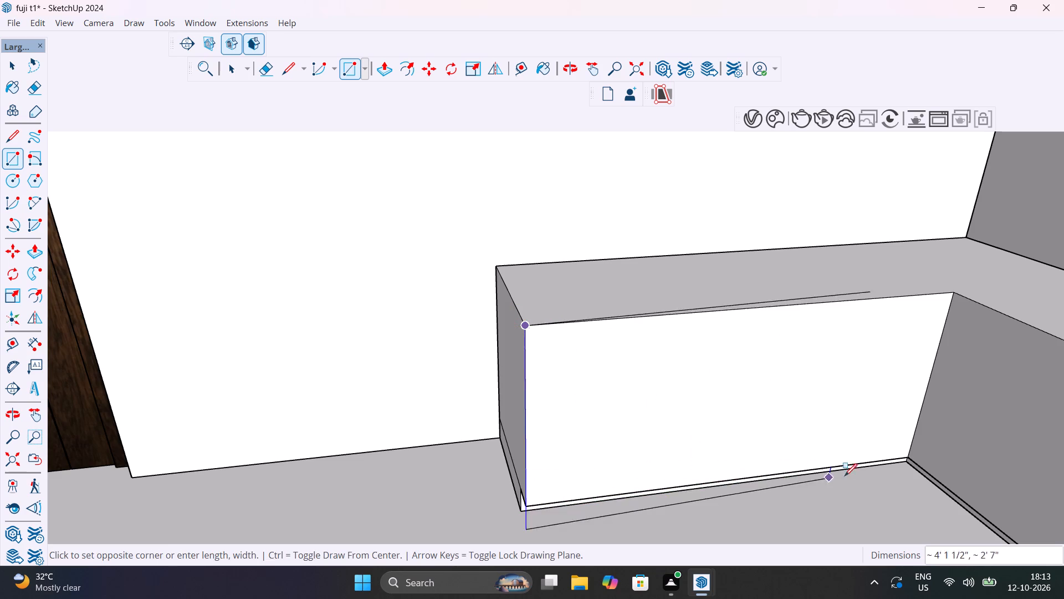
{"action": "left_click", "coordinate": [906, 460]}
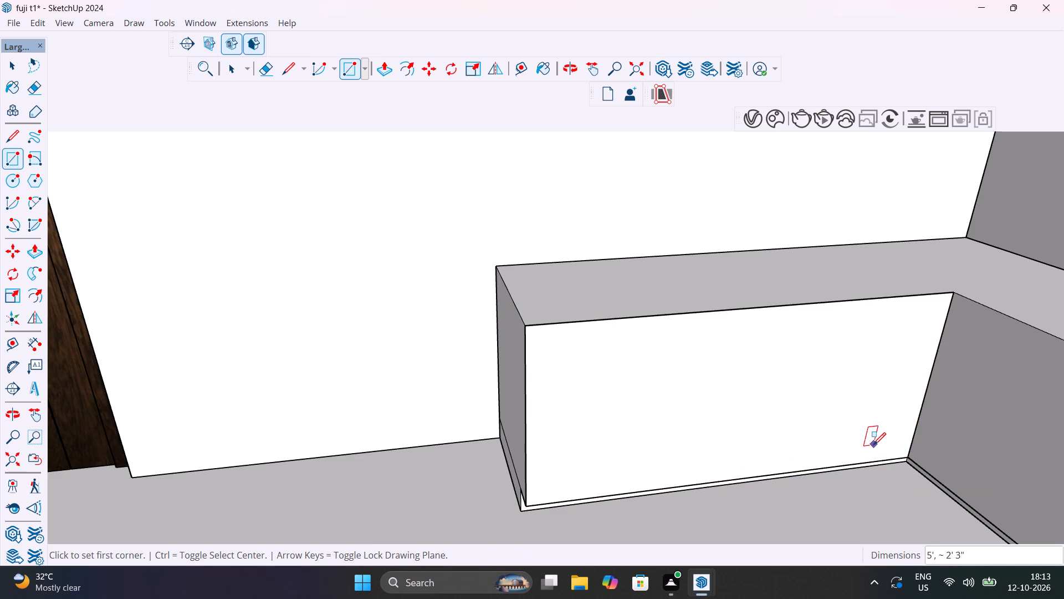
Extrude the rectangle outward by 1" with Push/Pull as a front panel for the counter.
{"action": "key", "text": "p"}
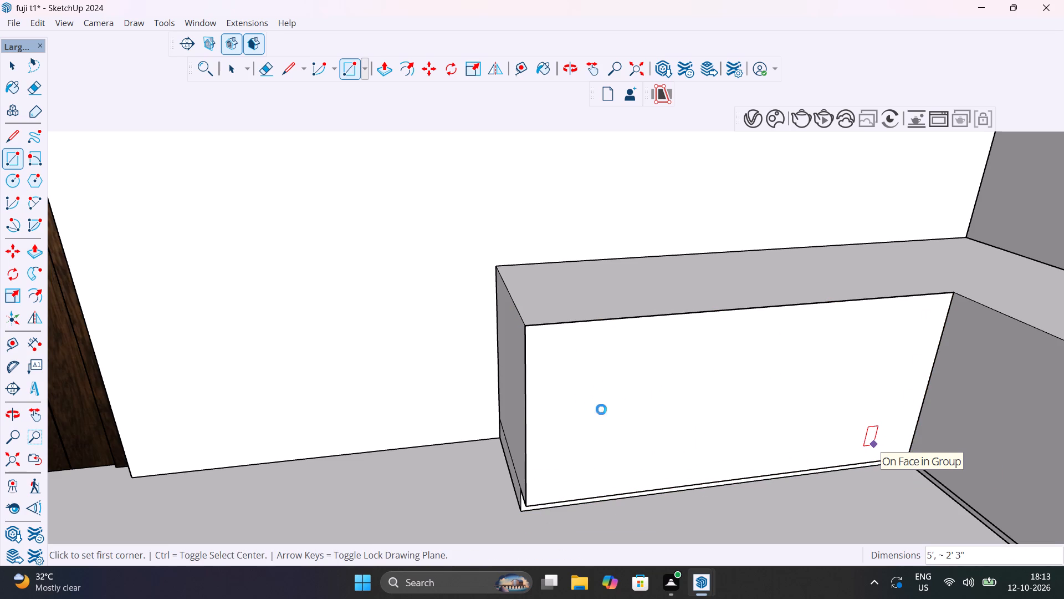
{"action": "left_click", "coordinate": [641, 359]}
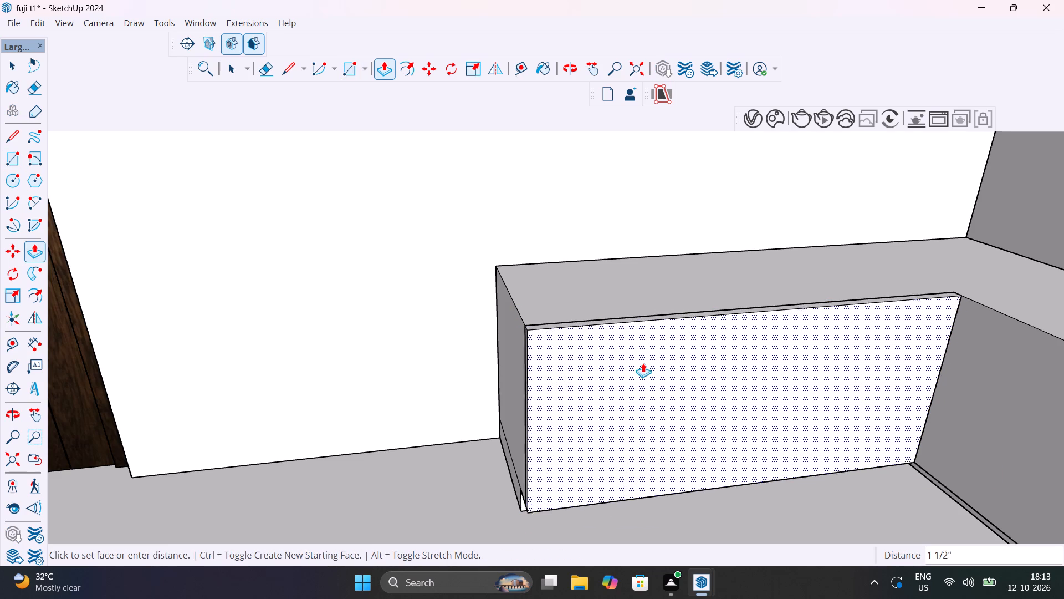
{"action": "middle_click_drag", "start_coordinate": [646, 363], "coordinate": [794, 363]}
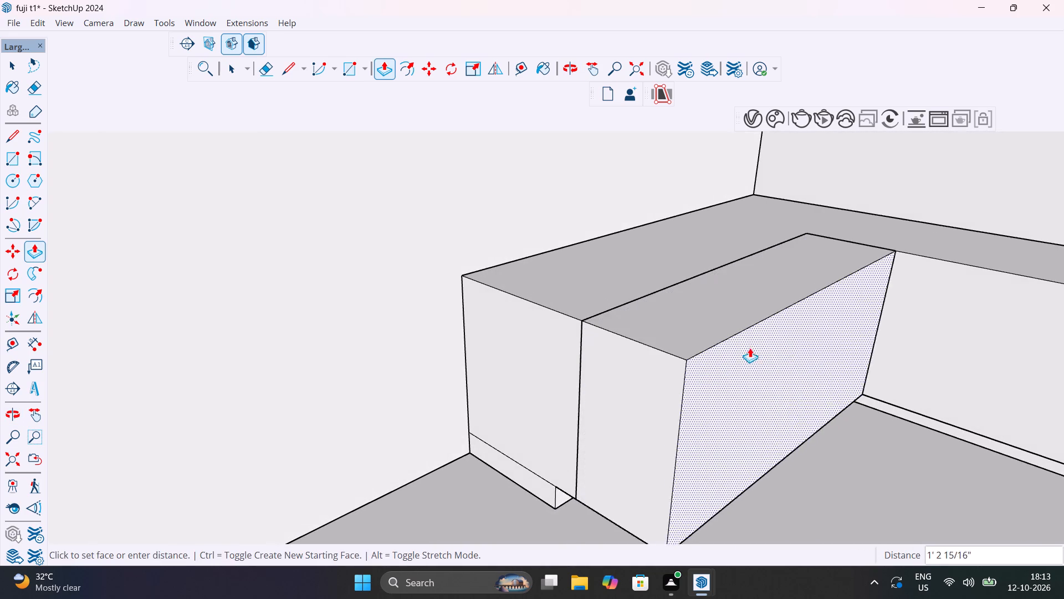
{"action": "type", "text": "1\""}
{"action": "key", "text": "Return"}
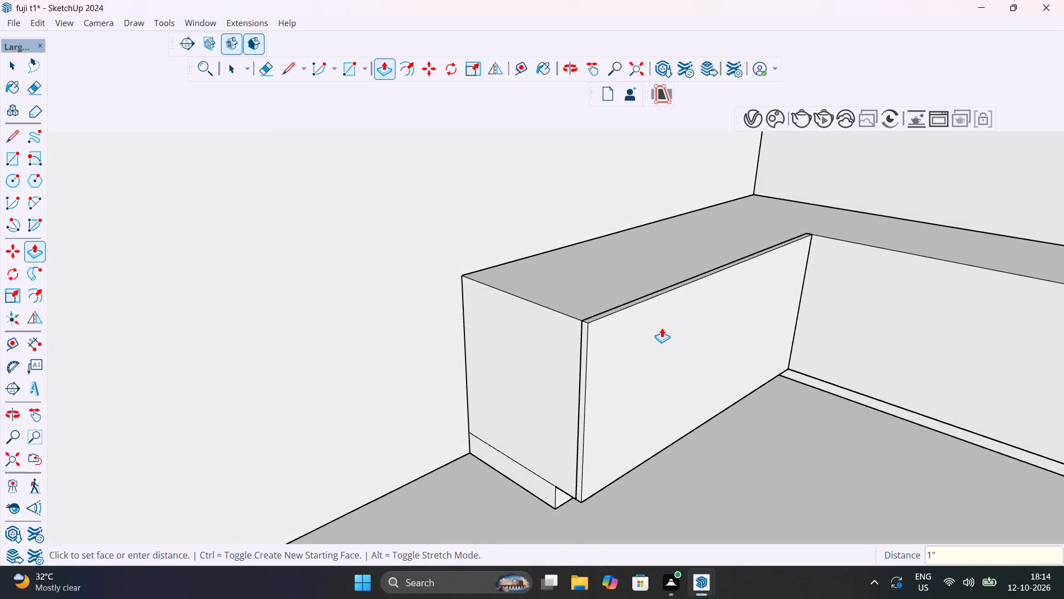
{"action": "key", "text": "space"}
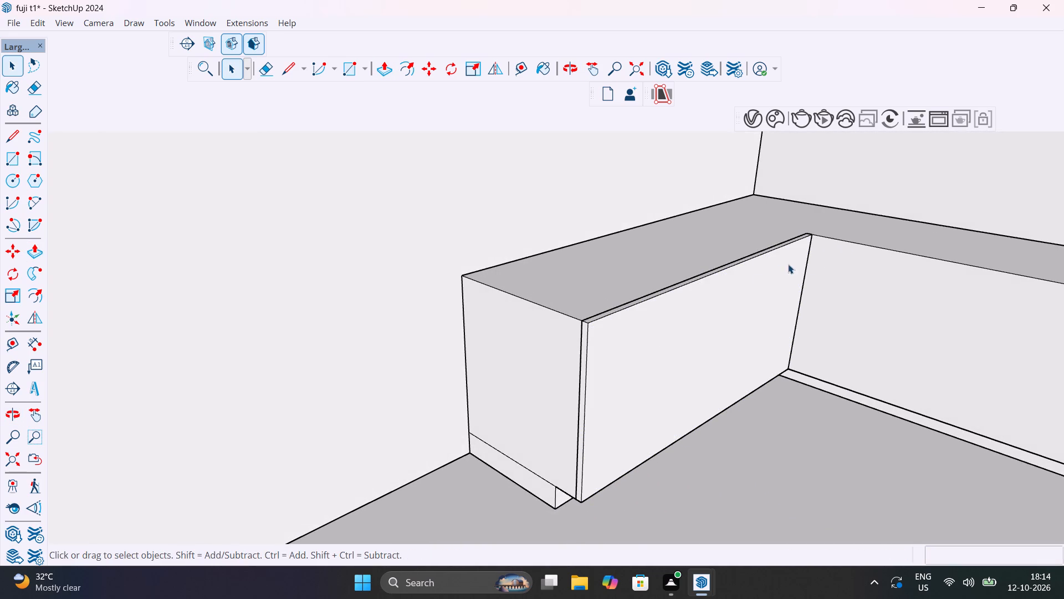
Copy the front panel's vertical edge at the counter's inner corner 1" along the panel face.
{"action": "scroll", "coordinate": [813, 259], "scroll_direction": "up", "scroll_amount": 6}
{"action": "middle_click_drag", "start_coordinate": [812, 259], "coordinate": [748, 289]}
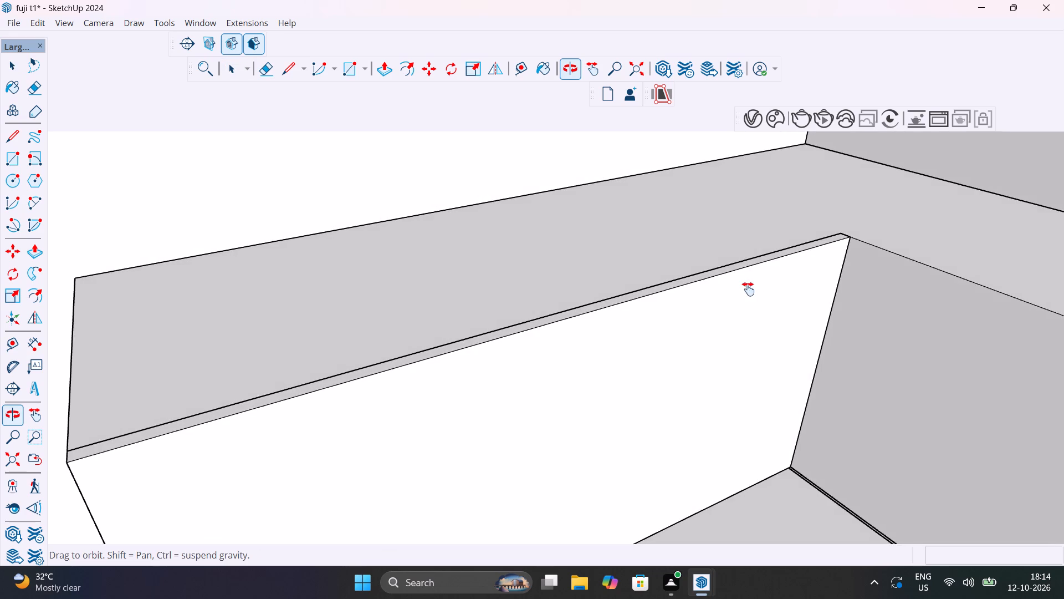
{"action": "middle_click_drag", "start_coordinate": [748, 289], "coordinate": [654, 308]}
{"action": "scroll", "coordinate": [751, 275], "scroll_direction": "up", "scroll_amount": 6}
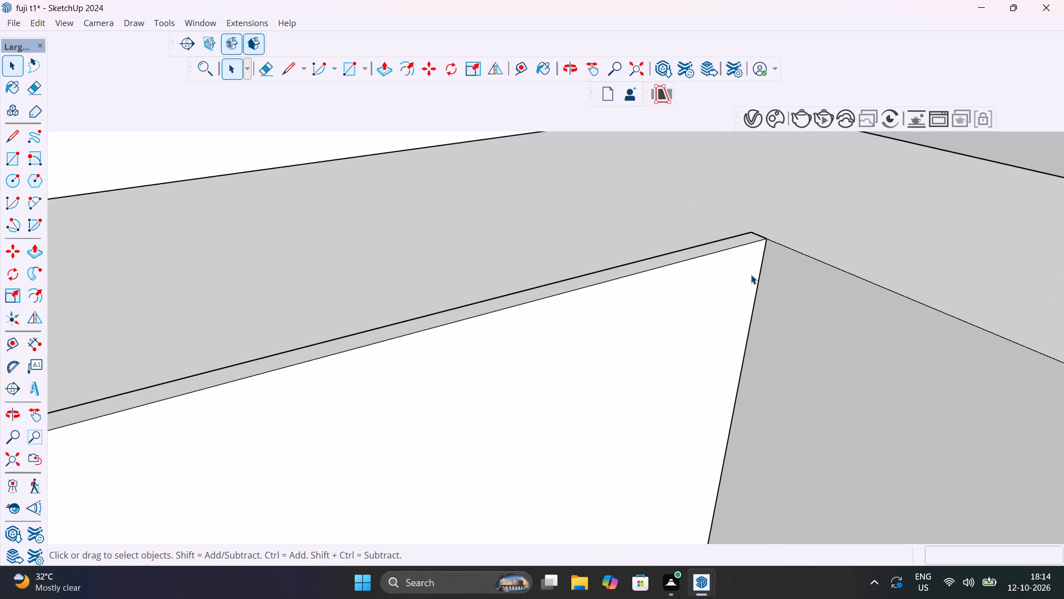
{"action": "left_click", "coordinate": [758, 280]}
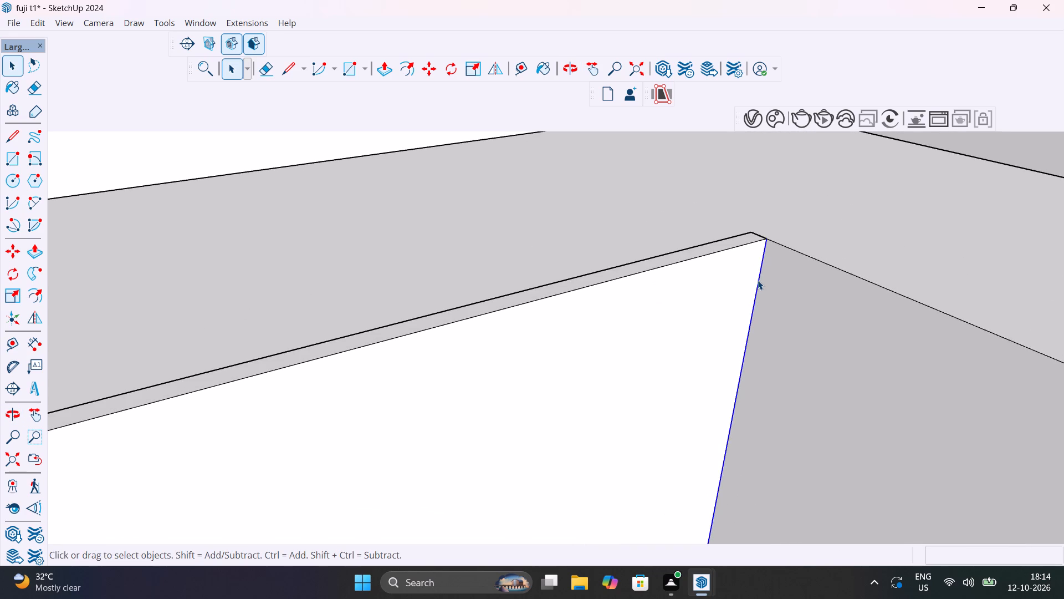
{"action": "key", "text": "m"}
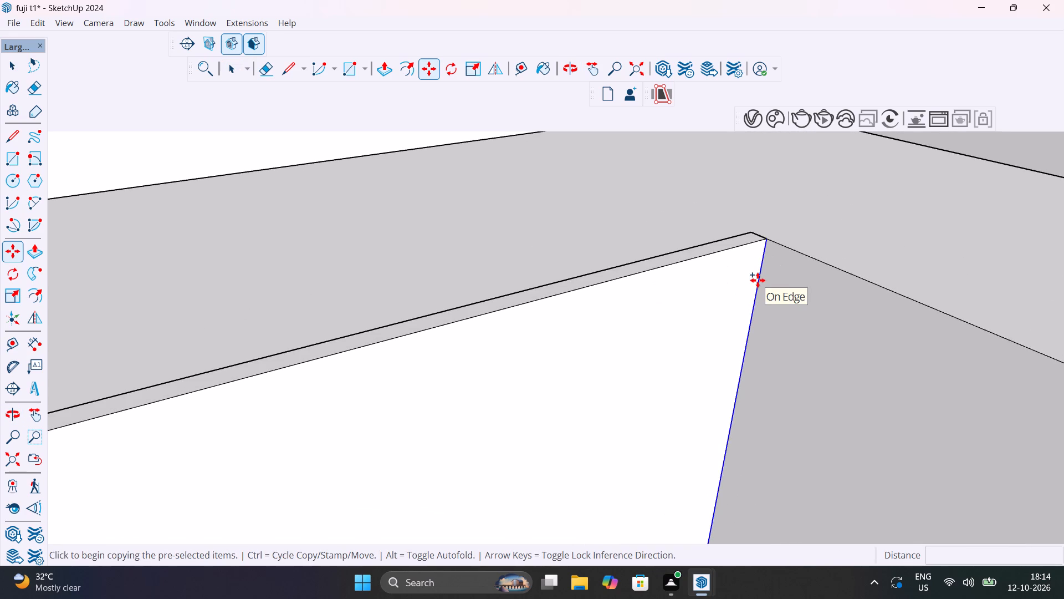
{"action": "left_click", "coordinate": [766, 241]}
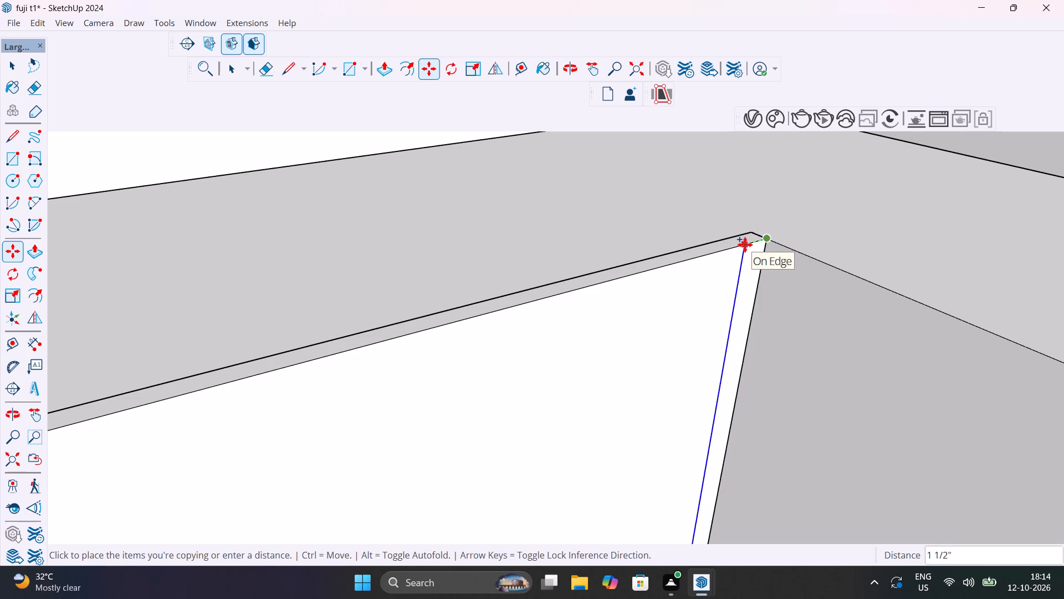
{"action": "type", "text": "1\""}
{"action": "key", "text": "Return"}
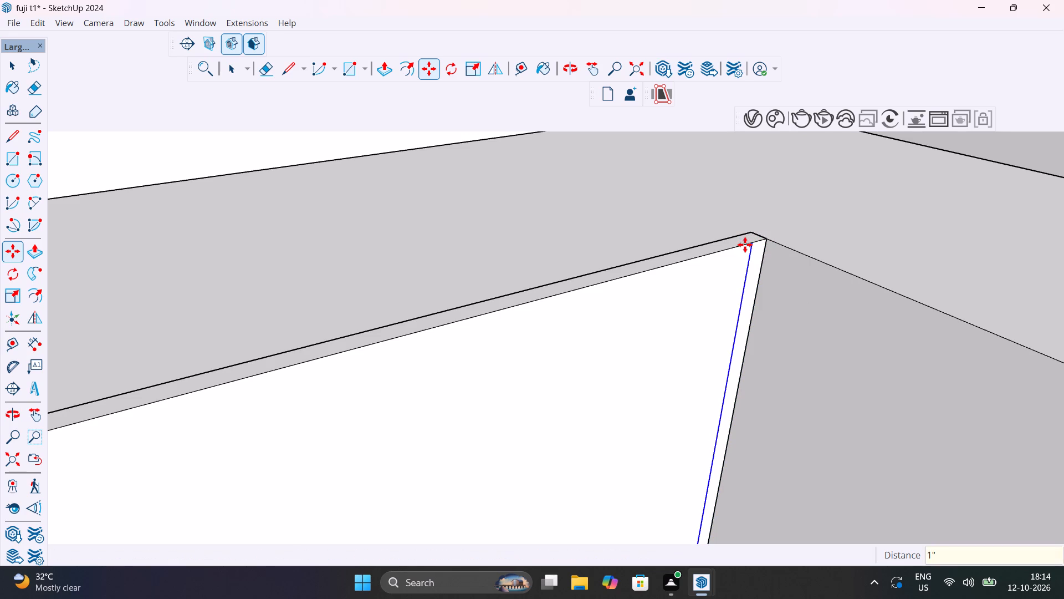
{"action": "key", "text": "space"}
Extrude the narrow 1" strip at the inner corner about 4' 8" along the counter's other leg, reaching its end.
{"action": "scroll", "coordinate": [753, 287], "scroll_direction": "down", "scroll_amount": 5}
{"action": "middle_click_drag", "start_coordinate": [744, 301], "coordinate": [661, 253], "text": "shift"}
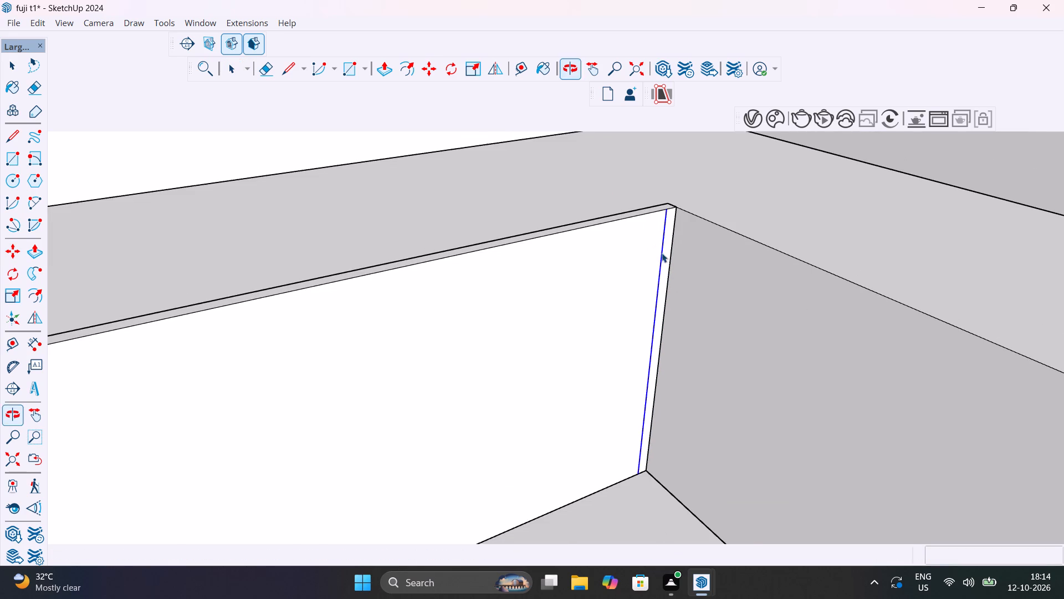
{"action": "left_click", "coordinate": [665, 254]}
{"action": "key", "text": "p"}
{"action": "left_click", "coordinate": [665, 254]}
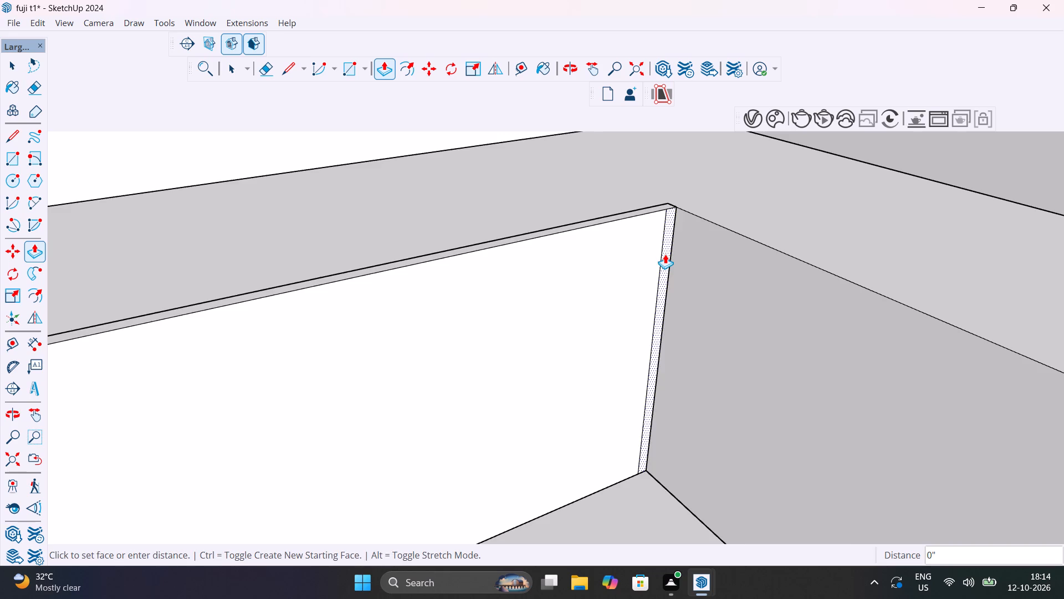
{"action": "scroll", "coordinate": [674, 265], "scroll_direction": "down", "scroll_amount": 12}
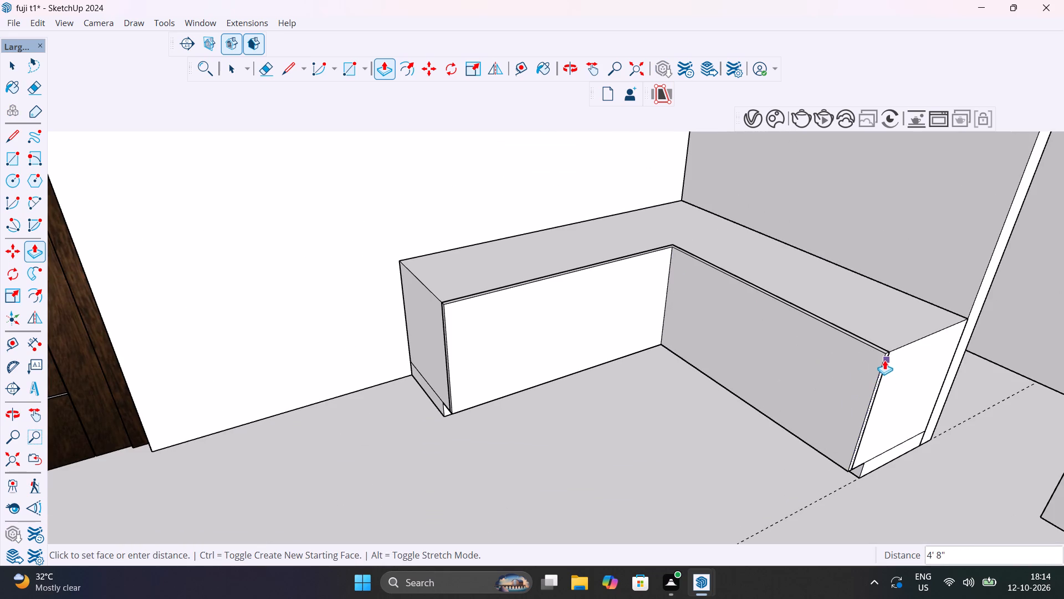
{"action": "left_click", "coordinate": [884, 358]}
{"action": "key", "text": "space"}
Group the whole connected L-shaped front panel and clear the selection.
{"action": "triple_click", "coordinate": [856, 351]}
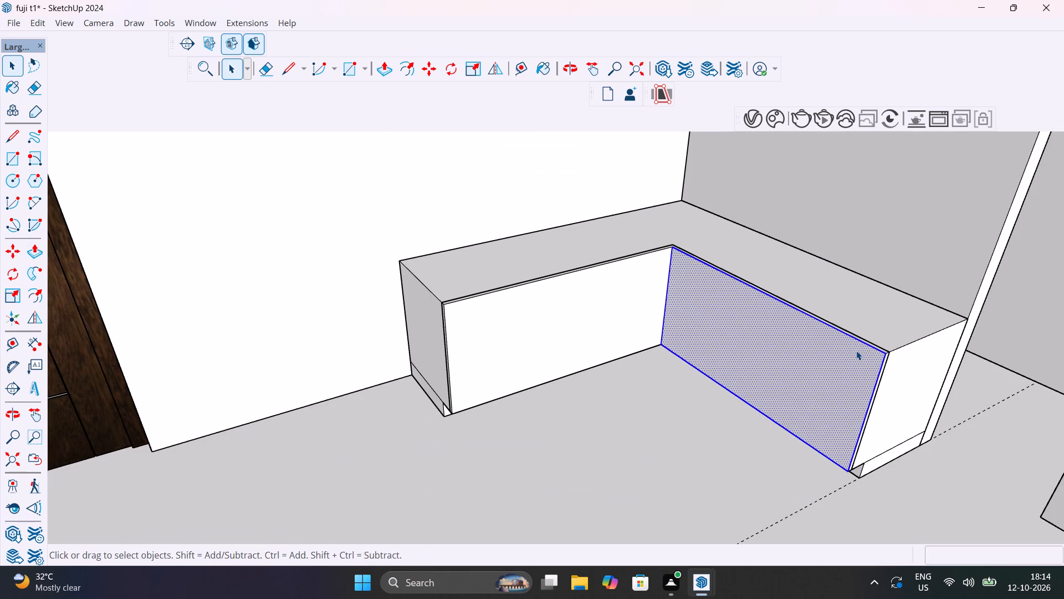
{"action": "right_click", "coordinate": [856, 351]}
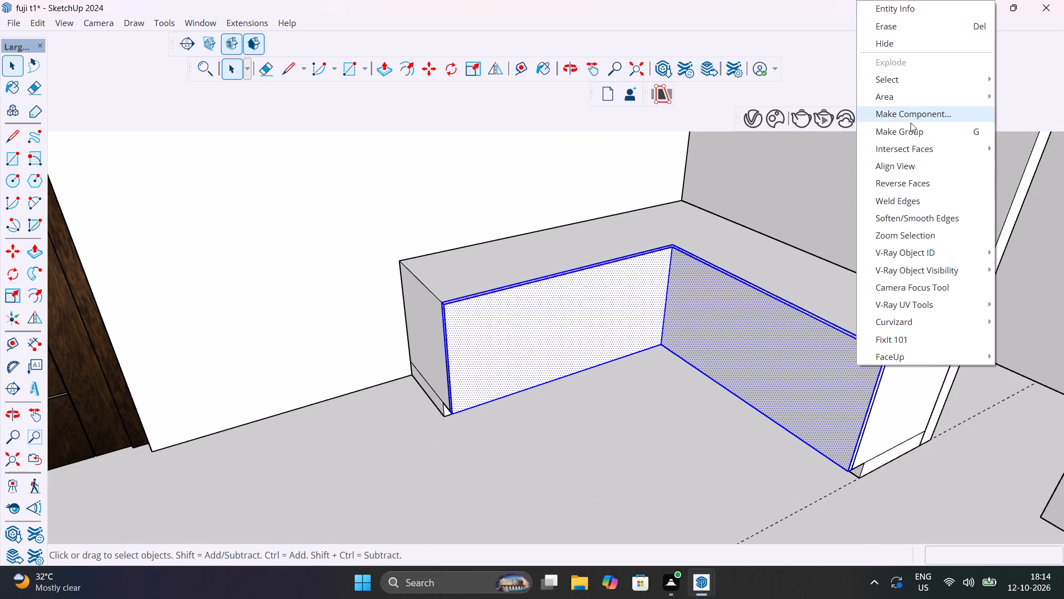
{"action": "left_click", "coordinate": [911, 133]}
{"action": "left_click", "coordinate": [1029, 281]}
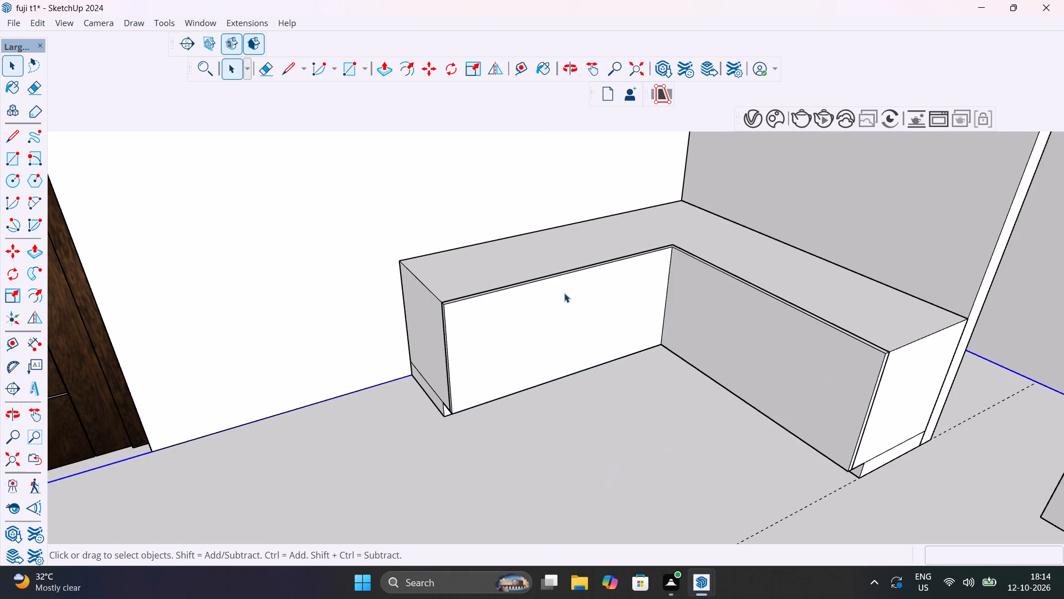
{"action": "left_click", "coordinate": [1056, 319]}
{"action": "scroll", "coordinate": [1026, 327], "scroll_direction": "down", "scroll_amount": 15}
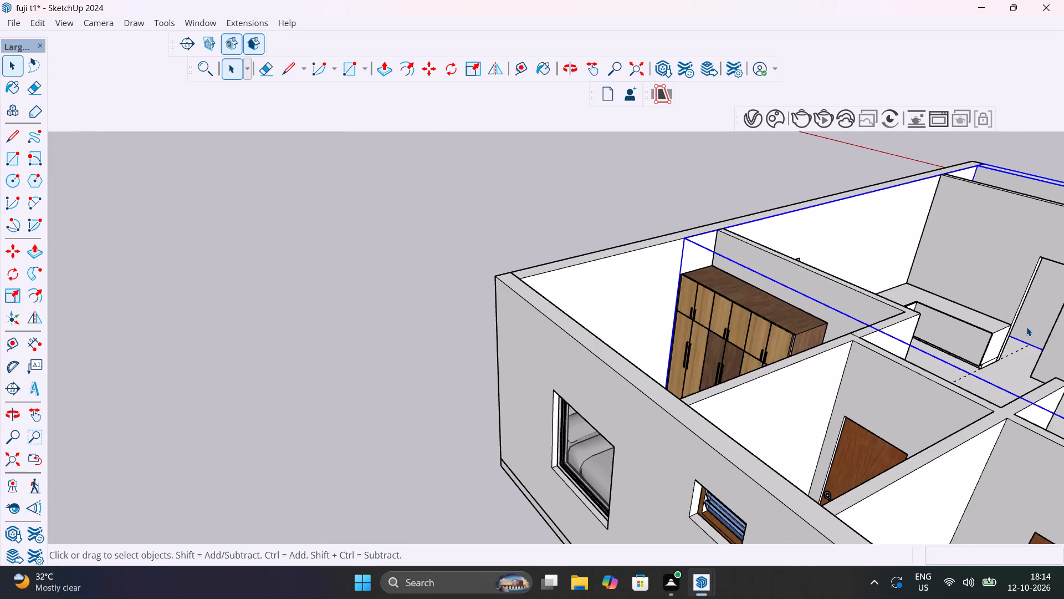
{"action": "left_click", "coordinate": [717, 182]}
Inside the front-panel group, copy the inner-corner vertical edge 18 mm along the face of the entrance-door wall leg.
{"action": "scroll", "coordinate": [934, 326], "scroll_direction": "up", "scroll_amount": 10}
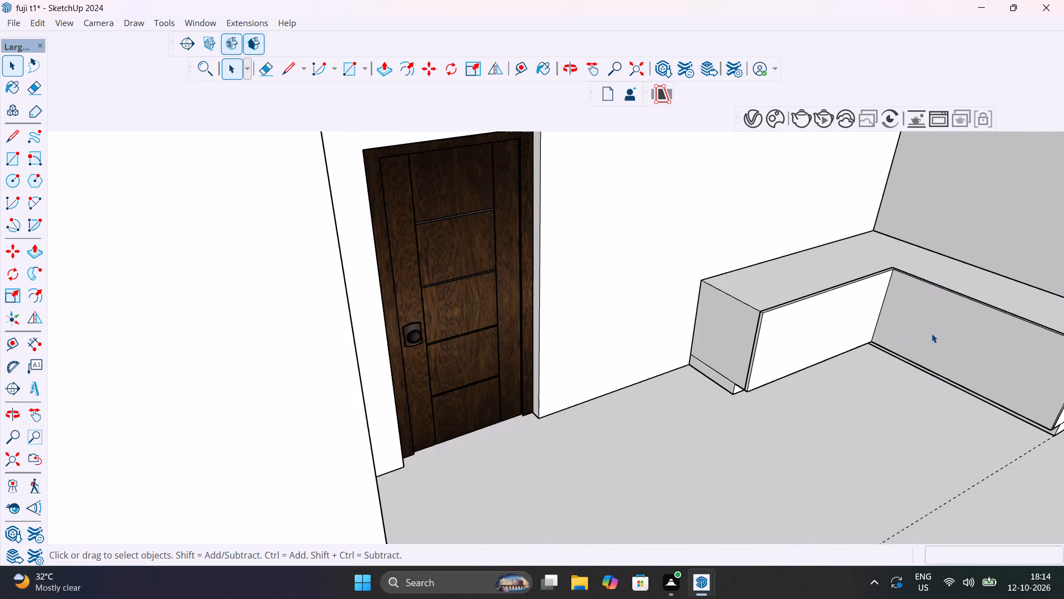
{"action": "middle_click_drag", "start_coordinate": [932, 333], "coordinate": [678, 302]}
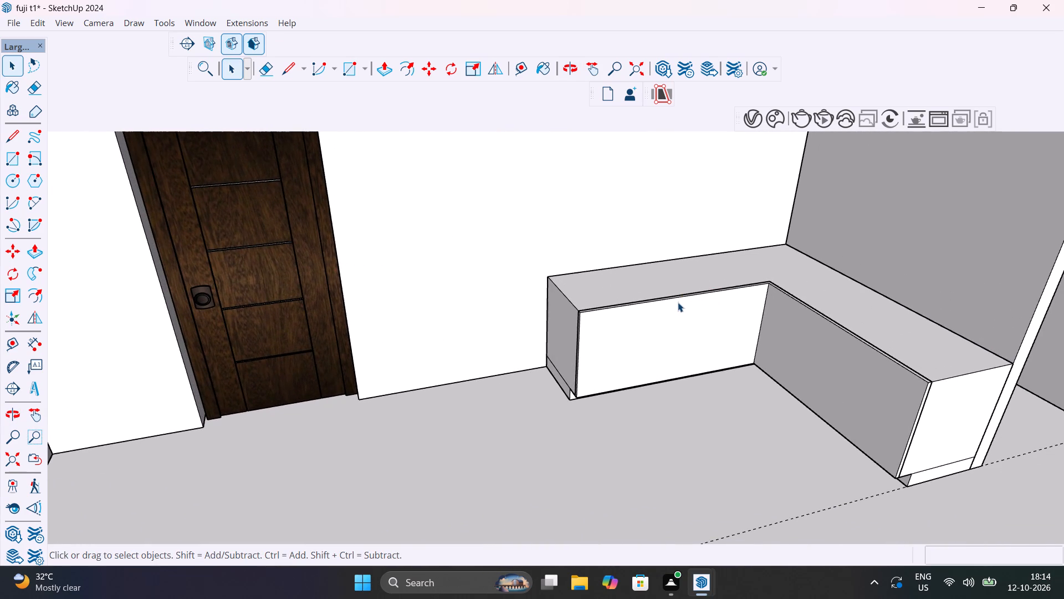
{"action": "double_click", "coordinate": [678, 302]}
{"action": "scroll", "coordinate": [678, 302], "scroll_direction": "up", "scroll_amount": 12}
{"action": "middle_click_drag", "start_coordinate": [765, 325], "coordinate": [808, 338]}
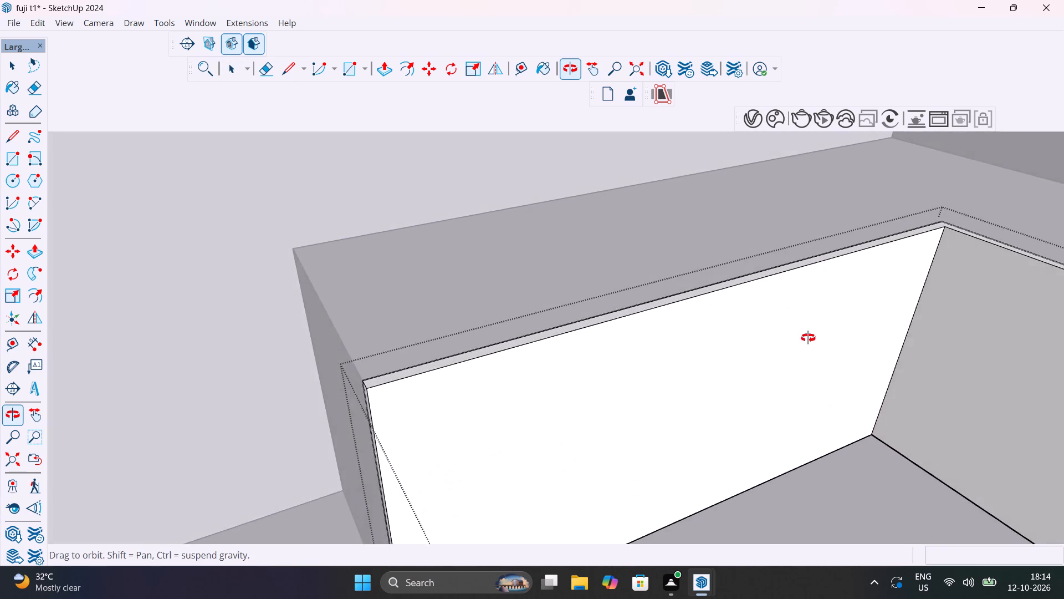
{"action": "middle_click_drag", "start_coordinate": [808, 338], "coordinate": [847, 354]}
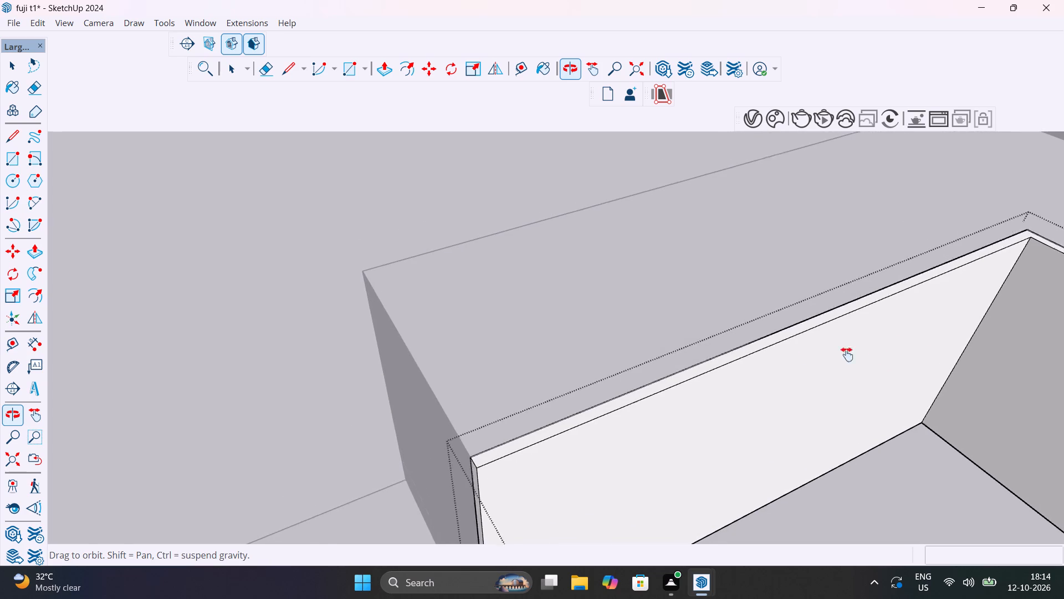
{"action": "middle_click_drag", "start_coordinate": [847, 354], "coordinate": [686, 338]}
{"action": "scroll", "coordinate": [905, 272], "scroll_direction": "up", "scroll_amount": 6}
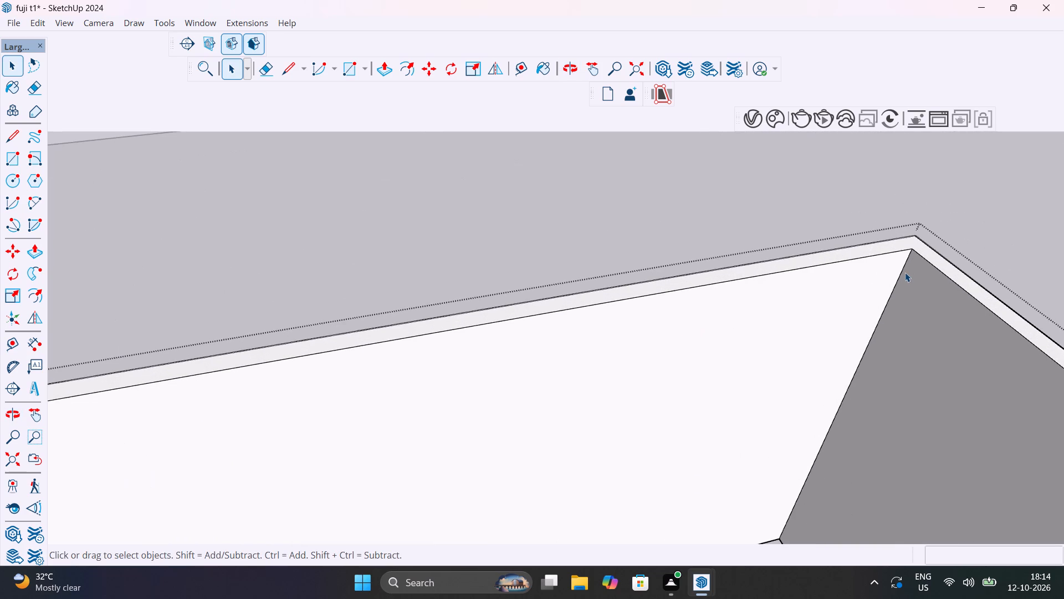
{"action": "left_click", "coordinate": [903, 266]}
{"action": "key", "text": "m"}
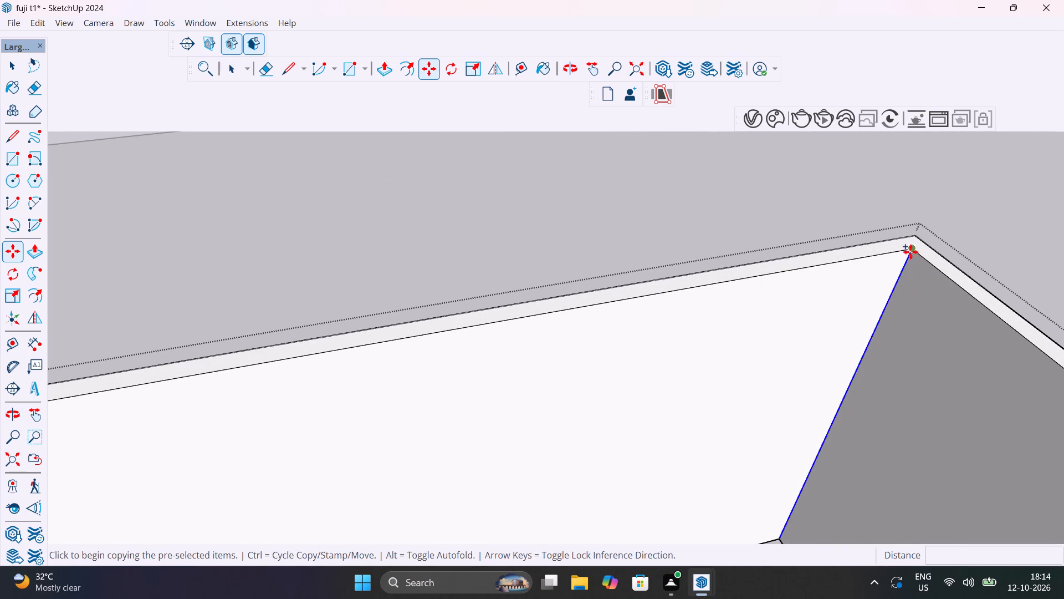
{"action": "left_click", "coordinate": [910, 250]}
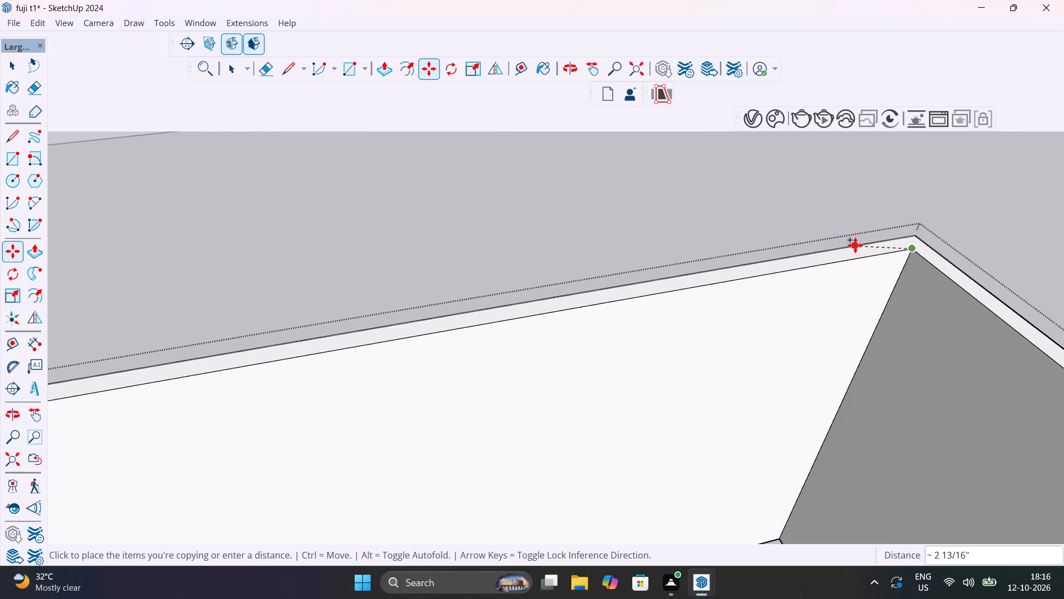
{"action": "left_click", "coordinate": [912, 250]}
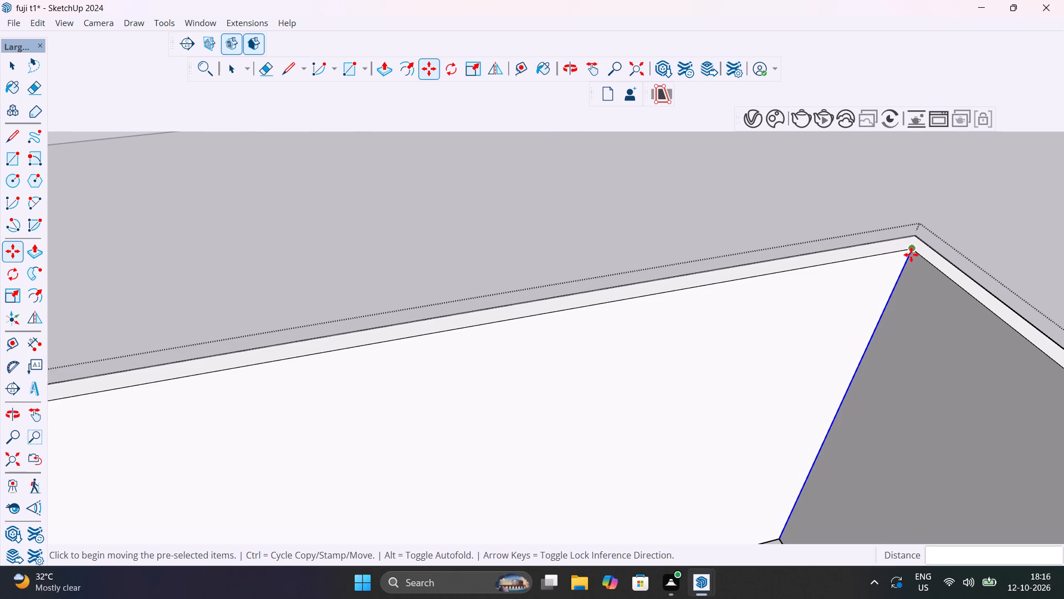
{"action": "left_click", "coordinate": [911, 252]}
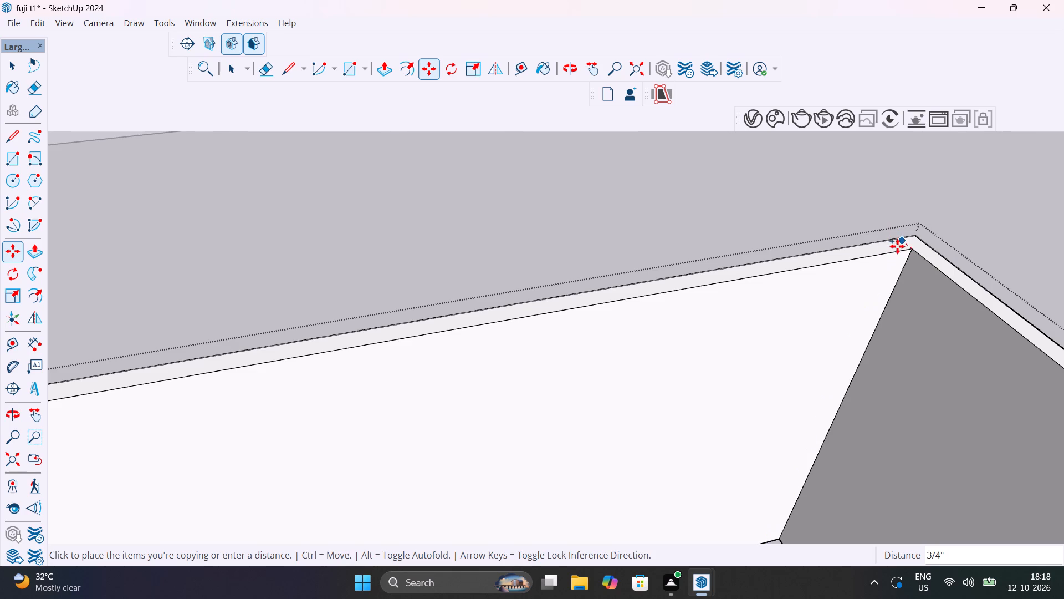
{"action": "type", "text": "18"}
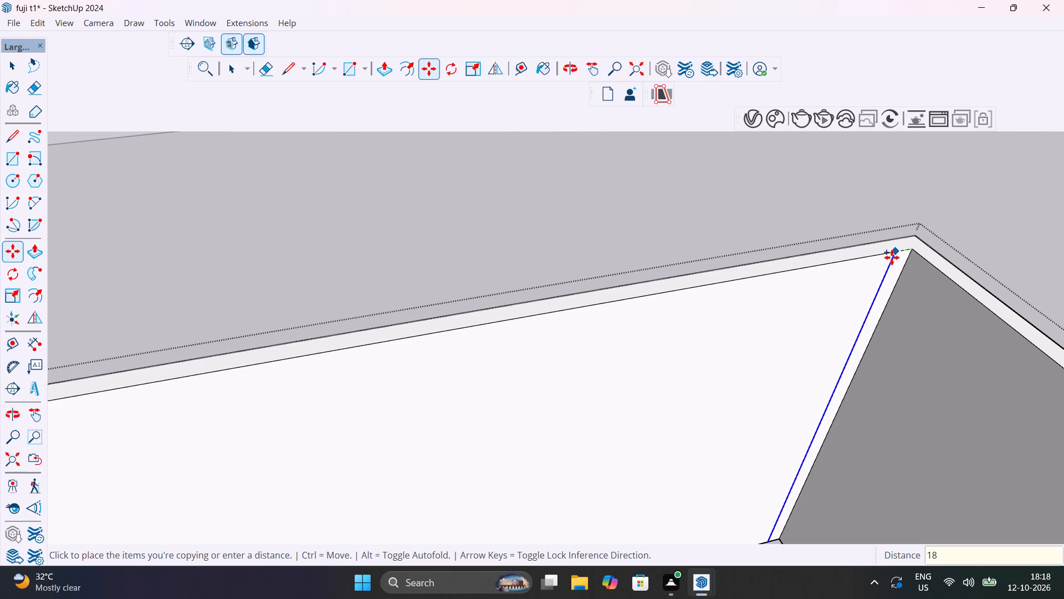
{"action": "type", "text": "MM"}
{"action": "key", "text": "Return"}
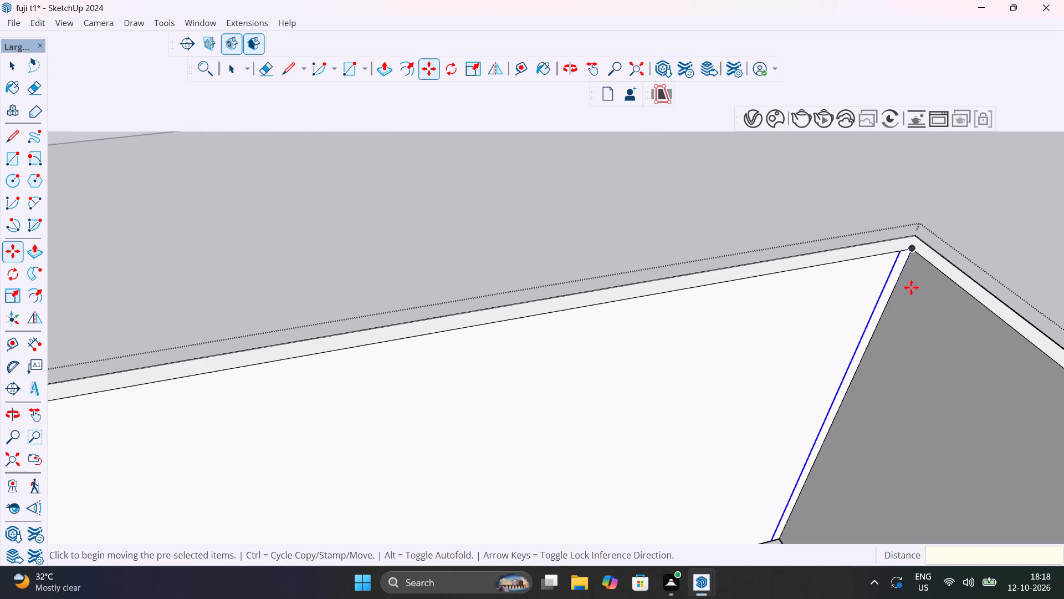
Copy the same inner-corner vertical edge 18 mm onto the panel face of the counter's other leg.
{"action": "scroll", "coordinate": [910, 262], "scroll_direction": "up", "scroll_amount": 10}
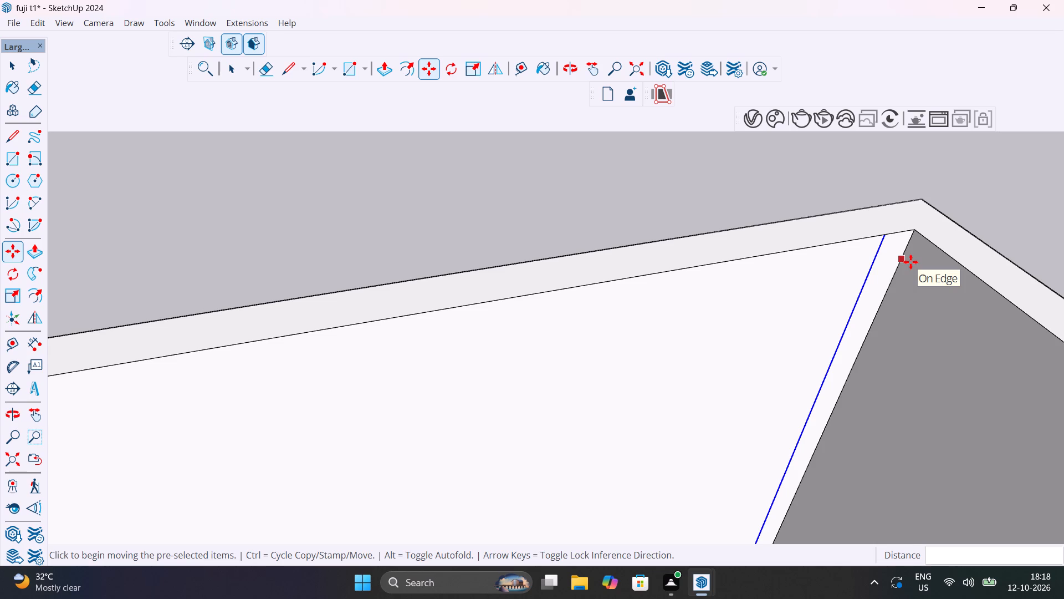
{"action": "key", "text": "space"}
{"action": "left_click", "coordinate": [910, 247]}
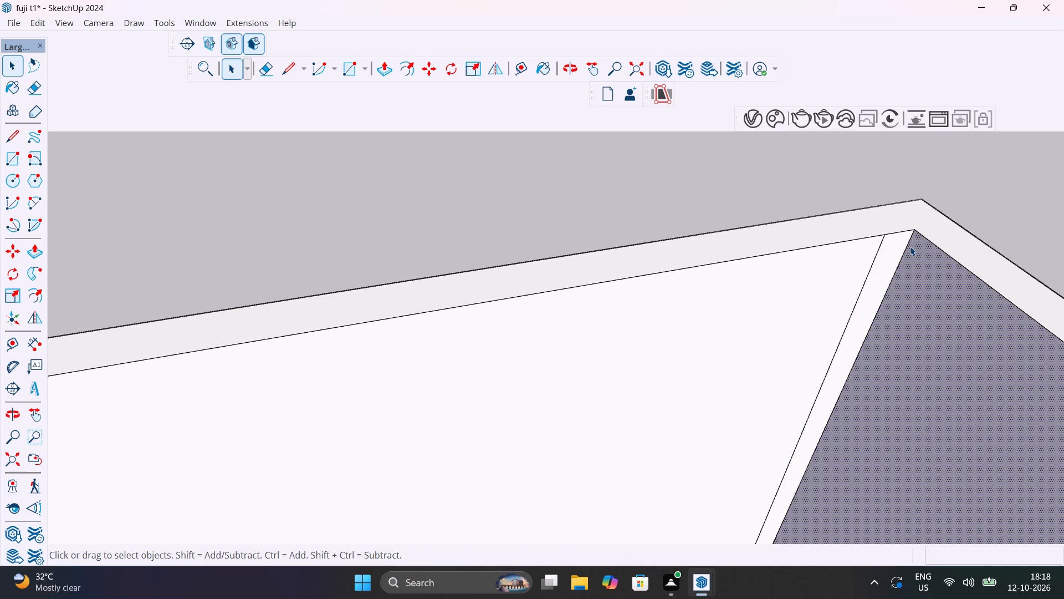
{"action": "left_click", "coordinate": [910, 242]}
{"action": "key", "text": "m"}
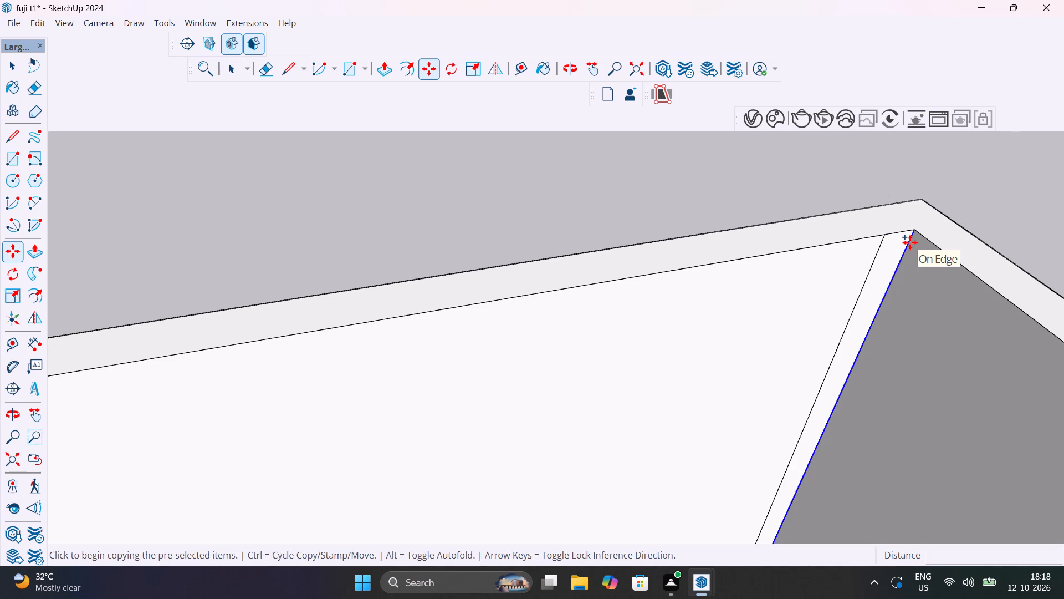
{"action": "left_click", "coordinate": [910, 233]}
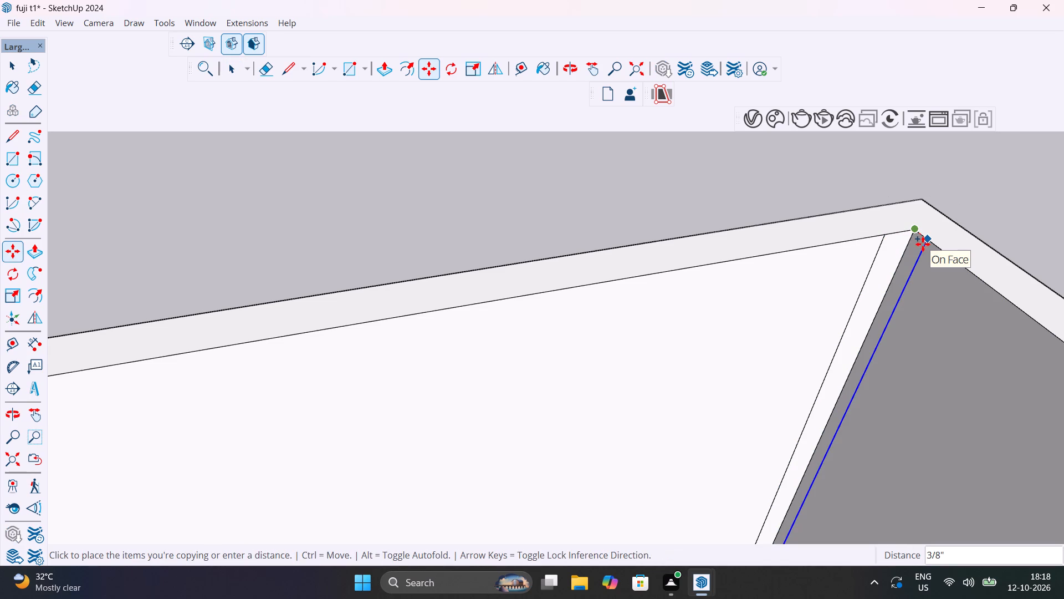
{"action": "type", "text": "18MM"}
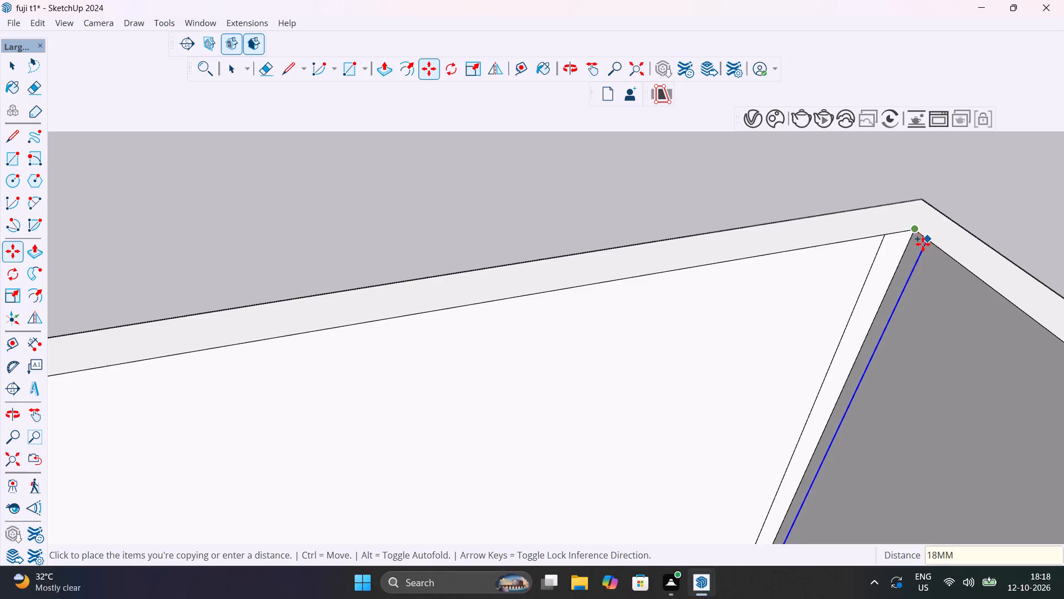
{"action": "key", "text": "Return"}
Copy the outer-end vertical edge of the entrance-door wall leg's panel face 18 mm inward along the face.
{"action": "scroll", "coordinate": [923, 244], "scroll_direction": "down", "scroll_amount": 9}
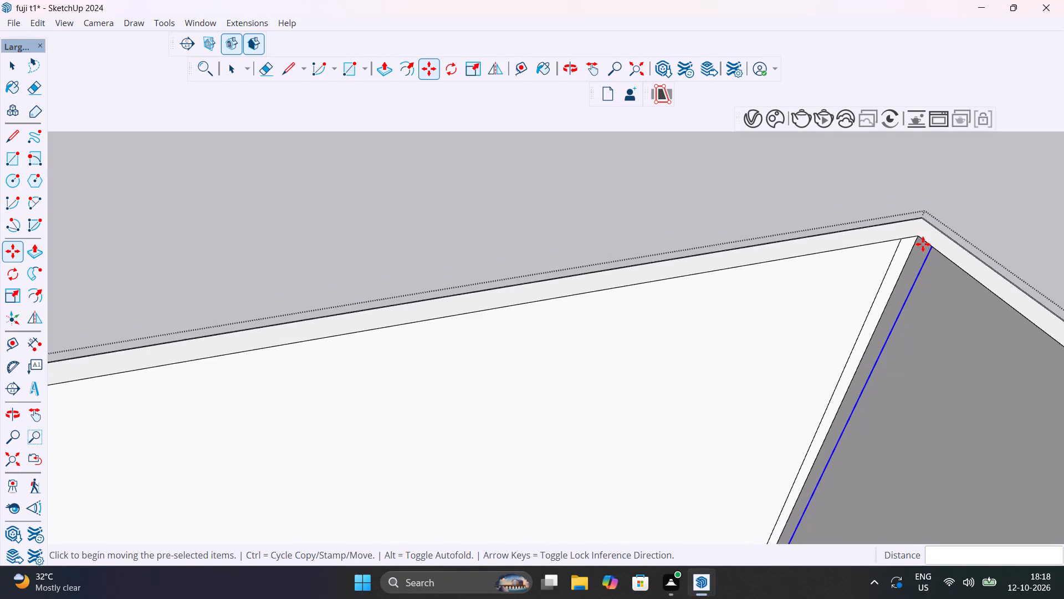
{"action": "scroll", "coordinate": [923, 244], "scroll_direction": "down", "scroll_amount": 12}
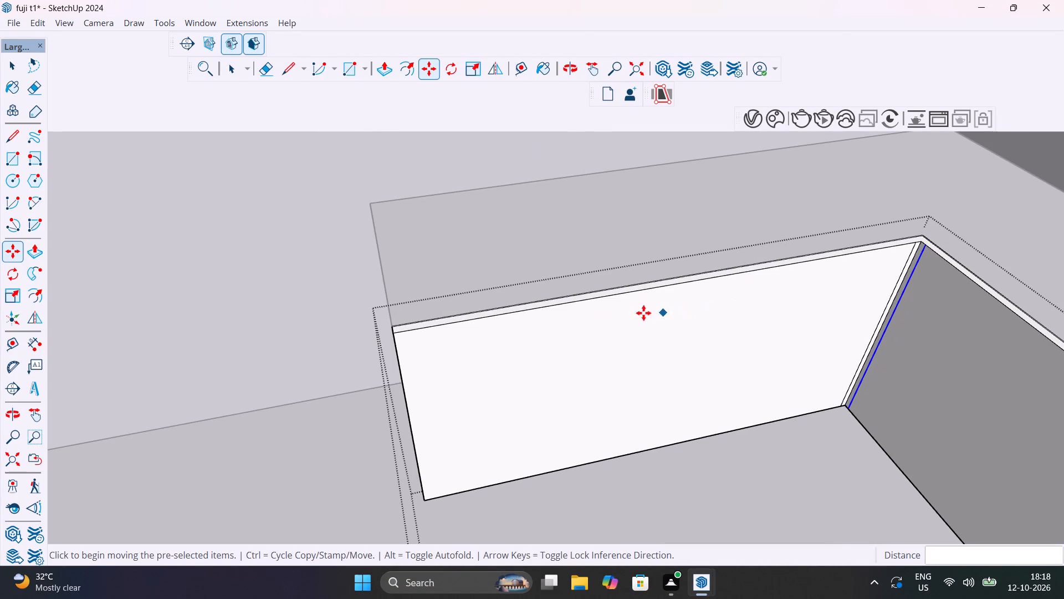
{"action": "scroll", "coordinate": [393, 347], "scroll_direction": "up", "scroll_amount": 11}
{"action": "scroll", "coordinate": [403, 341], "scroll_direction": "down", "scroll_amount": 7}
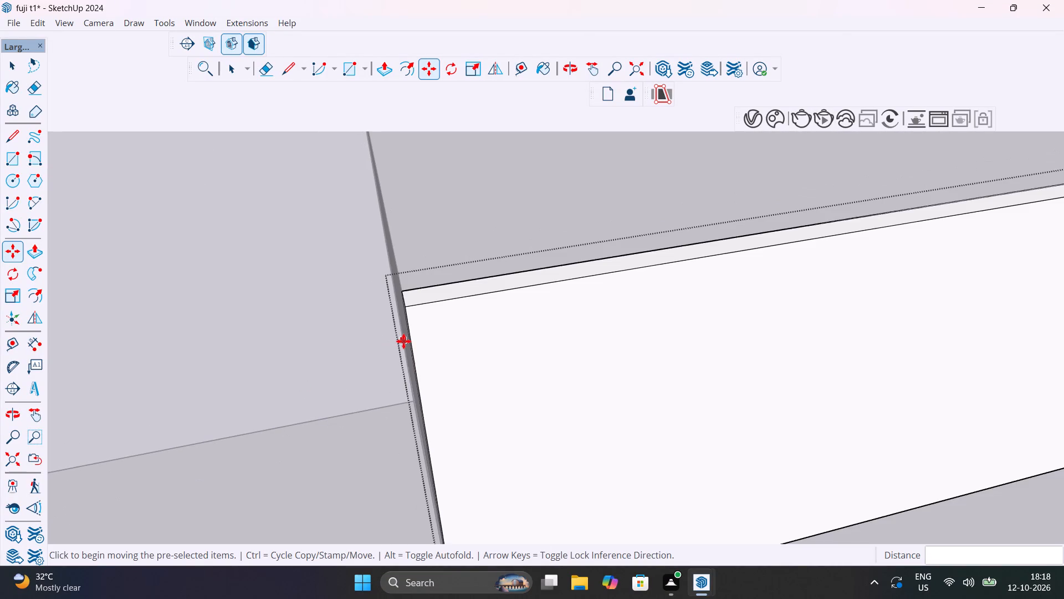
{"action": "key", "text": "space"}
{"action": "scroll", "coordinate": [403, 313], "scroll_direction": "up", "scroll_amount": 10}
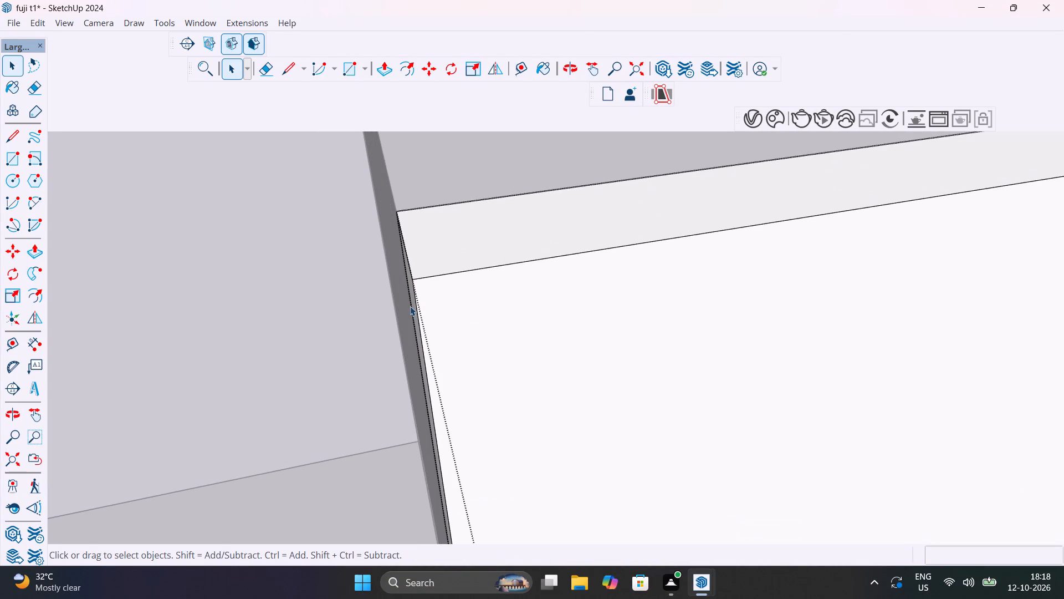
{"action": "middle_click_drag", "start_coordinate": [422, 341], "coordinate": [484, 262]}
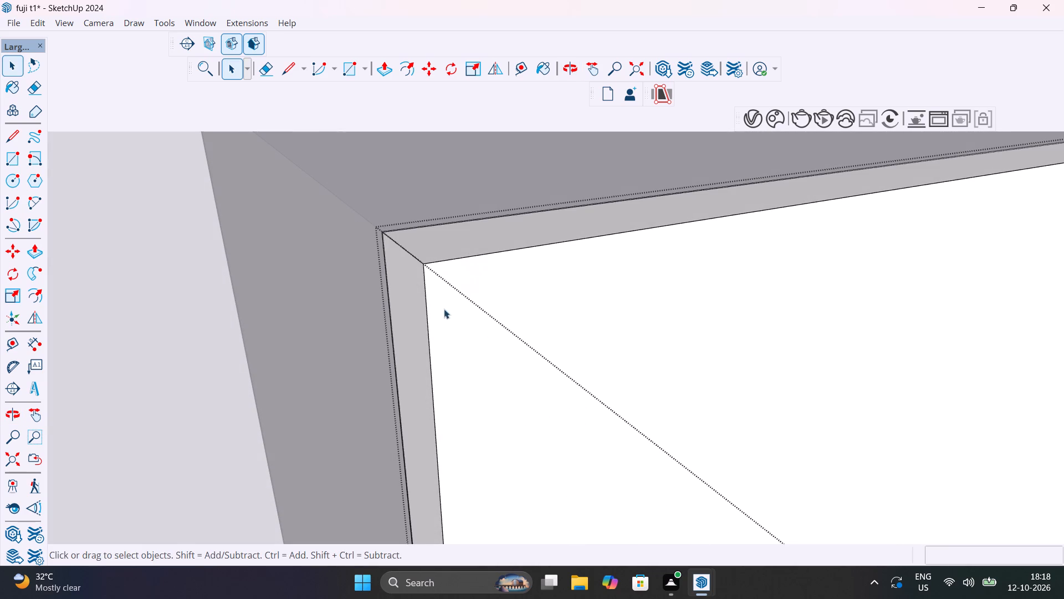
{"action": "left_click", "coordinate": [429, 339]}
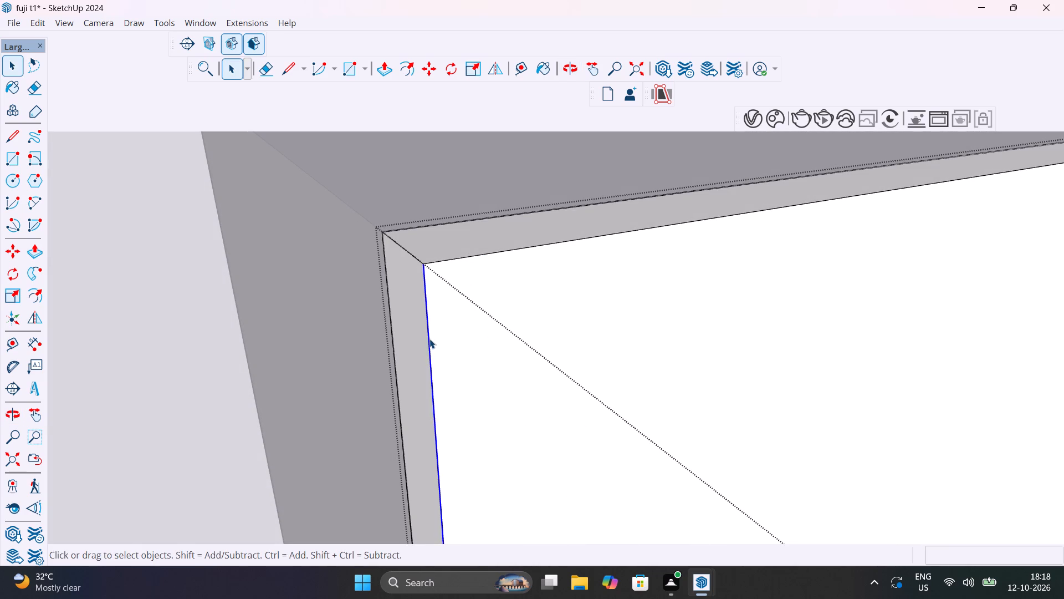
{"action": "key", "text": "m"}
{"action": "left_click", "coordinate": [427, 271]}
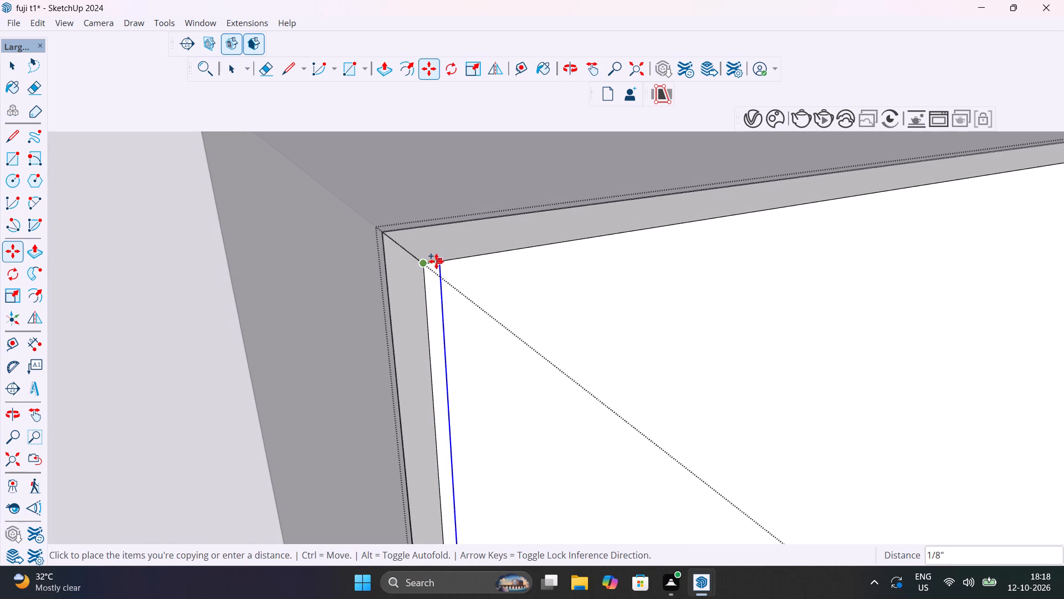
{"action": "type", "text": "18"}
{"action": "type", "text": "MM"}
{"action": "key", "text": "Return"}
{"action": "scroll", "coordinate": [437, 261], "scroll_direction": "down", "scroll_amount": 3}
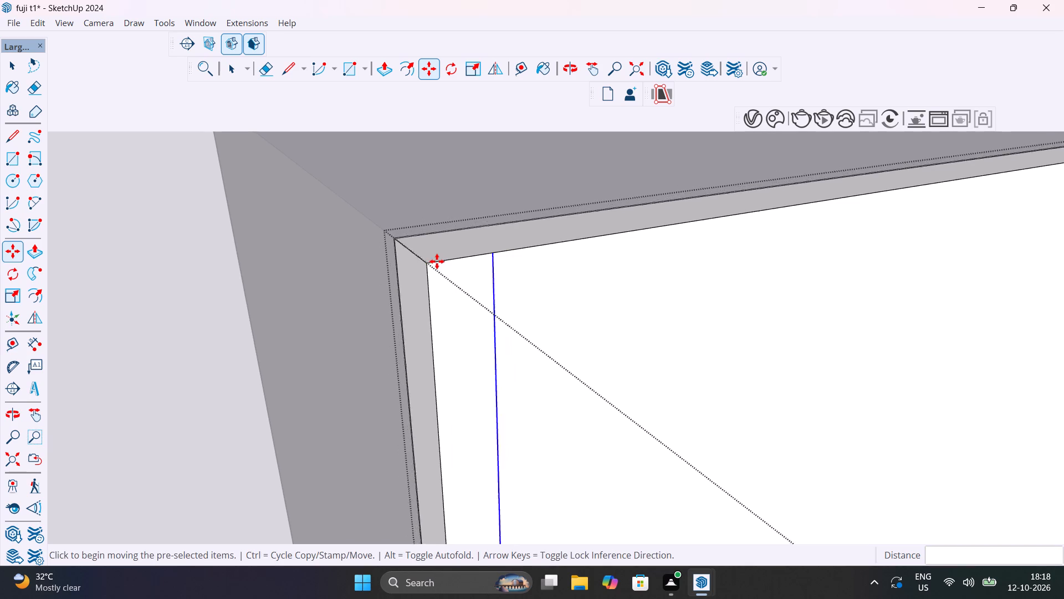
{"action": "scroll", "coordinate": [437, 261], "scroll_direction": "down", "scroll_amount": 20}
{"action": "scroll", "coordinate": [437, 261], "scroll_direction": "down", "scroll_amount": 3}
Copy that 18 mm edge line across to the inner-corner 18 mm line and divide the span into 5 equal parts.
{"action": "middle_click_drag", "start_coordinate": [507, 290], "coordinate": [442, 352]}
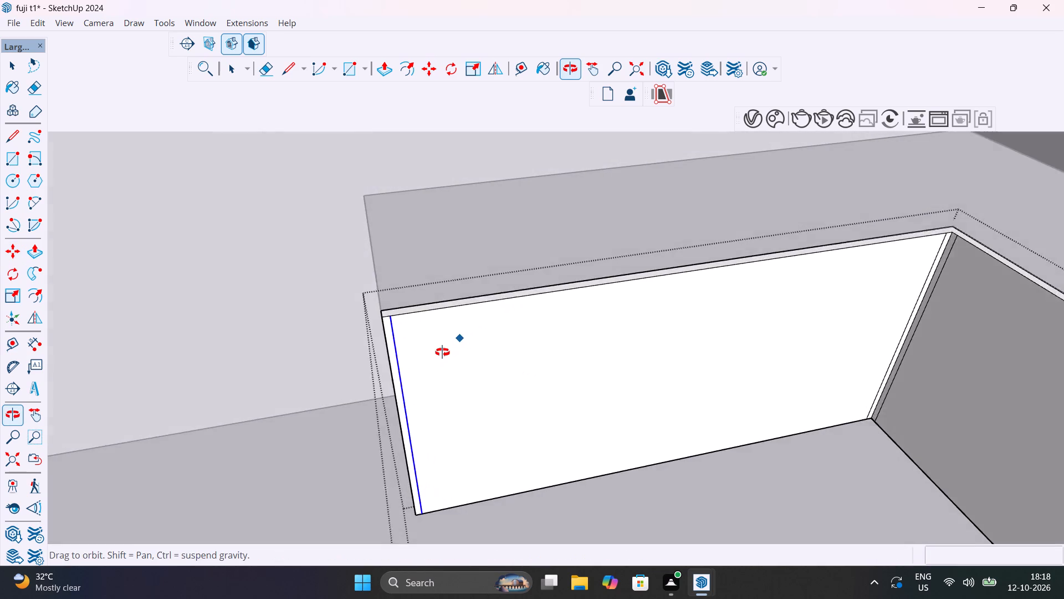
{"action": "middle_click_drag", "start_coordinate": [442, 352], "coordinate": [395, 341]}
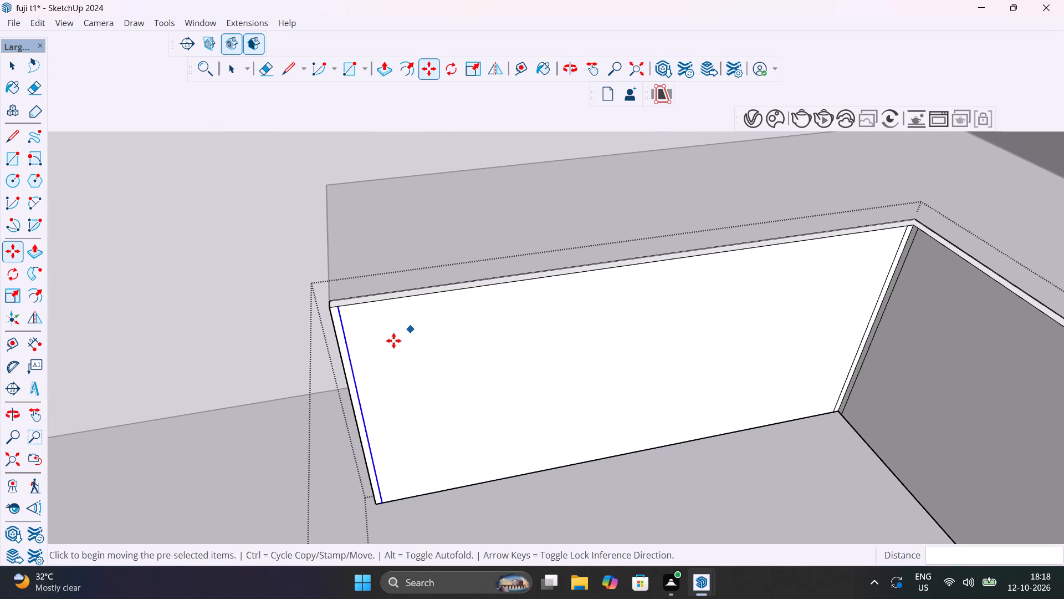
{"action": "key", "text": "space"}
{"action": "key", "text": "m"}
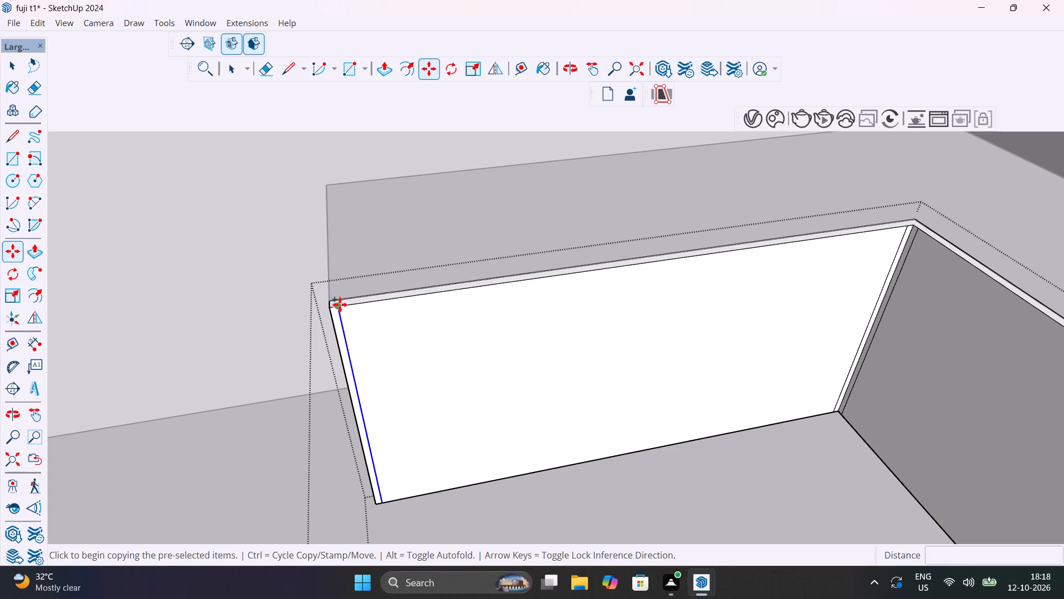
{"action": "left_click", "coordinate": [337, 308]}
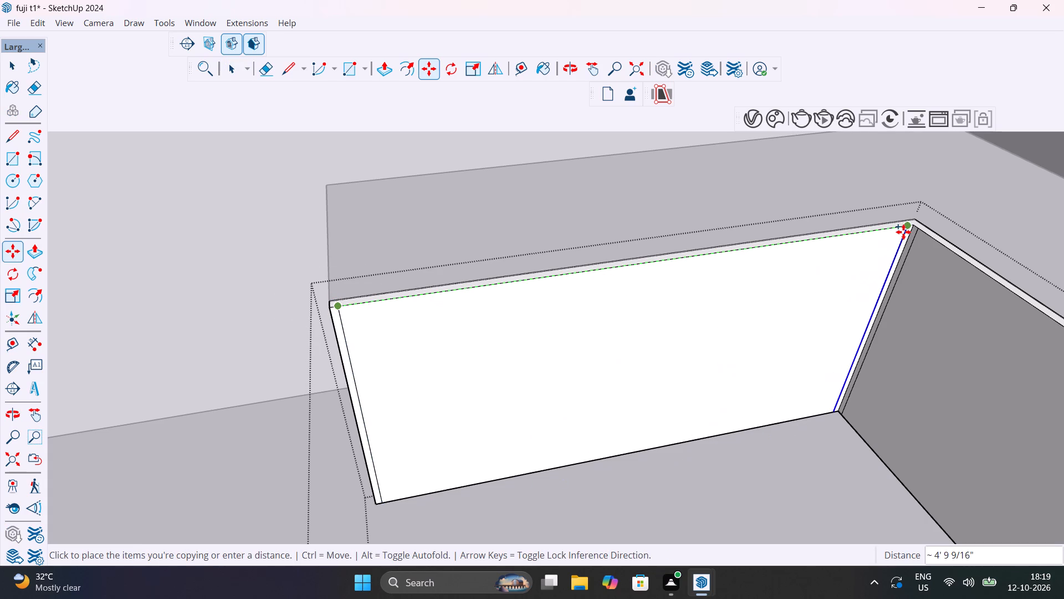
{"action": "scroll", "coordinate": [904, 231], "scroll_direction": "up", "scroll_amount": 10}
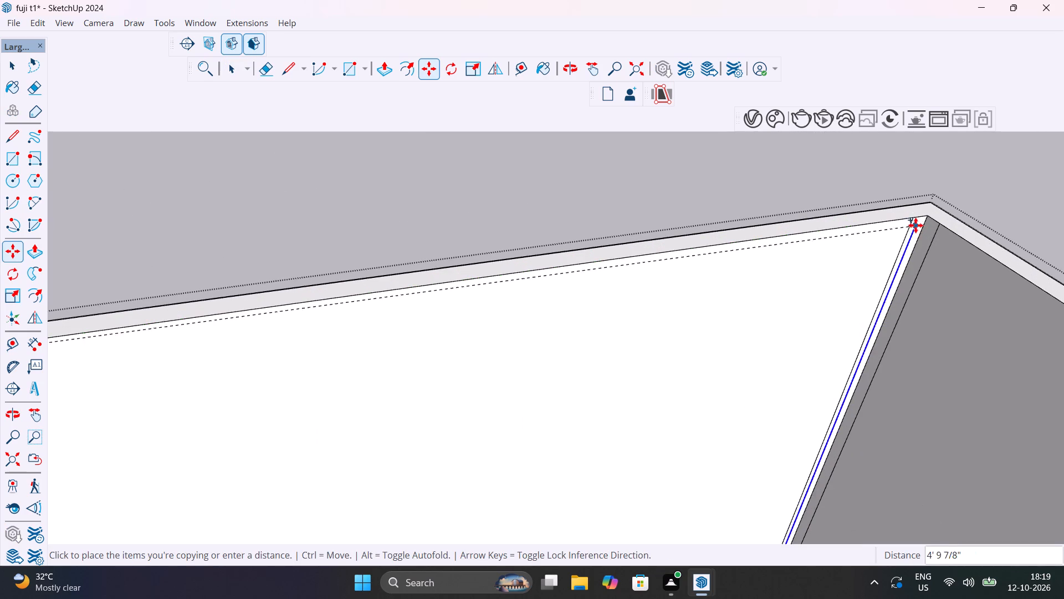
{"action": "left_click", "coordinate": [914, 221]}
{"action": "scroll", "coordinate": [888, 226], "scroll_direction": "down", "scroll_amount": 16}
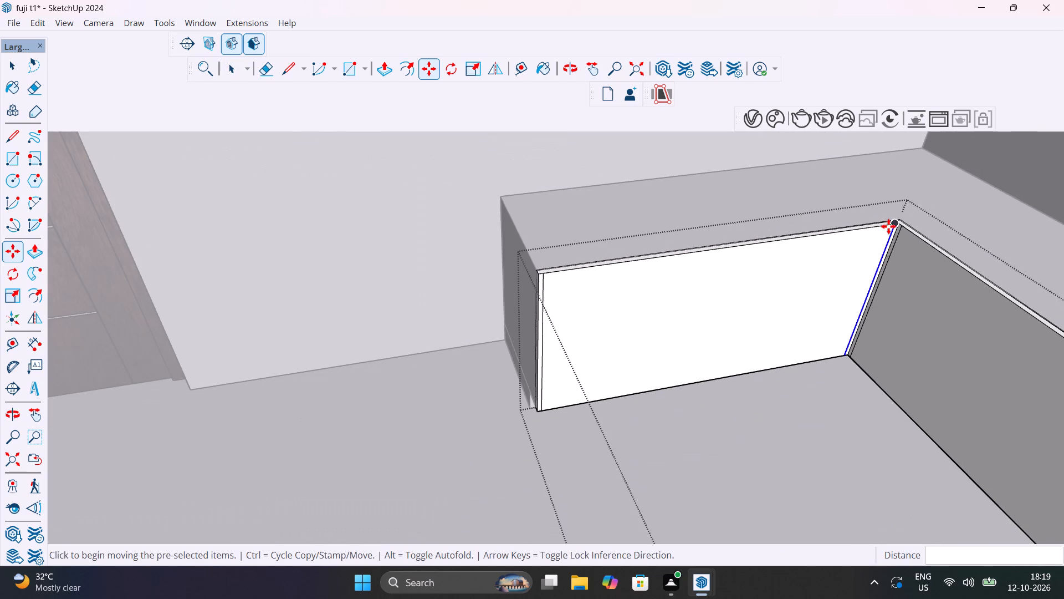
{"action": "type", "text": "5/"}
{"action": "key", "text": "Return"}
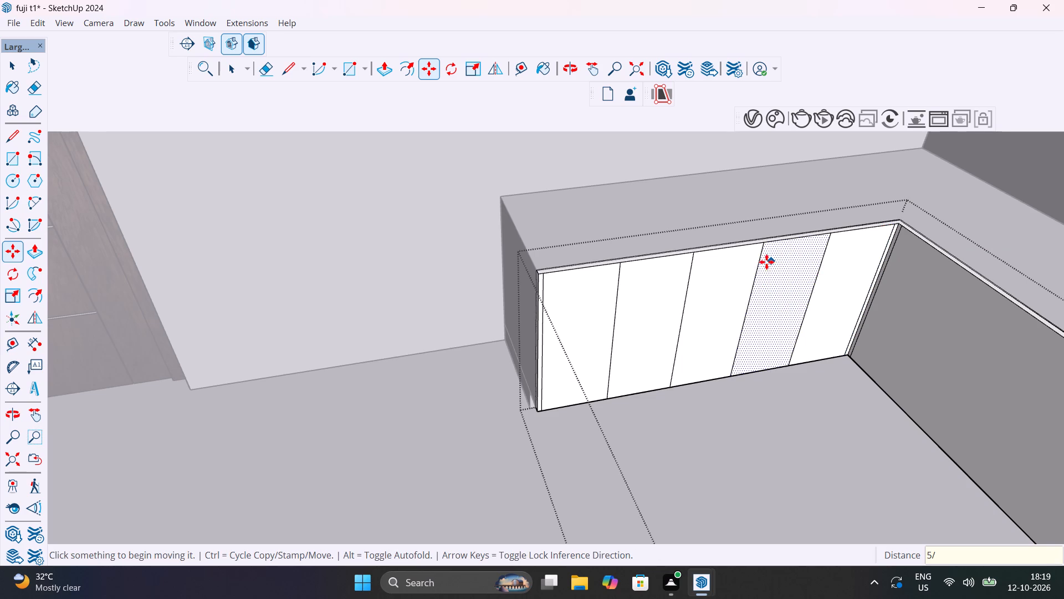
{"action": "key", "text": "space"}
Check the width of one middle division on the entrance-door wall leg with a temporary dimension.
{"action": "scroll", "coordinate": [703, 260], "scroll_direction": "up", "scroll_amount": 3}
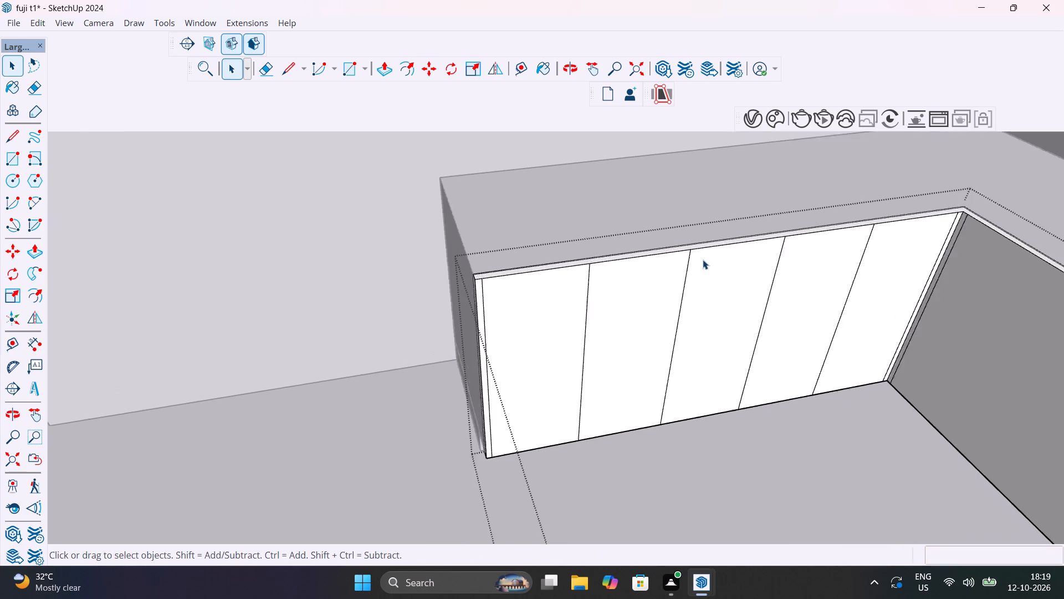
{"action": "scroll", "coordinate": [703, 260], "scroll_direction": "up", "scroll_amount": 3}
{"action": "middle_click_drag", "start_coordinate": [738, 314], "coordinate": [710, 288]}
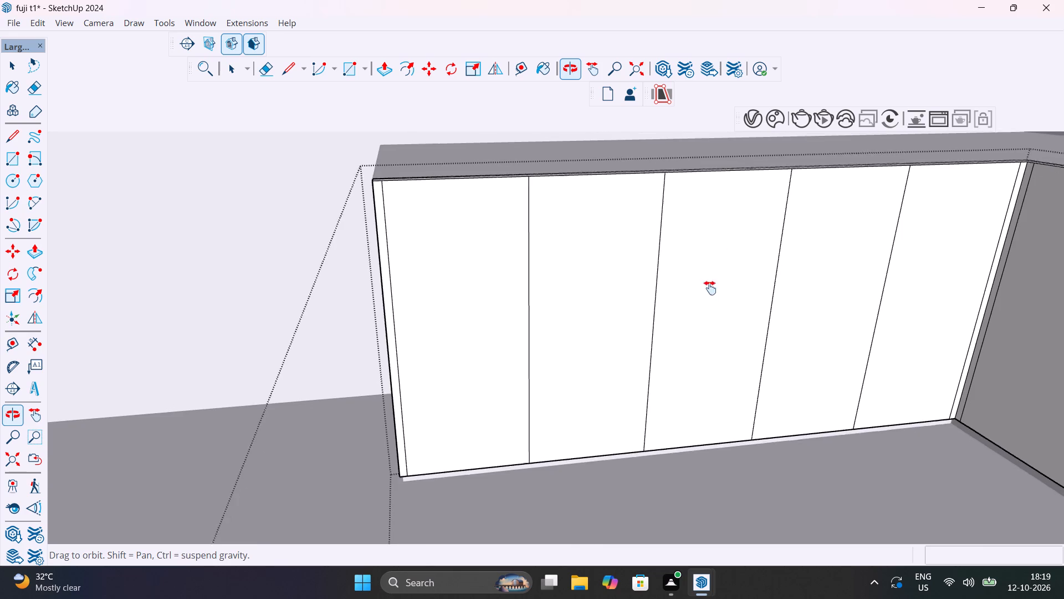
{"action": "middle_click_drag", "start_coordinate": [710, 288], "coordinate": [716, 445]}
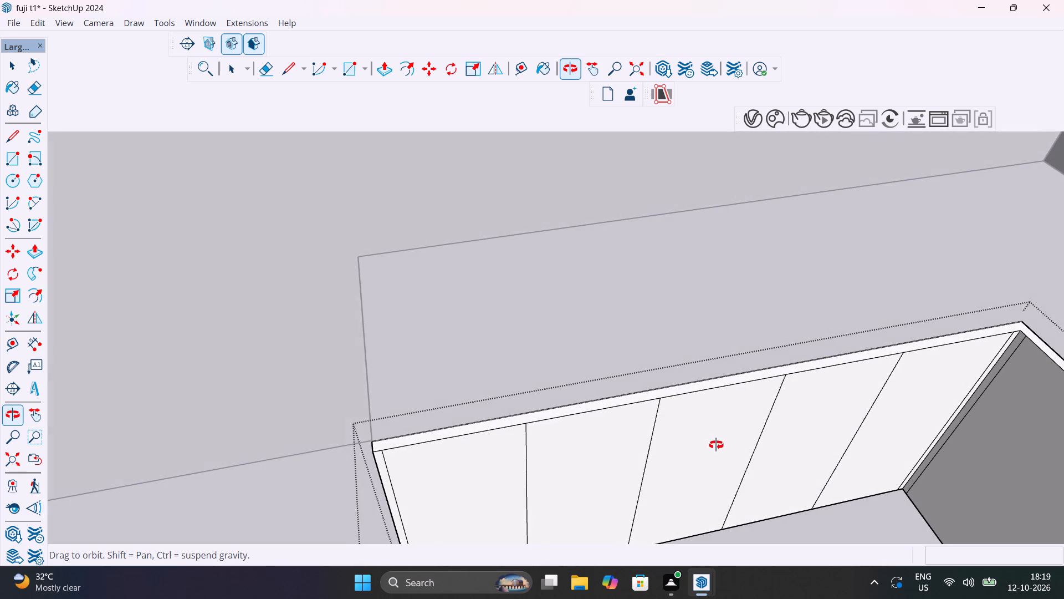
{"action": "middle_click_drag", "start_coordinate": [716, 445], "coordinate": [716, 446]}
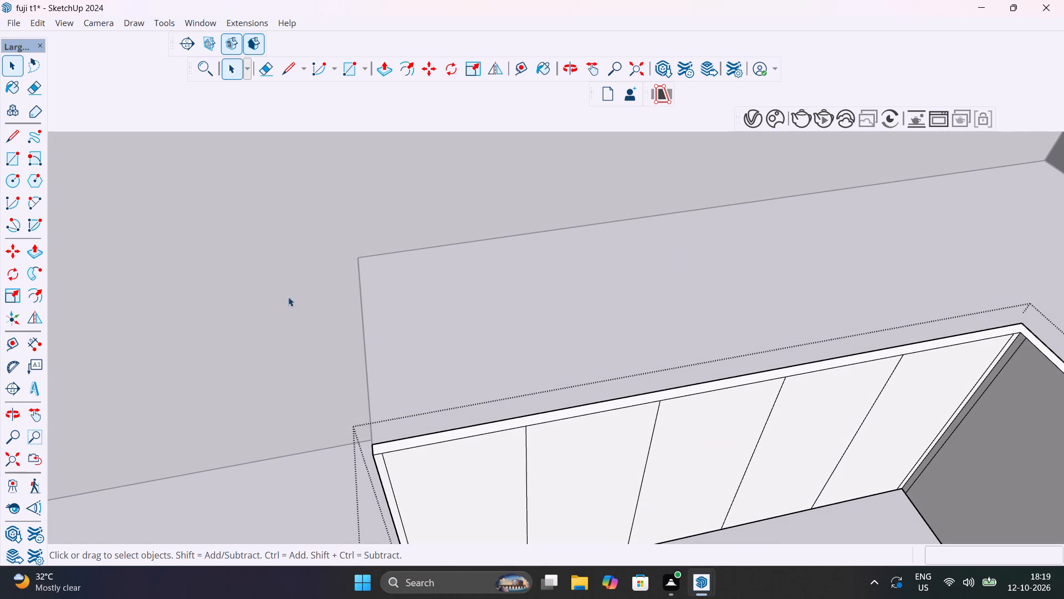
{"action": "left_click", "coordinate": [29, 340]}
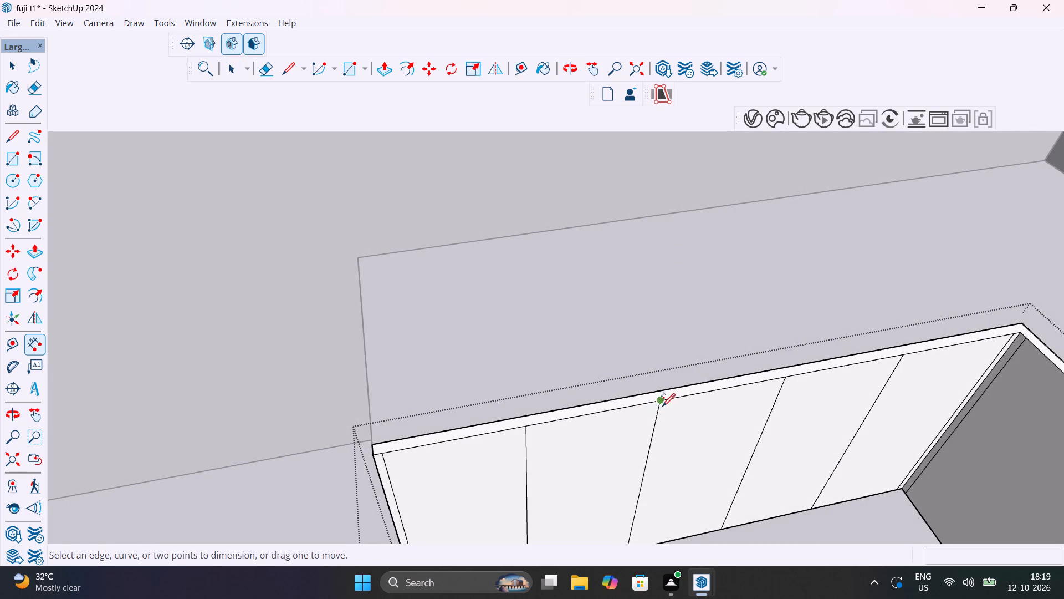
{"action": "left_click", "coordinate": [661, 403]}
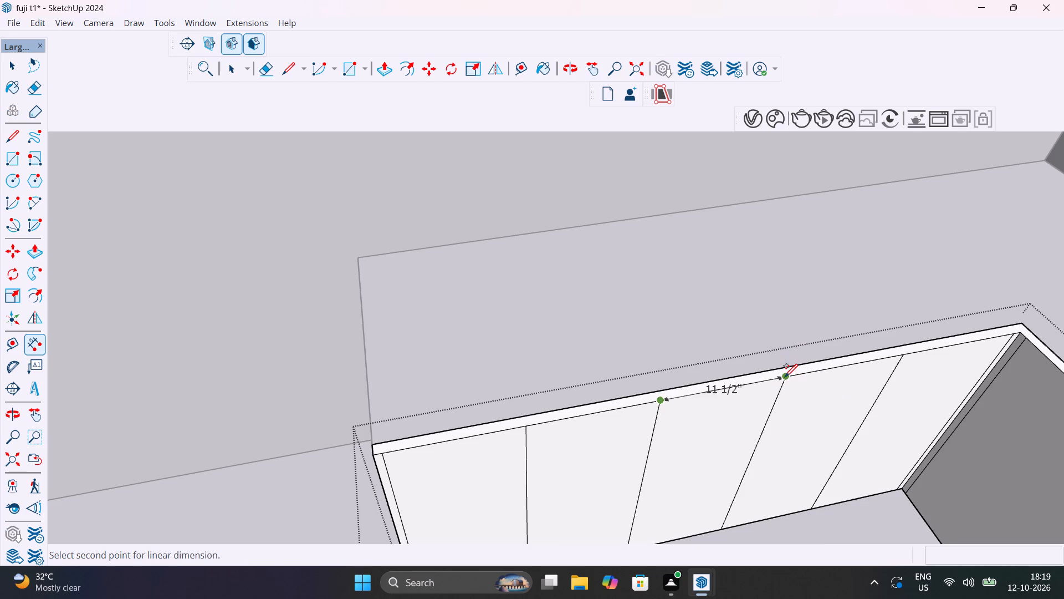
{"action": "key", "text": "Escape"}
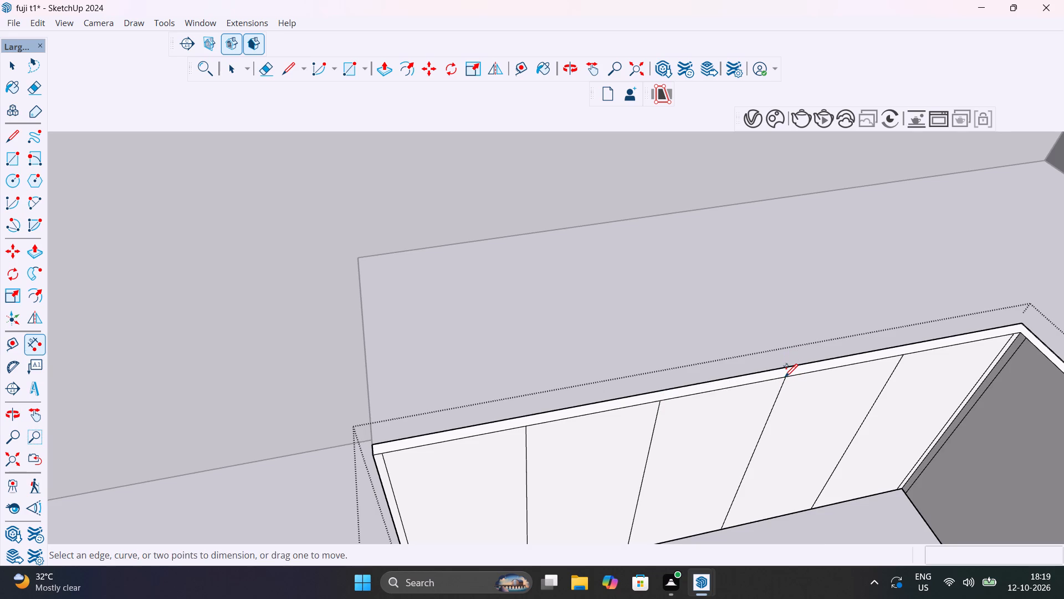
{"action": "scroll", "coordinate": [785, 376], "scroll_direction": "down", "scroll_amount": 13}
{"action": "middle_click_drag", "start_coordinate": [784, 390], "coordinate": [750, 250], "text": "shift"}
{"action": "key", "text": "space"}
Select the four intermediate division lines on this panel face and copy them 4 mm toward the inner corner.
{"action": "scroll", "coordinate": [734, 256], "scroll_direction": "up", "scroll_amount": 6}
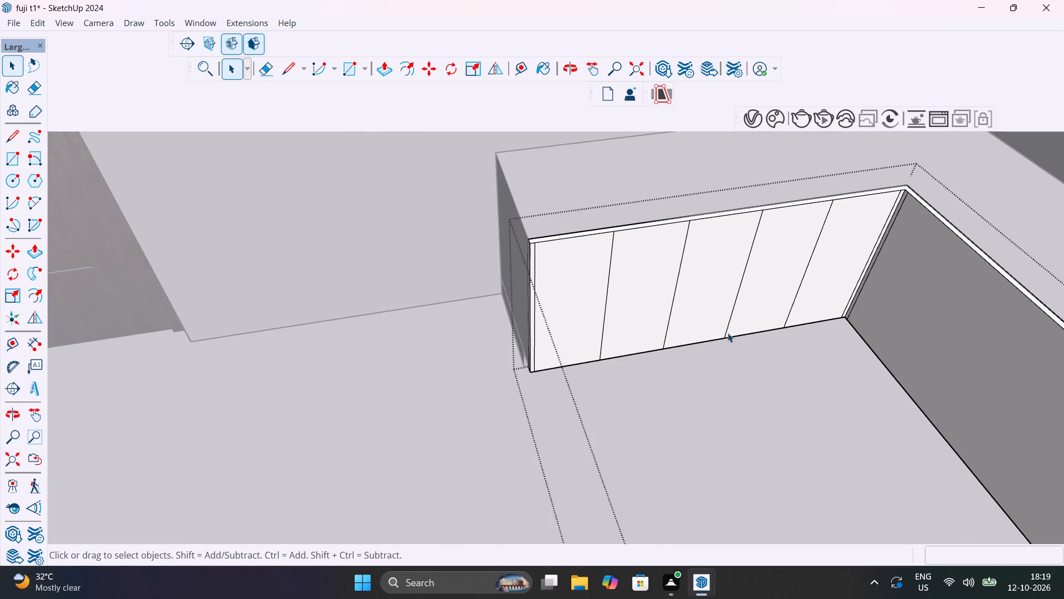
{"action": "middle_click_drag", "start_coordinate": [728, 333], "coordinate": [624, 243]}
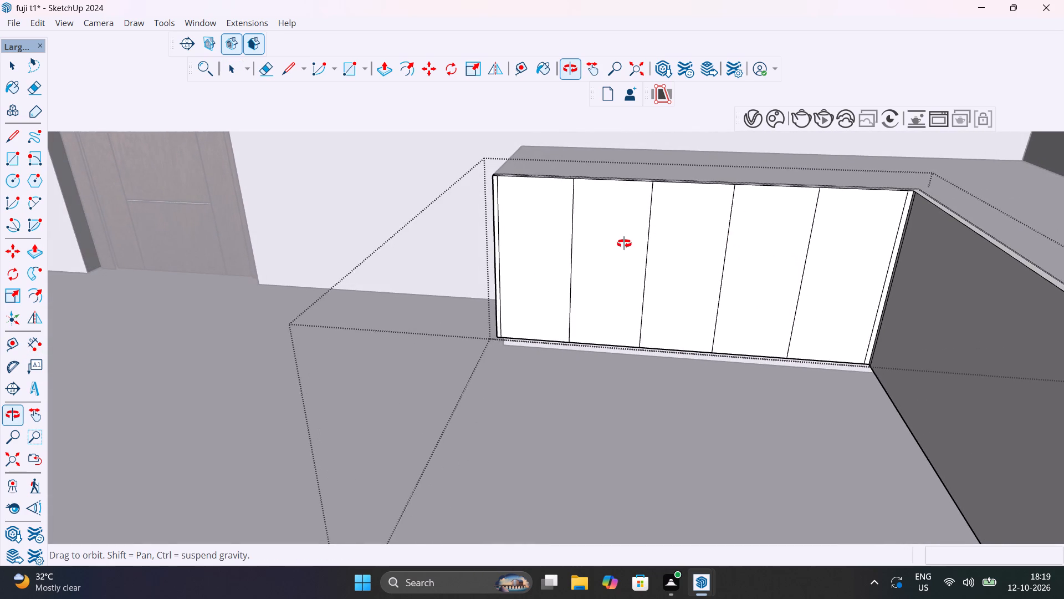
{"action": "middle_click_drag", "start_coordinate": [624, 243], "coordinate": [653, 331]}
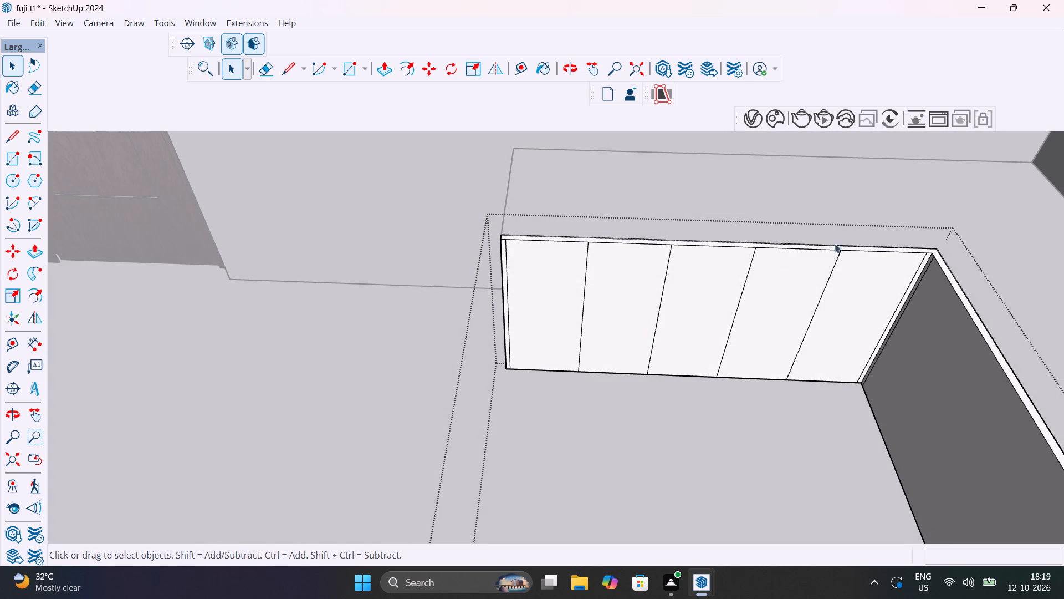
{"action": "scroll", "coordinate": [851, 267], "scroll_direction": "up", "scroll_amount": 10}
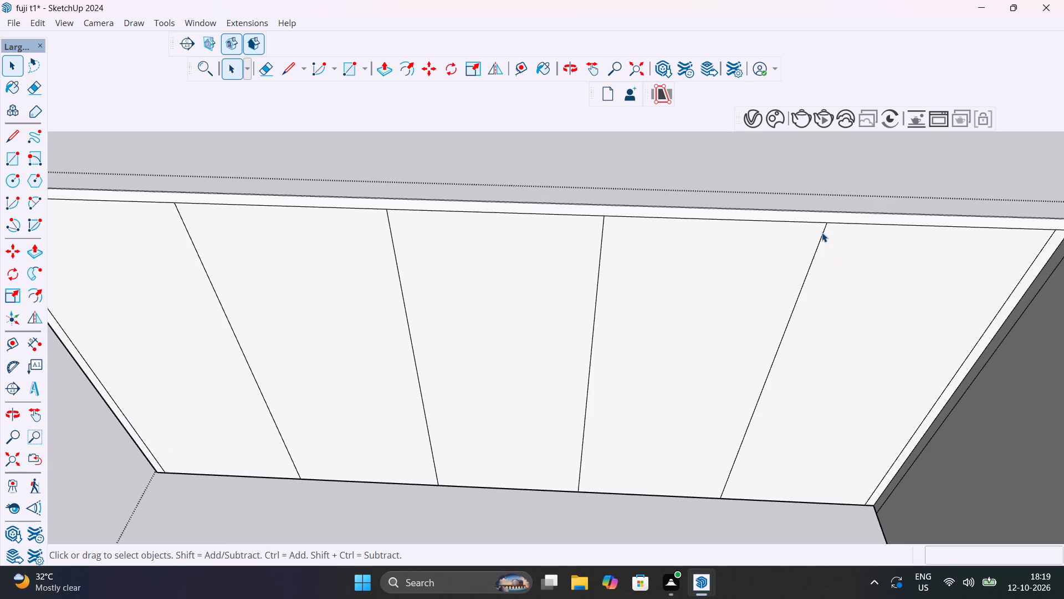
{"action": "left_click", "coordinate": [822, 233]}
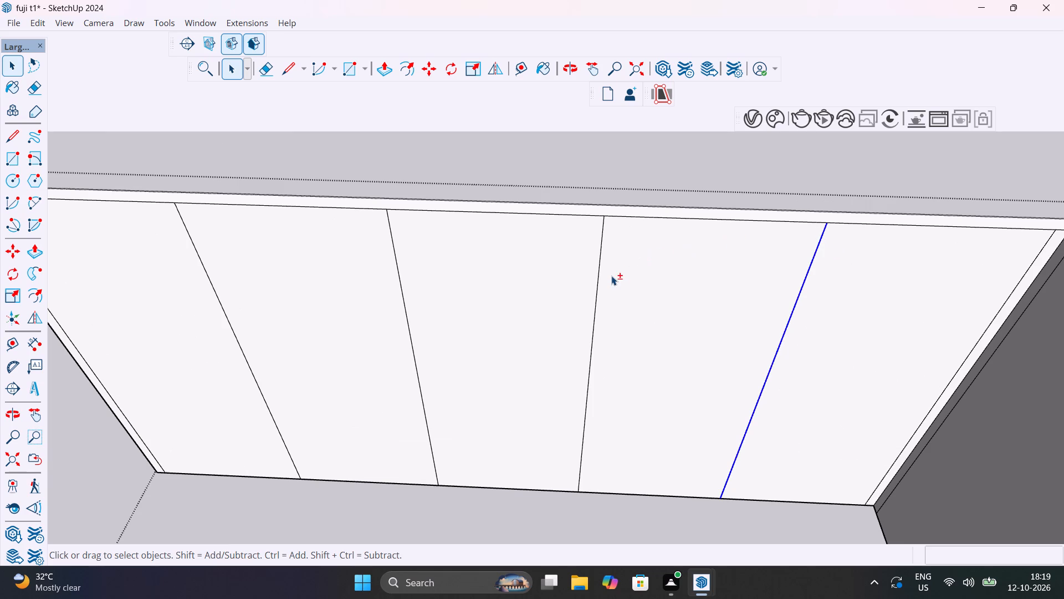
{"action": "left_click", "coordinate": [597, 299], "text": "shift"}
{"action": "middle_click_drag", "start_coordinate": [559, 293], "coordinate": [823, 288], "text": "shift"}
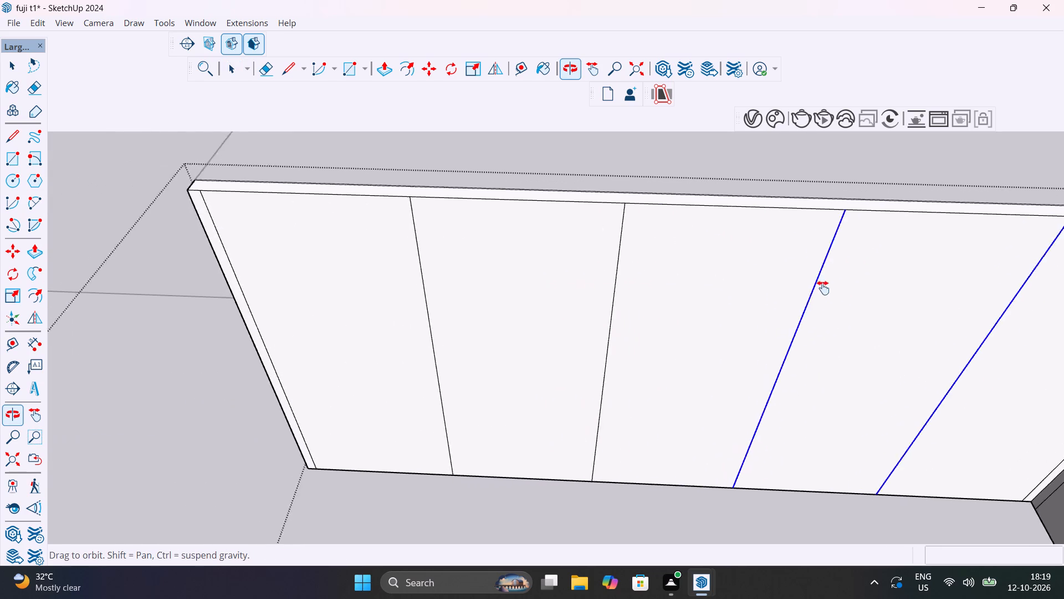
{"action": "middle_click_drag", "start_coordinate": [823, 288], "coordinate": [836, 288], "text": "shift"}
{"action": "left_click", "coordinate": [682, 251], "text": "shift"}
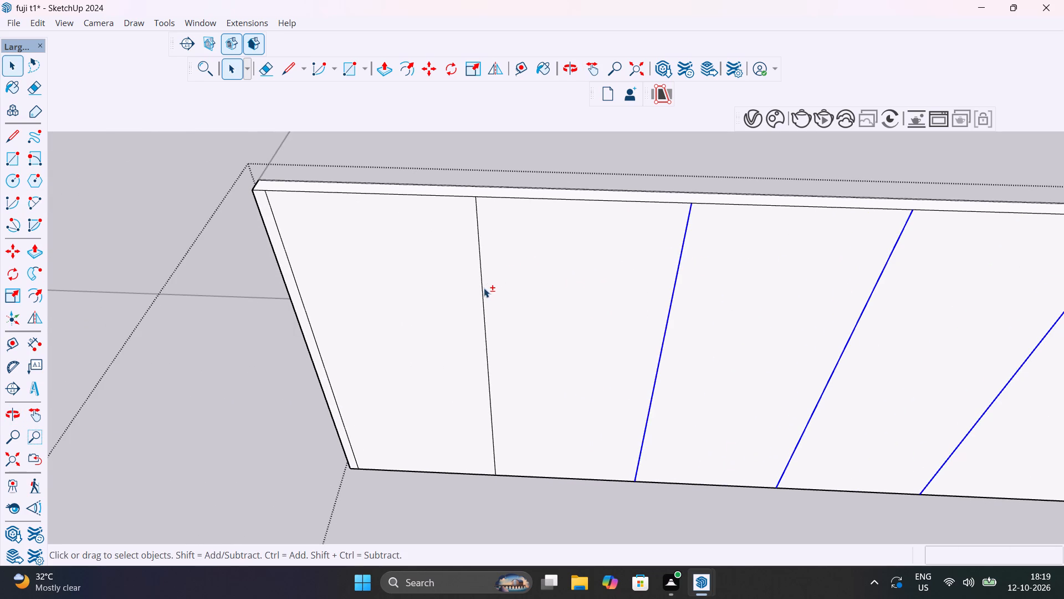
{"action": "left_click", "coordinate": [483, 293], "text": "shift"}
{"action": "key", "text": "m"}
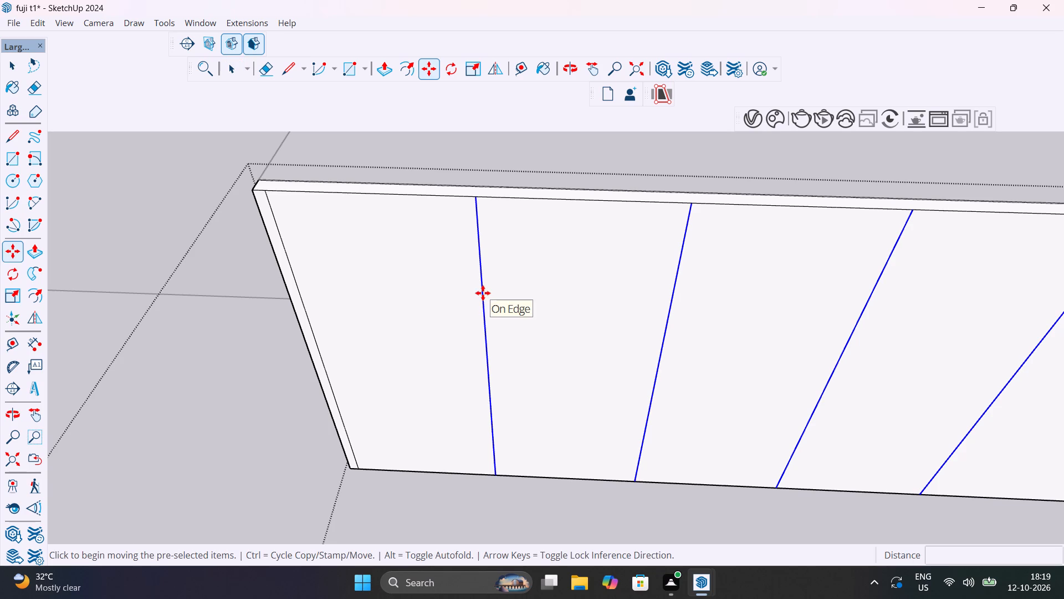
{"action": "left_click", "coordinate": [474, 197]}
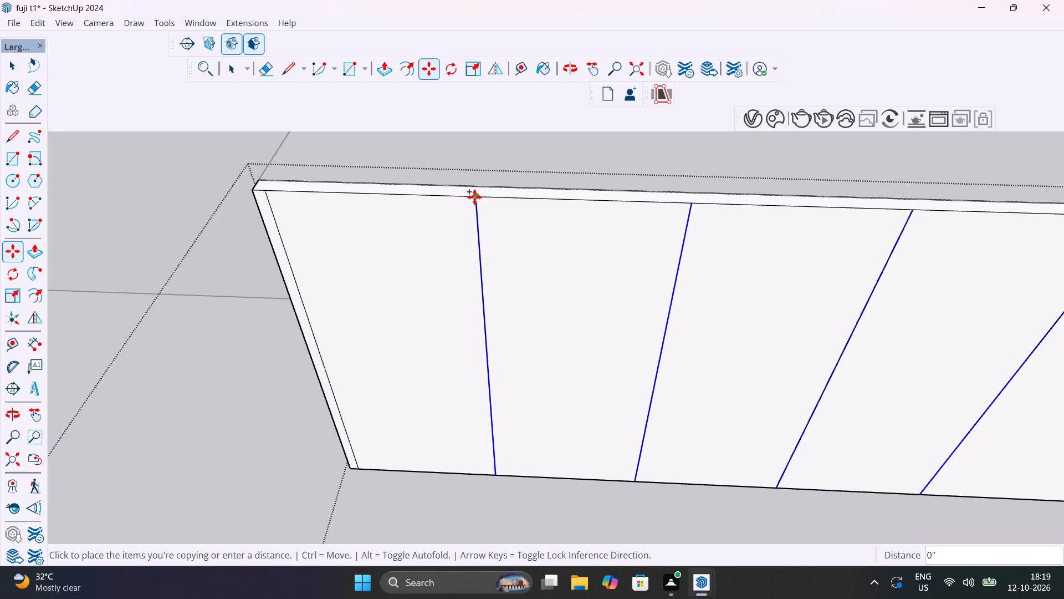
{"action": "type", "text": "4MM"}
{"action": "key", "text": "Return"}
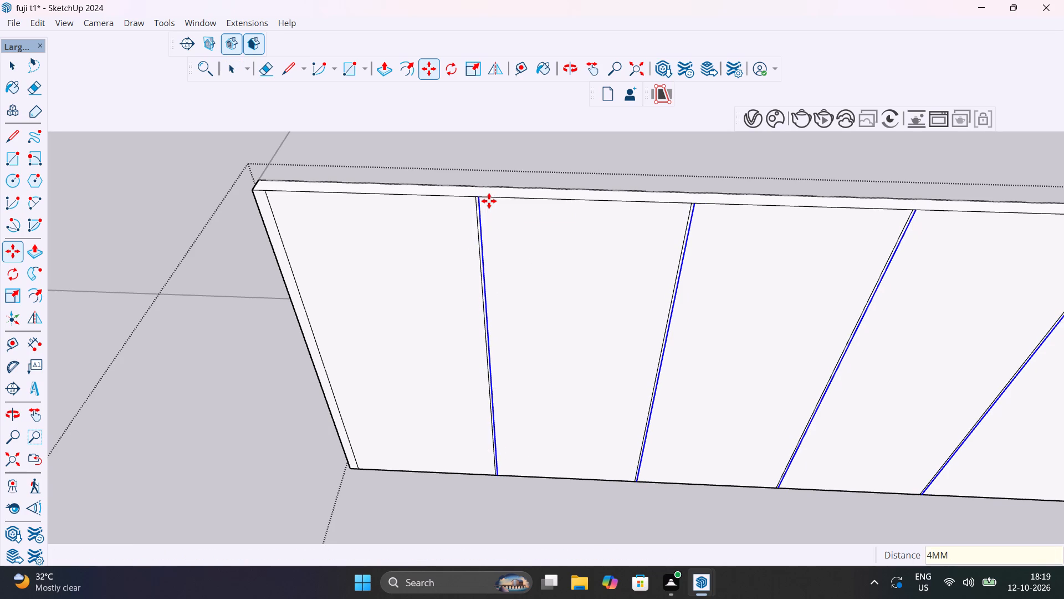
Copy the four selected gap lines 8 mm back toward the outer end of the entrance-door wall leg's panel face.
{"action": "scroll", "coordinate": [484, 199], "scroll_direction": "up", "scroll_amount": 5}
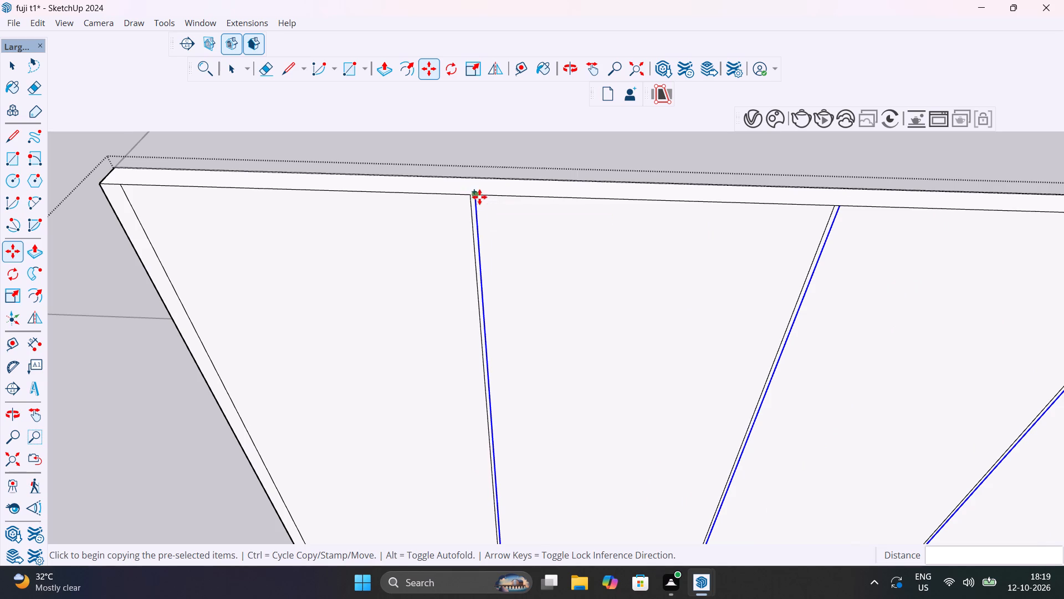
{"action": "left_click", "coordinate": [476, 196]}
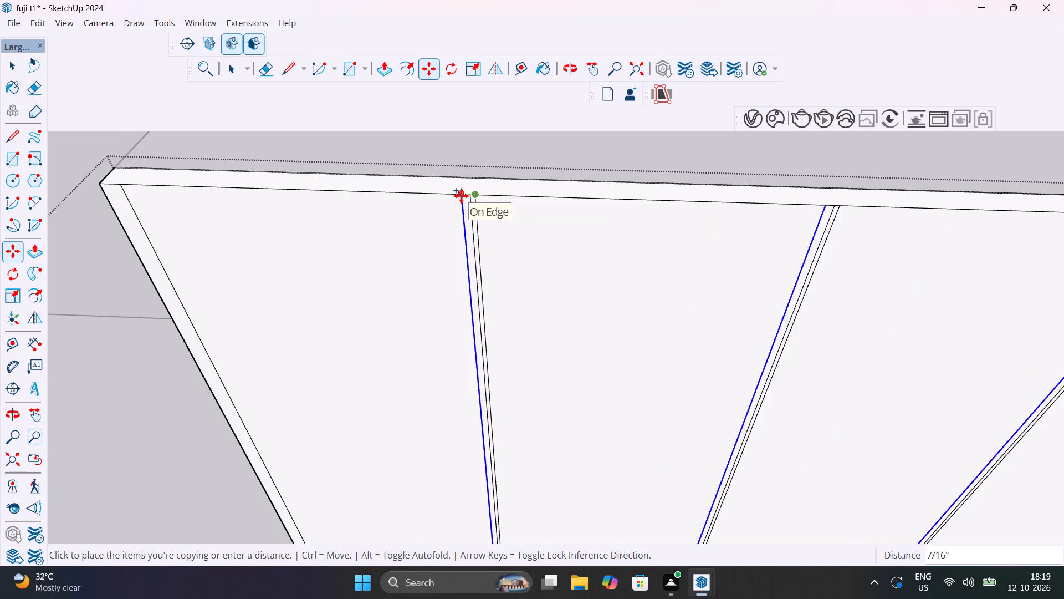
{"action": "type", "text": "8MM"}
{"action": "key", "text": "Return"}
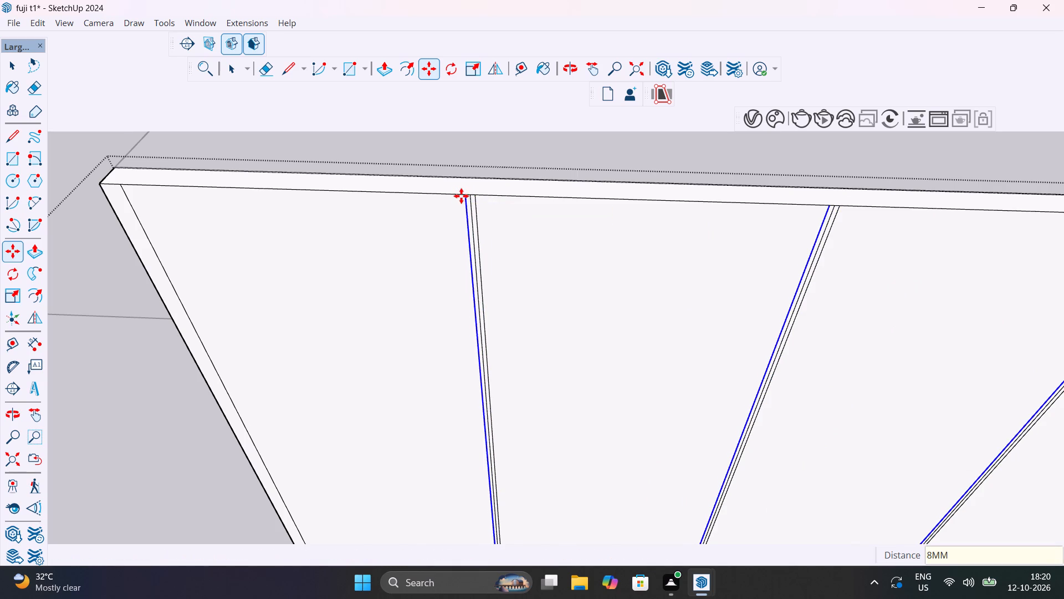
{"action": "key", "text": "space"}
Delete the middle line from each of the three gaps nearest the inner corner, keeping the two outer lines.
{"action": "scroll", "coordinate": [465, 227], "scroll_direction": "down", "scroll_amount": 13}
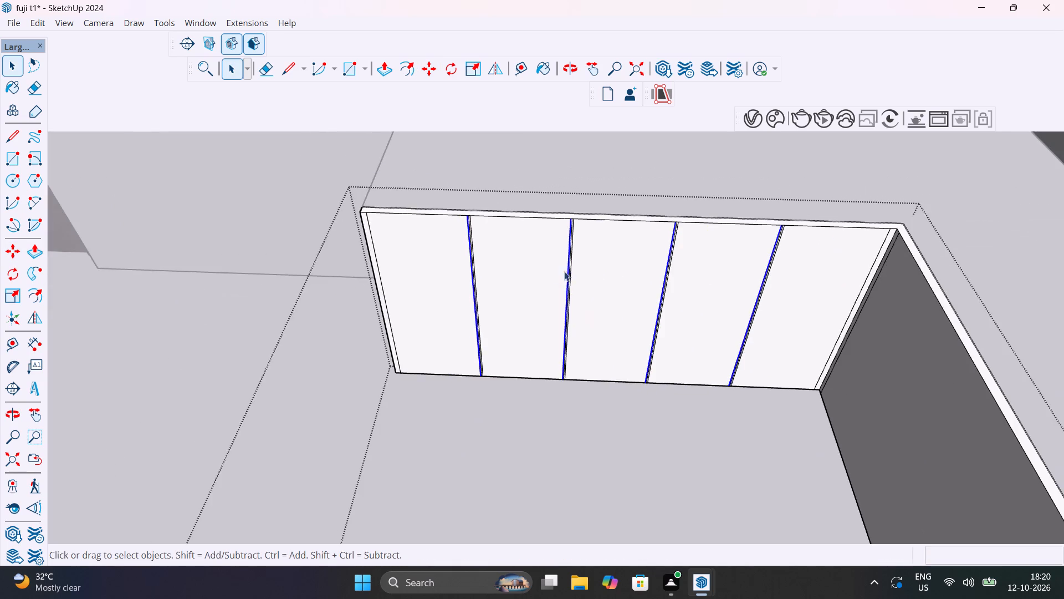
{"action": "middle_click_drag", "start_coordinate": [591, 270], "coordinate": [573, 239]}
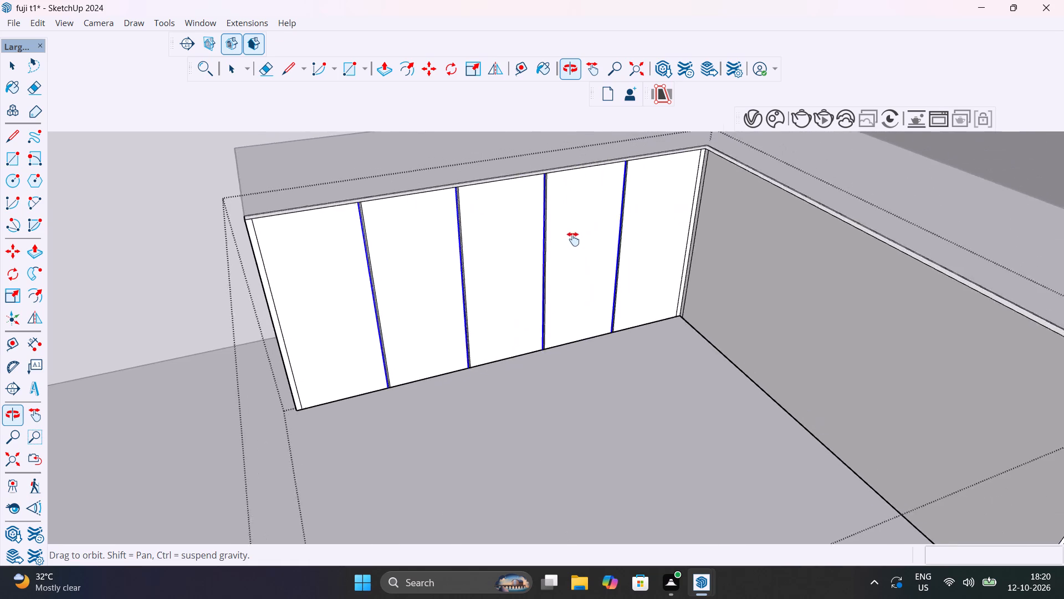
{"action": "middle_click_drag", "start_coordinate": [573, 239], "coordinate": [572, 240]}
{"action": "scroll", "coordinate": [494, 184], "scroll_direction": "up", "scroll_amount": 6}
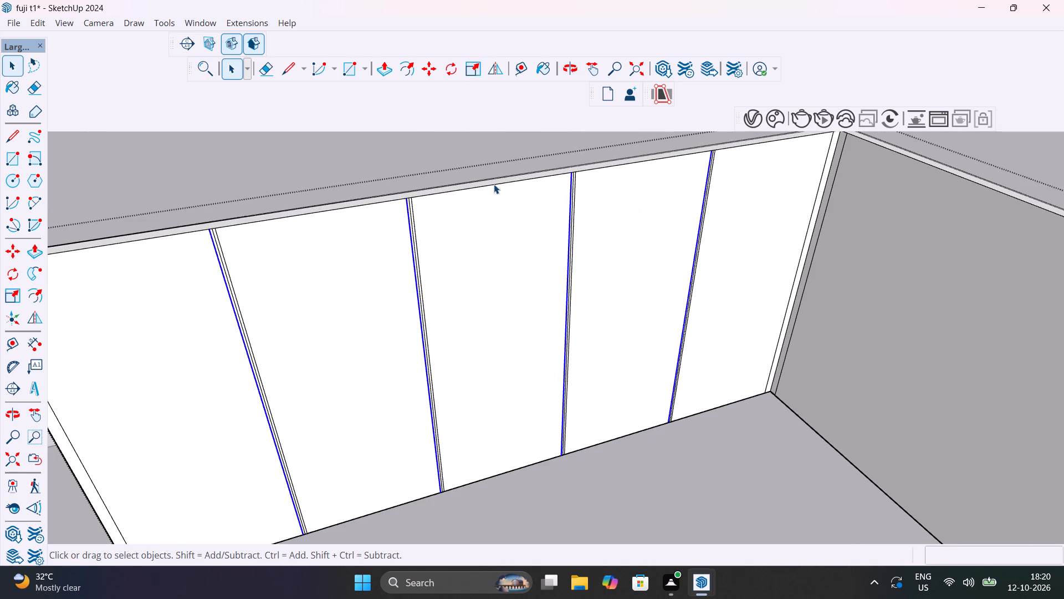
{"action": "left_click", "coordinate": [494, 184]}
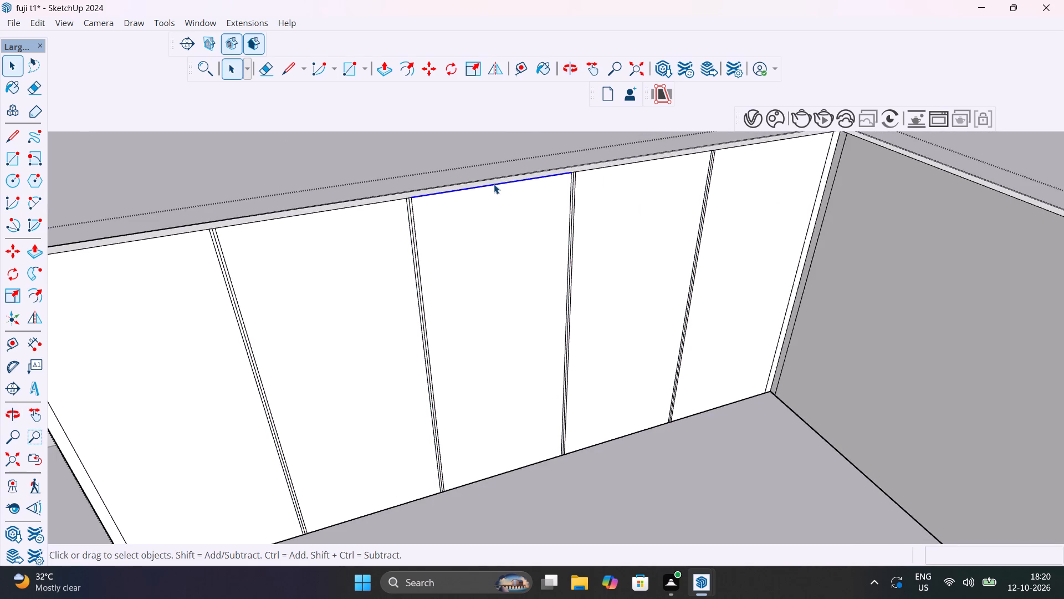
{"action": "scroll", "coordinate": [493, 236], "scroll_direction": "down", "scroll_amount": 9}
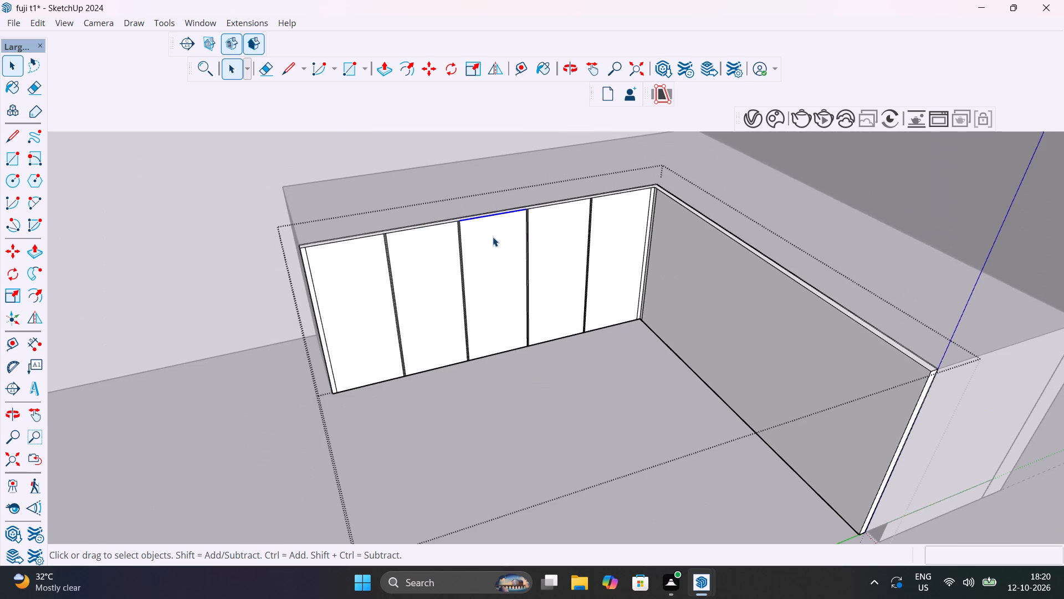
{"action": "middle_click_drag", "start_coordinate": [493, 237], "coordinate": [497, 327]}
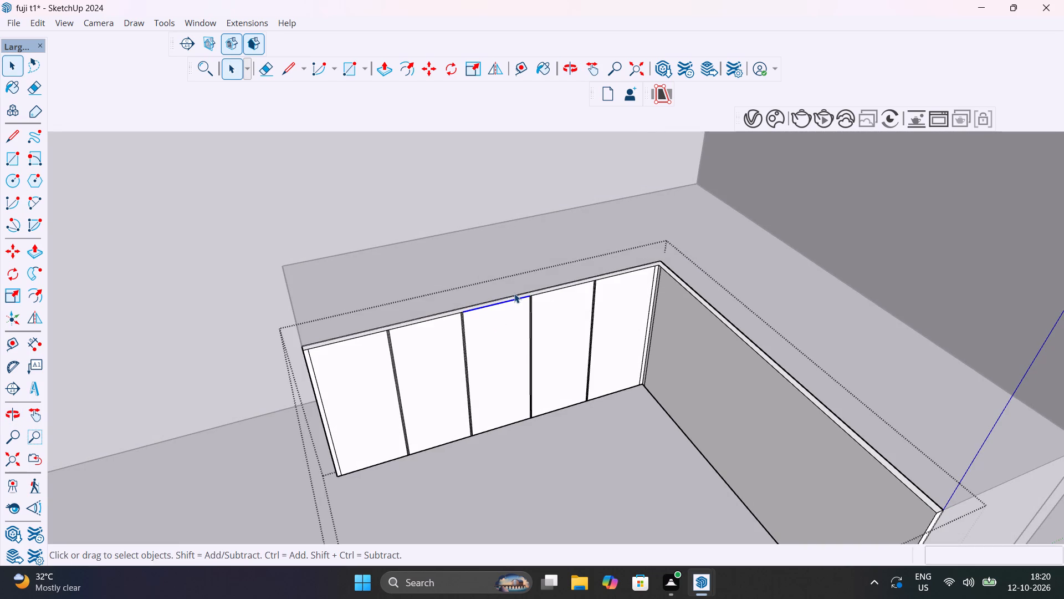
{"action": "scroll", "coordinate": [514, 293], "scroll_direction": "up", "scroll_amount": 5}
{"action": "scroll", "coordinate": [514, 293], "scroll_direction": "down", "scroll_amount": 6}
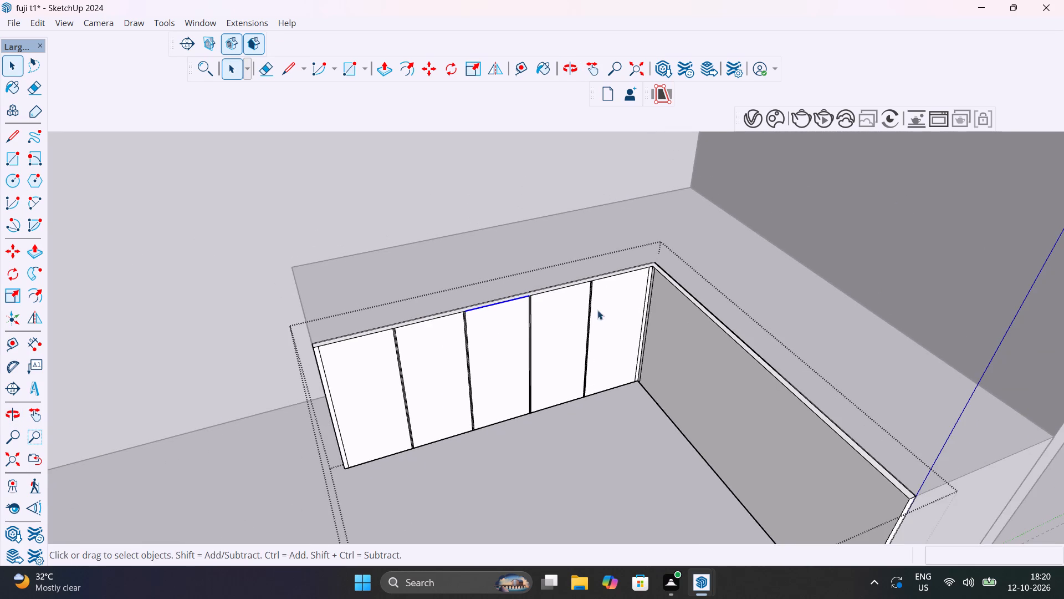
{"action": "scroll", "coordinate": [594, 287], "scroll_direction": "up", "scroll_amount": 12}
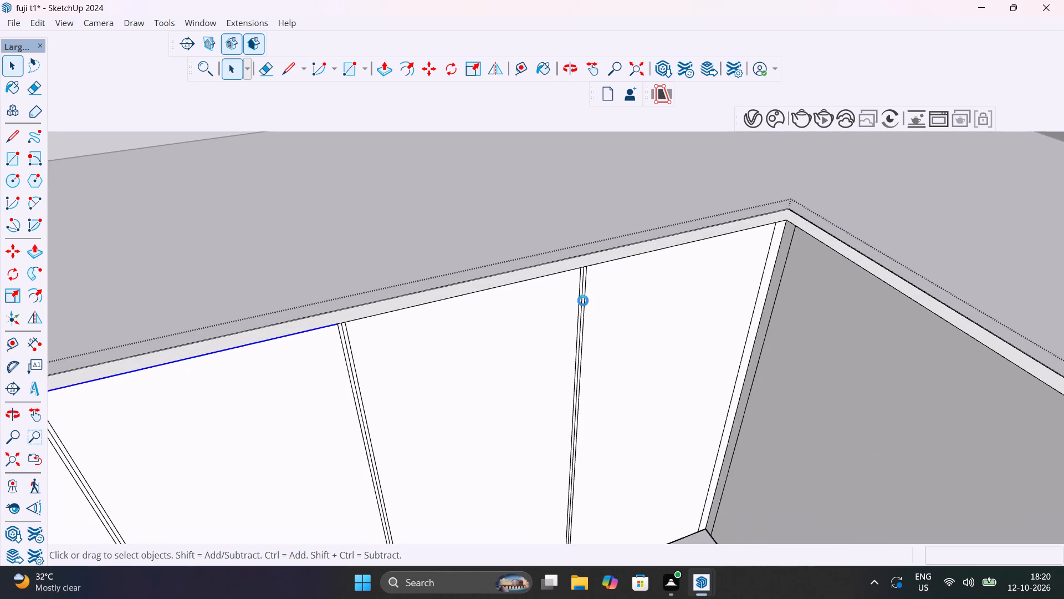
{"action": "left_click", "coordinate": [583, 301]}
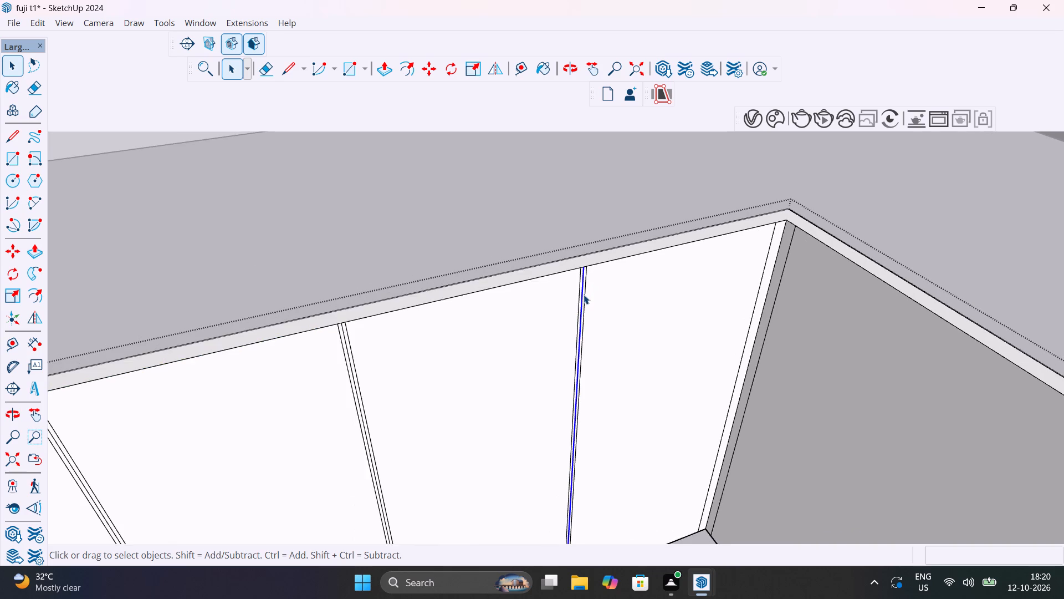
{"action": "key", "text": "Delete"}
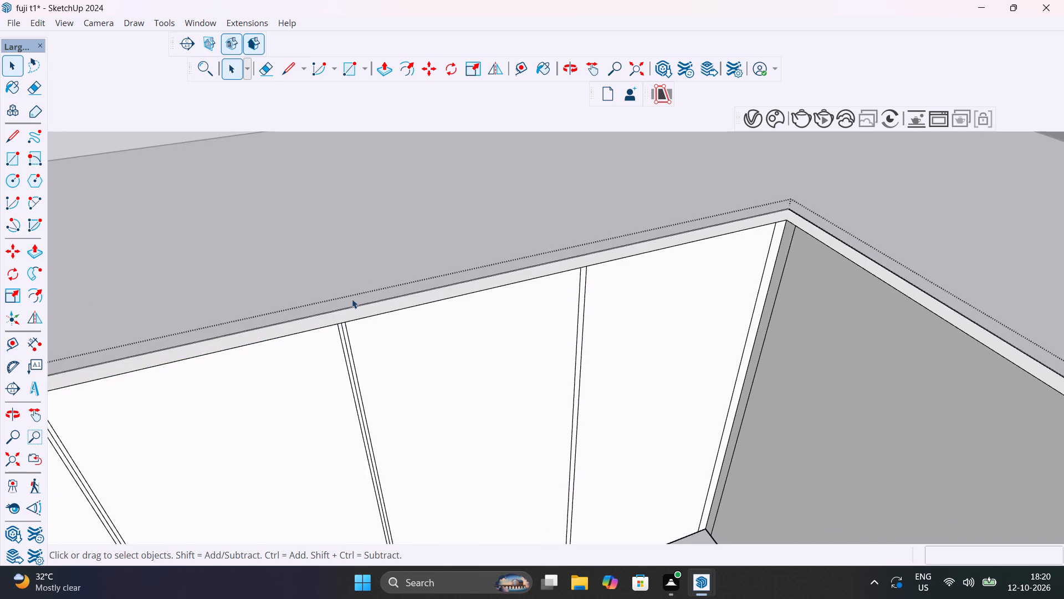
{"action": "left_click", "coordinate": [344, 335]}
{"action": "key", "text": "Delete"}
{"action": "scroll", "coordinate": [344, 335], "scroll_direction": "down", "scroll_amount": 9}
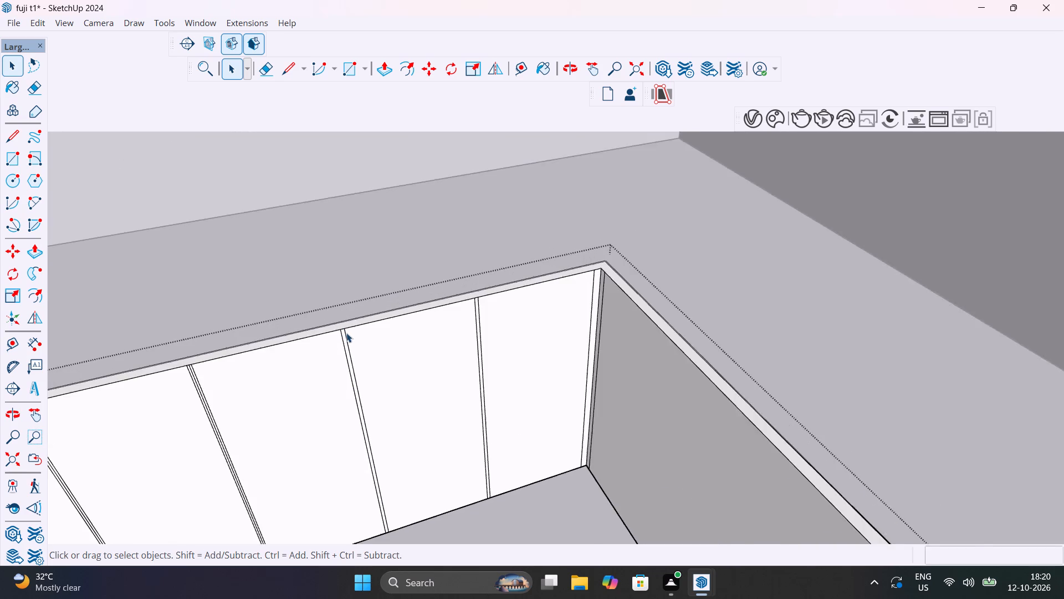
{"action": "scroll", "coordinate": [346, 333], "scroll_direction": "down", "scroll_amount": 2}
{"action": "scroll", "coordinate": [243, 358], "scroll_direction": "up", "scroll_amount": 16}
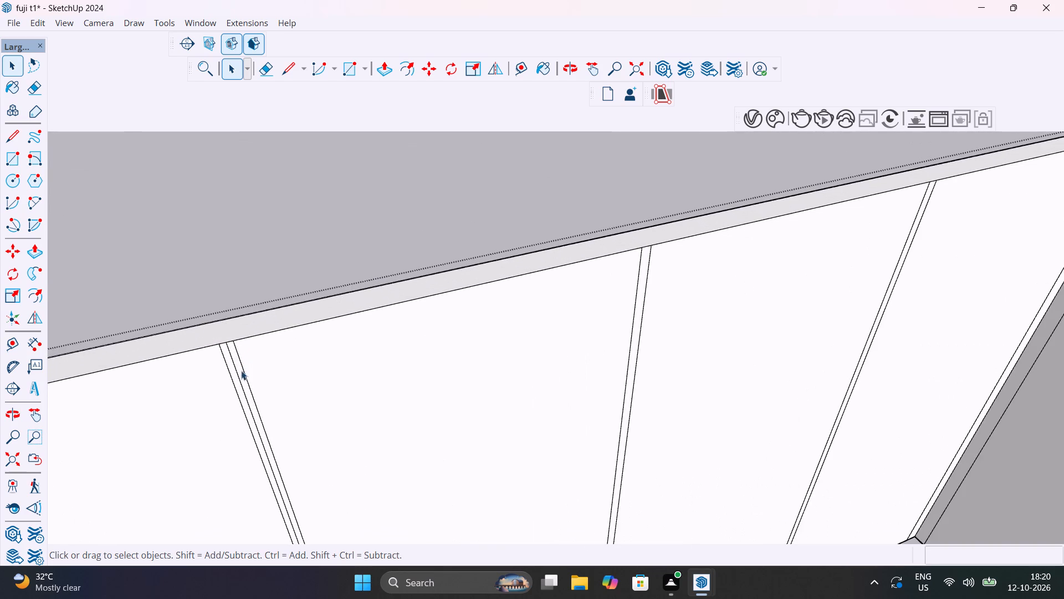
{"action": "left_click", "coordinate": [239, 379]}
{"action": "scroll", "coordinate": [270, 368], "scroll_direction": "down", "scroll_amount": 7}
{"action": "key", "text": "Delete"}
{"action": "scroll", "coordinate": [247, 370], "scroll_direction": "down", "scroll_amount": 4}
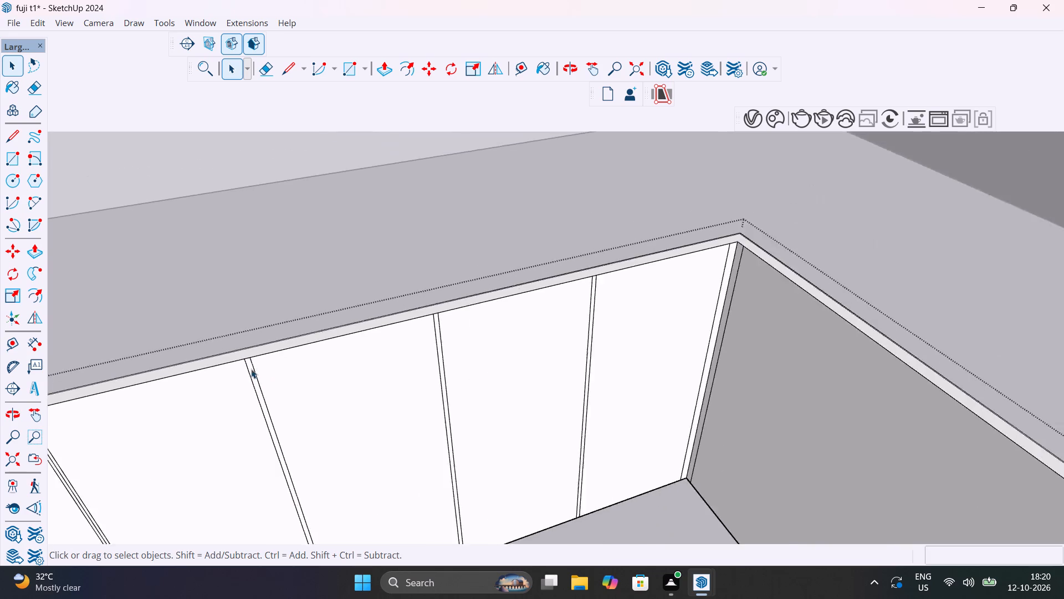
{"action": "scroll", "coordinate": [251, 369], "scroll_direction": "down", "scroll_amount": 9}
Delete the middle line from the remaining gap nearest the panel's outer end.
{"action": "middle_click_drag", "start_coordinate": [254, 376], "coordinate": [482, 210]}
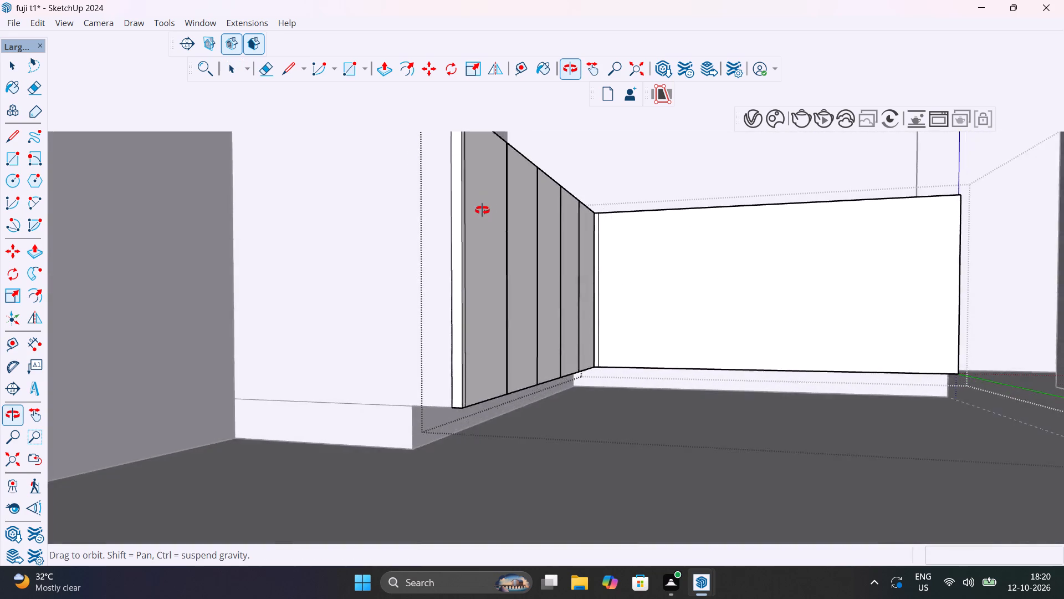
{"action": "middle_click_drag", "start_coordinate": [482, 210], "coordinate": [440, 219]}
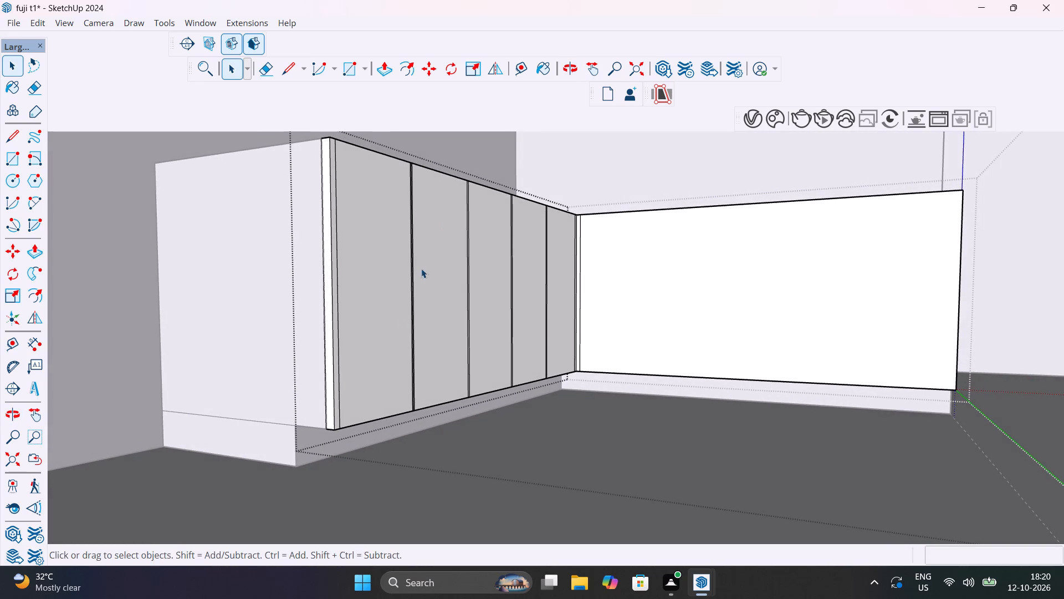
{"action": "scroll", "coordinate": [340, 425], "scroll_direction": "up", "scroll_amount": 6}
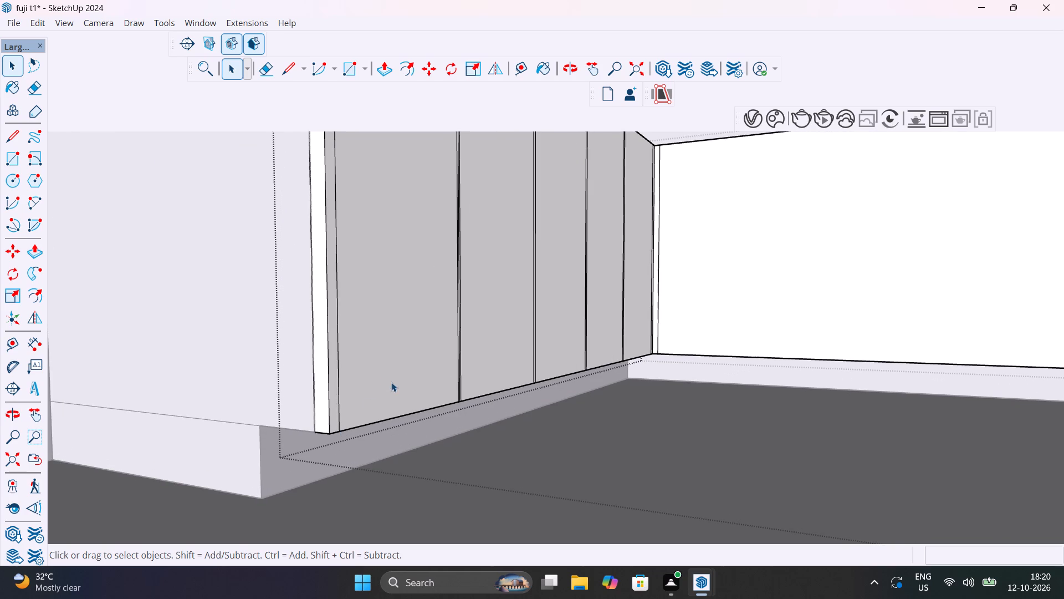
{"action": "middle_click_drag", "start_coordinate": [391, 382], "coordinate": [352, 523]}
{"action": "middle_click_drag", "start_coordinate": [441, 357], "coordinate": [381, 556]}
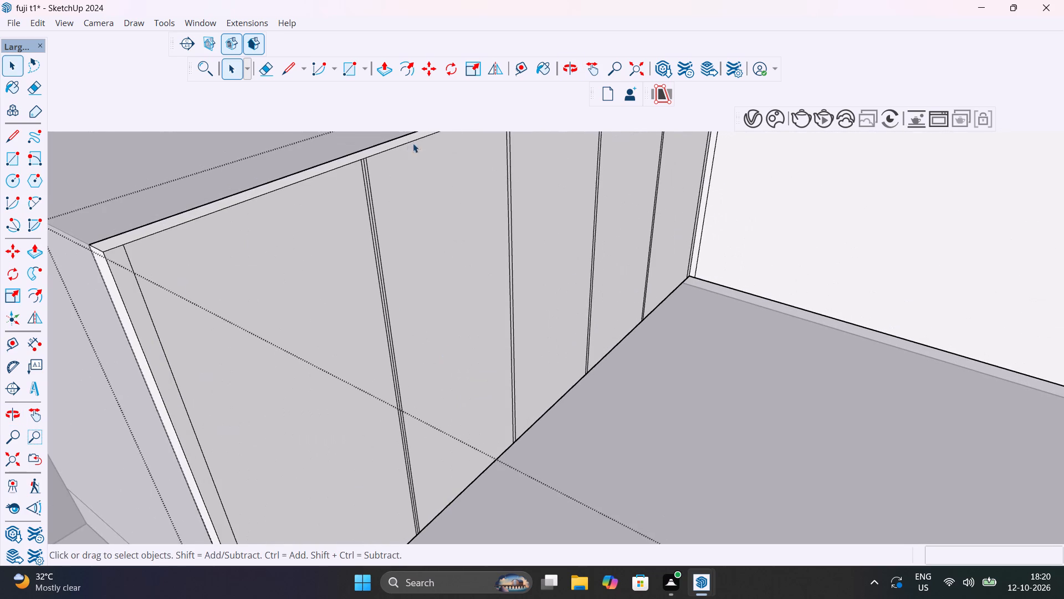
{"action": "scroll", "coordinate": [362, 160], "scroll_direction": "up", "scroll_amount": 16}
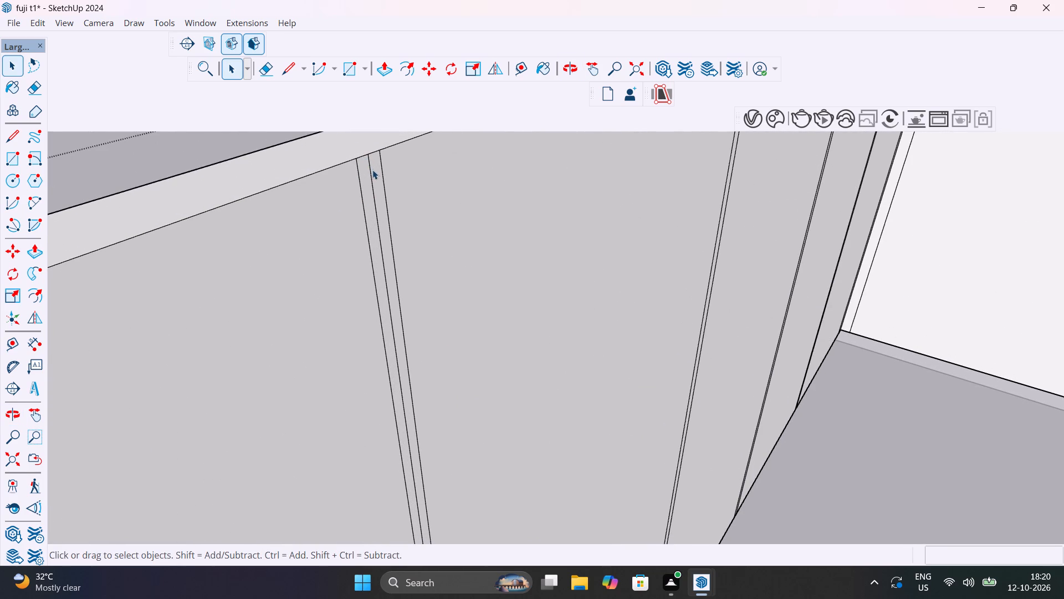
{"action": "left_click", "coordinate": [371, 176]}
{"action": "key", "text": "Delete"}
{"action": "scroll", "coordinate": [371, 176], "scroll_direction": "down", "scroll_amount": 5}
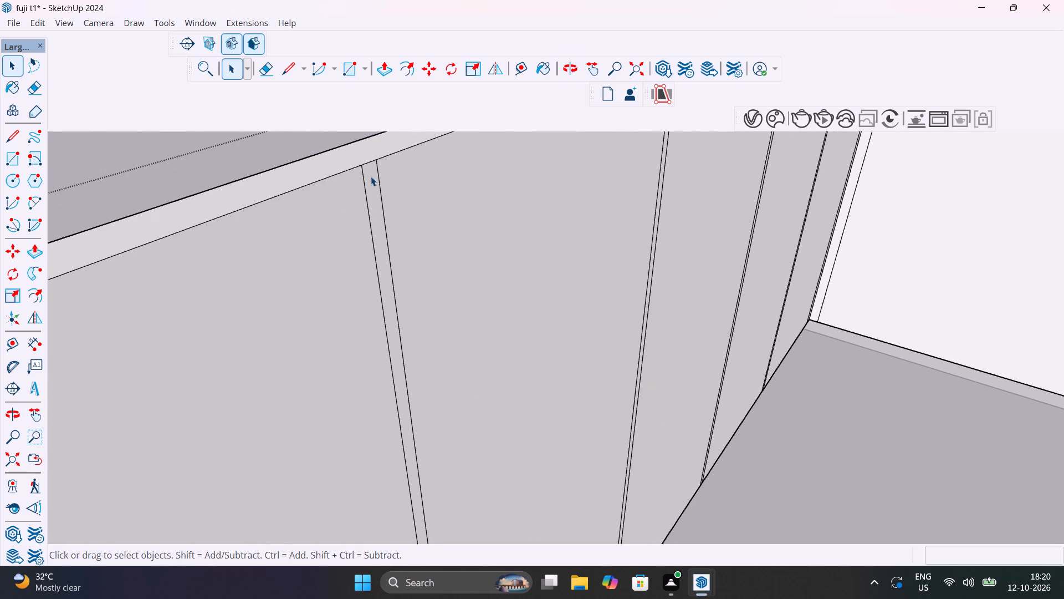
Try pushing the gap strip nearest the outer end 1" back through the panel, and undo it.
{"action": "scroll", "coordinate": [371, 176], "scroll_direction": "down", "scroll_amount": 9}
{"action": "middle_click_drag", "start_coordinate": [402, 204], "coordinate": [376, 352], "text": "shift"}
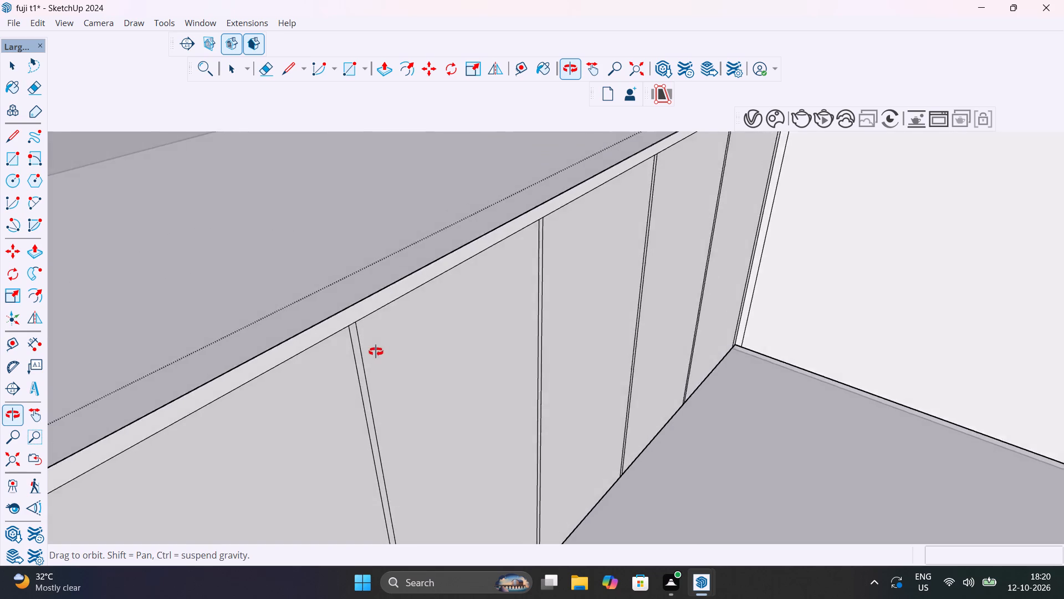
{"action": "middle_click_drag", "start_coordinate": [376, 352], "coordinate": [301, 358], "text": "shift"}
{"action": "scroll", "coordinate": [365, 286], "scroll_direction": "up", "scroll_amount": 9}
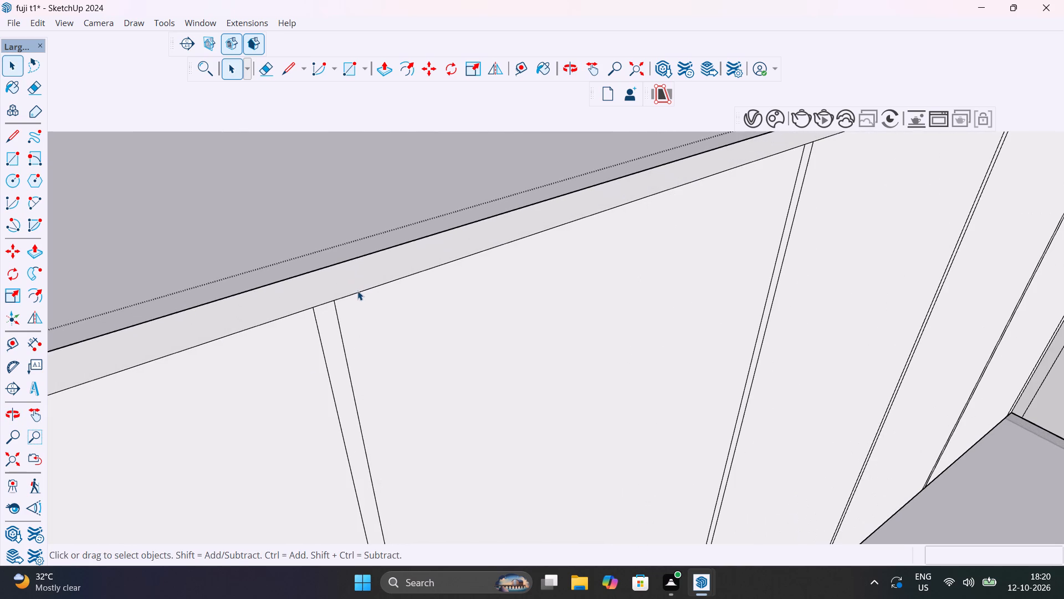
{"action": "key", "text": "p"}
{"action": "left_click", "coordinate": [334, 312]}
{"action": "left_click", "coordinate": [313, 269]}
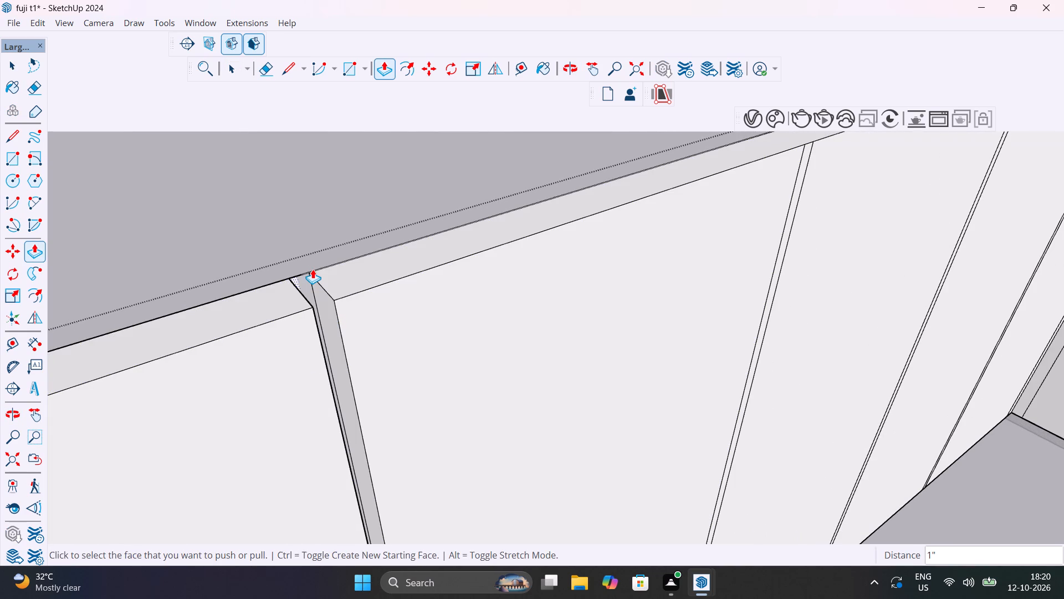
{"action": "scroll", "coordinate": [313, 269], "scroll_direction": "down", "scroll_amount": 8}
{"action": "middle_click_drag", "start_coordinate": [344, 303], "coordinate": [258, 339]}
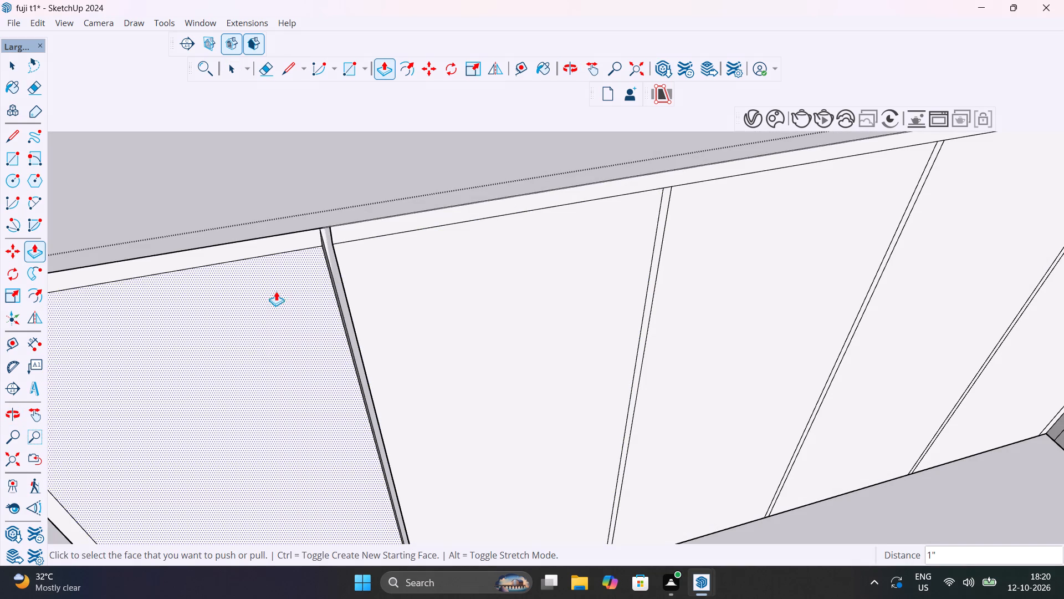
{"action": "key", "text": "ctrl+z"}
Push all four gap strips on the entrance-door wall leg back 1" through the panel thickness to separate five shutters.
{"action": "left_click", "coordinate": [331, 262]}
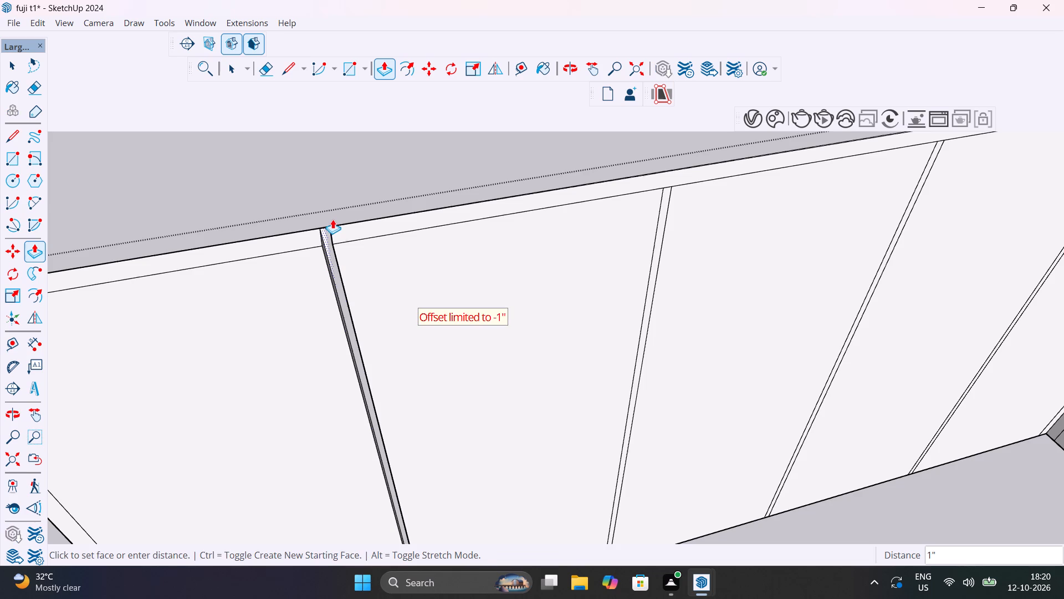
{"action": "left_click", "coordinate": [333, 219]}
{"action": "scroll", "coordinate": [377, 242], "scroll_direction": "down", "scroll_amount": 3}
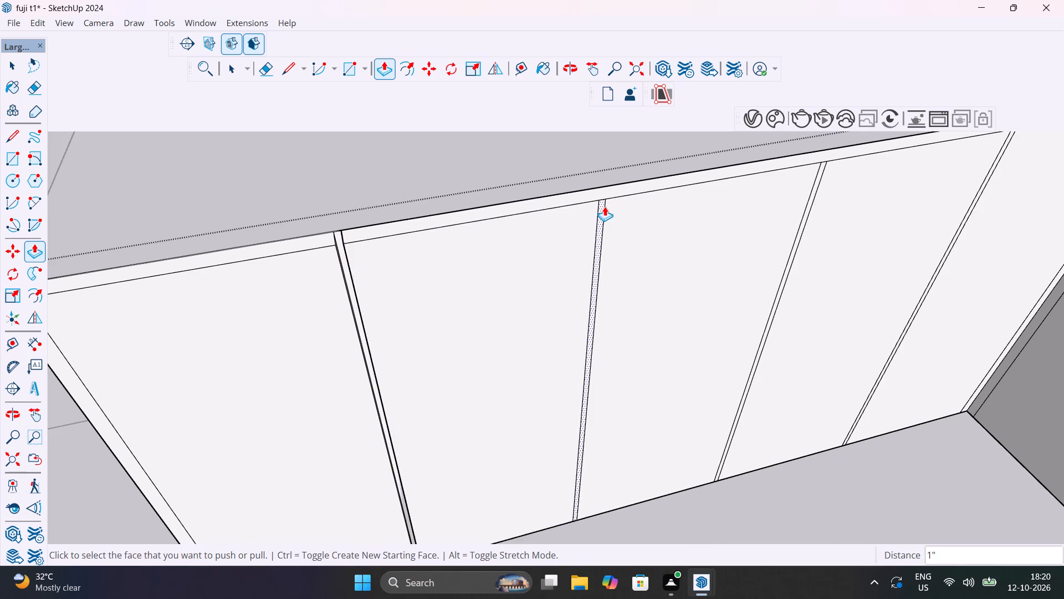
{"action": "scroll", "coordinate": [605, 206], "scroll_direction": "up", "scroll_amount": 11}
{"action": "double_click", "coordinate": [600, 215]}
{"action": "scroll", "coordinate": [600, 215], "scroll_direction": "down", "scroll_amount": 16}
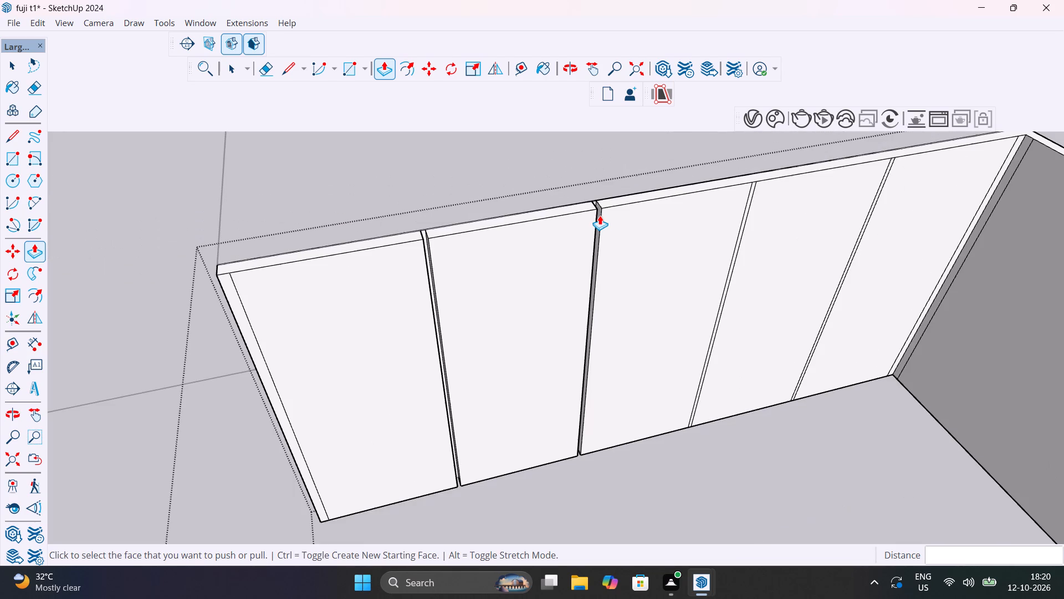
{"action": "scroll", "coordinate": [762, 187], "scroll_direction": "up", "scroll_amount": 11}
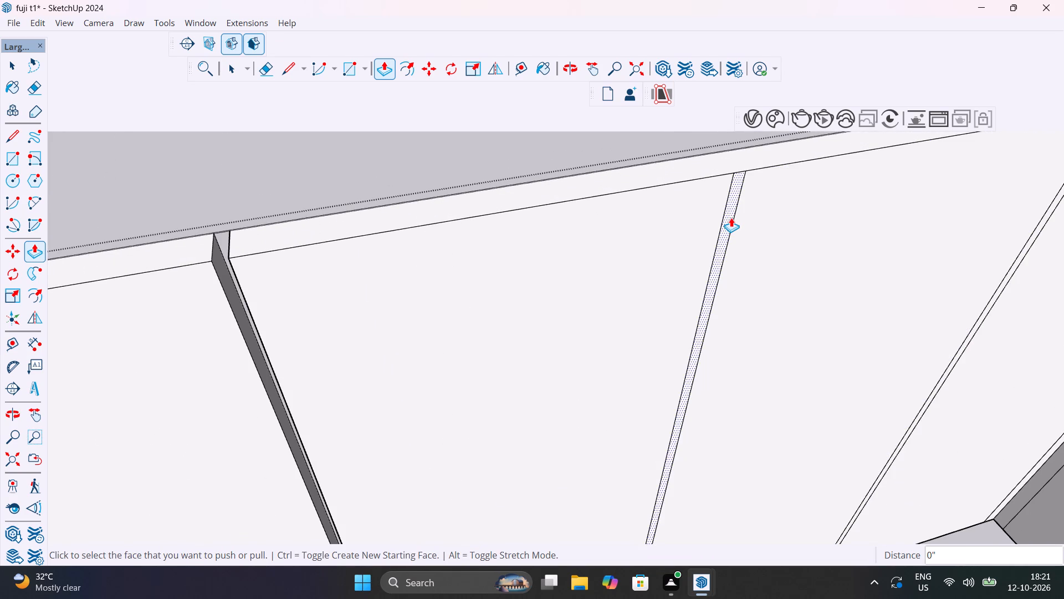
{"action": "double_click", "coordinate": [731, 217]}
{"action": "scroll", "coordinate": [731, 217], "scroll_direction": "down", "scroll_amount": 15}
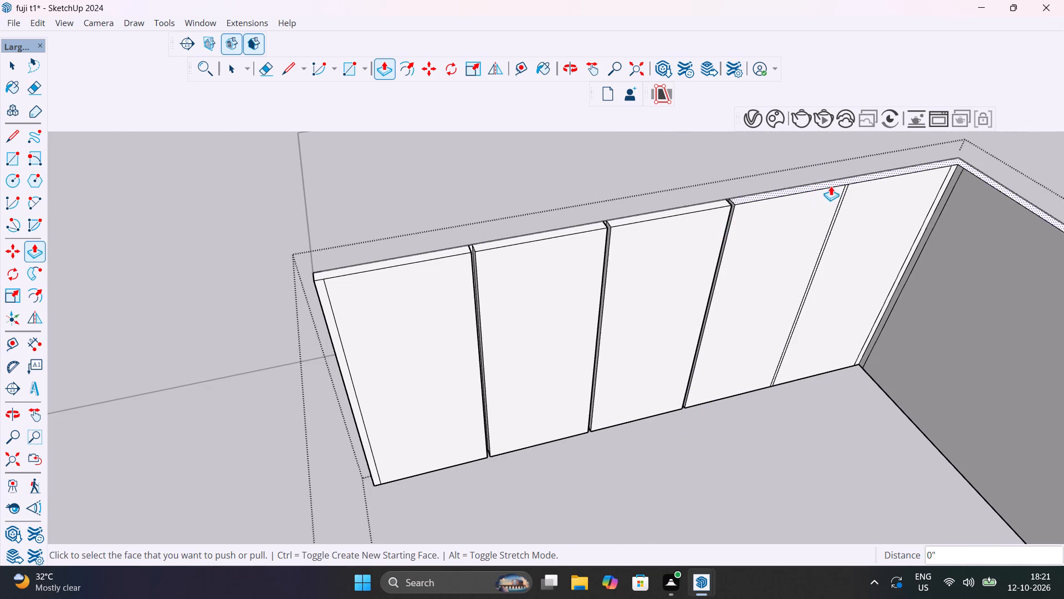
{"action": "scroll", "coordinate": [844, 183], "scroll_direction": "up", "scroll_amount": 16}
{"action": "double_click", "coordinate": [853, 197]}
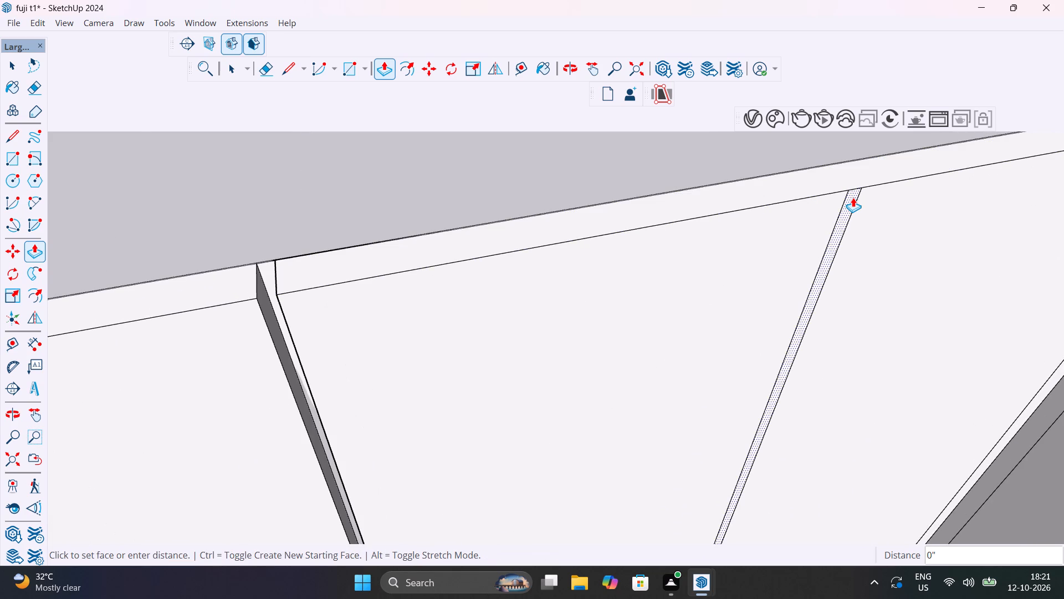
{"action": "double_click", "coordinate": [853, 197]}
{"action": "scroll", "coordinate": [853, 197], "scroll_direction": "down", "scroll_amount": 14}
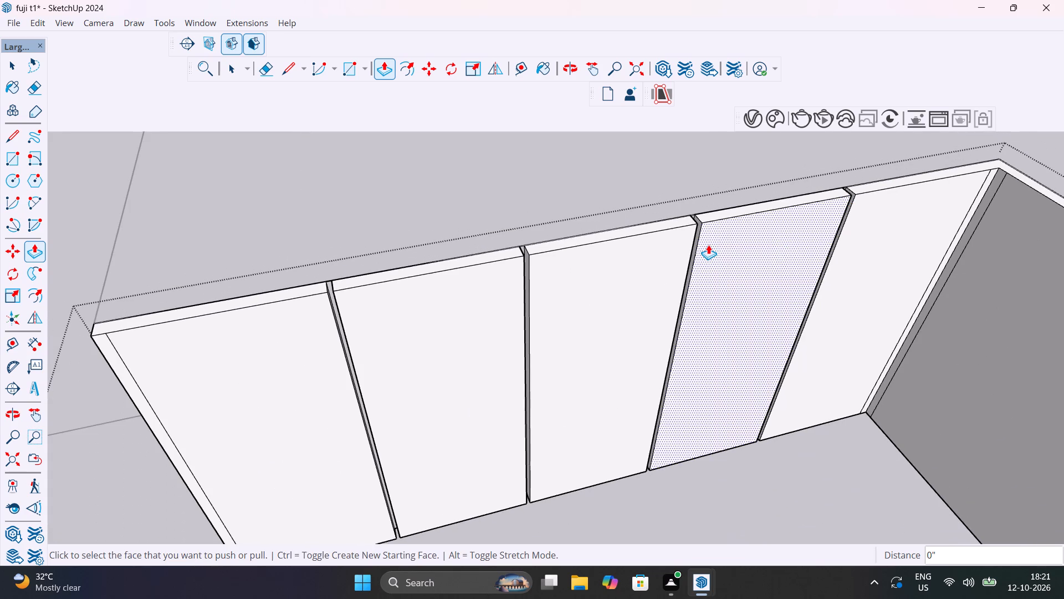
Close the panel's group editing and return to the whole house model around the counter.
{"action": "key", "text": "space"}
{"action": "scroll", "coordinate": [704, 243], "scroll_direction": "down", "scroll_amount": 15}
{"action": "scroll", "coordinate": [700, 242], "scroll_direction": "down", "scroll_amount": 9}
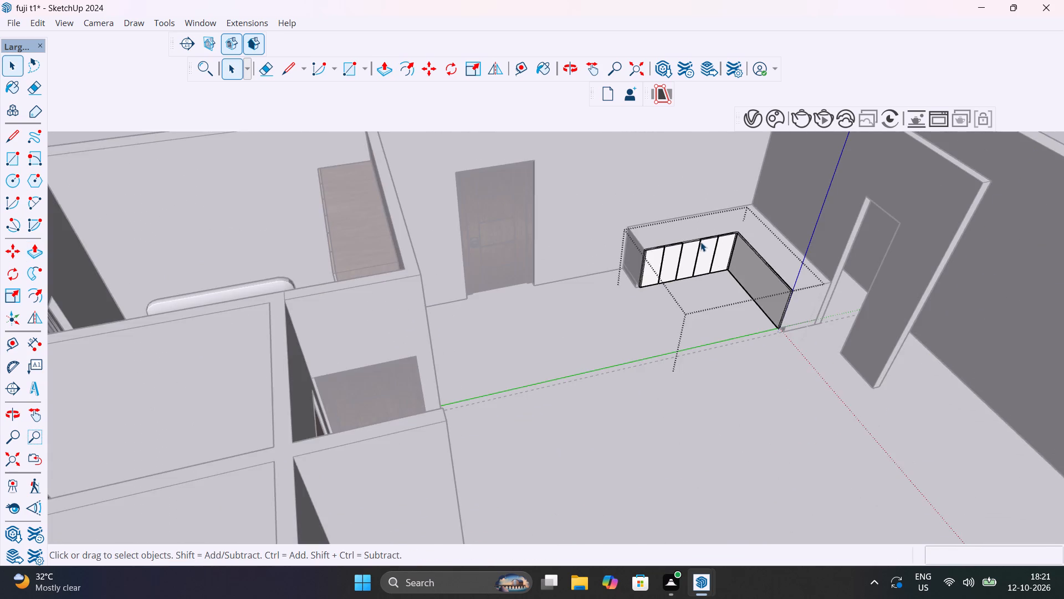
{"action": "scroll", "coordinate": [700, 242], "scroll_direction": "down", "scroll_amount": 7}
{"action": "left_click", "coordinate": [907, 192]}
{"action": "scroll", "coordinate": [726, 236], "scroll_direction": "up", "scroll_amount": 8}
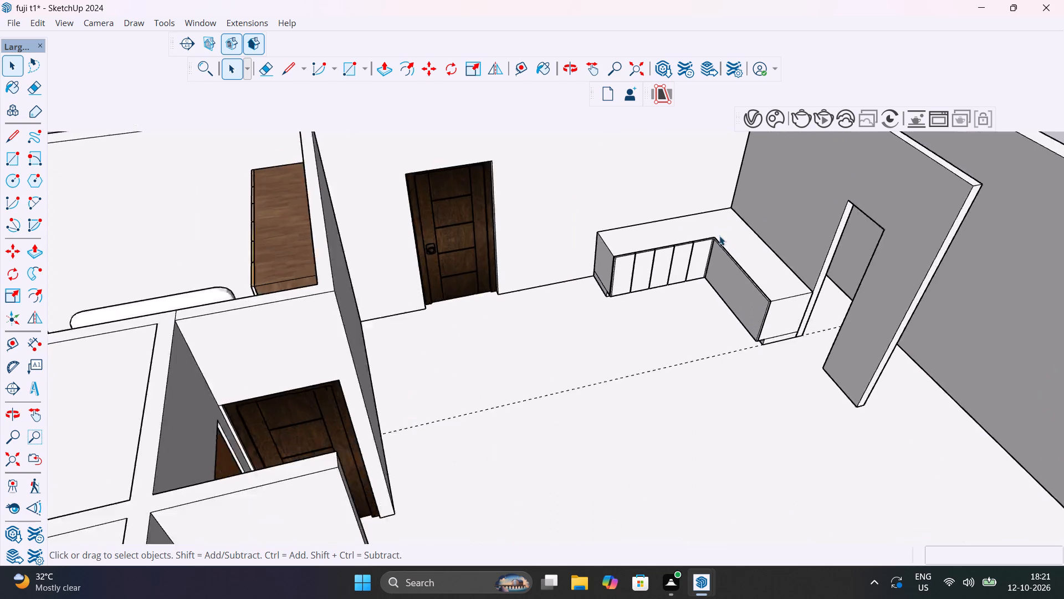
Save the house model with the five separated shutters on the L-shaped counter.
{"action": "scroll", "coordinate": [719, 236], "scroll_direction": "up", "scroll_amount": 11}
{"action": "middle_click_drag", "start_coordinate": [637, 293], "coordinate": [683, 185]}
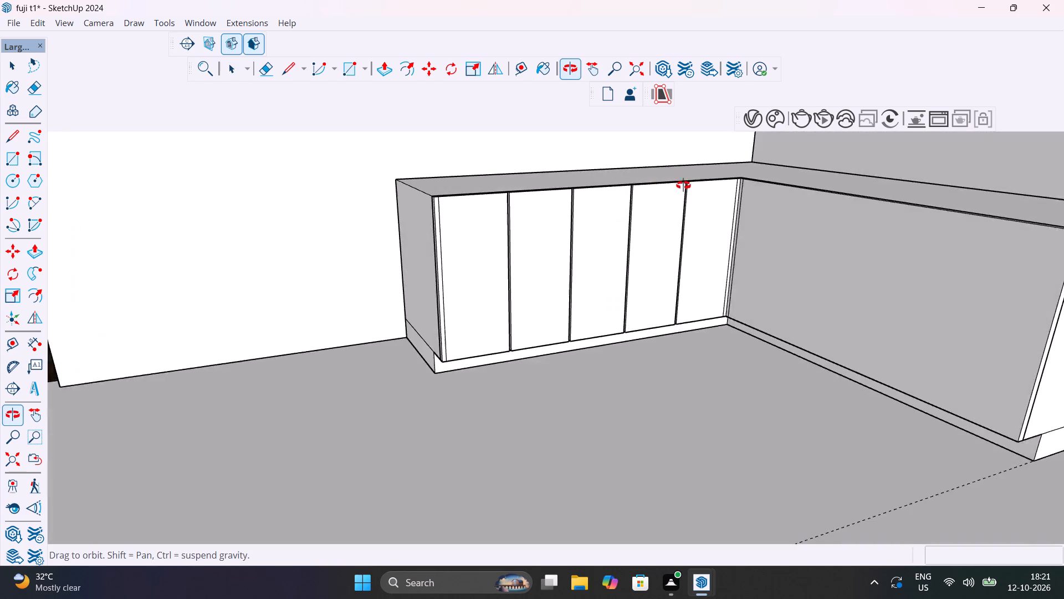
{"action": "middle_click_drag", "start_coordinate": [683, 185], "coordinate": [762, 214]}
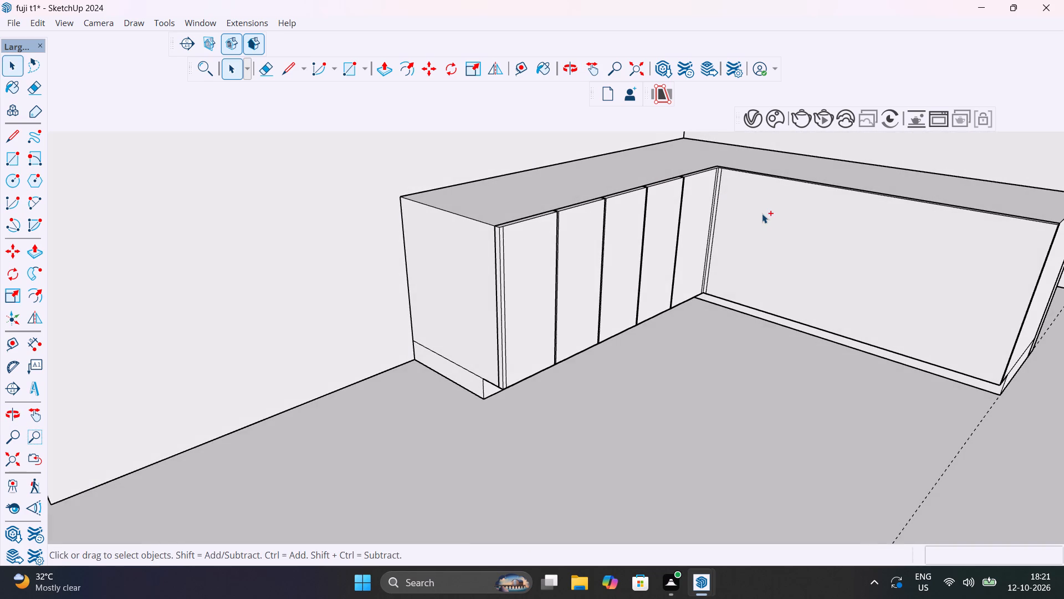
{"action": "key", "text": "ctrl+s"}
Examine the L-shaped counter's inner corner, where the shutter leg meets the undivided front panel, from several angles and distances.
{"action": "left_click", "coordinate": [648, 292]}
{"action": "scroll", "coordinate": [727, 173], "scroll_direction": "up", "scroll_amount": 10}
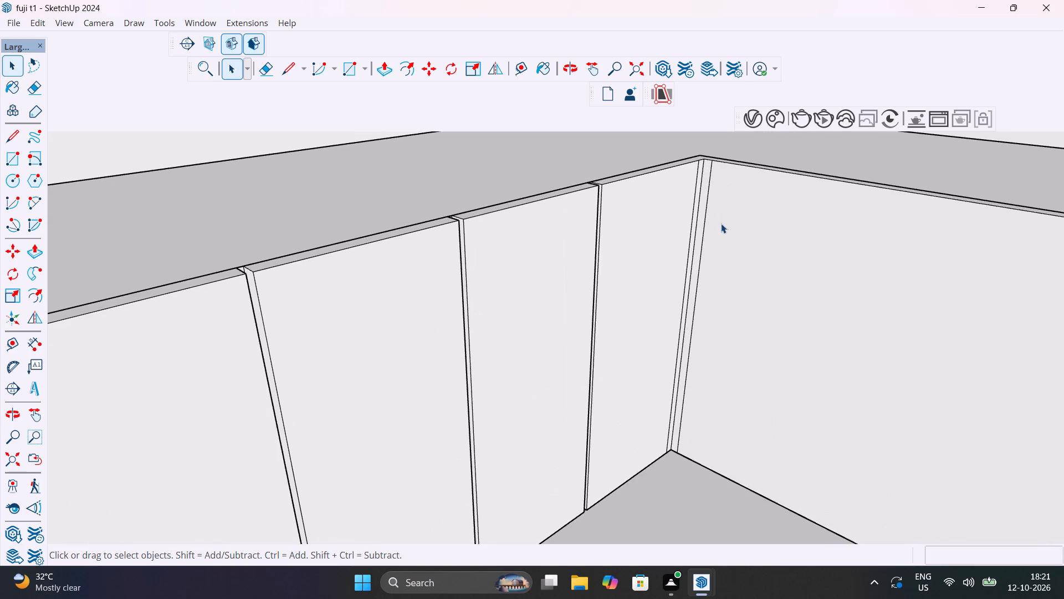
{"action": "middle_click_drag", "start_coordinate": [721, 229], "coordinate": [405, 256]}
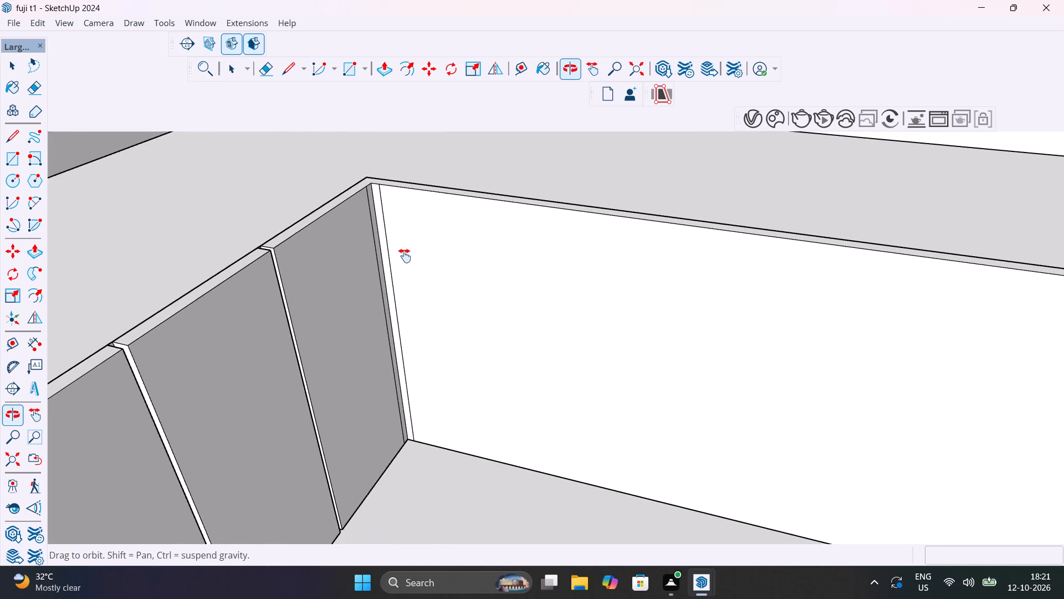
{"action": "middle_click_drag", "start_coordinate": [405, 256], "coordinate": [453, 257]}
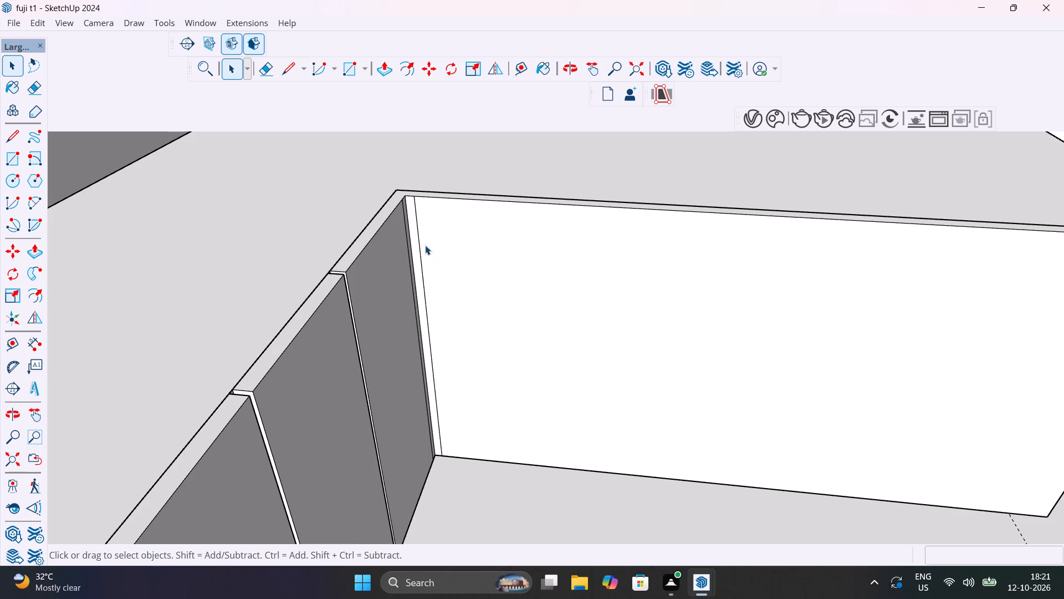
{"action": "middle_click_drag", "start_coordinate": [425, 231], "coordinate": [334, 230]}
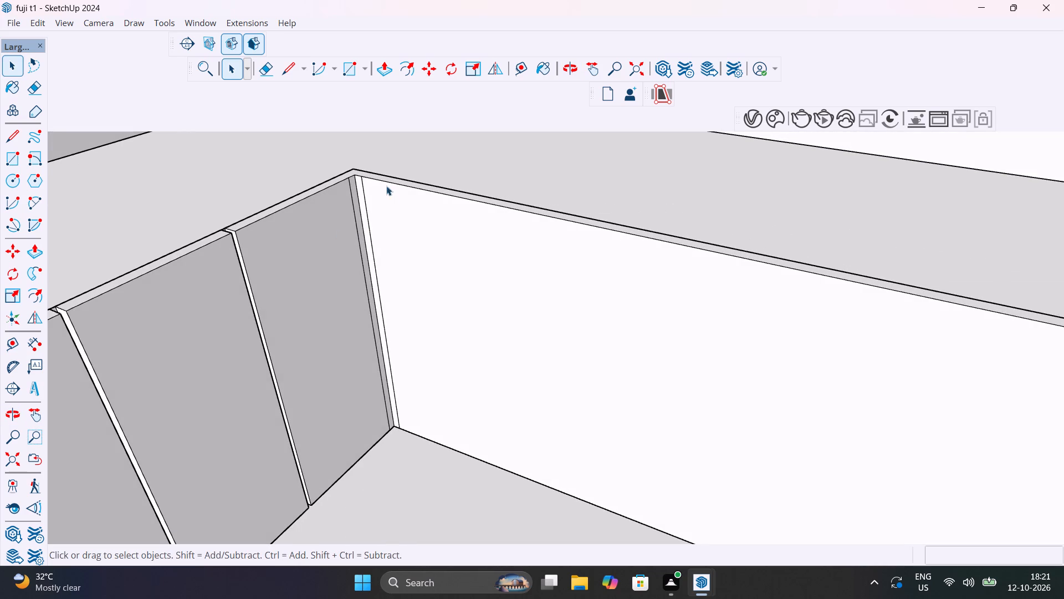
{"action": "scroll", "coordinate": [370, 178], "scroll_direction": "up", "scroll_amount": 9}
{"action": "scroll", "coordinate": [367, 182], "scroll_direction": "down", "scroll_amount": 18}
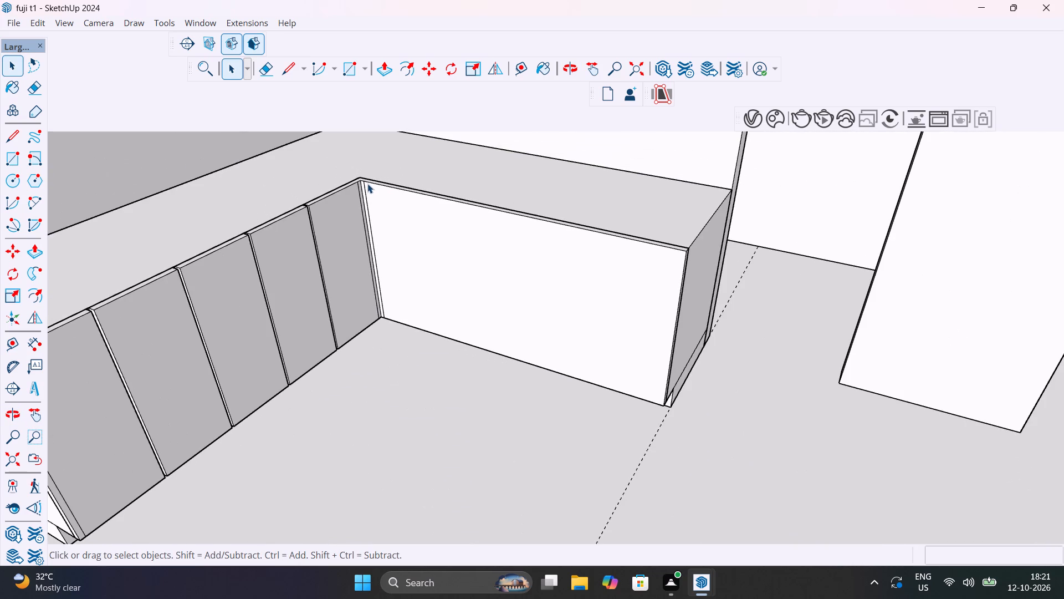
{"action": "scroll", "coordinate": [360, 192], "scroll_direction": "up", "scroll_amount": 19}
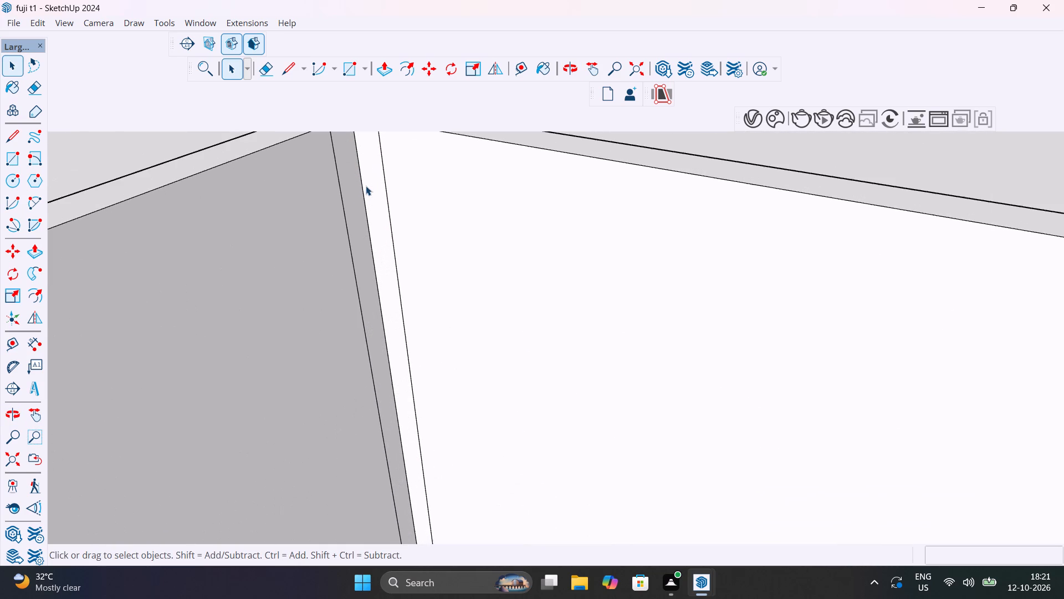
{"action": "scroll", "coordinate": [366, 186], "scroll_direction": "up", "scroll_amount": 1}
{"action": "middle_click_drag", "start_coordinate": [379, 211], "coordinate": [393, 304]}
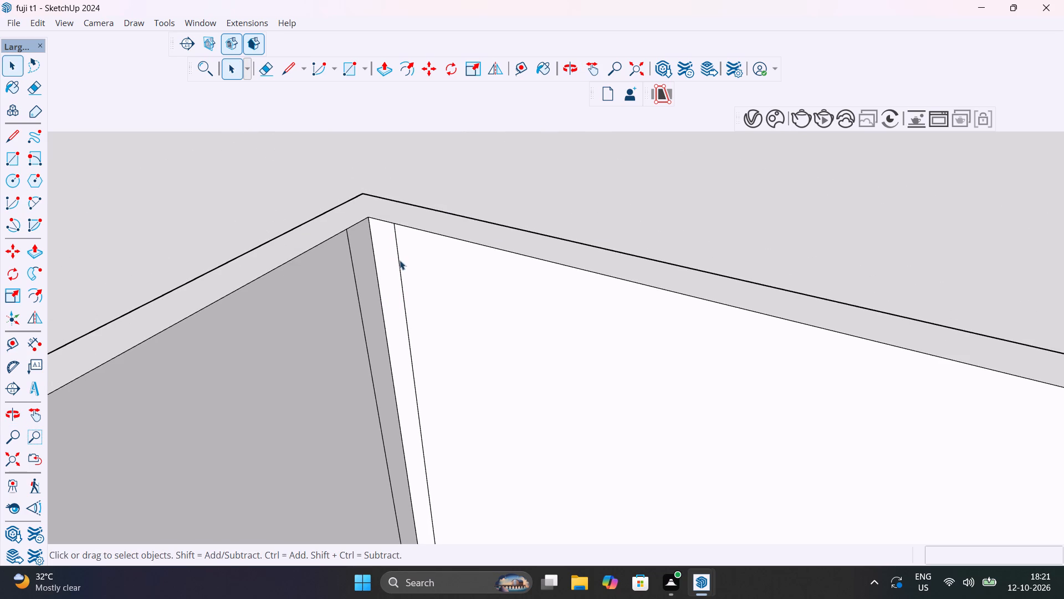
{"action": "middle_click_drag", "start_coordinate": [418, 259], "coordinate": [507, 277]}
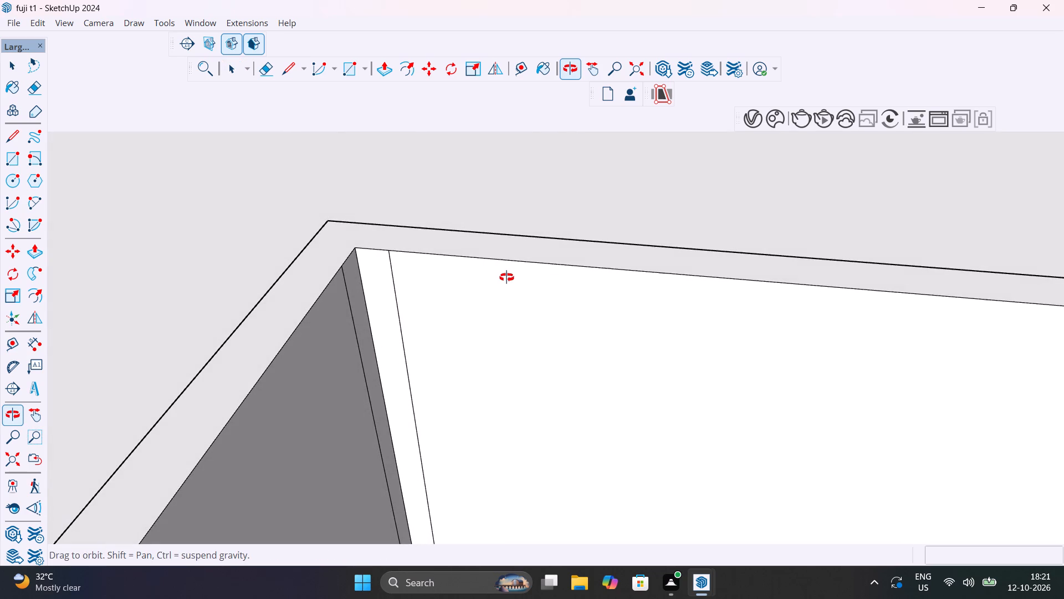
{"action": "middle_click_drag", "start_coordinate": [507, 277], "coordinate": [387, 273]}
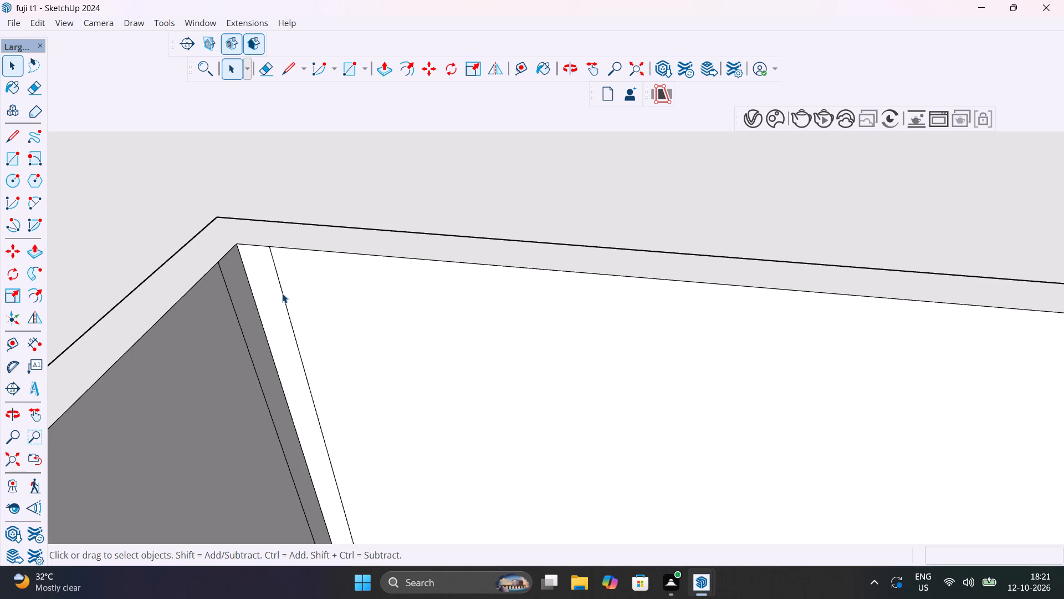
{"action": "scroll", "coordinate": [282, 293], "scroll_direction": "up", "scroll_amount": 5}
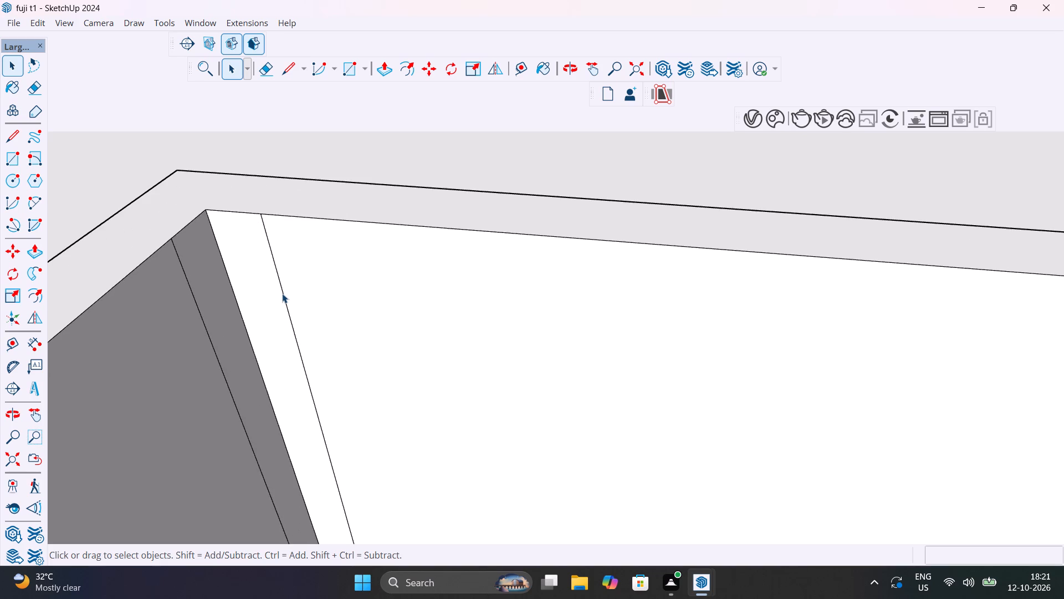
{"action": "scroll", "coordinate": [282, 293], "scroll_direction": "down", "scroll_amount": 15}
{"action": "scroll", "coordinate": [293, 302], "scroll_direction": "down", "scroll_amount": 7}
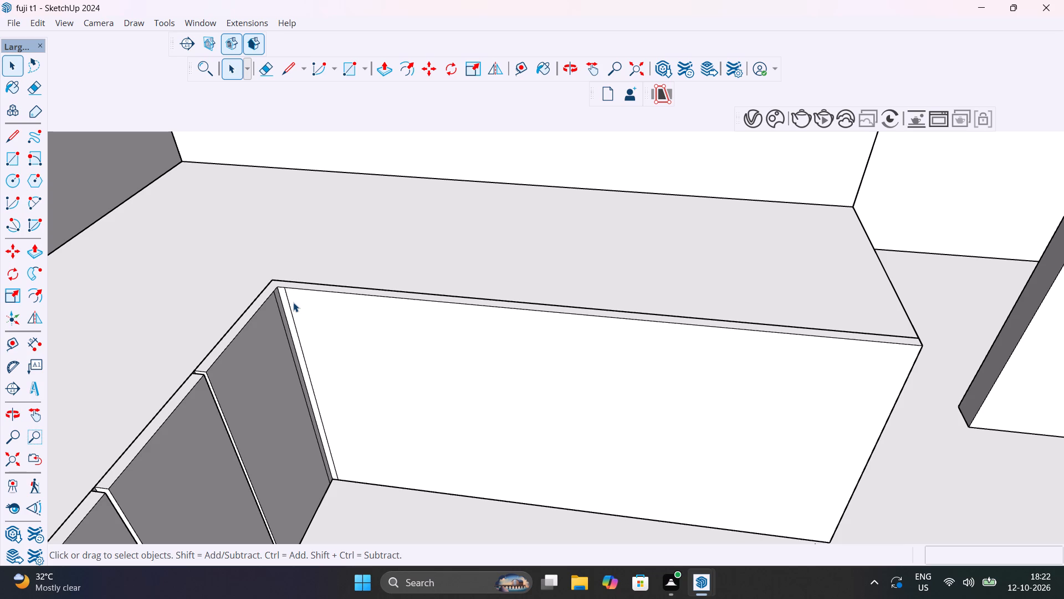
{"action": "scroll", "coordinate": [282, 296], "scroll_direction": "up", "scroll_amount": 3}
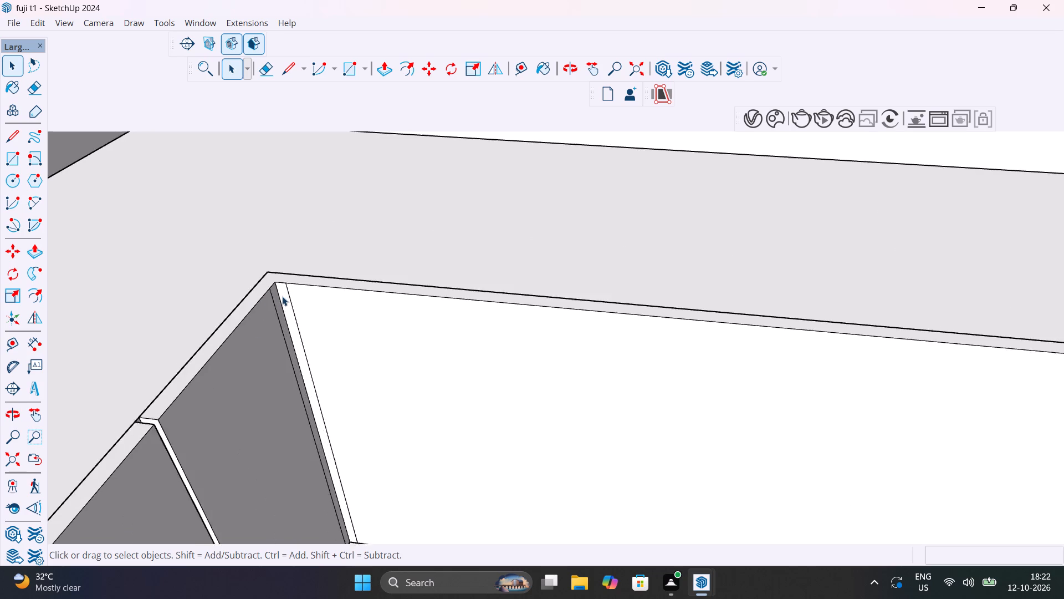
{"action": "scroll", "coordinate": [282, 296], "scroll_direction": "up", "scroll_amount": 14}
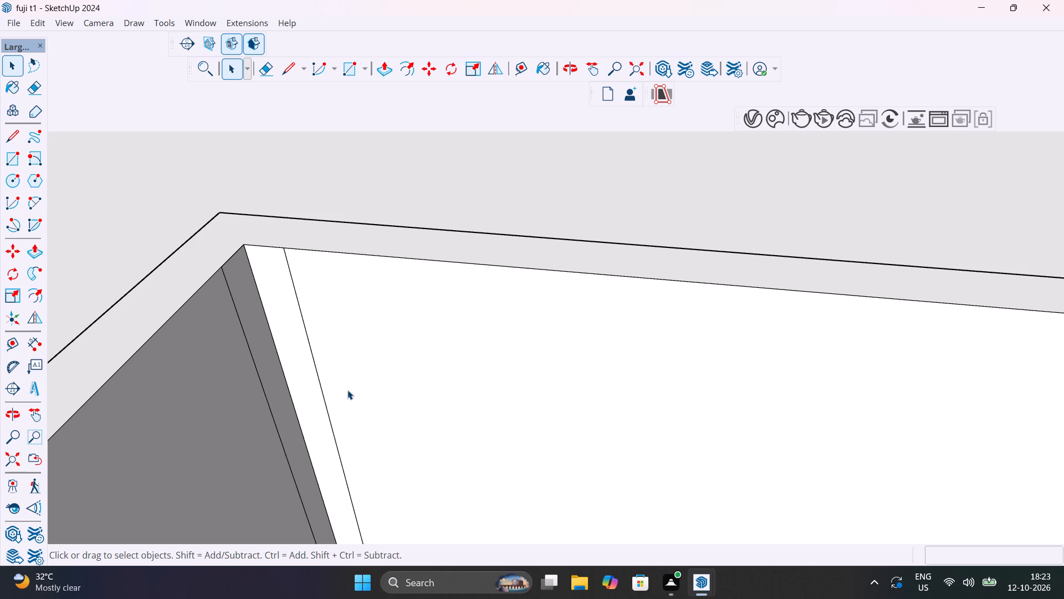
{"action": "scroll", "coordinate": [353, 385], "scroll_direction": "down", "scroll_amount": 20}
{"action": "scroll", "coordinate": [353, 385], "scroll_direction": "down", "scroll_amount": 2}
{"action": "scroll", "coordinate": [454, 424], "scroll_direction": "down", "scroll_amount": 1}
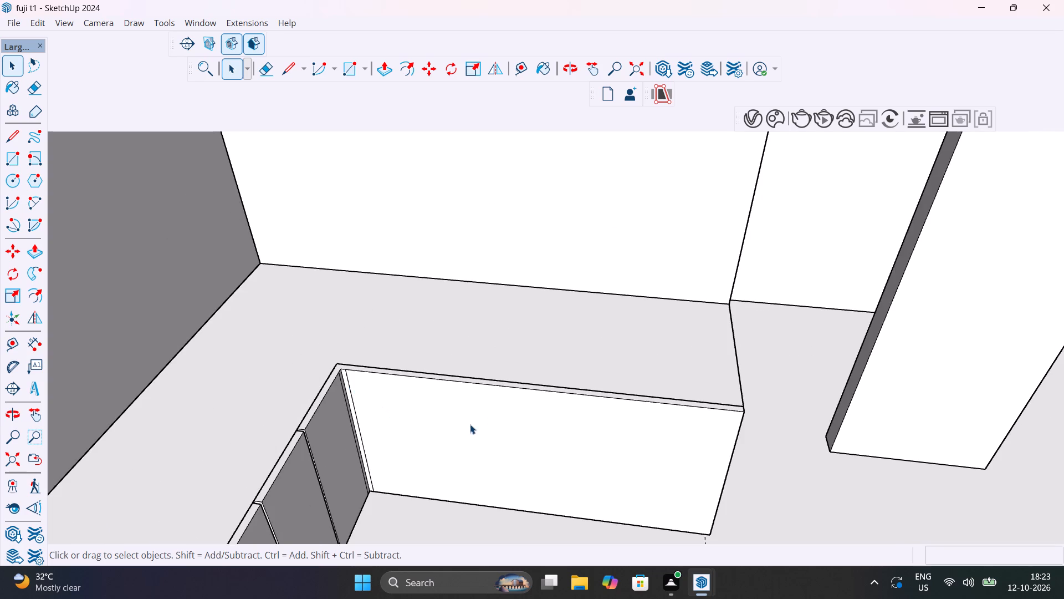
{"action": "middle_click_drag", "start_coordinate": [488, 423], "coordinate": [378, 367]}
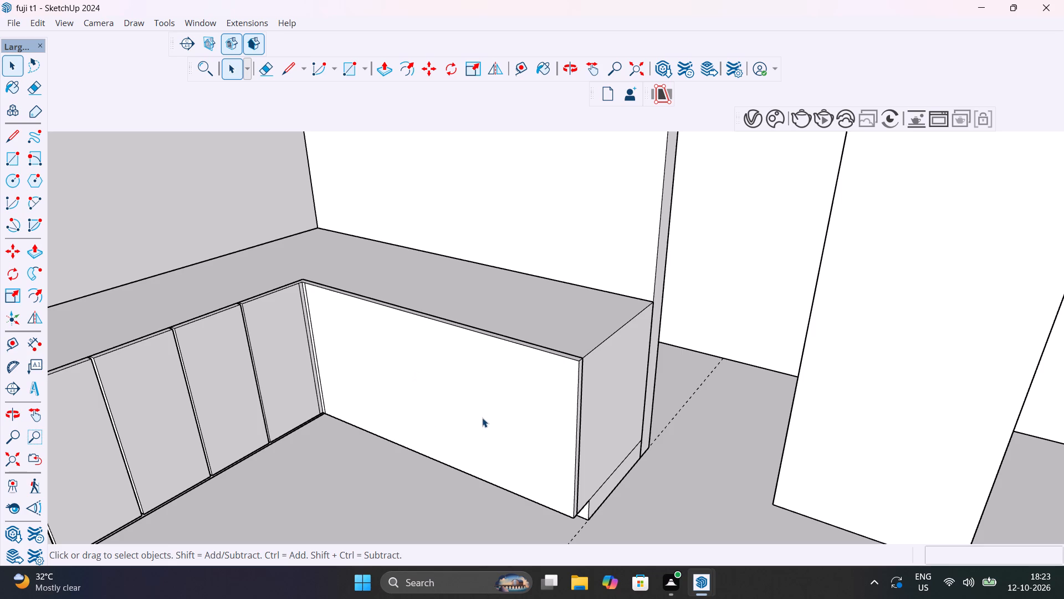
{"action": "scroll", "coordinate": [381, 382], "scroll_direction": "down", "scroll_amount": 3}
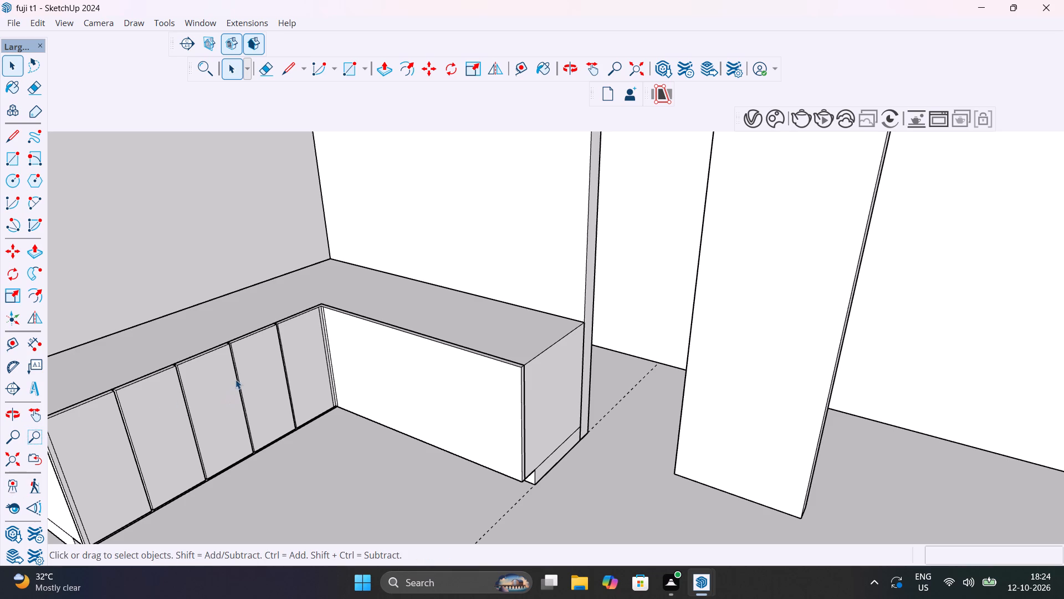
{"action": "middle_click_drag", "start_coordinate": [236, 379], "coordinate": [233, 424], "text": "shift"}
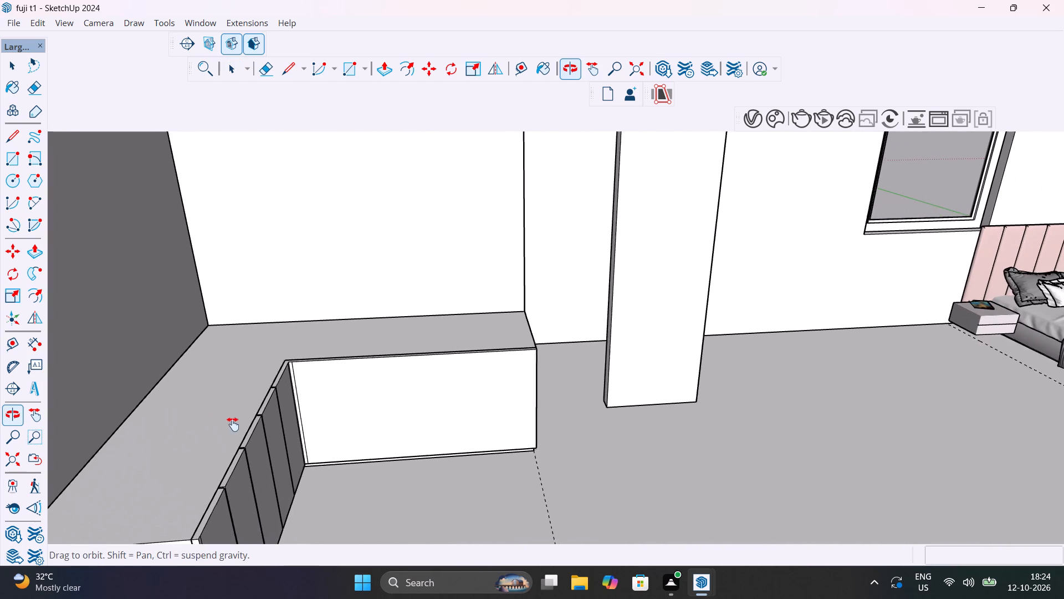
{"action": "middle_click_drag", "start_coordinate": [233, 424], "coordinate": [222, 424], "text": "shift"}
{"action": "scroll", "coordinate": [293, 382], "scroll_direction": "up", "scroll_amount": 15}
{"action": "middle_click_drag", "start_coordinate": [306, 379], "coordinate": [284, 415]}
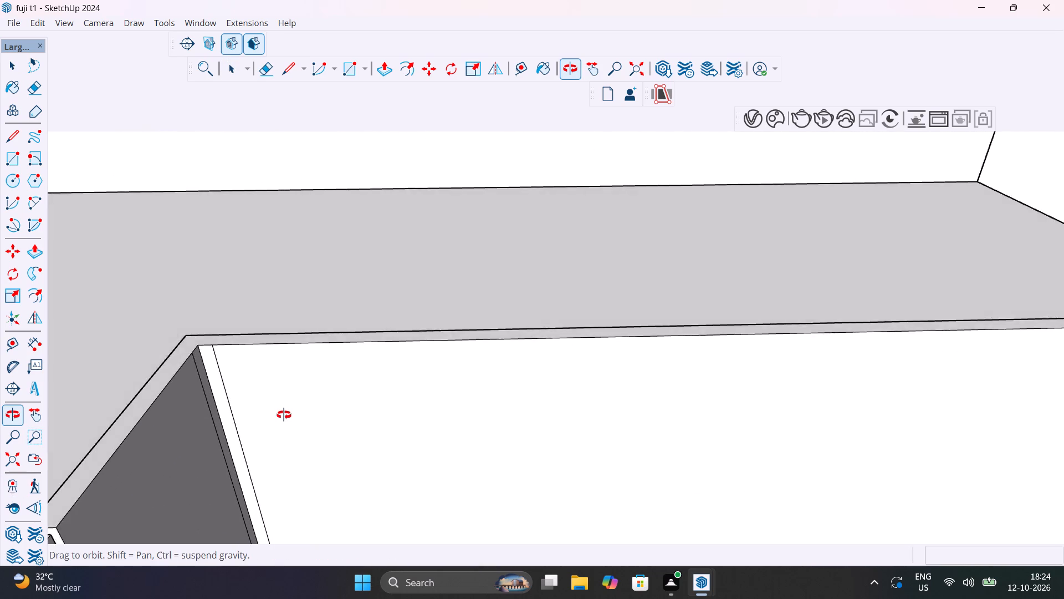
{"action": "middle_click_drag", "start_coordinate": [284, 415], "coordinate": [231, 406]}
{"action": "scroll", "coordinate": [242, 400], "scroll_direction": "down", "scroll_amount": 7}
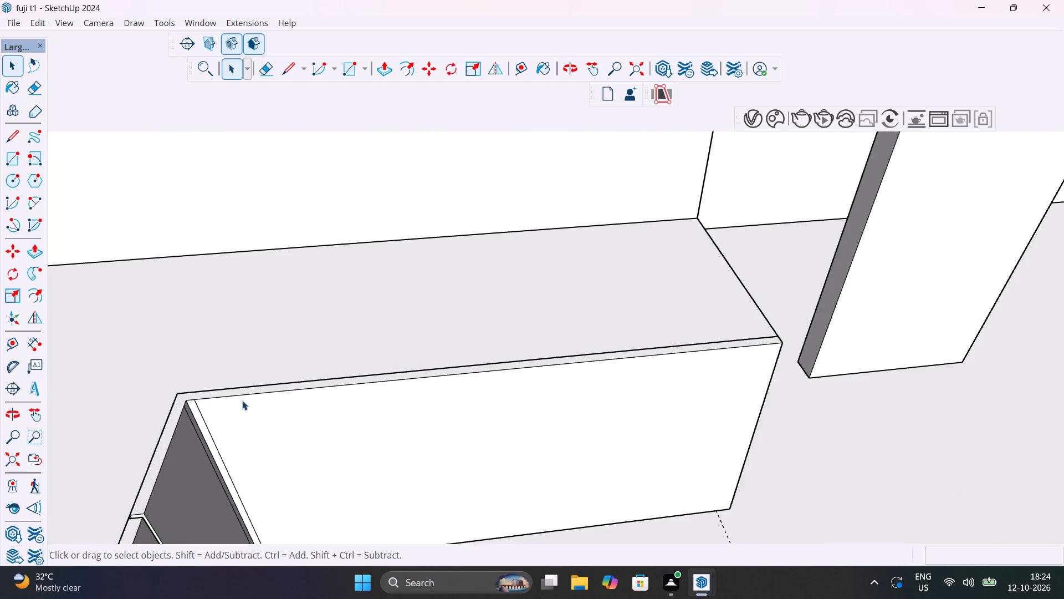
{"action": "scroll", "coordinate": [242, 400], "scroll_direction": "down", "scroll_amount": 6}
{"action": "middle_click_drag", "start_coordinate": [301, 418], "coordinate": [190, 394]}
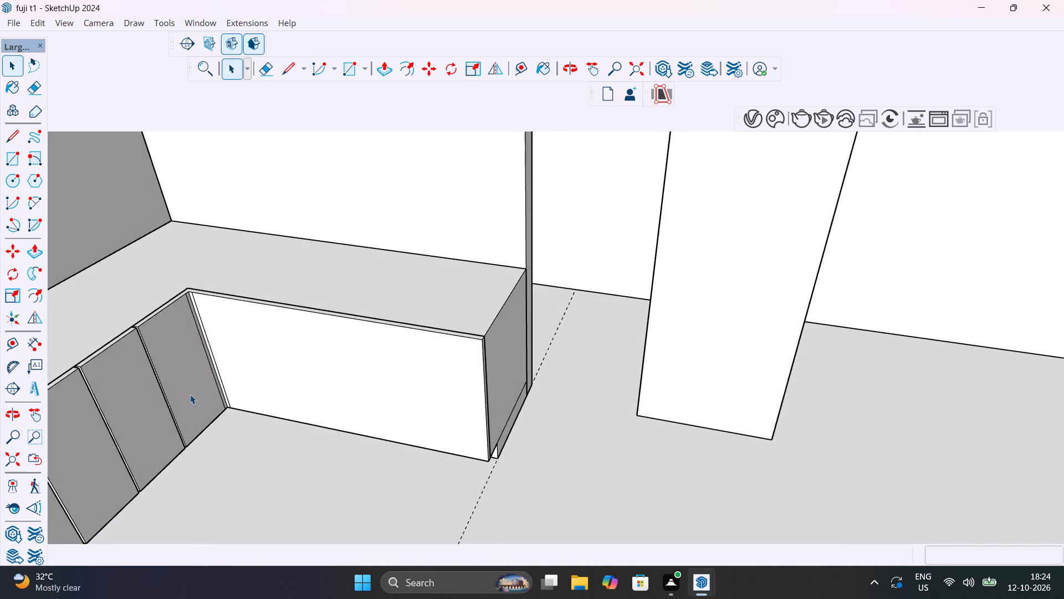
{"action": "scroll", "coordinate": [205, 339], "scroll_direction": "up", "scroll_amount": 11}
{"action": "middle_click_drag", "start_coordinate": [224, 341], "coordinate": [263, 378]}
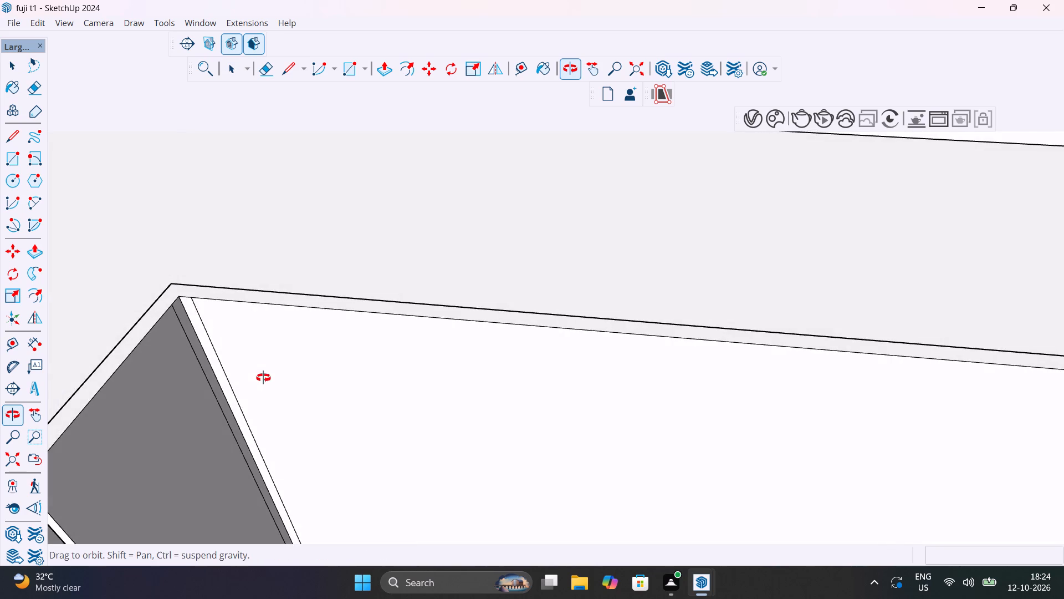
{"action": "middle_click_drag", "start_coordinate": [263, 378], "coordinate": [216, 361]}
{"action": "scroll", "coordinate": [216, 361], "scroll_direction": "down", "scroll_amount": 11}
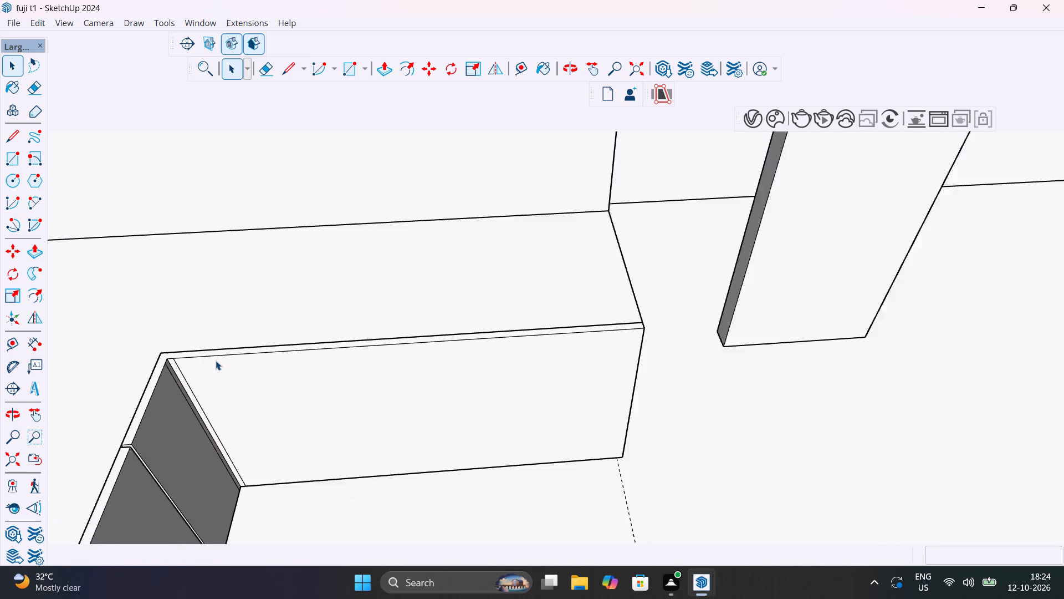
{"action": "scroll", "coordinate": [216, 361], "scroll_direction": "down", "scroll_amount": 4}
{"action": "middle_click_drag", "start_coordinate": [305, 407], "coordinate": [397, 387]}
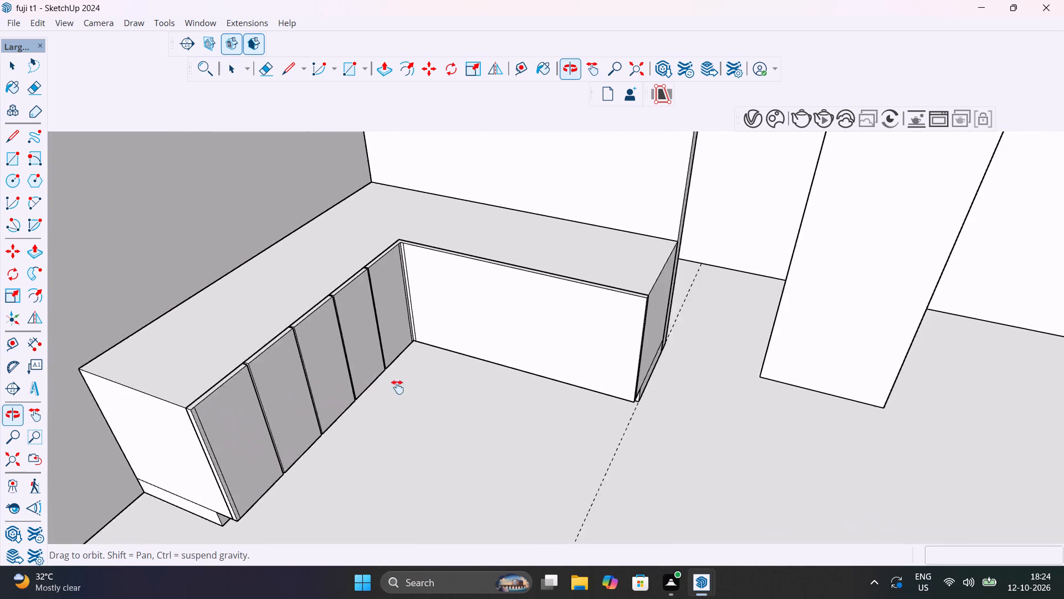
{"action": "middle_click_drag", "start_coordinate": [397, 387], "coordinate": [400, 388]}
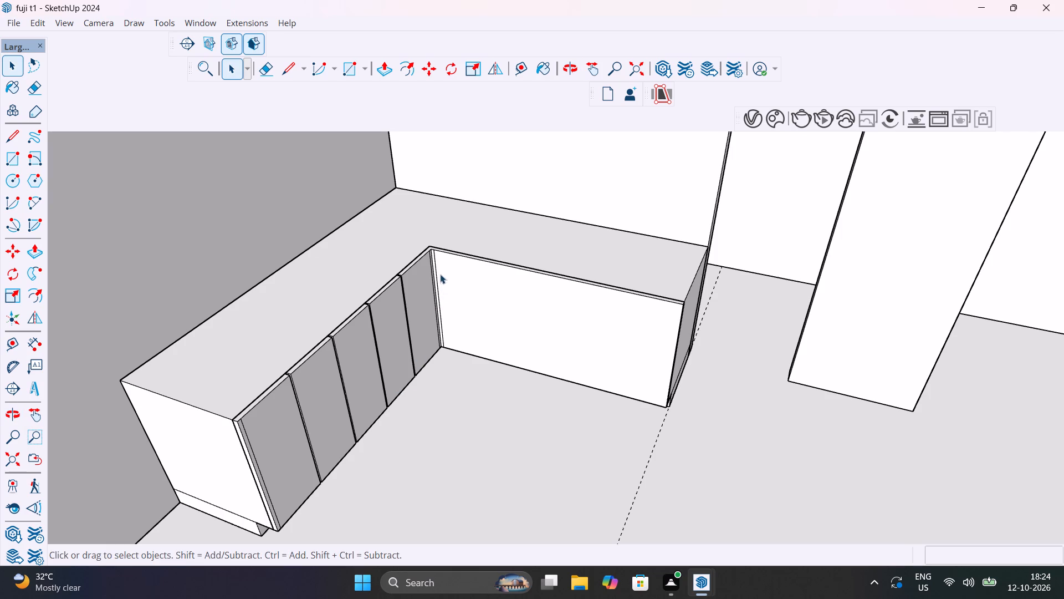
{"action": "scroll", "coordinate": [438, 268], "scroll_direction": "up", "scroll_amount": 10}
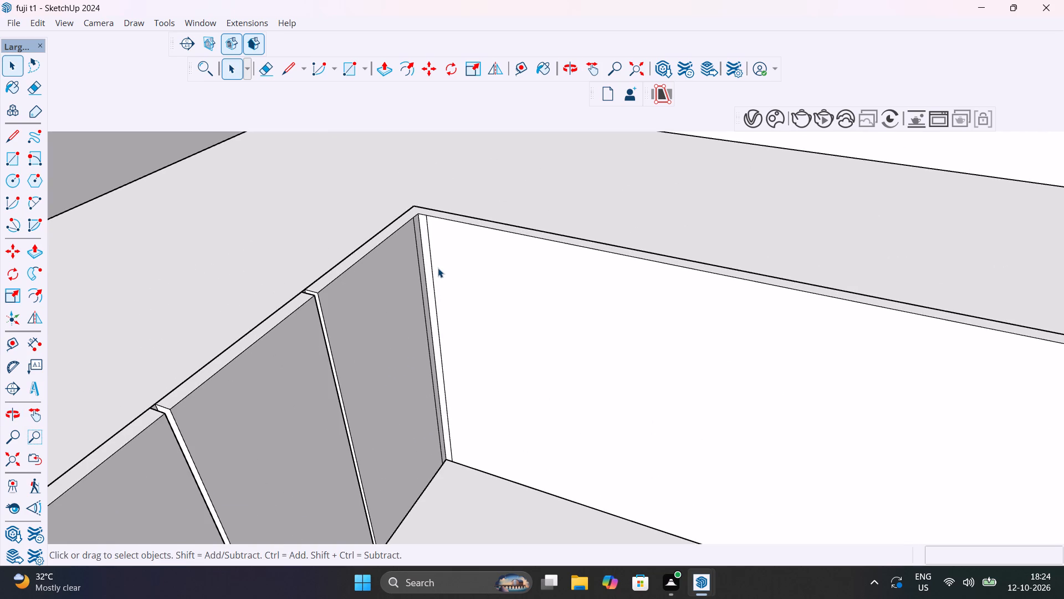
{"action": "scroll", "coordinate": [423, 224], "scroll_direction": "up", "scroll_amount": 10}
{"action": "middle_click_drag", "start_coordinate": [439, 259], "coordinate": [418, 255]}
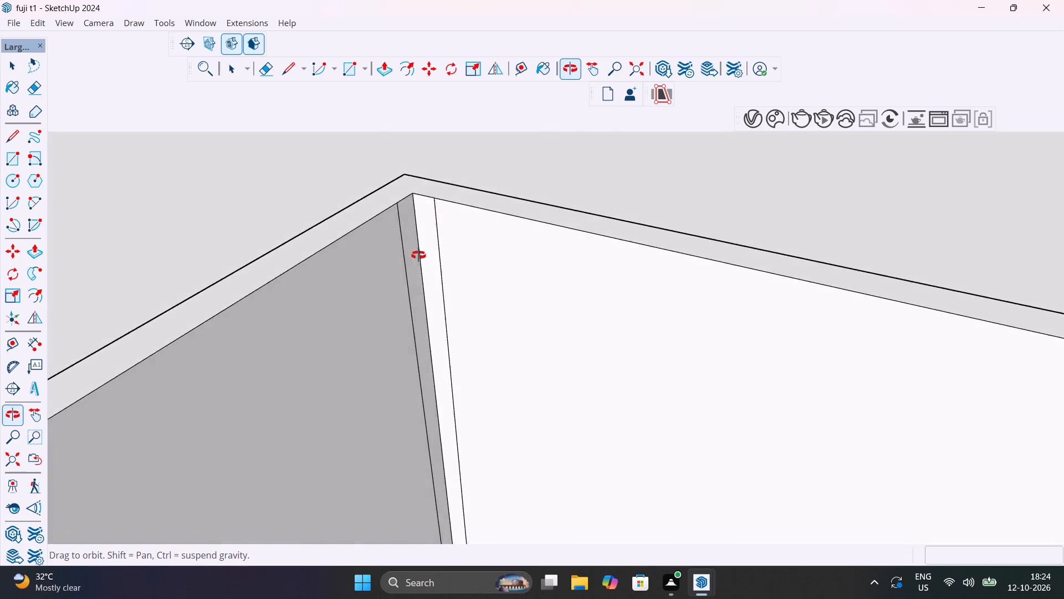
{"action": "middle_click_drag", "start_coordinate": [418, 255], "coordinate": [332, 261]}
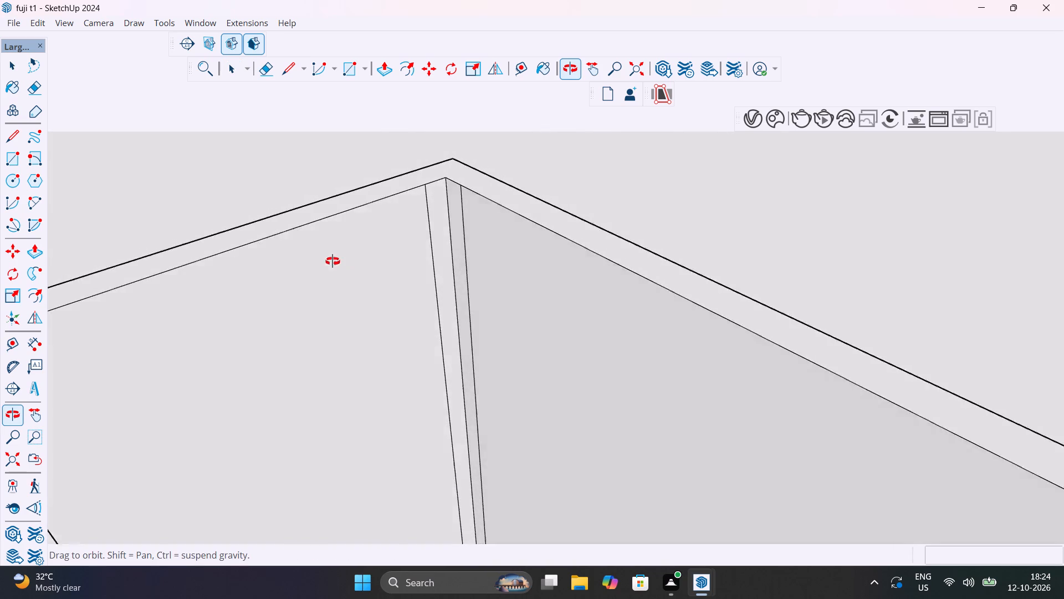
{"action": "middle_click_drag", "start_coordinate": [332, 261], "coordinate": [371, 261]}
{"action": "scroll", "coordinate": [378, 266], "scroll_direction": "down", "scroll_amount": 10}
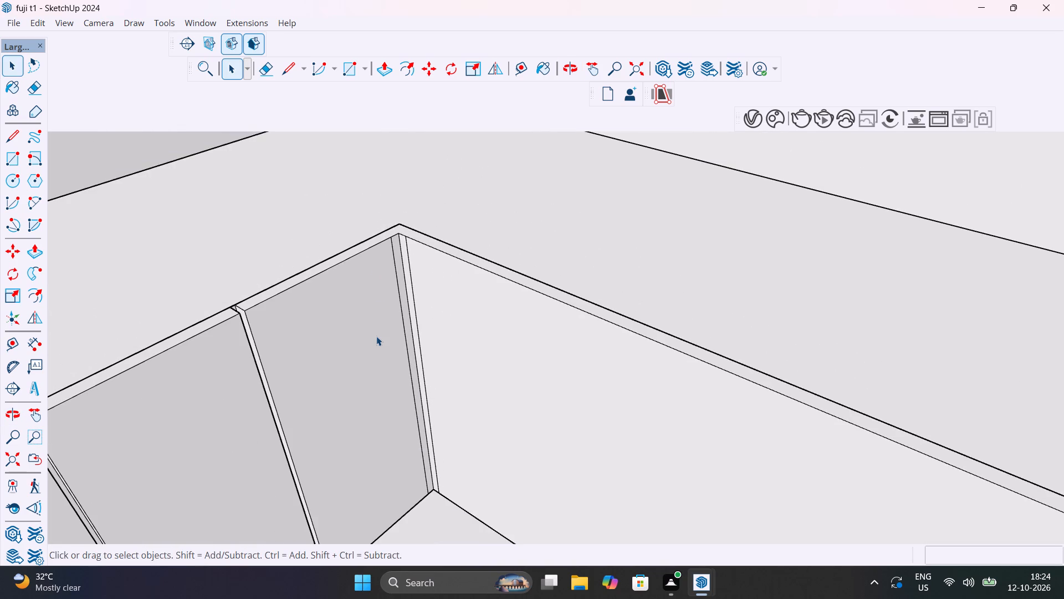
{"action": "scroll", "coordinate": [376, 341], "scroll_direction": "down", "scroll_amount": 2}
{"action": "middle_click_drag", "start_coordinate": [376, 341], "coordinate": [448, 339]}
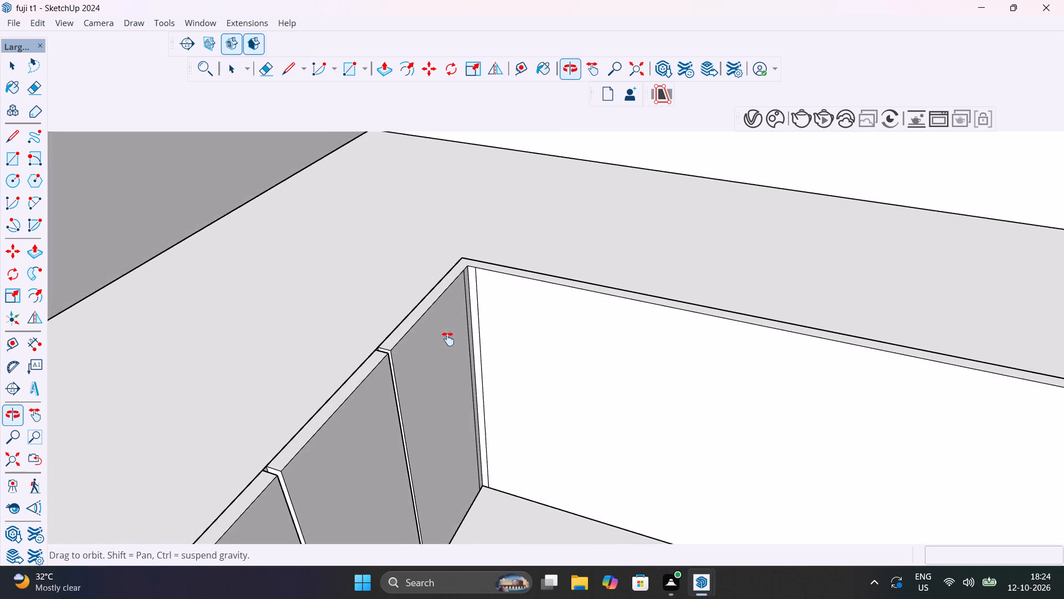
{"action": "middle_click_drag", "start_coordinate": [448, 339], "coordinate": [350, 347]}
{"action": "scroll", "coordinate": [361, 329], "scroll_direction": "up", "scroll_amount": 10}
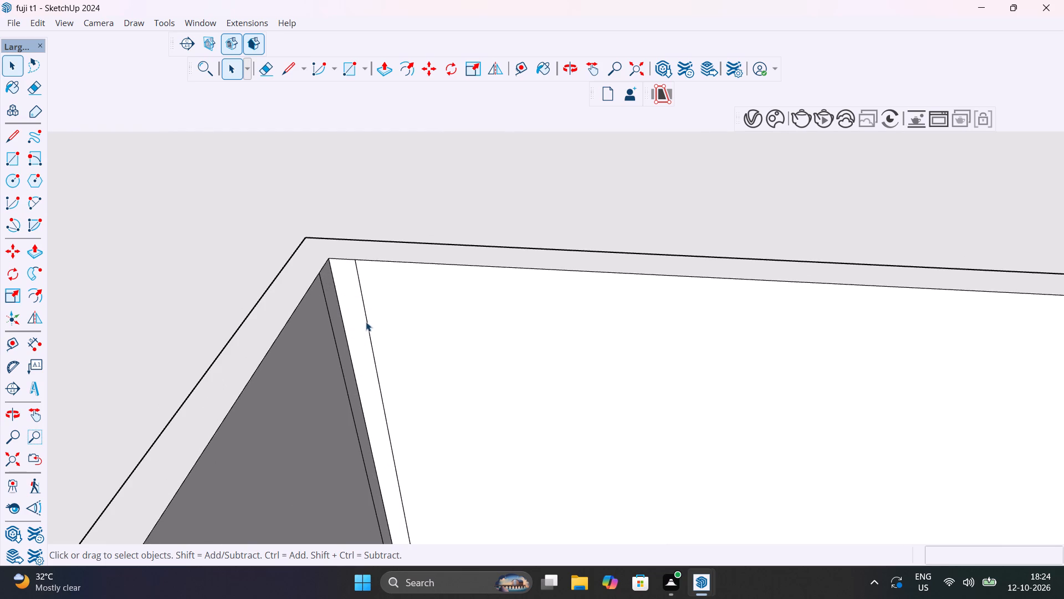
Open the front panel group for editing and copy its free-end vertical edge 18 mm inward along the undivided leg.
{"action": "left_click", "coordinate": [366, 321]}
{"action": "scroll", "coordinate": [366, 321], "scroll_direction": "down", "scroll_amount": 12}
{"action": "double_click", "coordinate": [366, 321]}
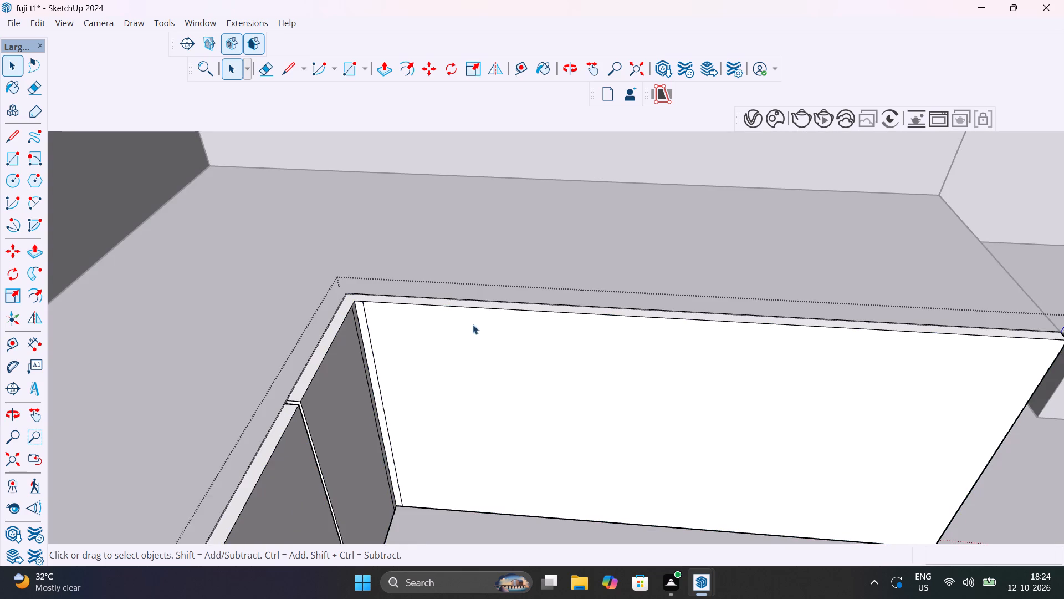
{"action": "scroll", "coordinate": [534, 322], "scroll_direction": "down", "scroll_amount": 6}
{"action": "scroll", "coordinate": [826, 349], "scroll_direction": "up", "scroll_amount": 11}
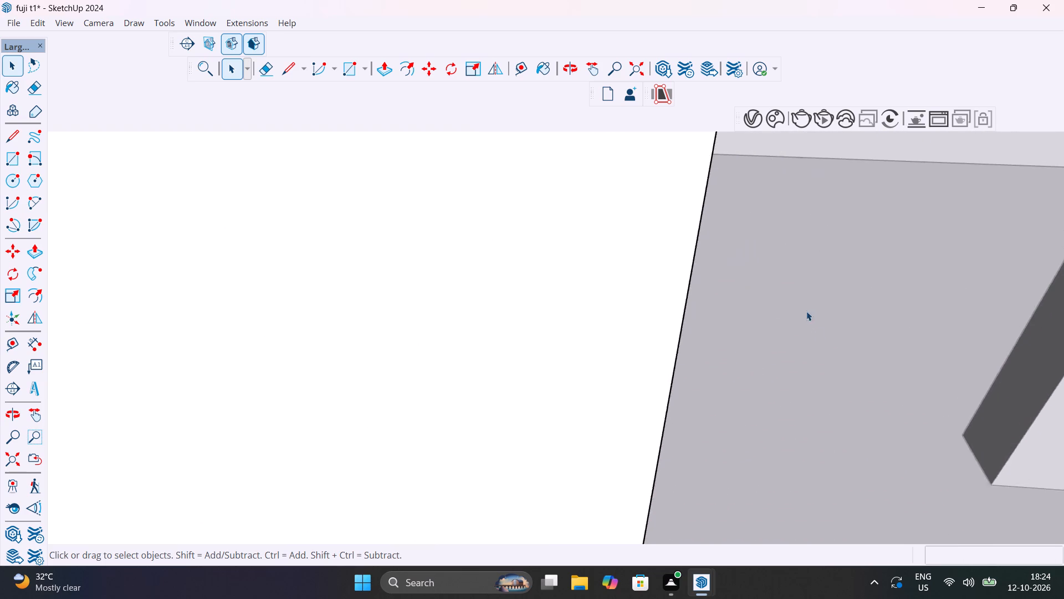
{"action": "scroll", "coordinate": [806, 311], "scroll_direction": "up", "scroll_amount": 2}
{"action": "scroll", "coordinate": [770, 327], "scroll_direction": "down", "scroll_amount": 7}
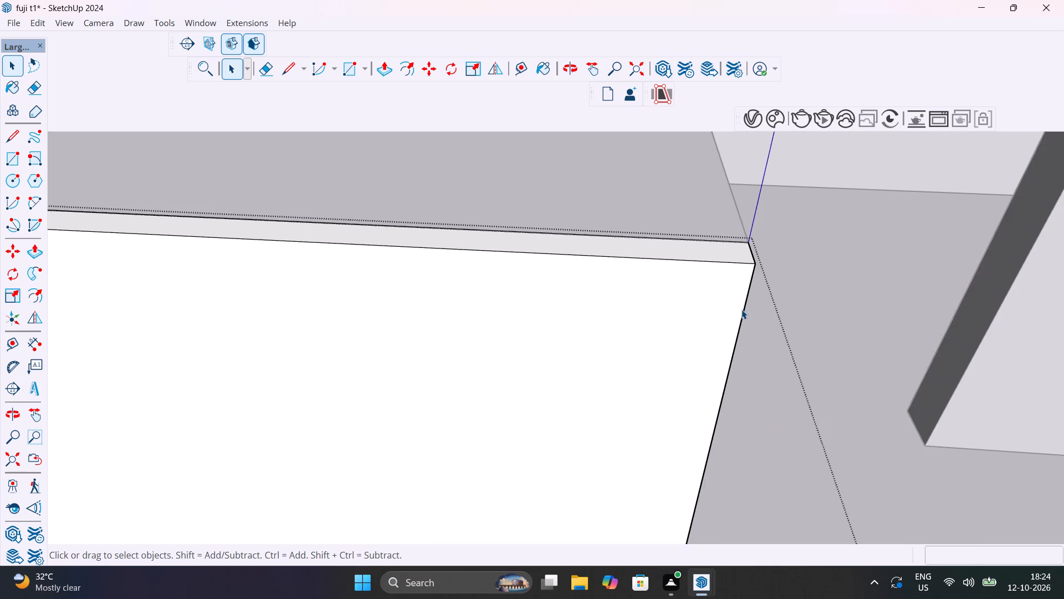
{"action": "left_click", "coordinate": [744, 316]}
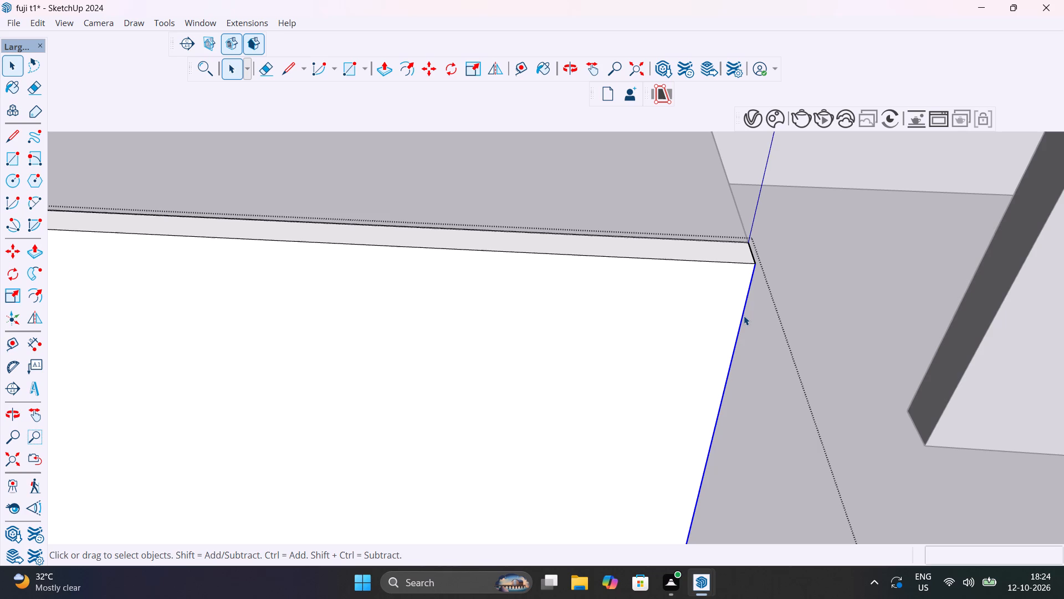
{"action": "key", "text": "m"}
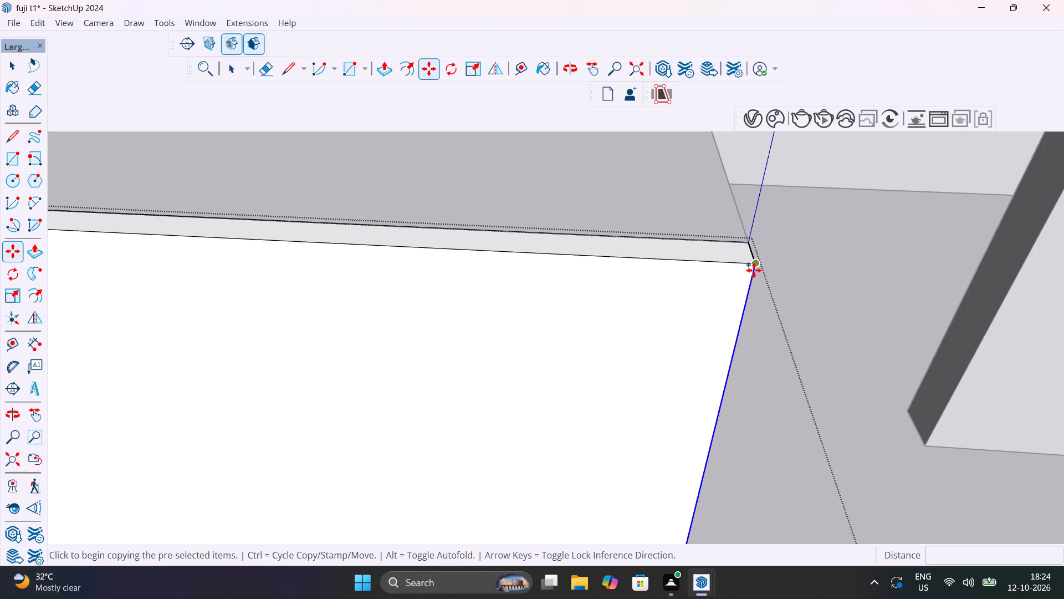
{"action": "left_click", "coordinate": [755, 265]}
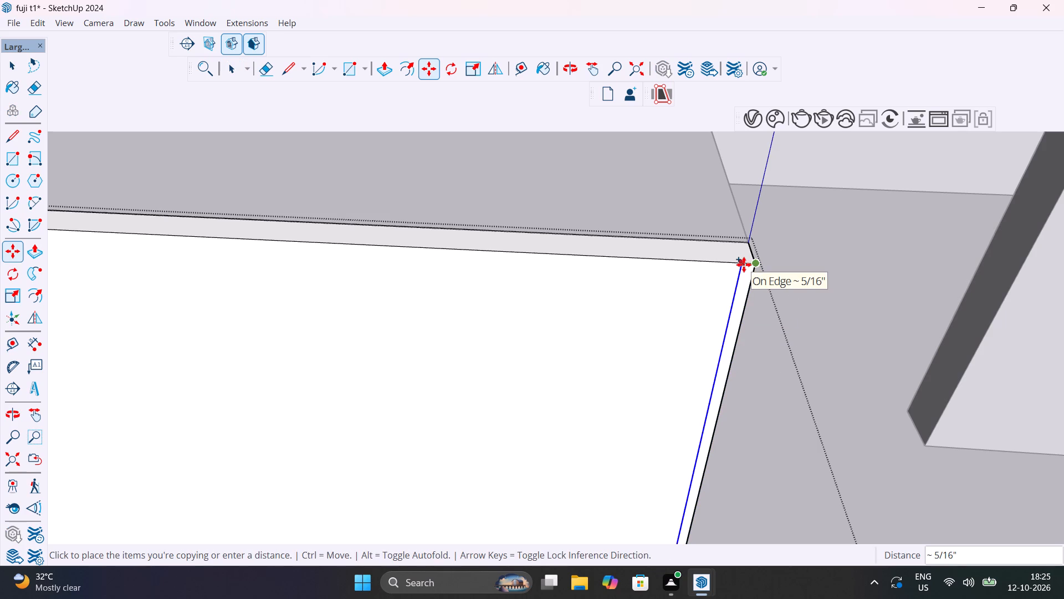
{"action": "type", "text": "18MM"}
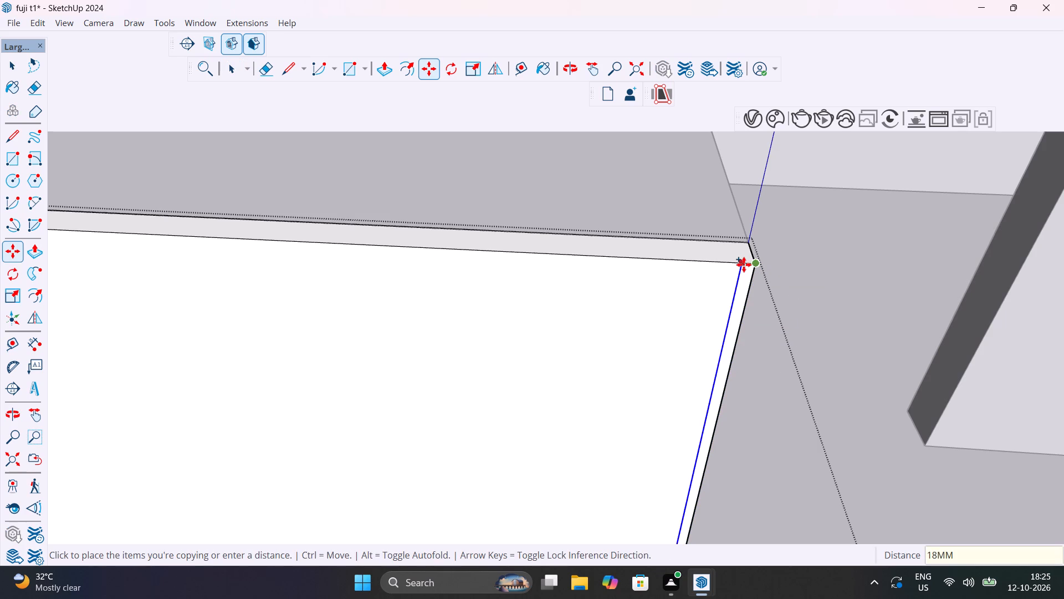
{"action": "key", "text": "Return"}
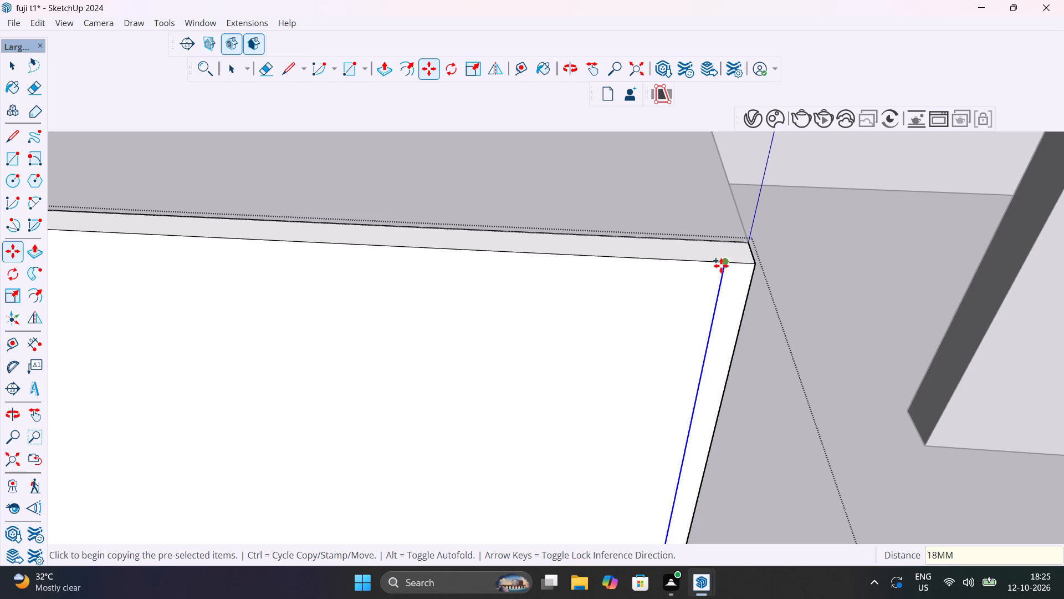
Copy the 18 mm offset line to the matching line at the inner corner and divide the span into 4 equal parts.
{"action": "left_click", "coordinate": [725, 262]}
{"action": "scroll", "coordinate": [699, 264], "scroll_direction": "down", "scroll_amount": 20}
{"action": "scroll", "coordinate": [699, 264], "scroll_direction": "down", "scroll_amount": 2}
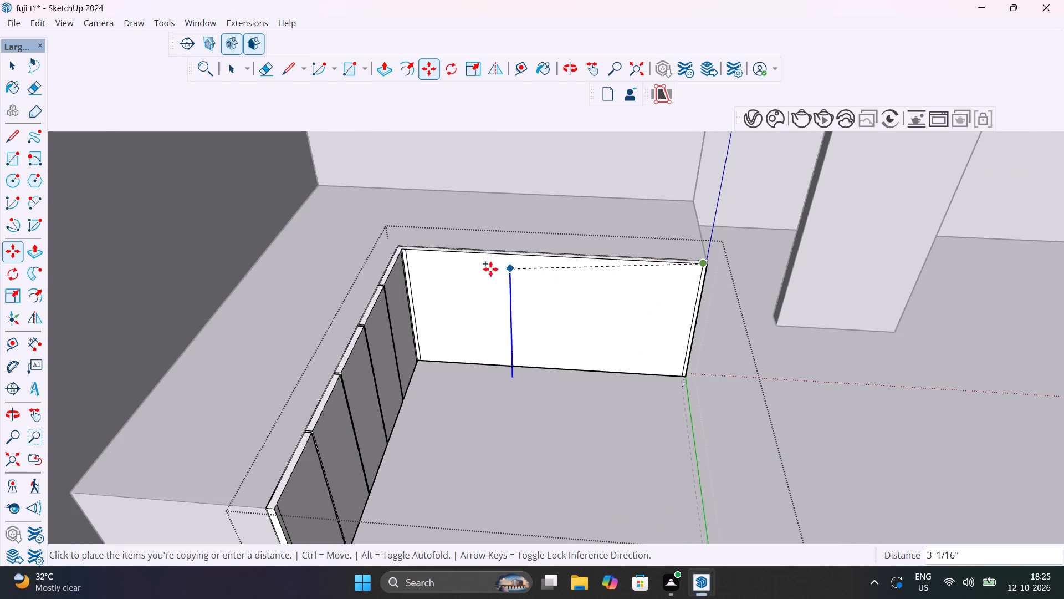
{"action": "scroll", "coordinate": [413, 253], "scroll_direction": "up", "scroll_amount": 16}
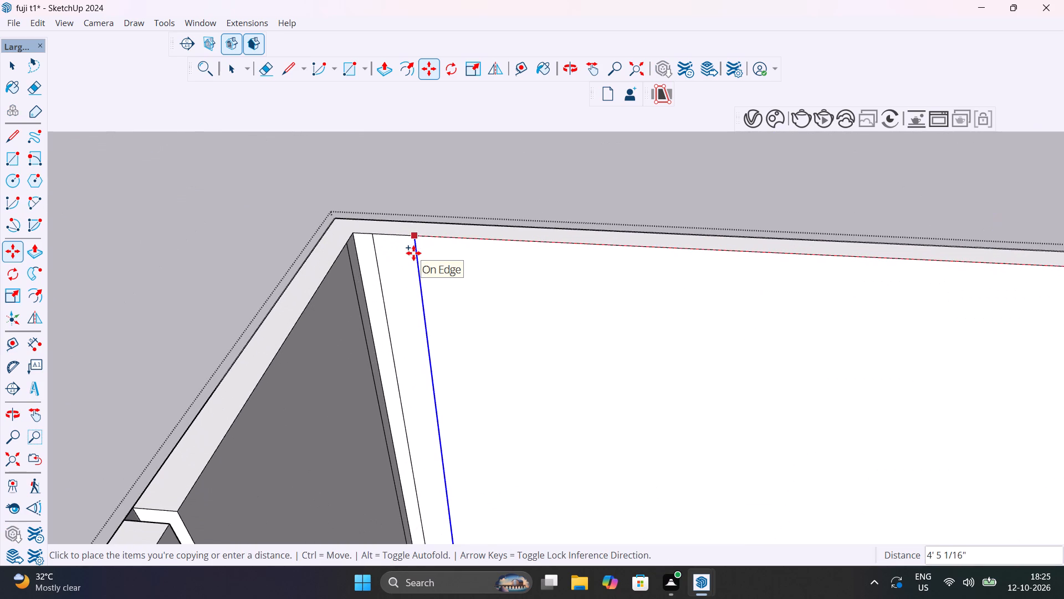
{"action": "left_click", "coordinate": [370, 236]}
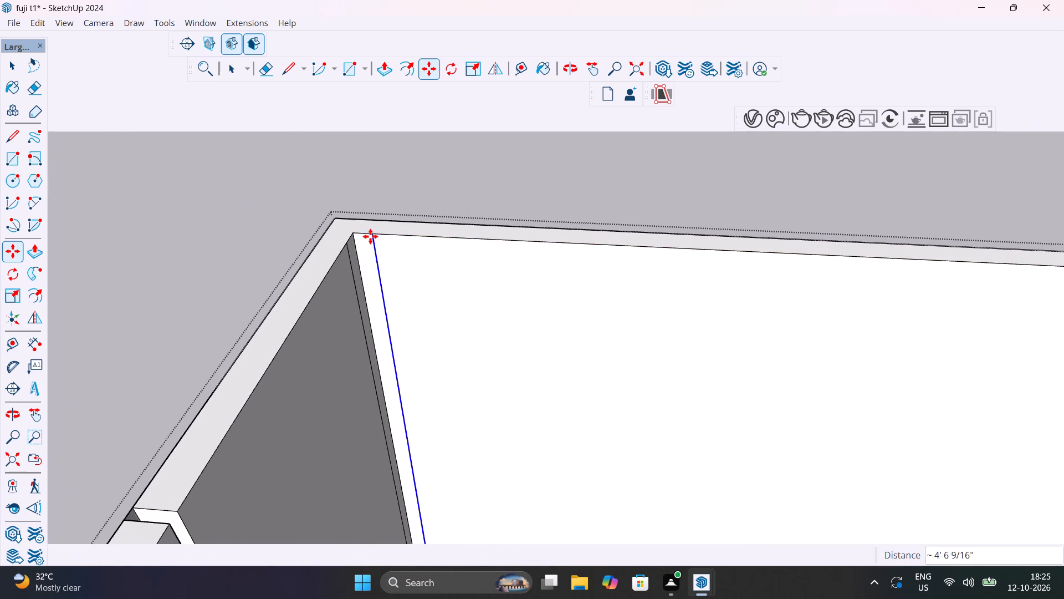
{"action": "scroll", "coordinate": [381, 240], "scroll_direction": "down", "scroll_amount": 16}
{"action": "scroll", "coordinate": [488, 281], "scroll_direction": "down", "scroll_amount": 5}
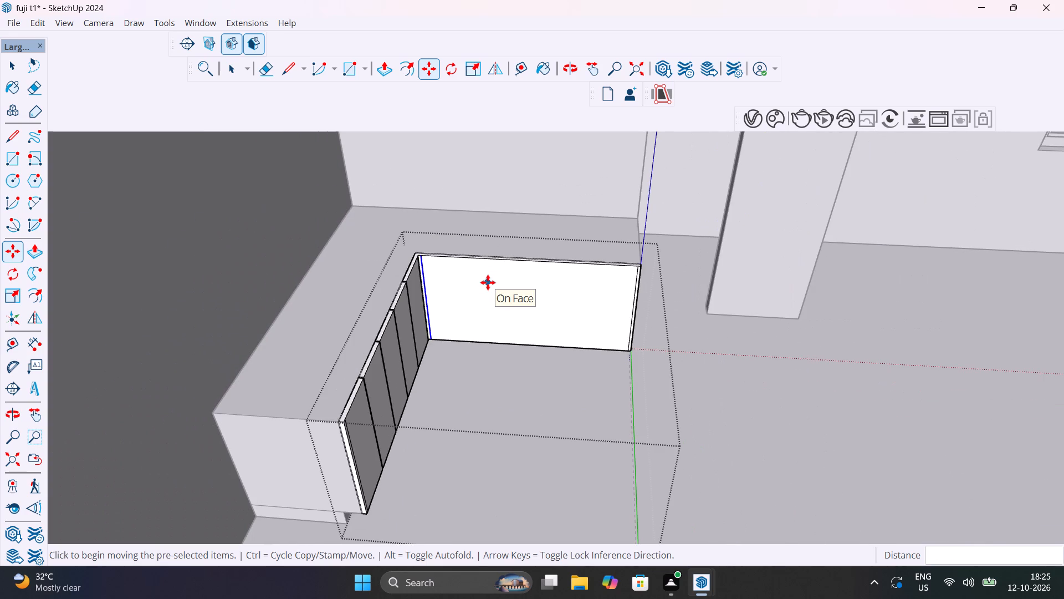
{"action": "type", "text": "4/"}
{"action": "key", "text": "Return"}
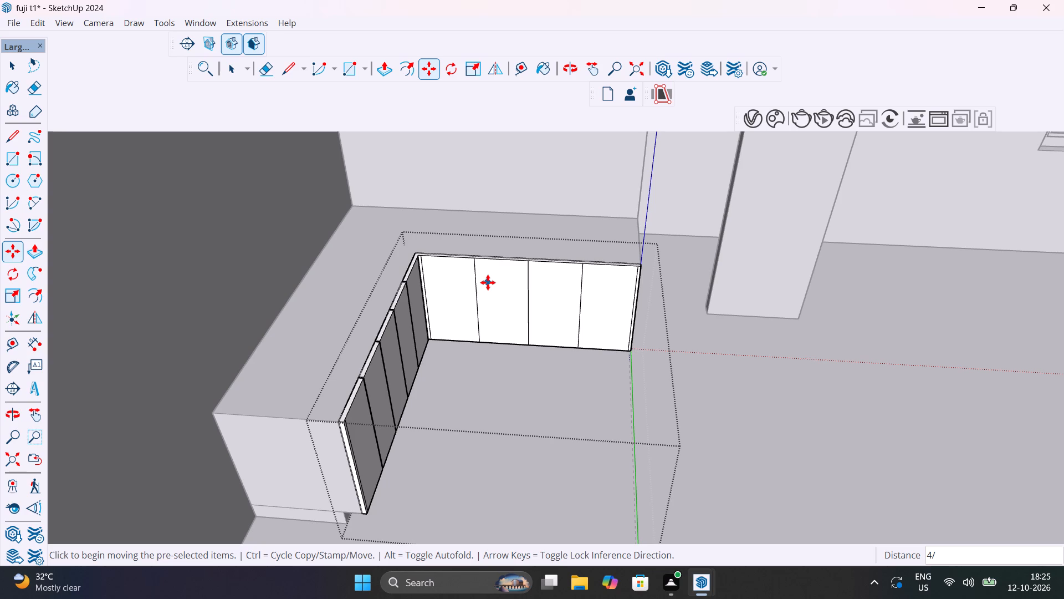
Examine the divided front panel and the adjoining shutter leg from several angles around the counter.
{"action": "scroll", "coordinate": [504, 303], "scroll_direction": "down", "scroll_amount": 4}
{"action": "middle_click_drag", "start_coordinate": [550, 347], "coordinate": [537, 343]}
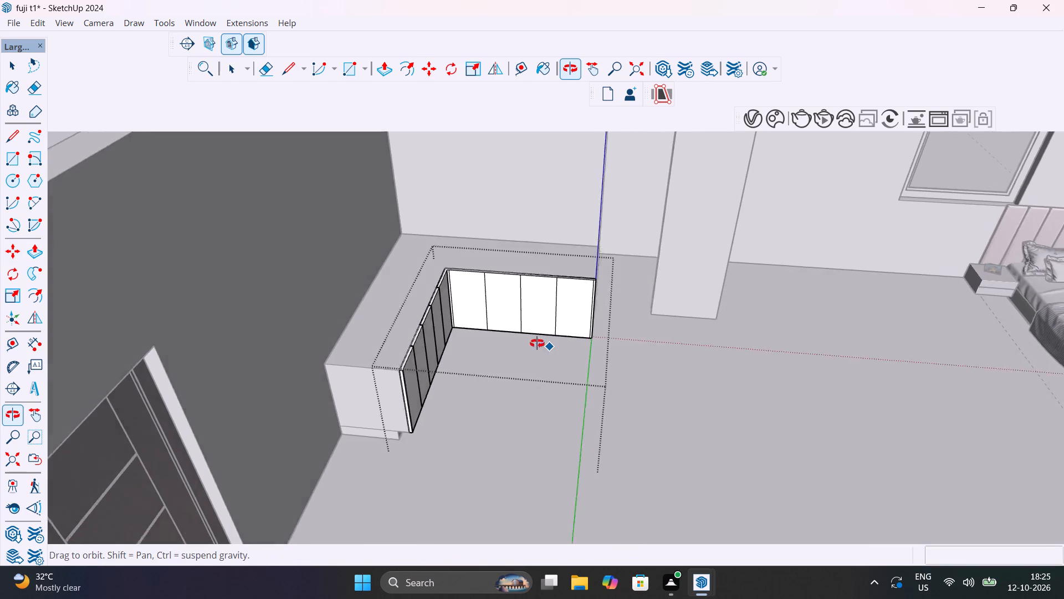
{"action": "middle_click_drag", "start_coordinate": [537, 343], "coordinate": [440, 451]}
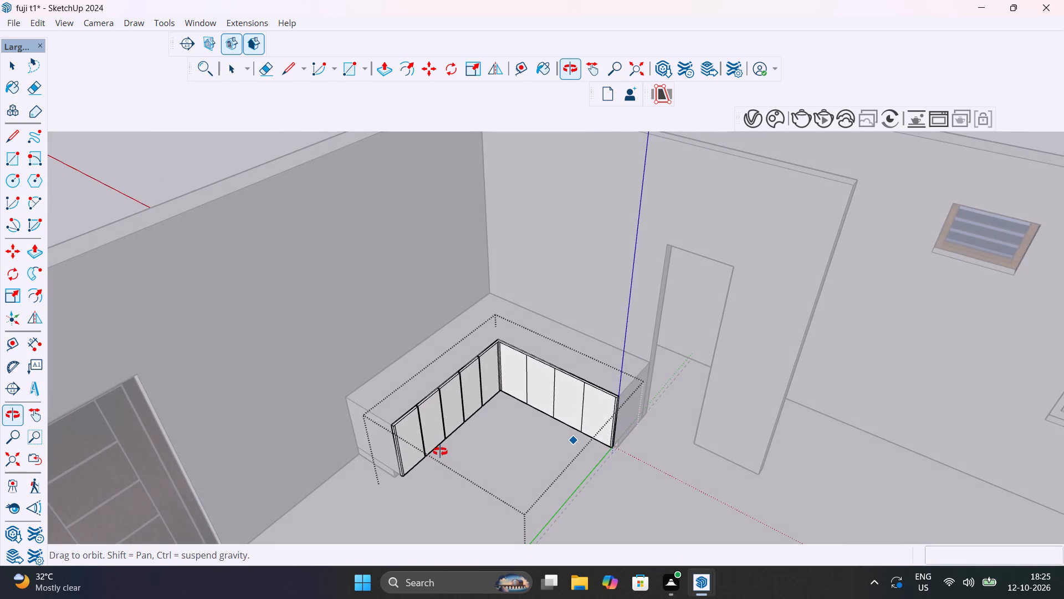
{"action": "middle_click_drag", "start_coordinate": [440, 451], "coordinate": [604, 474]}
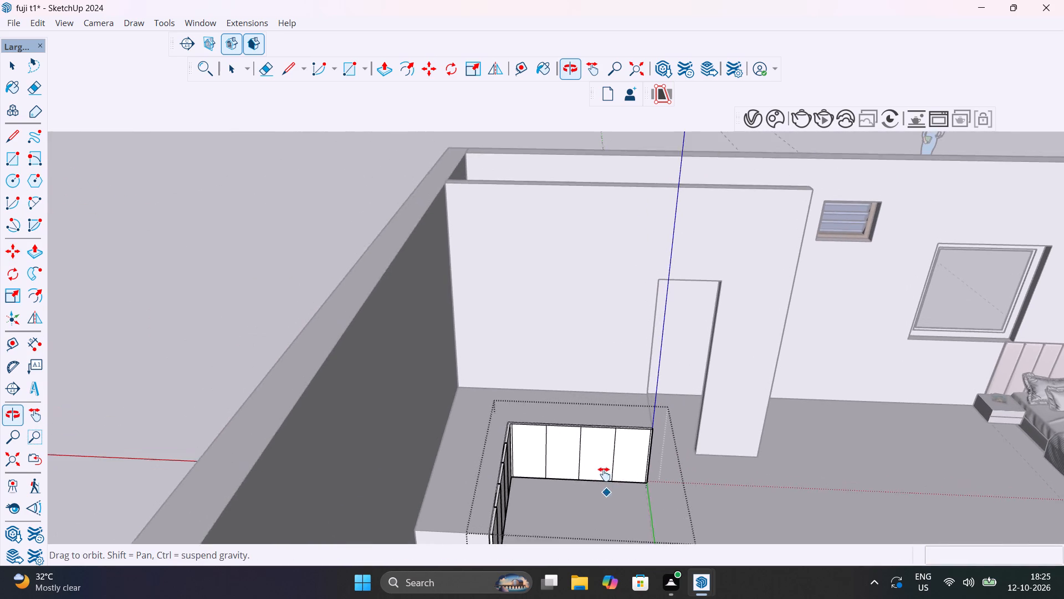
{"action": "middle_click_drag", "start_coordinate": [604, 474], "coordinate": [530, 461]}
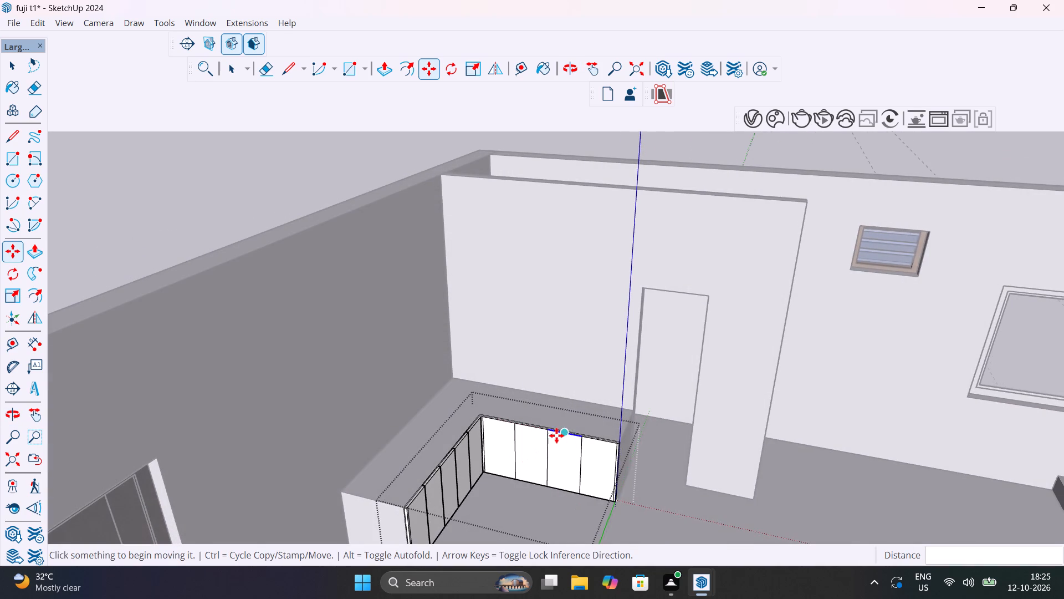
{"action": "scroll", "coordinate": [556, 435], "scroll_direction": "up", "scroll_amount": 10}
{"action": "key", "text": "space"}
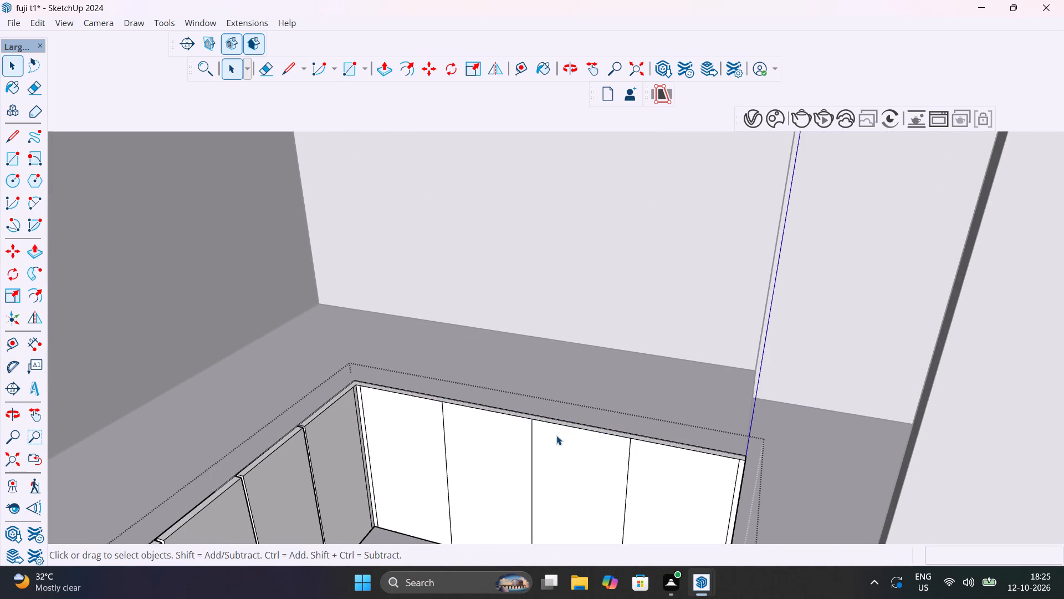
Copy the three intermediate division lines of the divided panel 4 mm toward the inner corner.
{"action": "scroll", "coordinate": [556, 435], "scroll_direction": "down", "scroll_amount": 5}
{"action": "middle_click_drag", "start_coordinate": [603, 458], "coordinate": [555, 432]}
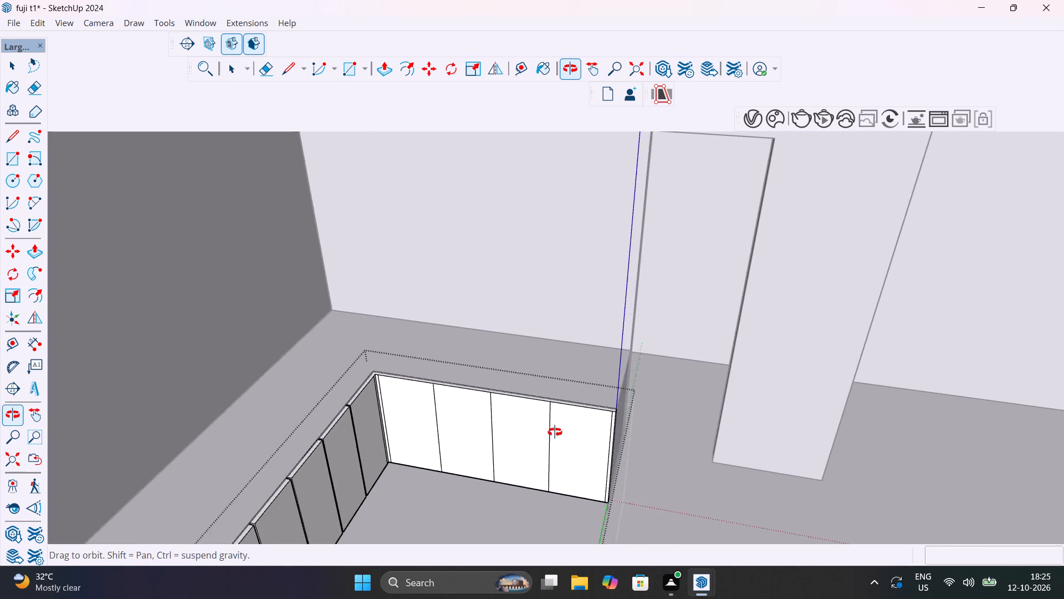
{"action": "middle_click_drag", "start_coordinate": [555, 432], "coordinate": [632, 465]}
{"action": "scroll", "coordinate": [627, 430], "scroll_direction": "up", "scroll_amount": 12}
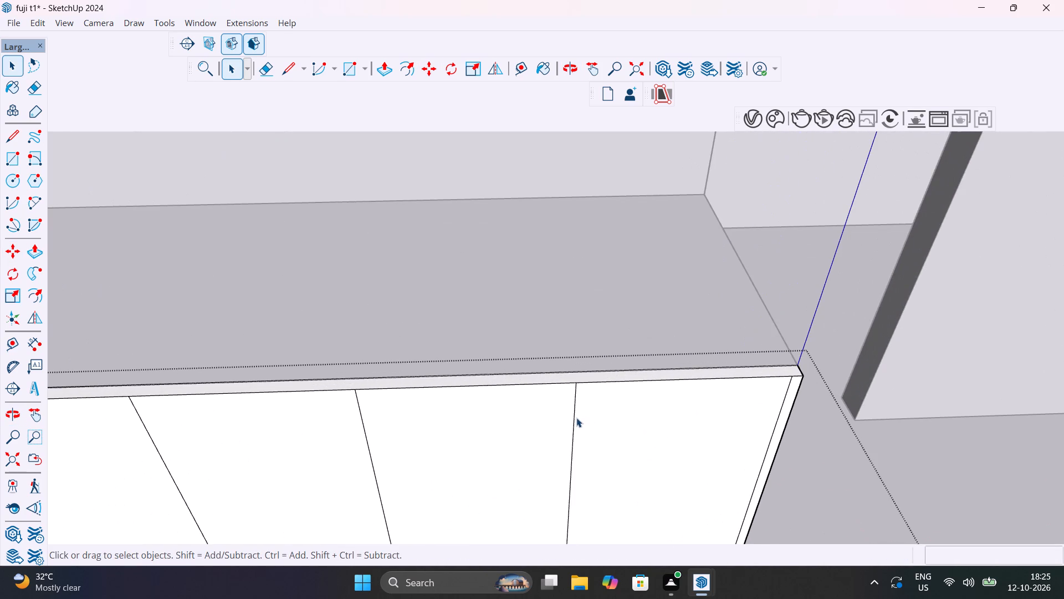
{"action": "left_click", "coordinate": [575, 409]}
{"action": "left_click", "coordinate": [367, 440], "text": "shift"}
{"action": "middle_click_drag", "start_coordinate": [386, 439], "coordinate": [546, 415], "text": "shift"}
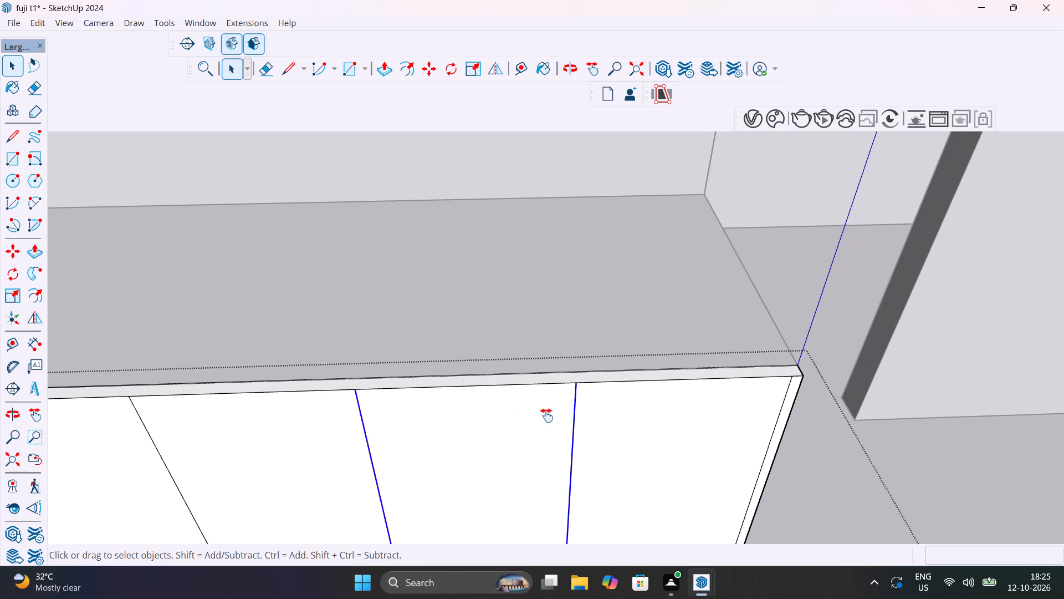
{"action": "middle_click_drag", "start_coordinate": [546, 415], "coordinate": [636, 402], "text": "shift"}
{"action": "left_click", "coordinate": [411, 420], "text": "shift"}
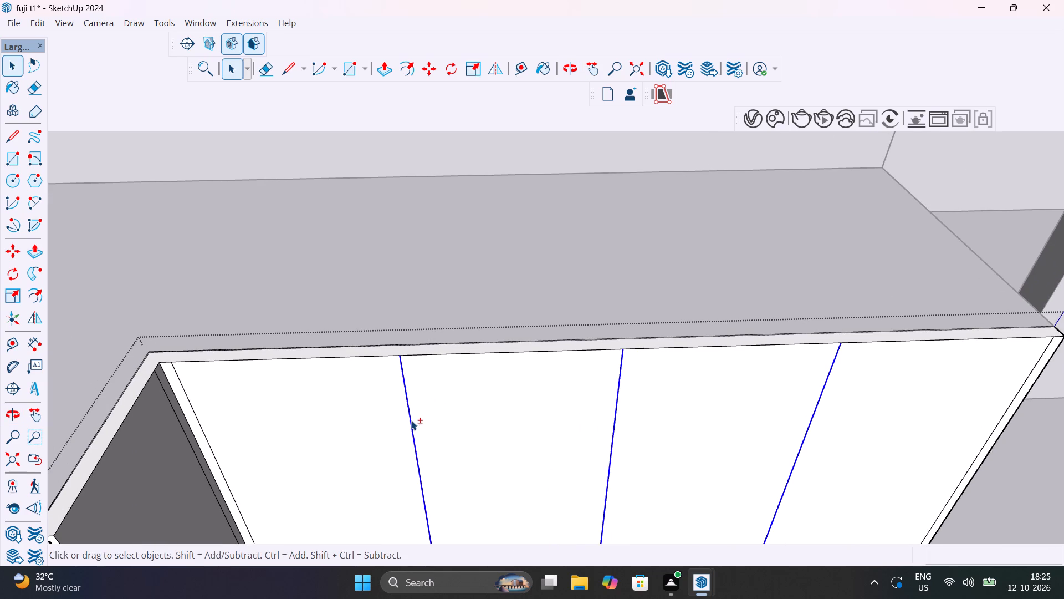
{"action": "key", "text": "m"}
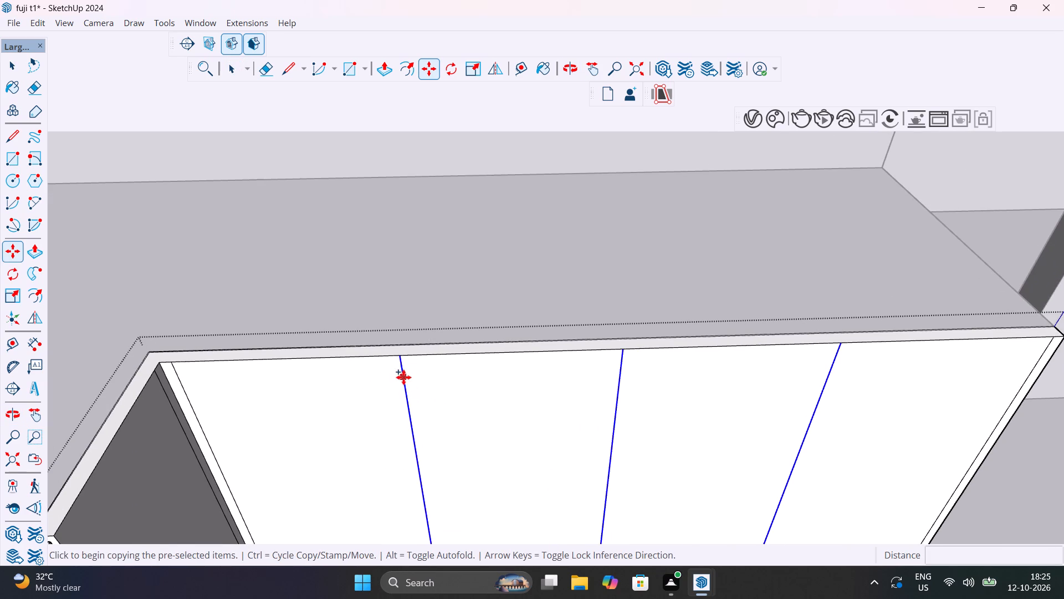
{"action": "left_click", "coordinate": [401, 359]}
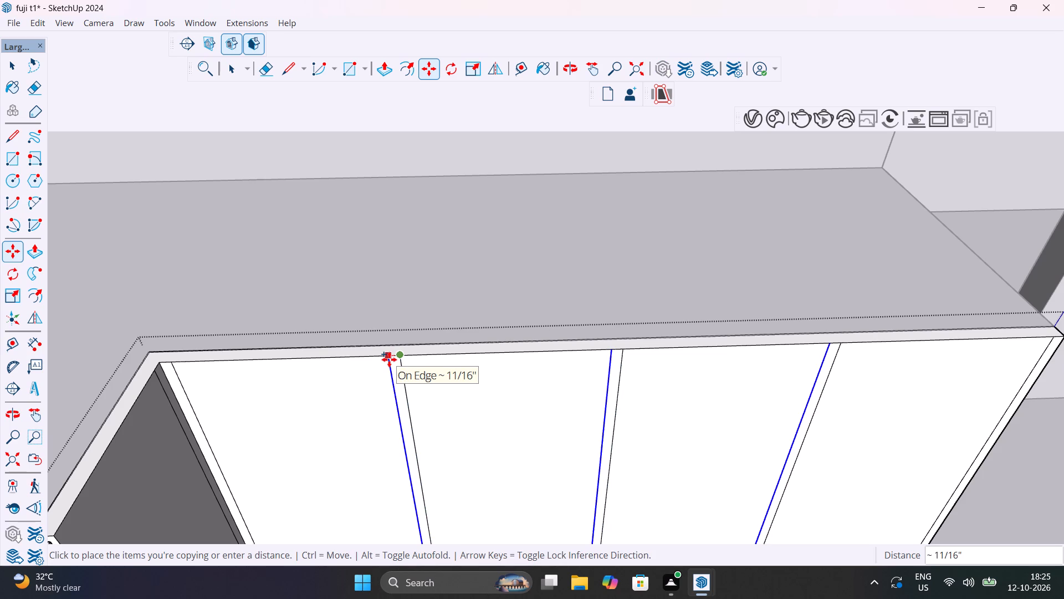
{"action": "key", "text": "4"}
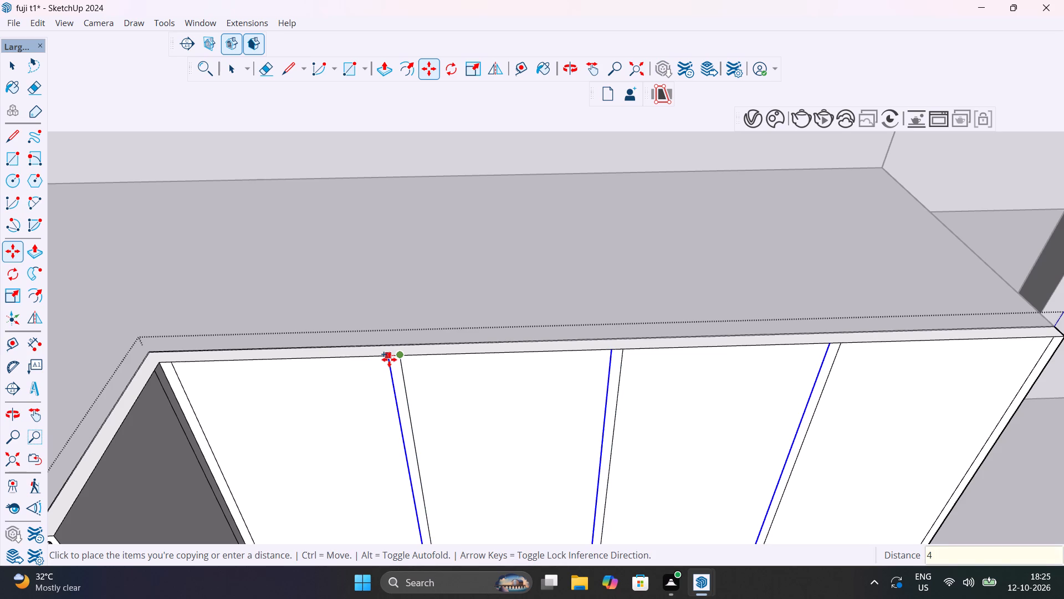
{"action": "type", "text": "MM"}
{"action": "key", "text": "Return"}
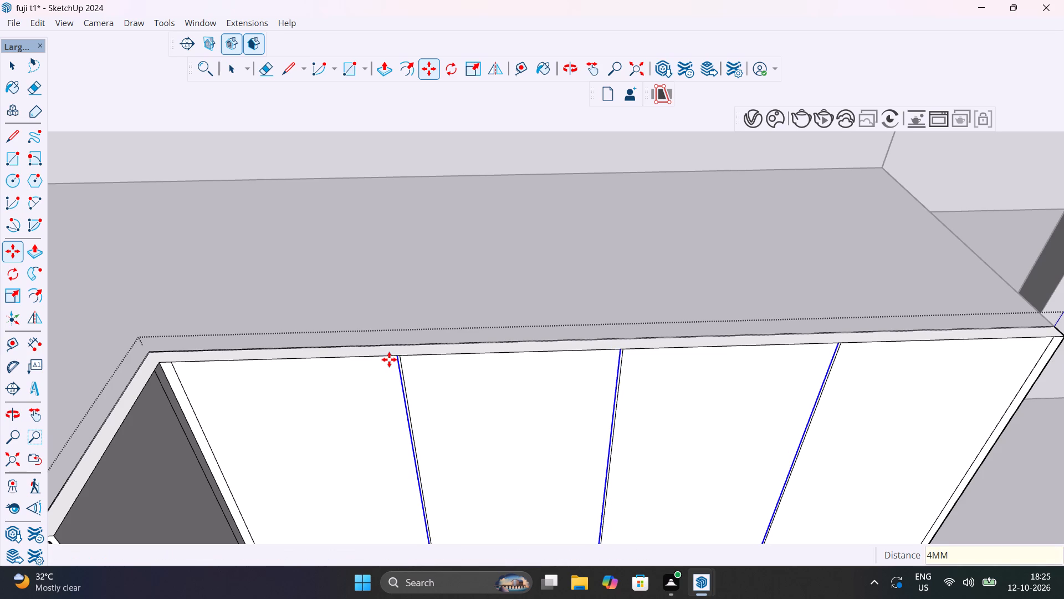
Copy the three offset lines 8 mm back across the original division lines, toward the panel's free end.
{"action": "scroll", "coordinate": [403, 364], "scroll_direction": "up", "scroll_amount": 15}
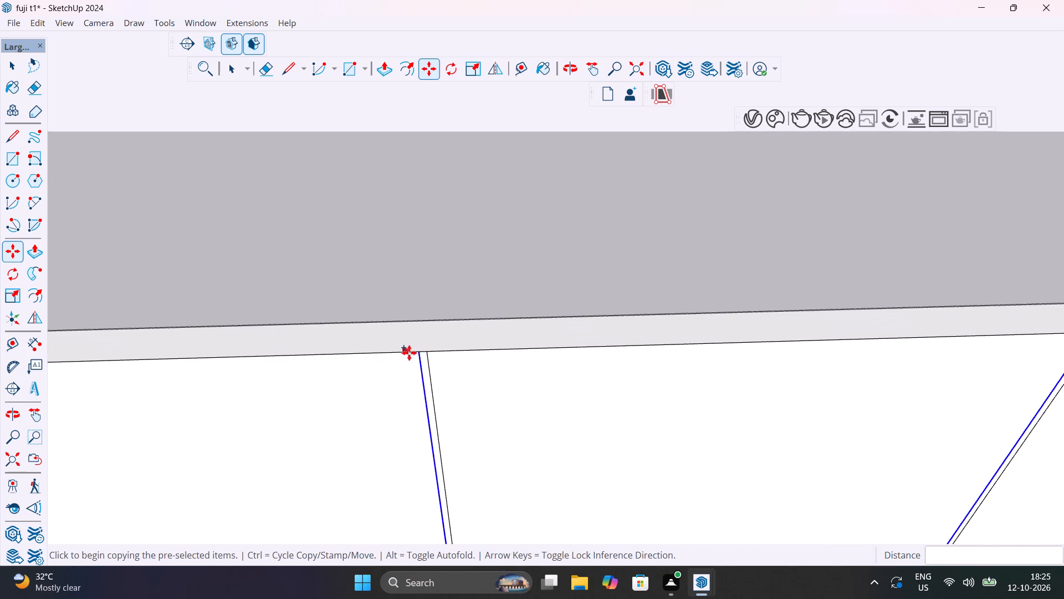
{"action": "left_click", "coordinate": [417, 352]}
{"action": "key", "text": "8"}
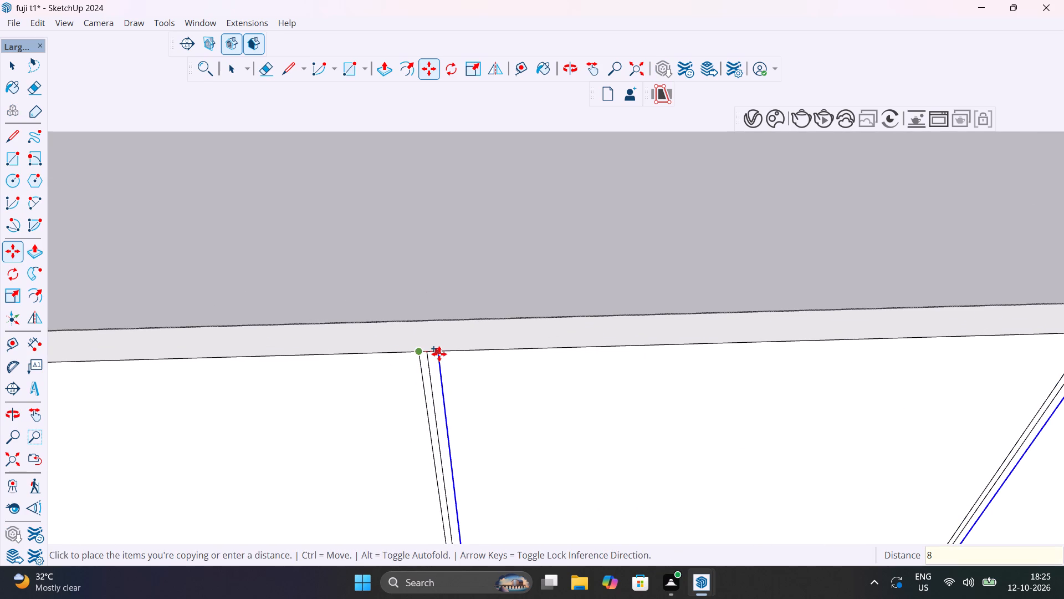
{"action": "type", "text": "MM"}
{"action": "key", "text": "Return"}
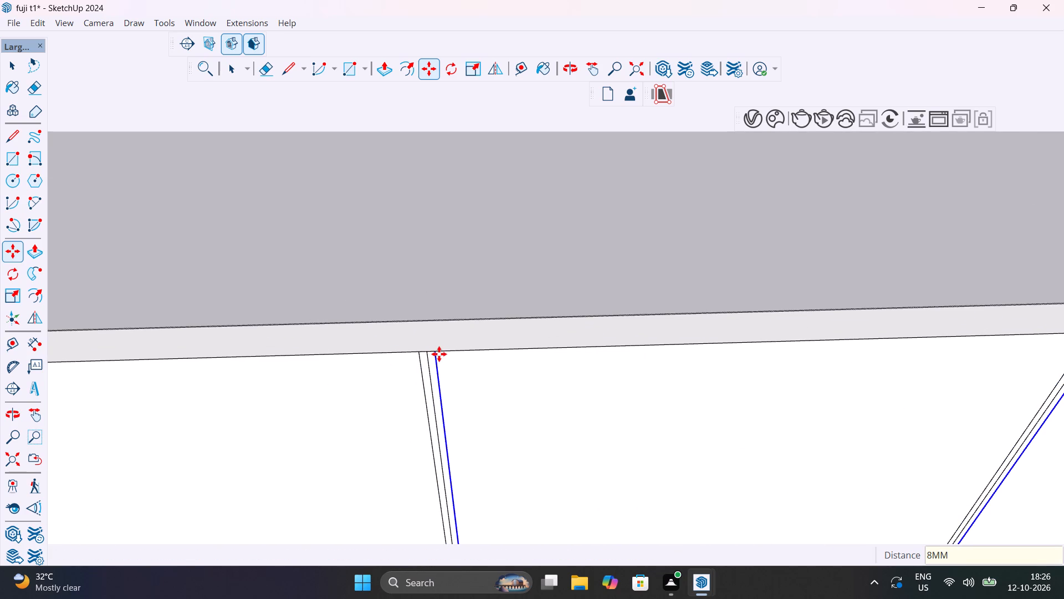
Delete the three original division lines running down the middle of the 8 mm gaps on the front panel.
{"action": "key", "text": "space"}
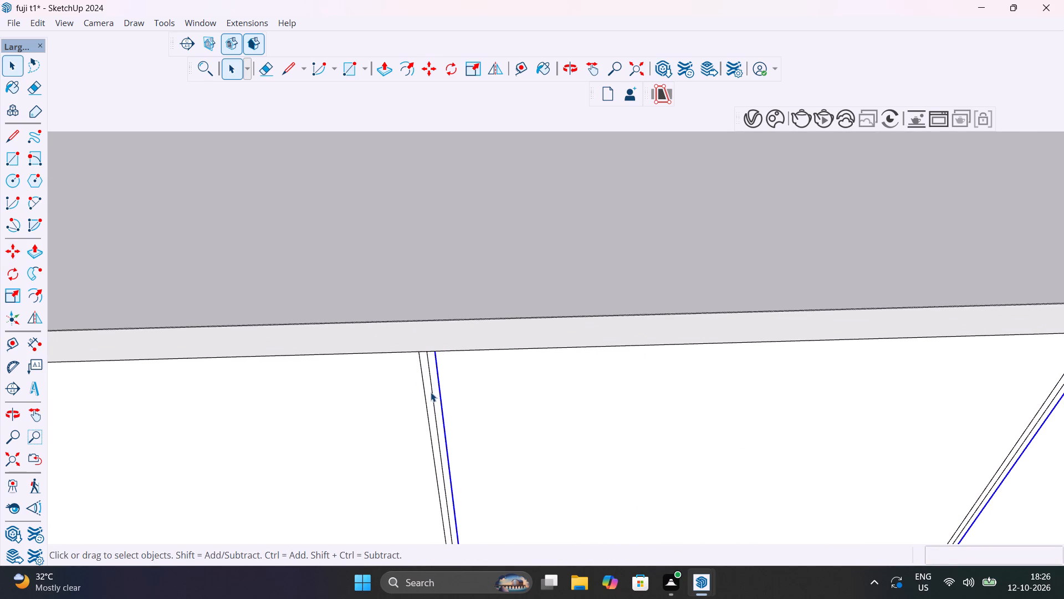
{"action": "left_click", "coordinate": [431, 392]}
{"action": "key", "text": "Delete"}
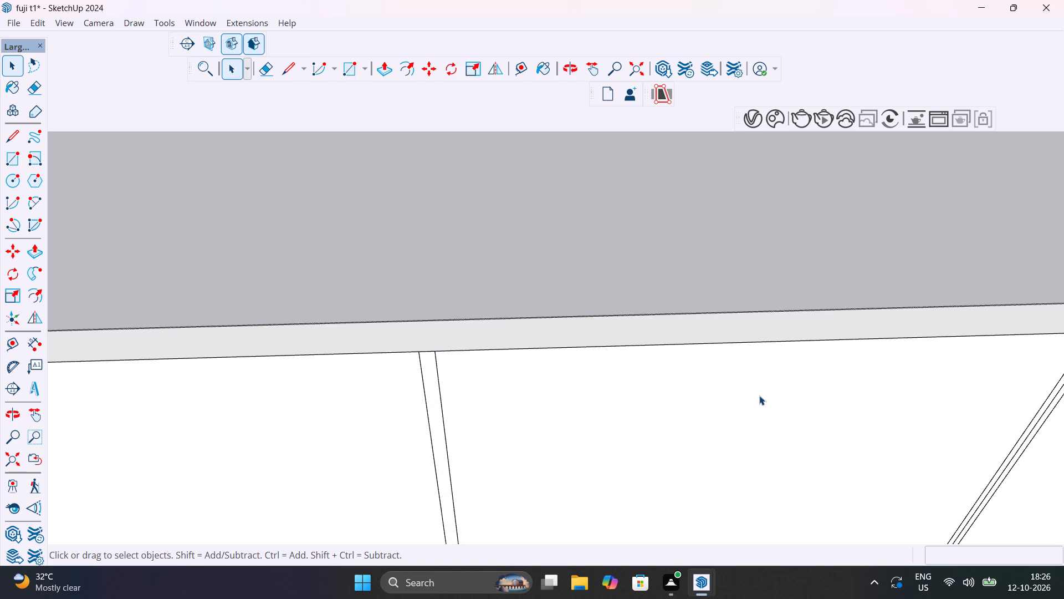
{"action": "scroll", "coordinate": [759, 395], "scroll_direction": "down", "scroll_amount": 7}
{"action": "scroll", "coordinate": [936, 374], "scroll_direction": "up", "scroll_amount": 6}
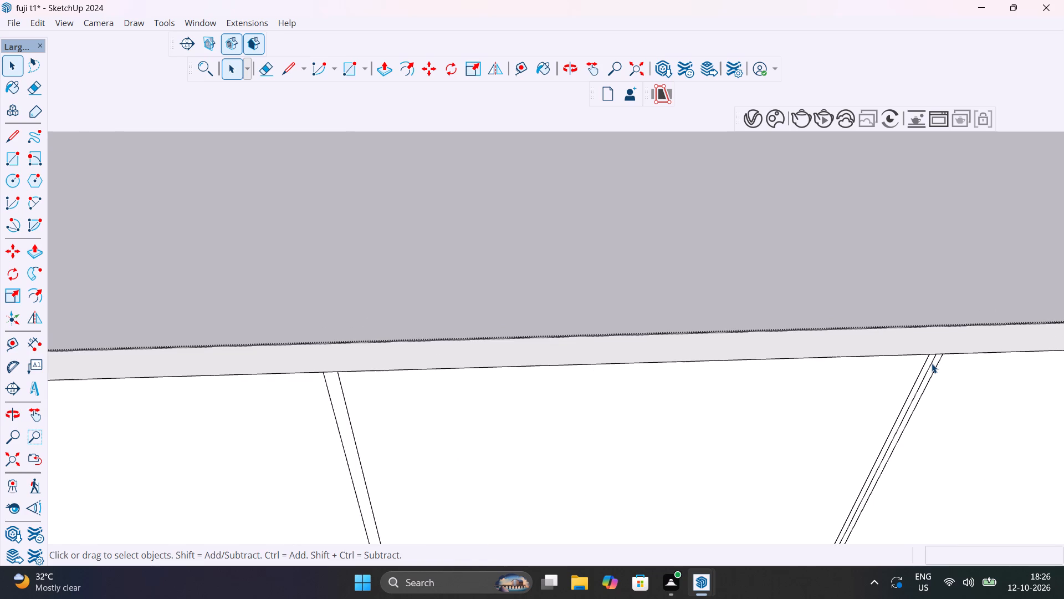
{"action": "left_click", "coordinate": [932, 363]}
{"action": "key", "text": "Delete"}
{"action": "scroll", "coordinate": [932, 363], "scroll_direction": "down", "scroll_amount": 7}
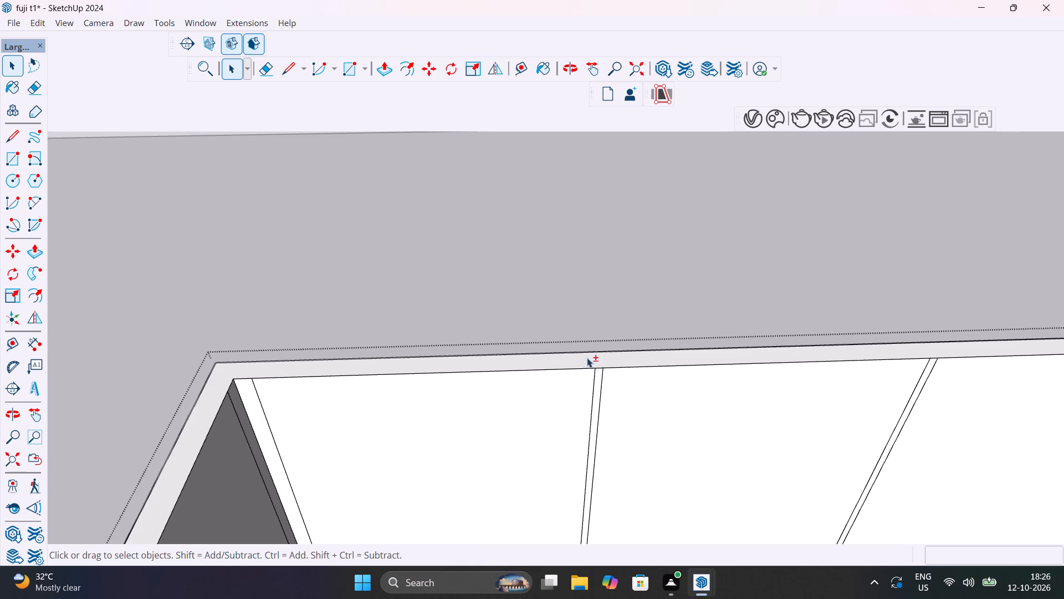
{"action": "middle_click_drag", "start_coordinate": [572, 358], "coordinate": [122, 331], "text": "shift"}
{"action": "scroll", "coordinate": [826, 332], "scroll_direction": "up", "scroll_amount": 8}
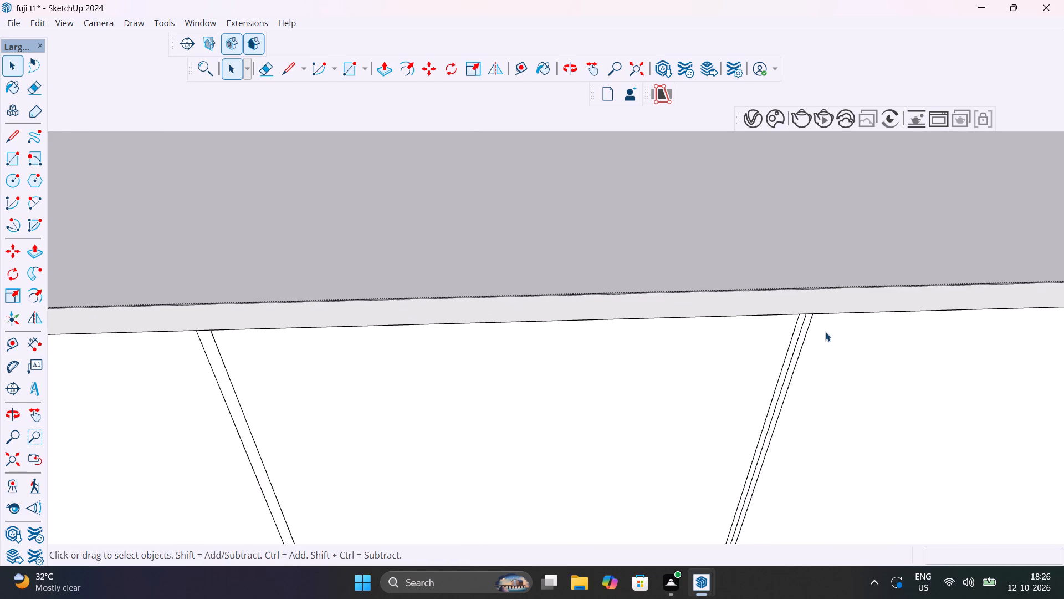
{"action": "scroll", "coordinate": [825, 332], "scroll_direction": "up", "scroll_amount": 3}
{"action": "left_click", "coordinate": [780, 351]}
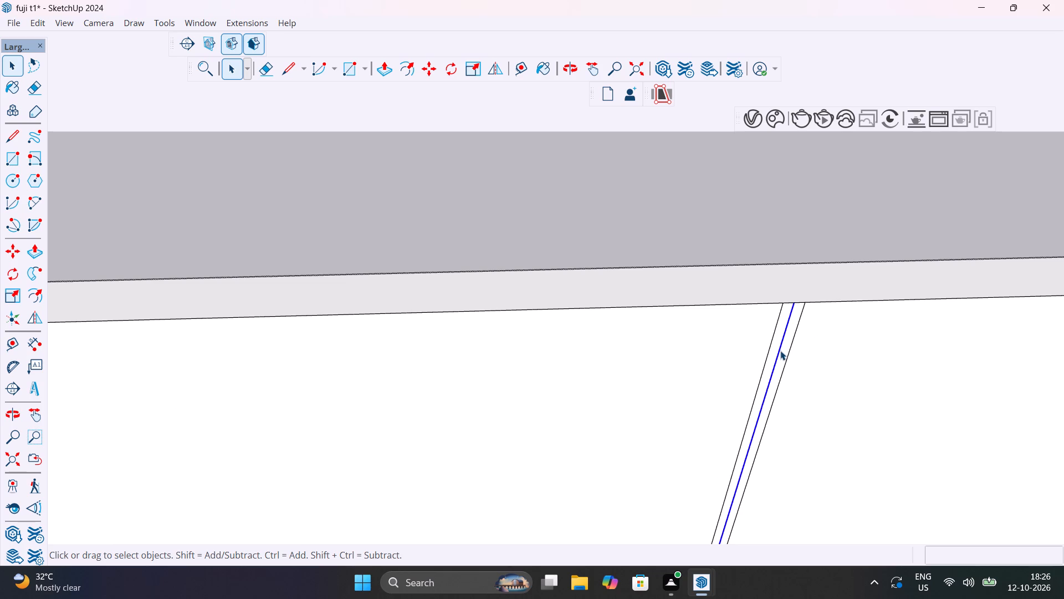
{"action": "key", "text": "Delete"}
Examine the four-shutter front panel and the adjoining shutter leg from several angles around the counter.
{"action": "scroll", "coordinate": [780, 351], "scroll_direction": "down", "scroll_amount": 20}
{"action": "scroll", "coordinate": [780, 351], "scroll_direction": "down", "scroll_amount": 3}
{"action": "middle_click_drag", "start_coordinate": [738, 383], "coordinate": [715, 367]}
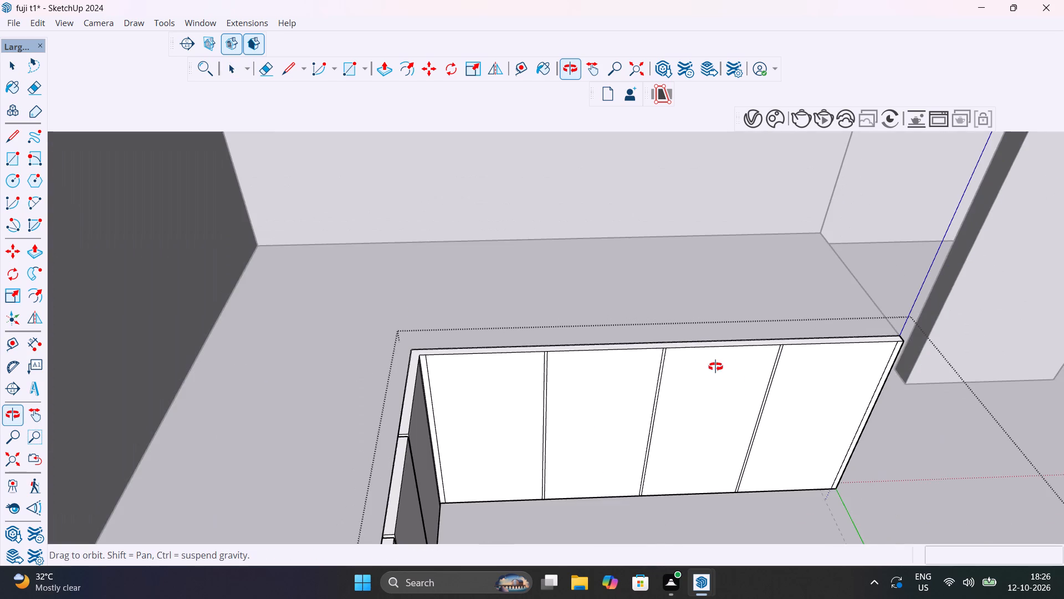
{"action": "middle_click_drag", "start_coordinate": [715, 367], "coordinate": [688, 362]}
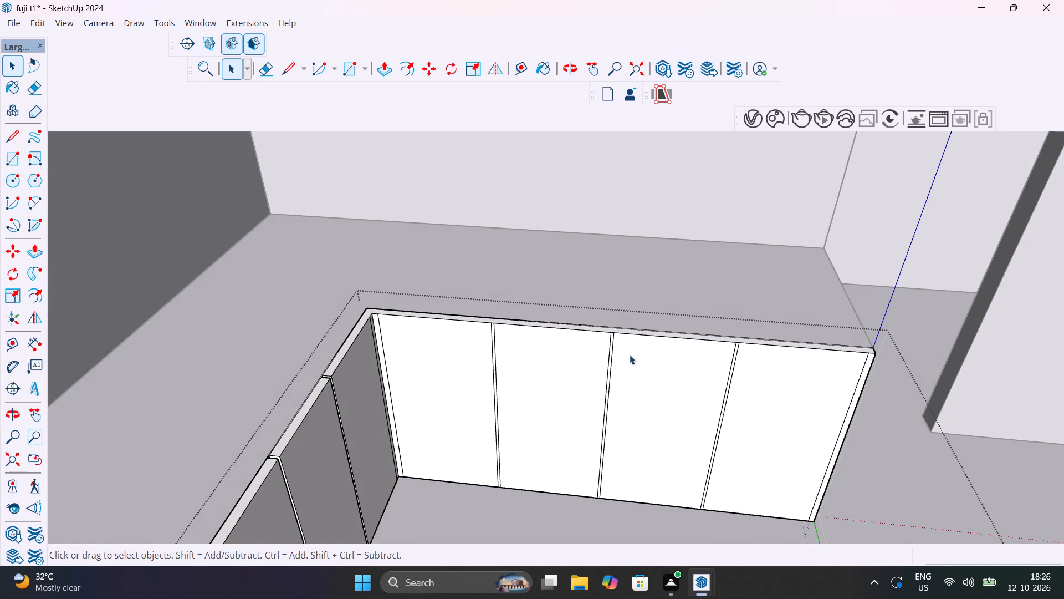
{"action": "scroll", "coordinate": [581, 328], "scroll_direction": "up", "scroll_amount": 6}
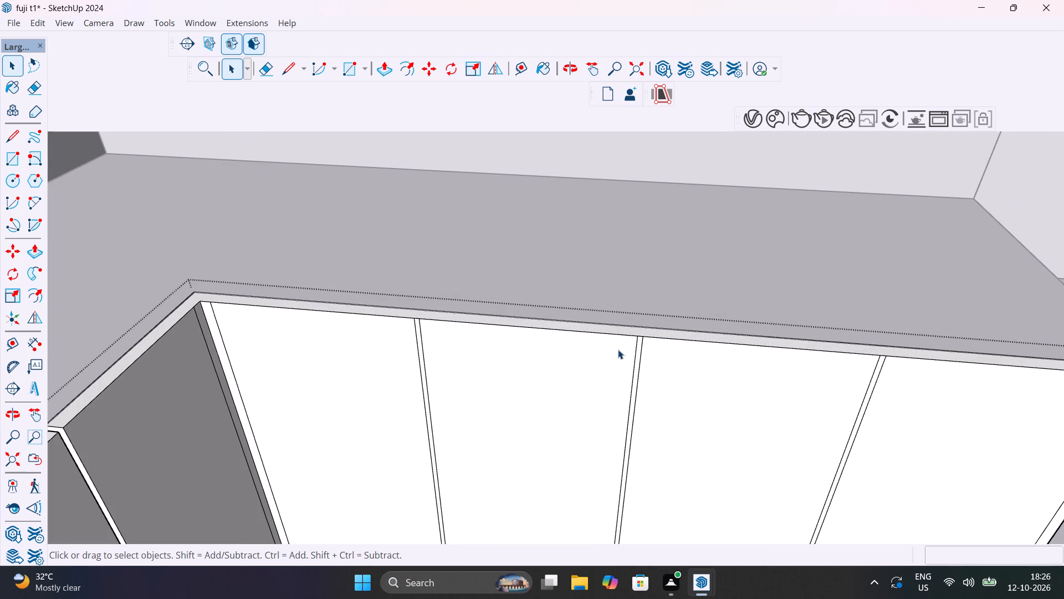
{"action": "middle_click_drag", "start_coordinate": [622, 354], "coordinate": [810, 363]}
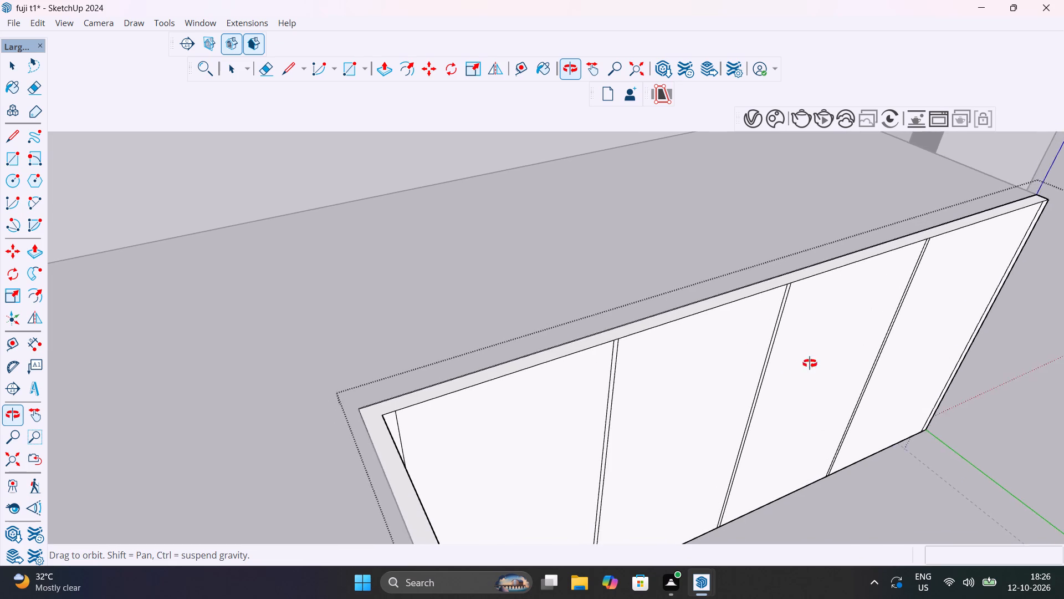
{"action": "middle_click_drag", "start_coordinate": [810, 363], "coordinate": [240, 373]}
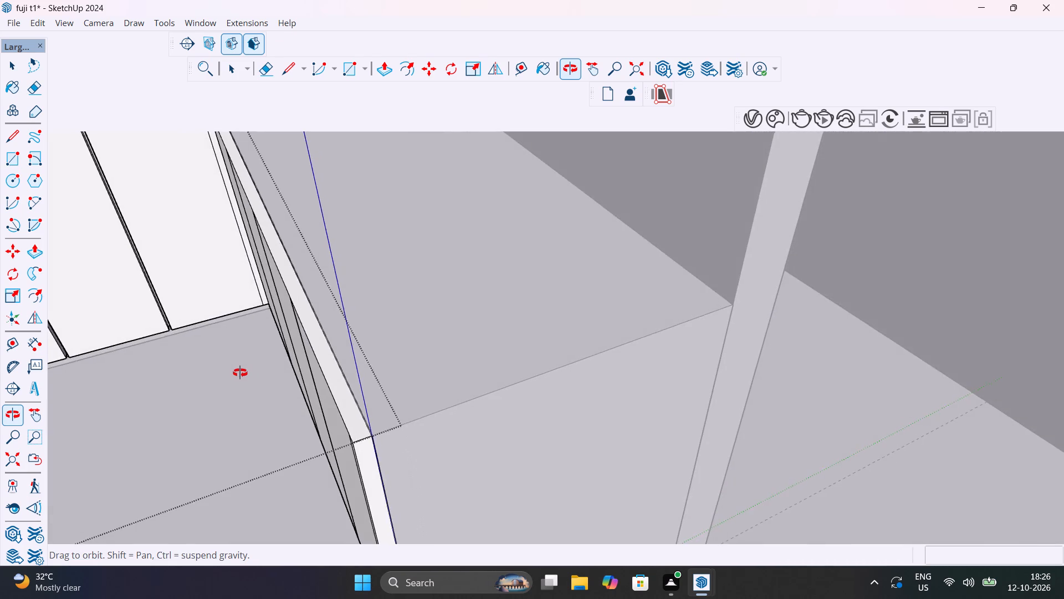
{"action": "middle_click_drag", "start_coordinate": [240, 373], "coordinate": [520, 355]}
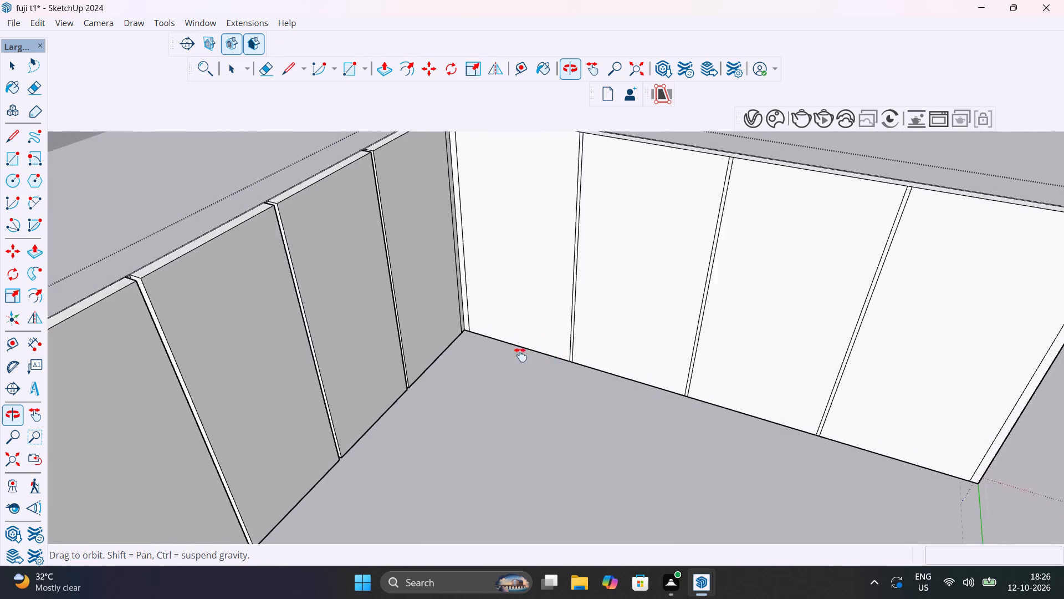
{"action": "middle_click_drag", "start_coordinate": [520, 355], "coordinate": [579, 416]}
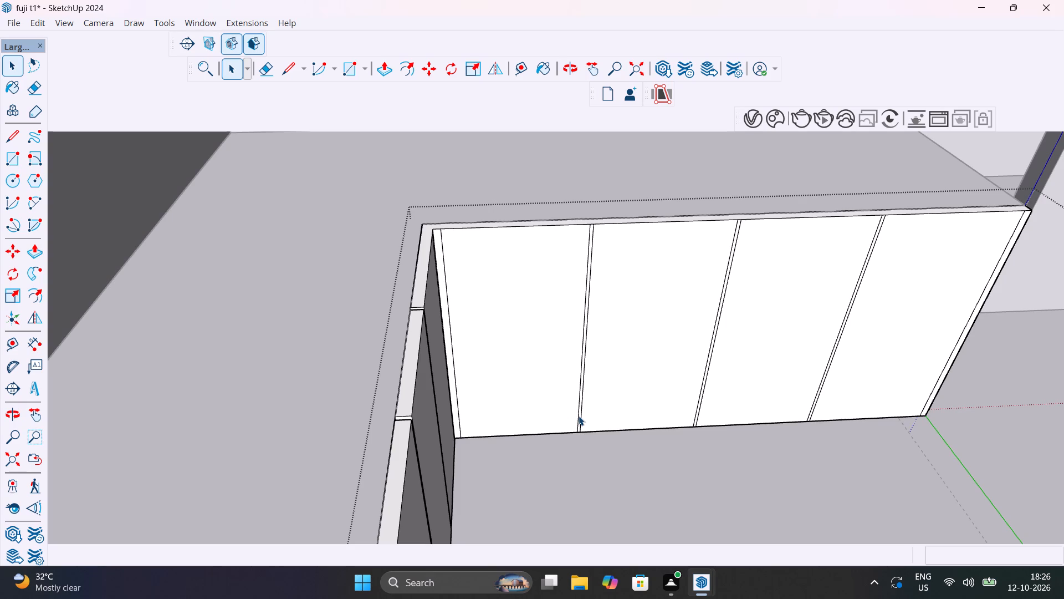
{"action": "scroll", "coordinate": [676, 236], "scroll_direction": "up", "scroll_amount": 5}
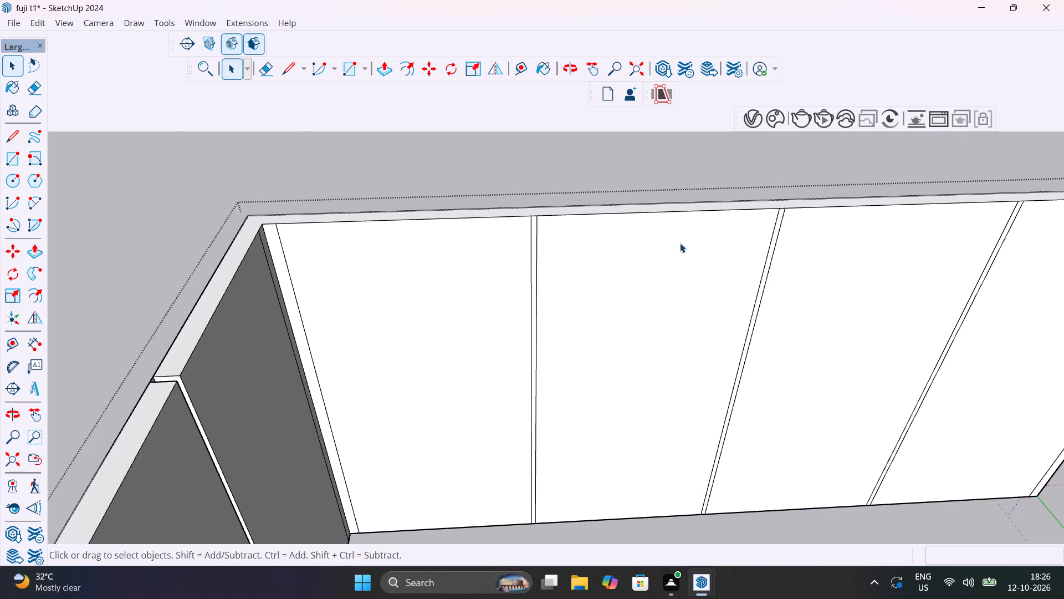
{"action": "middle_click_drag", "start_coordinate": [680, 243], "coordinate": [569, 309], "text": "shift"}
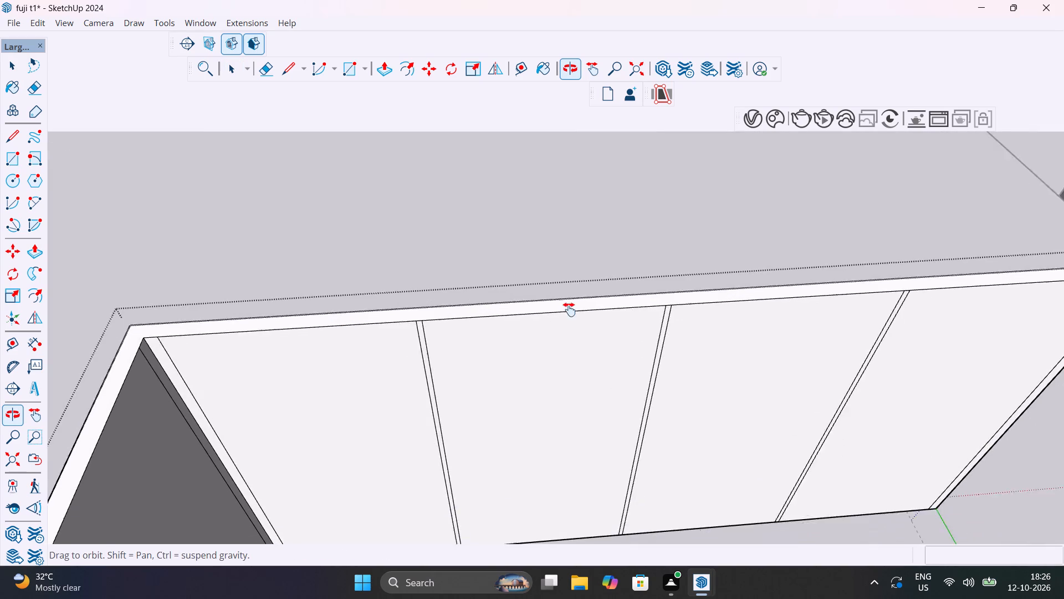
{"action": "middle_click_drag", "start_coordinate": [569, 309], "coordinate": [540, 271], "text": "shift"}
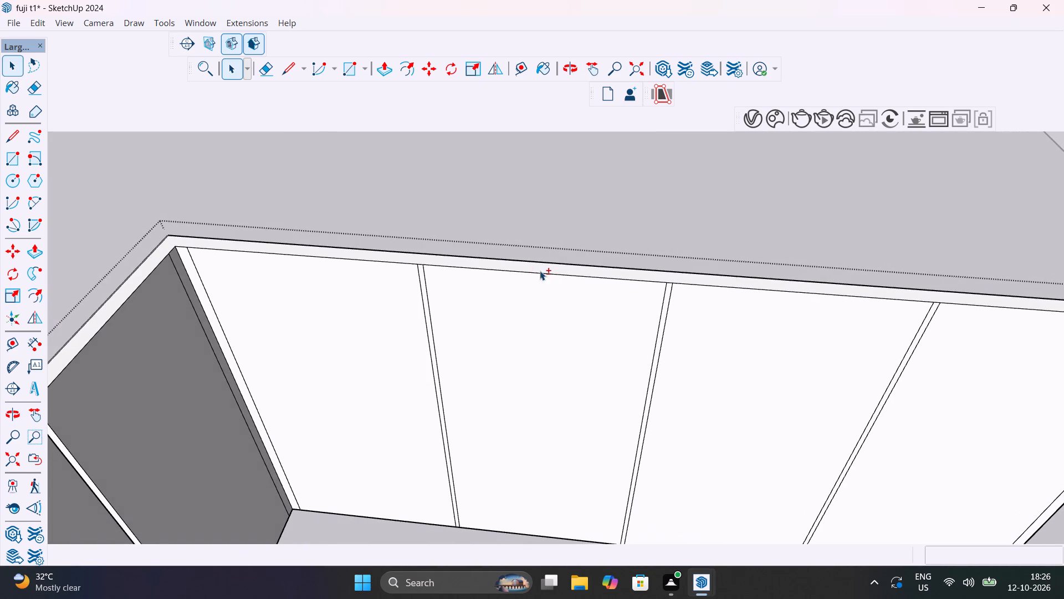
{"action": "scroll", "coordinate": [566, 322], "scroll_direction": "down", "scroll_amount": 18}
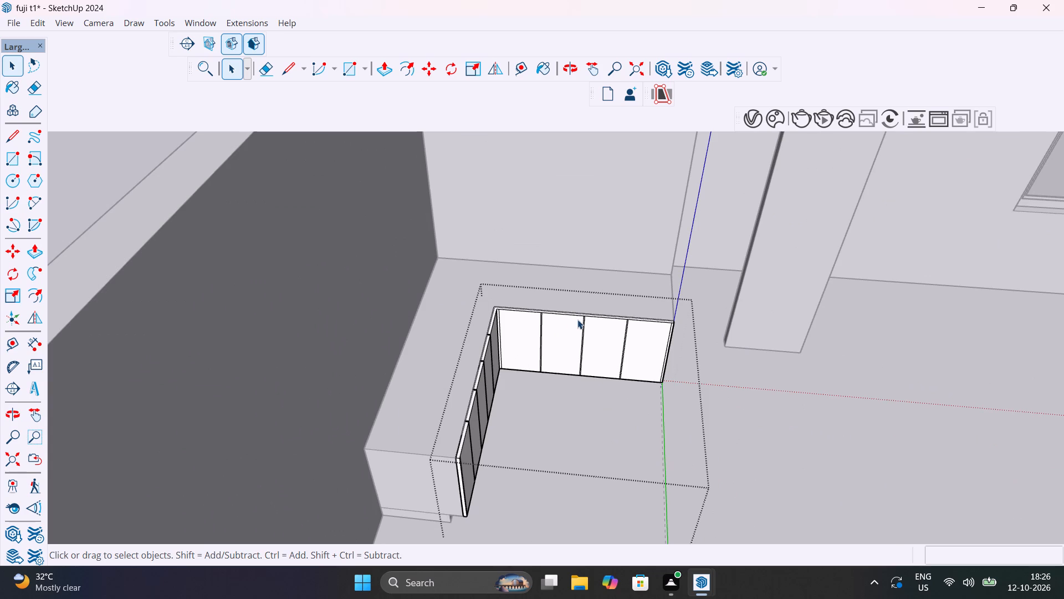
Copy the top edge of the second shutter from the inner corner to its bottom edge and divide the height into 3 equal parts.
{"action": "scroll", "coordinate": [579, 318], "scroll_direction": "up", "scroll_amount": 11}
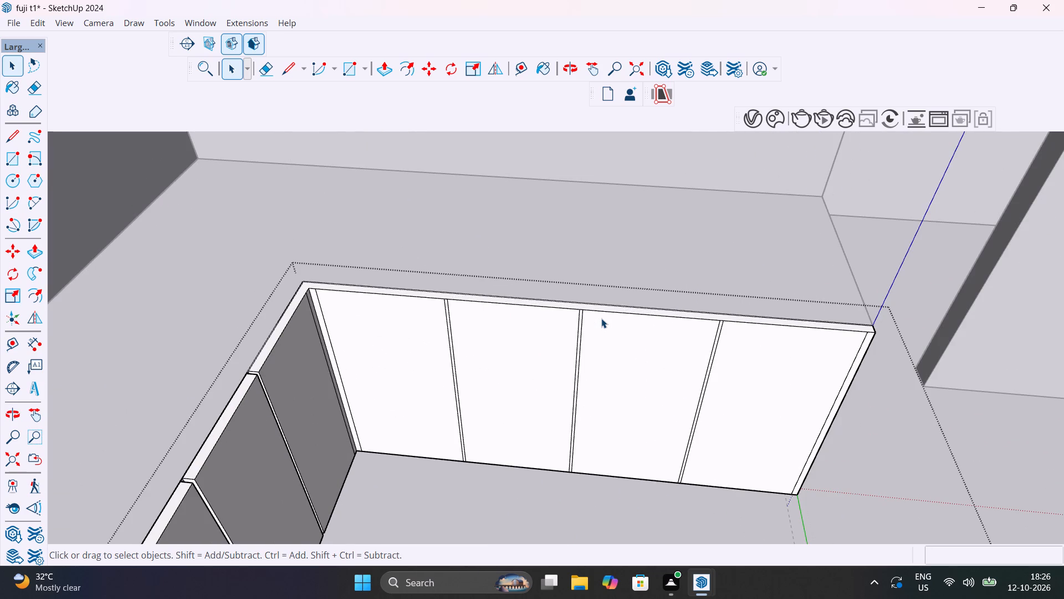
{"action": "scroll", "coordinate": [524, 305], "scroll_direction": "up", "scroll_amount": 6}
{"action": "left_click", "coordinate": [524, 305]}
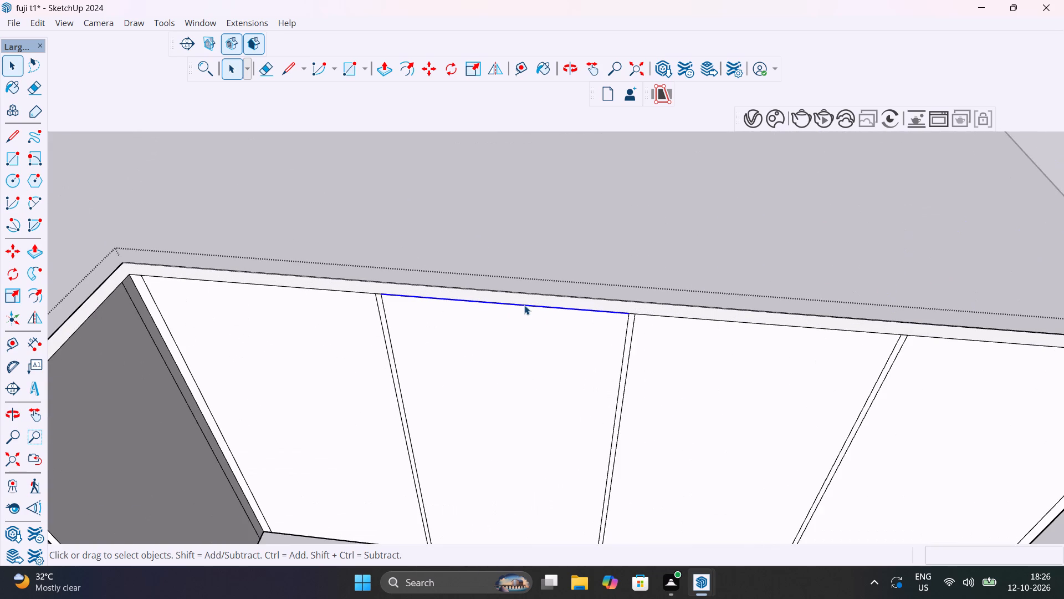
{"action": "key", "text": "m"}
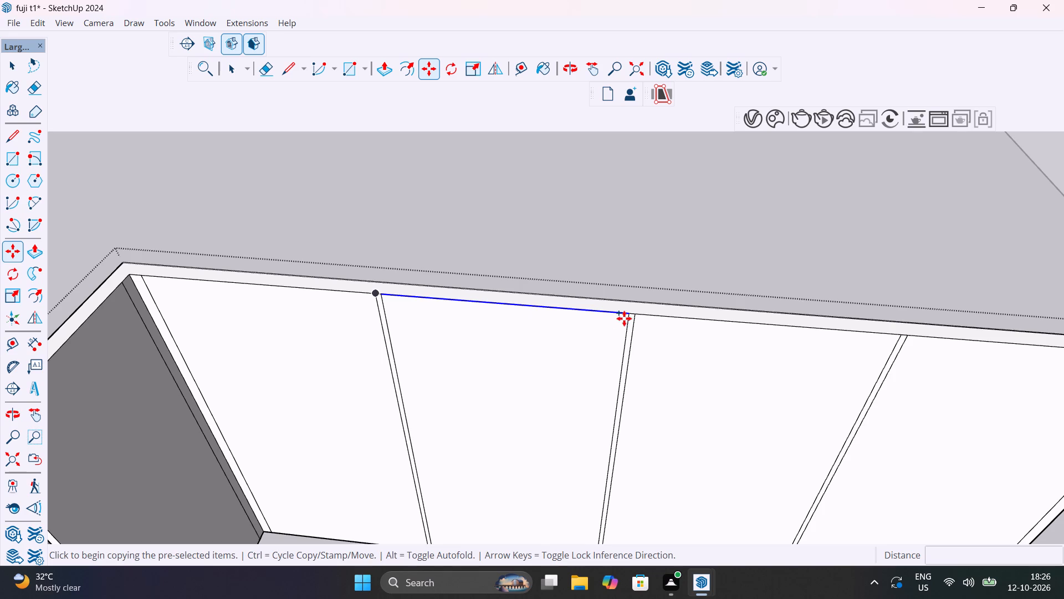
{"action": "left_click", "coordinate": [628, 315]}
{"action": "scroll", "coordinate": [621, 373], "scroll_direction": "down", "scroll_amount": 7}
{"action": "middle_click_drag", "start_coordinate": [619, 408], "coordinate": [598, 309]}
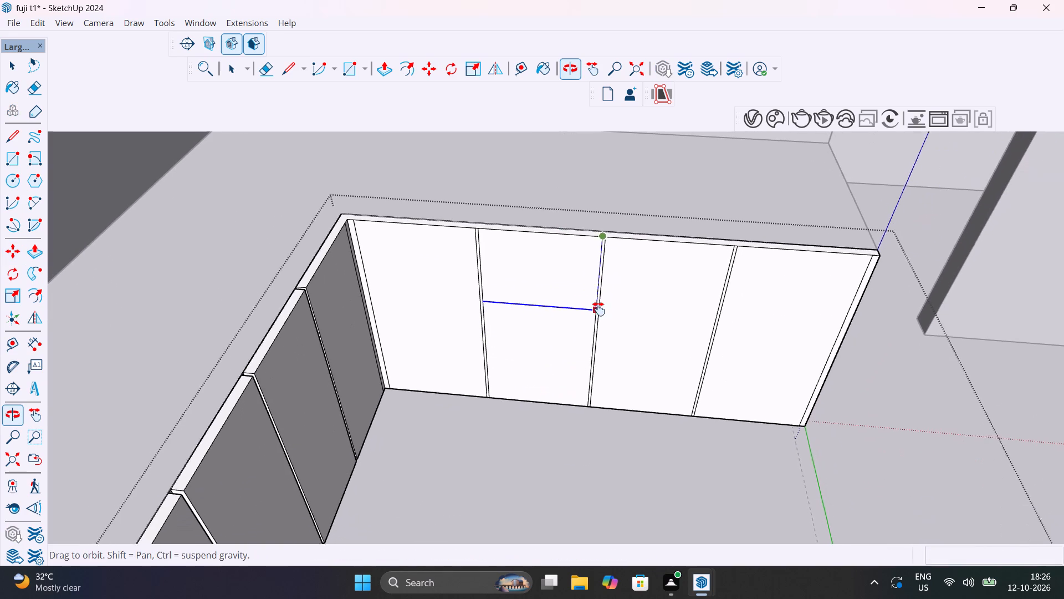
{"action": "middle_click_drag", "start_coordinate": [598, 309], "coordinate": [598, 308]}
{"action": "scroll", "coordinate": [586, 400], "scroll_direction": "up", "scroll_amount": 12}
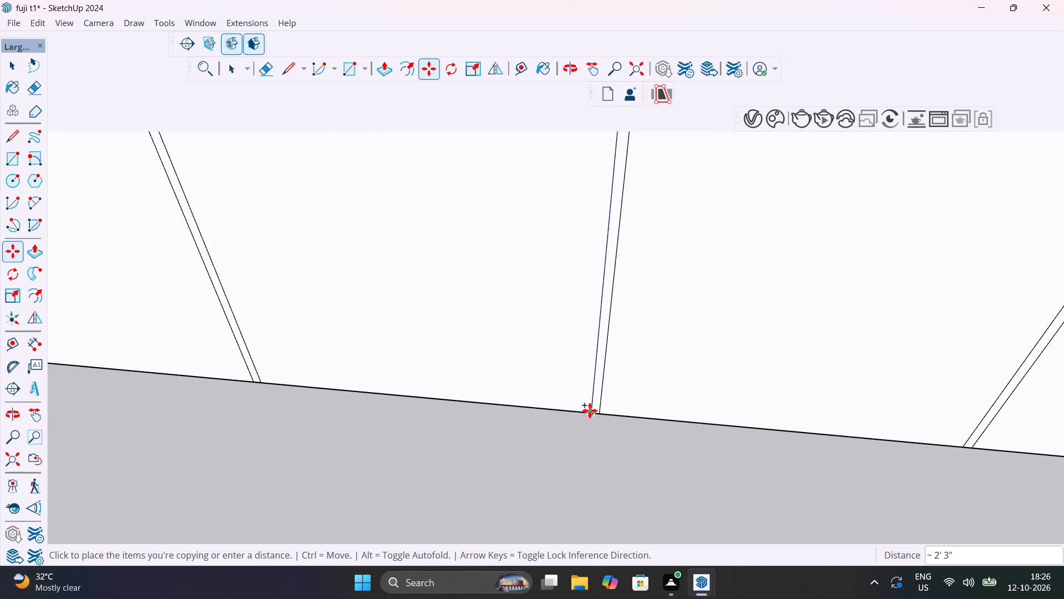
{"action": "left_click", "coordinate": [590, 410]}
{"action": "scroll", "coordinate": [581, 383], "scroll_direction": "up", "scroll_amount": 1}
{"action": "scroll", "coordinate": [581, 383], "scroll_direction": "down", "scroll_amount": 15}
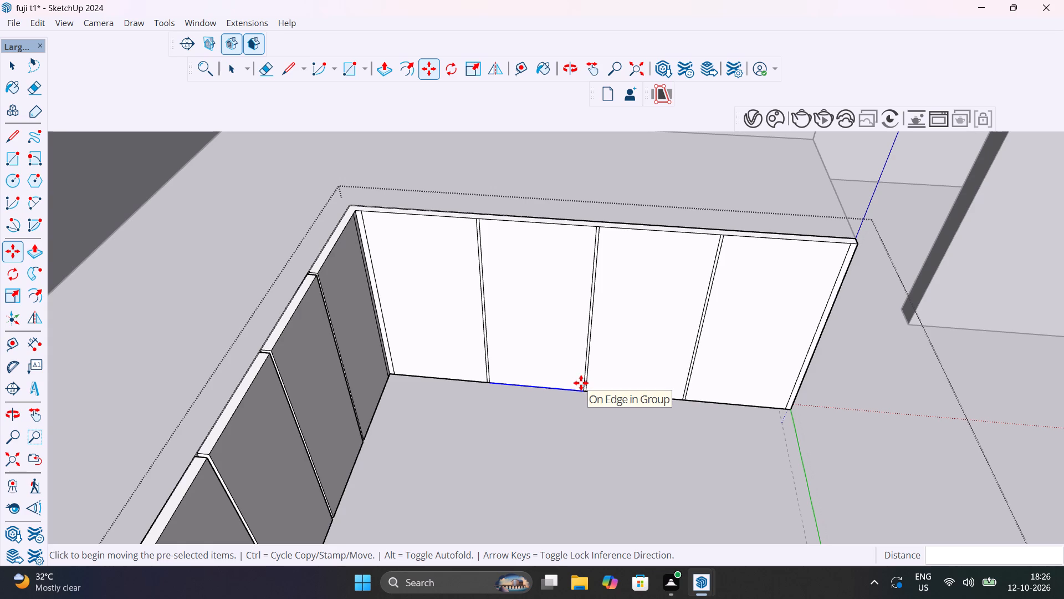
{"action": "key", "text": "2"}
{"action": "key", "text": "slash"}
{"action": "key", "text": "Return"}
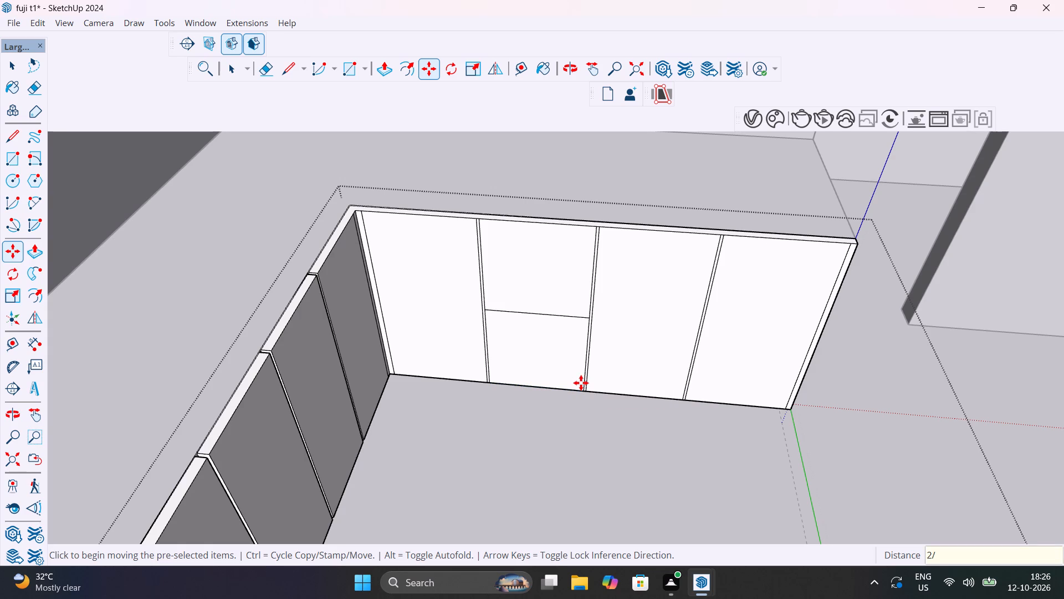
{"action": "type", "text": "3/"}
{"action": "key", "text": "Return"}
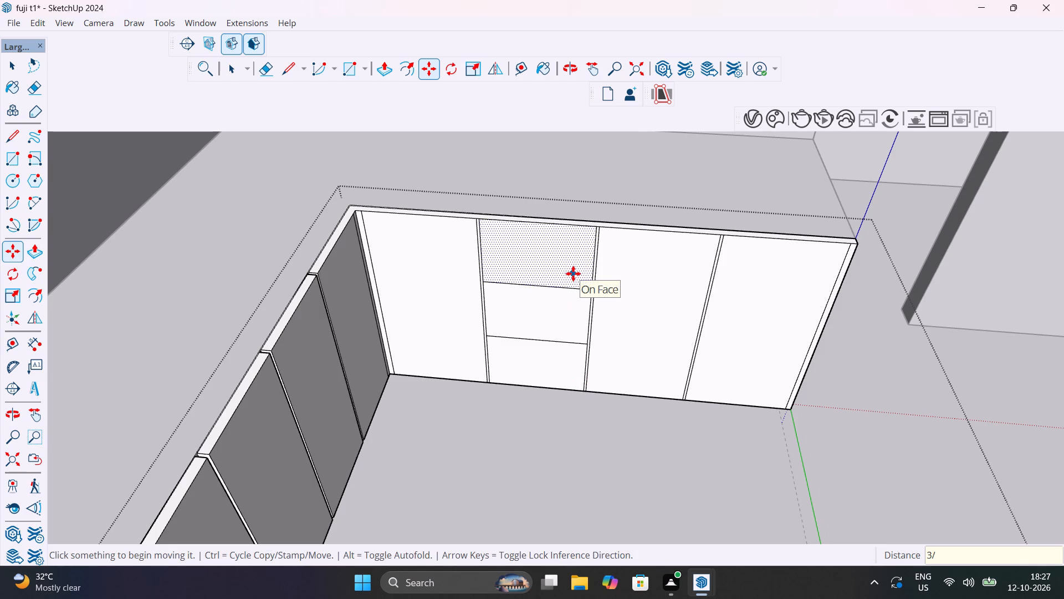
Copy the two horizontal division lines of the second shutter 4 mm upward.
{"action": "key", "text": "space"}
{"action": "left_click", "coordinate": [574, 343]}
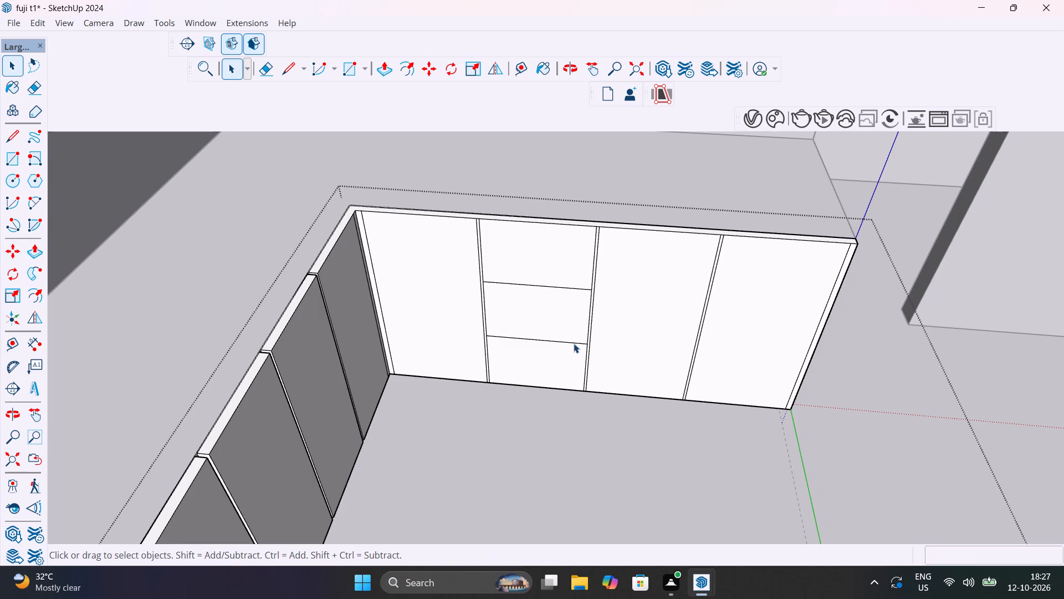
{"action": "left_click", "coordinate": [588, 290], "text": "shift"}
{"action": "key", "text": "m"}
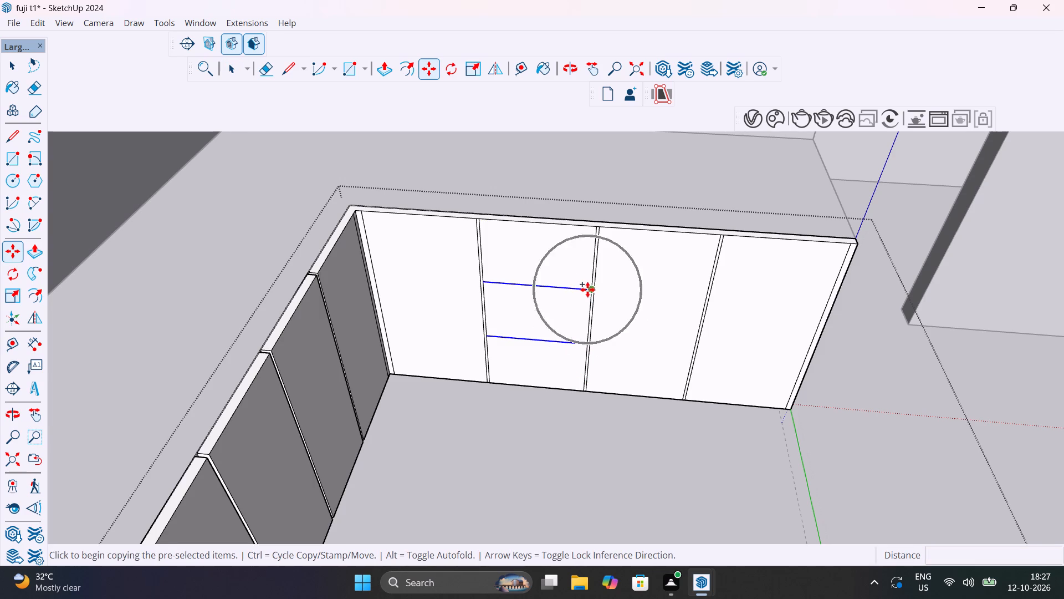
{"action": "left_click", "coordinate": [592, 291]}
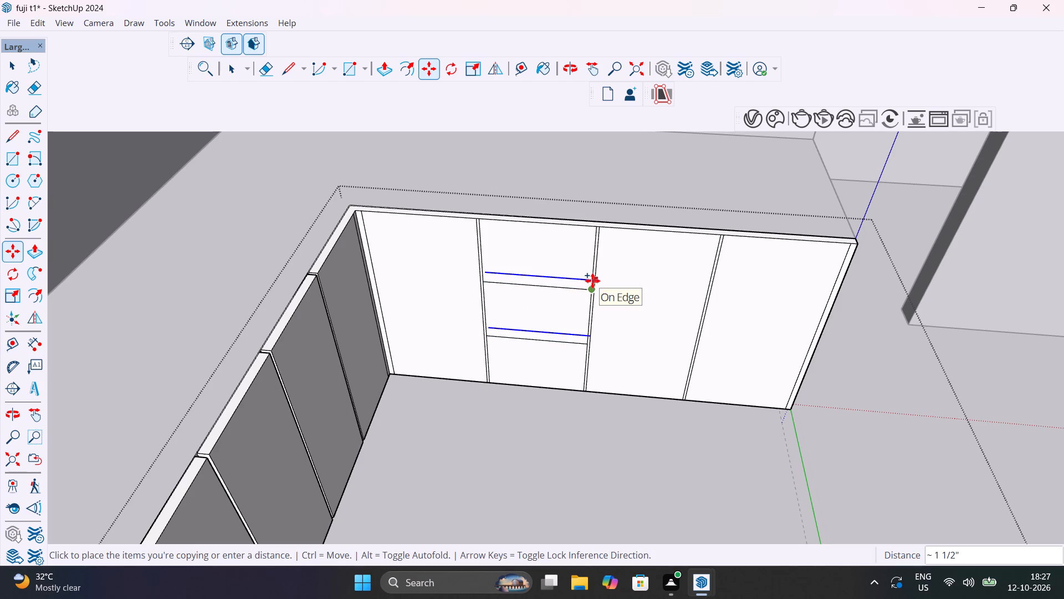
{"action": "key", "text": "4"}
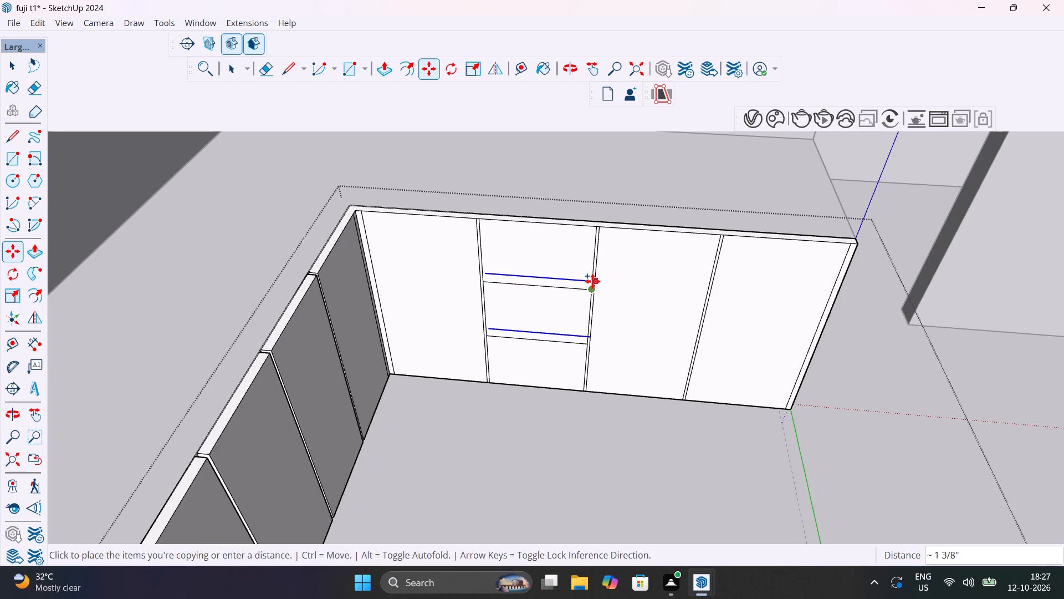
{"action": "type", "text": "MM"}
{"action": "key", "text": "Return"}
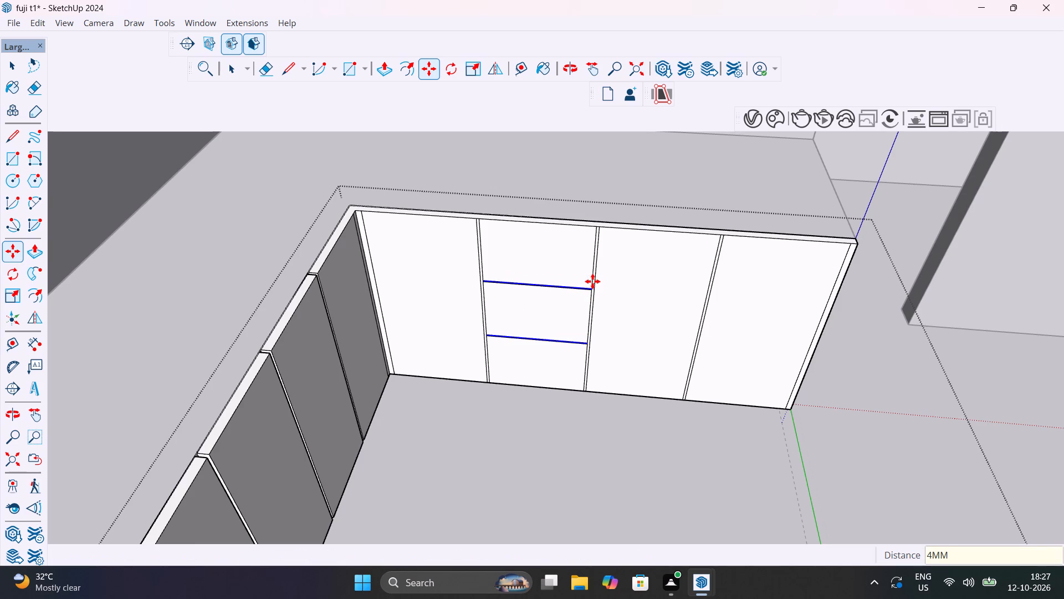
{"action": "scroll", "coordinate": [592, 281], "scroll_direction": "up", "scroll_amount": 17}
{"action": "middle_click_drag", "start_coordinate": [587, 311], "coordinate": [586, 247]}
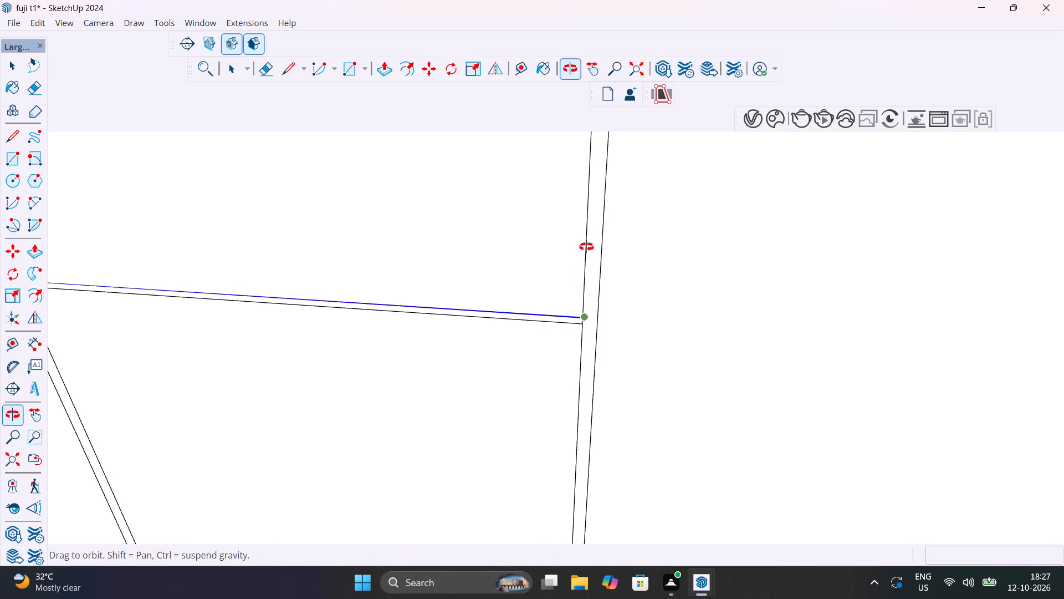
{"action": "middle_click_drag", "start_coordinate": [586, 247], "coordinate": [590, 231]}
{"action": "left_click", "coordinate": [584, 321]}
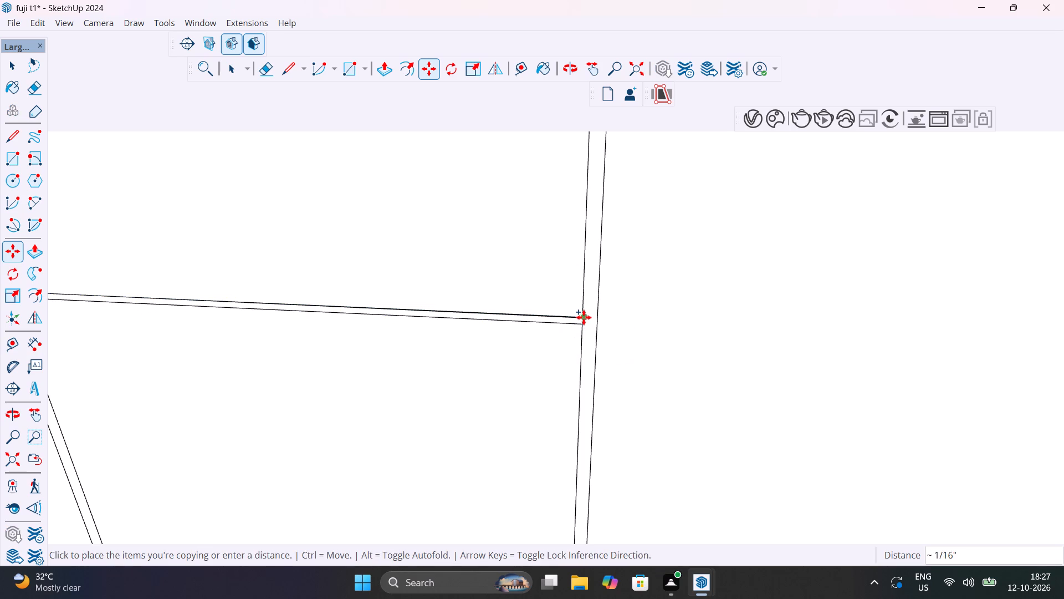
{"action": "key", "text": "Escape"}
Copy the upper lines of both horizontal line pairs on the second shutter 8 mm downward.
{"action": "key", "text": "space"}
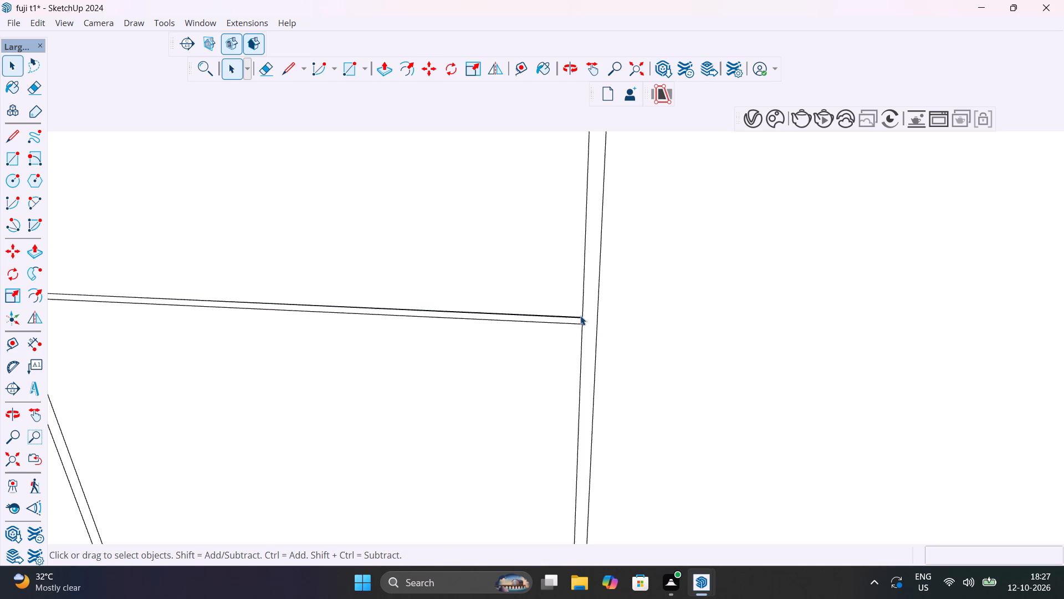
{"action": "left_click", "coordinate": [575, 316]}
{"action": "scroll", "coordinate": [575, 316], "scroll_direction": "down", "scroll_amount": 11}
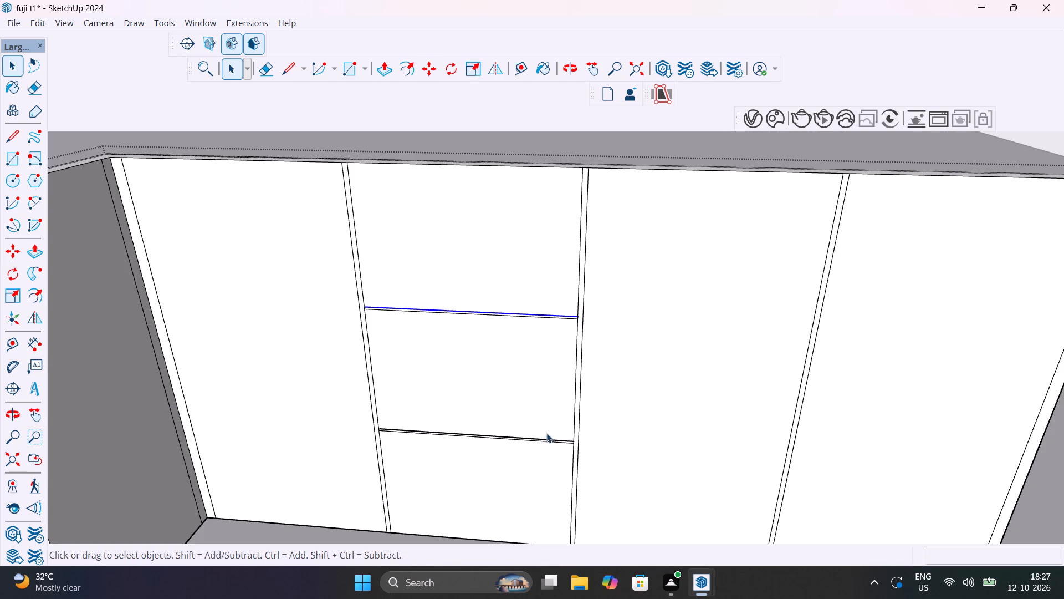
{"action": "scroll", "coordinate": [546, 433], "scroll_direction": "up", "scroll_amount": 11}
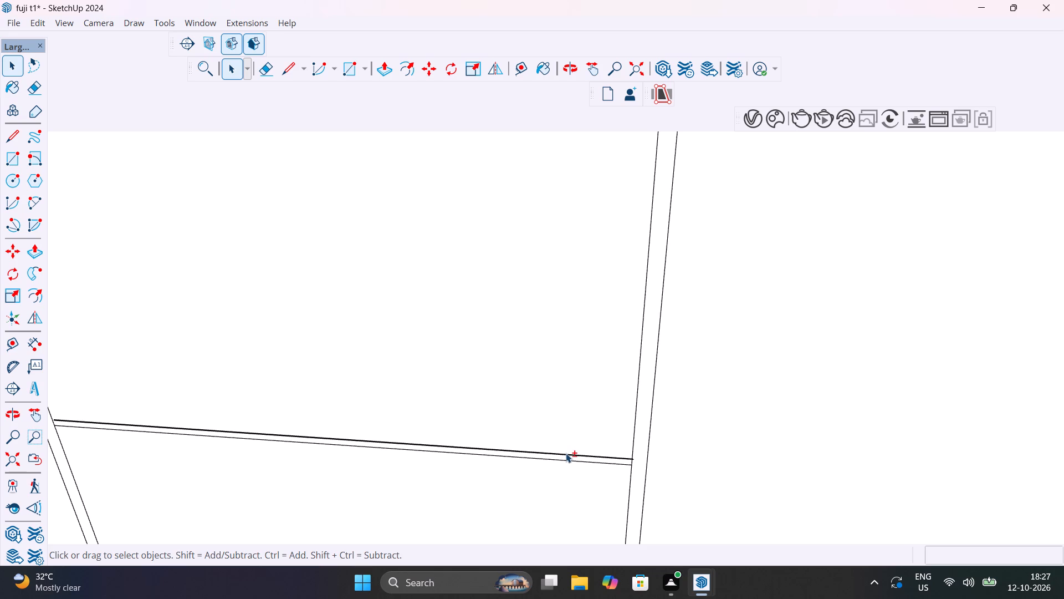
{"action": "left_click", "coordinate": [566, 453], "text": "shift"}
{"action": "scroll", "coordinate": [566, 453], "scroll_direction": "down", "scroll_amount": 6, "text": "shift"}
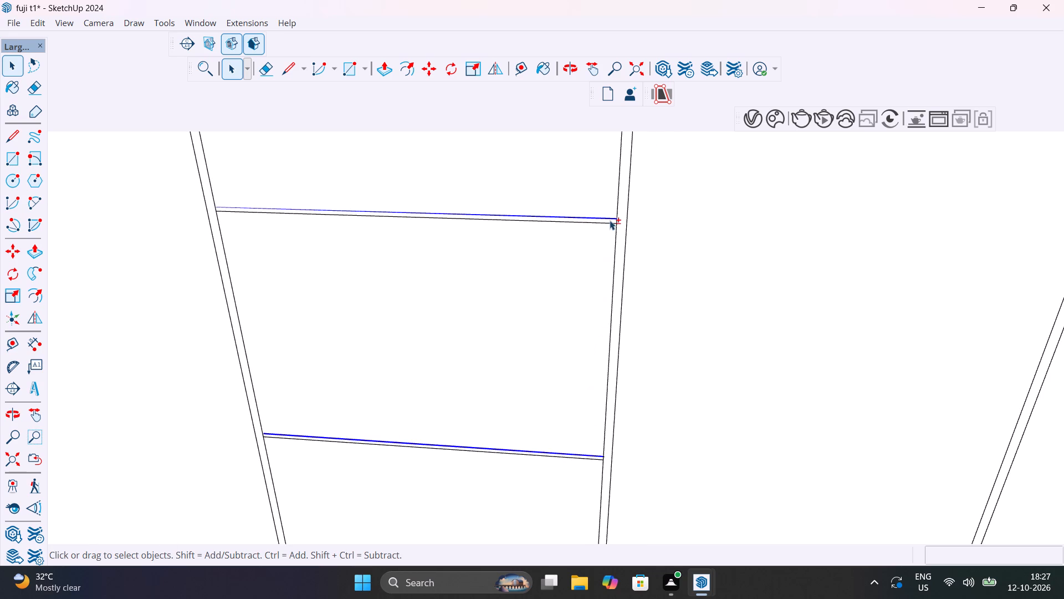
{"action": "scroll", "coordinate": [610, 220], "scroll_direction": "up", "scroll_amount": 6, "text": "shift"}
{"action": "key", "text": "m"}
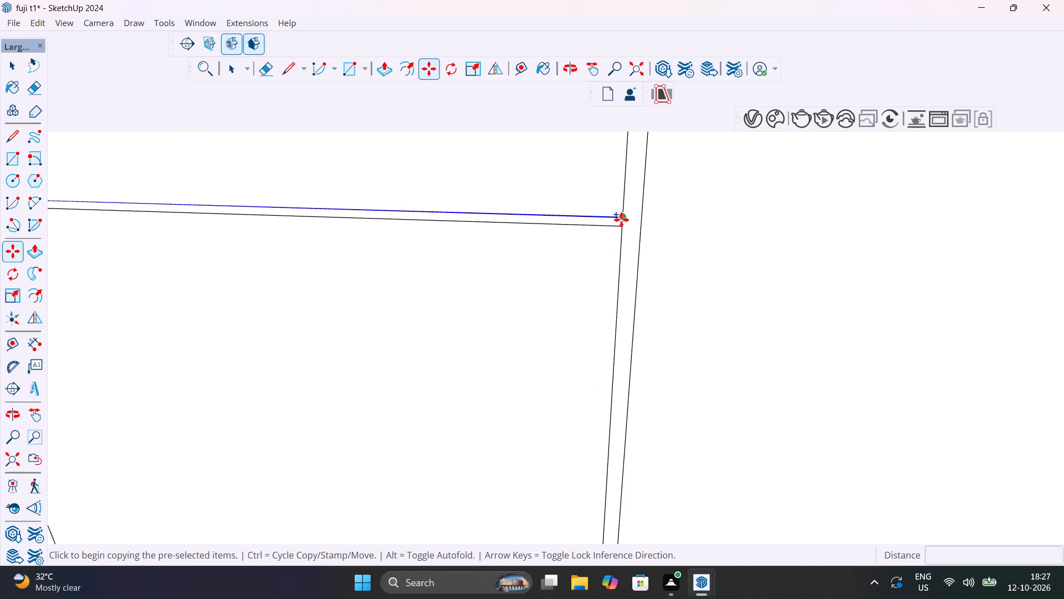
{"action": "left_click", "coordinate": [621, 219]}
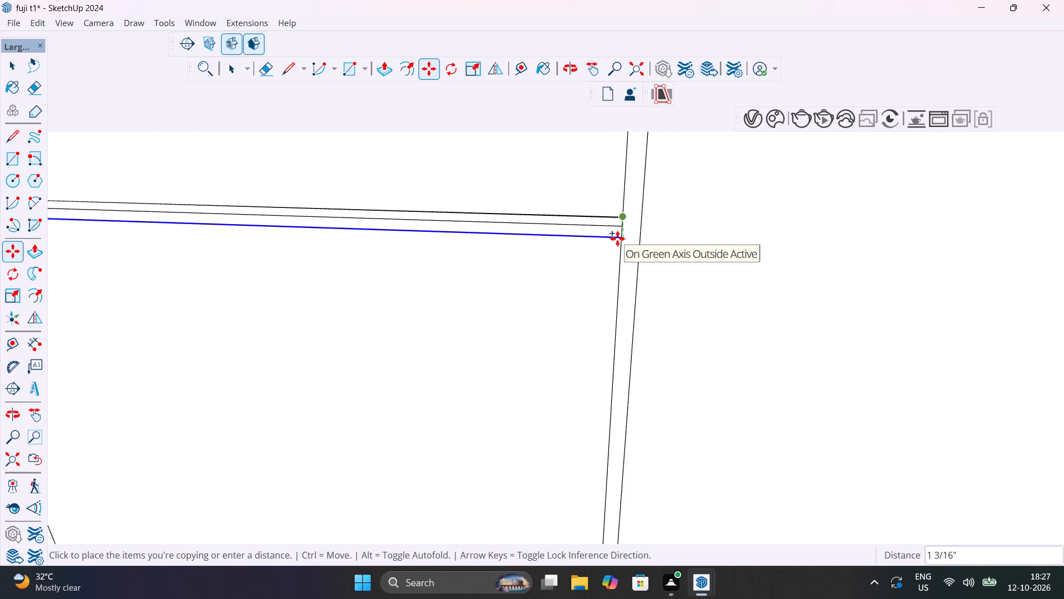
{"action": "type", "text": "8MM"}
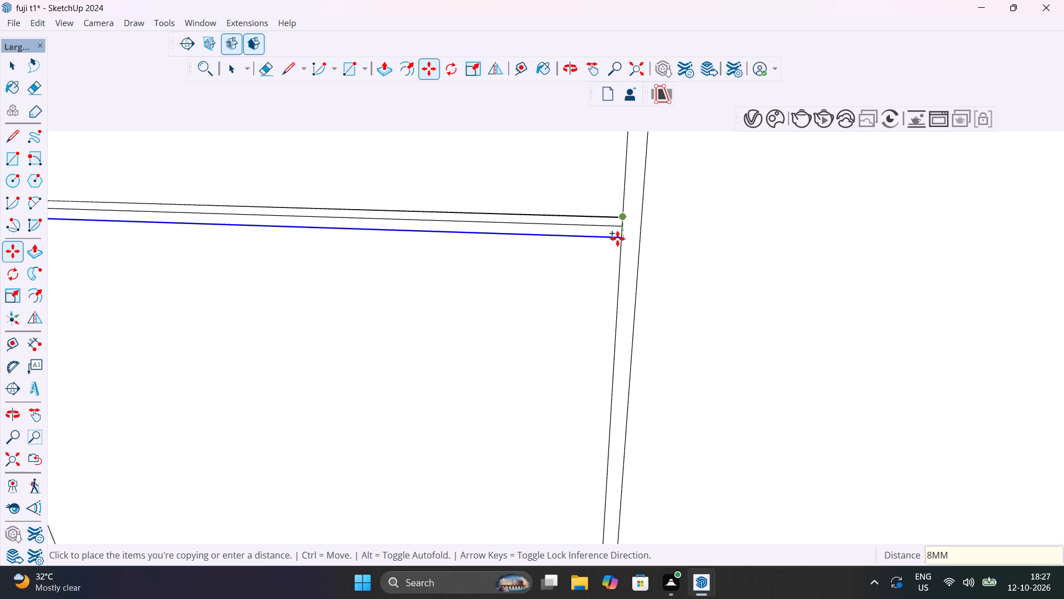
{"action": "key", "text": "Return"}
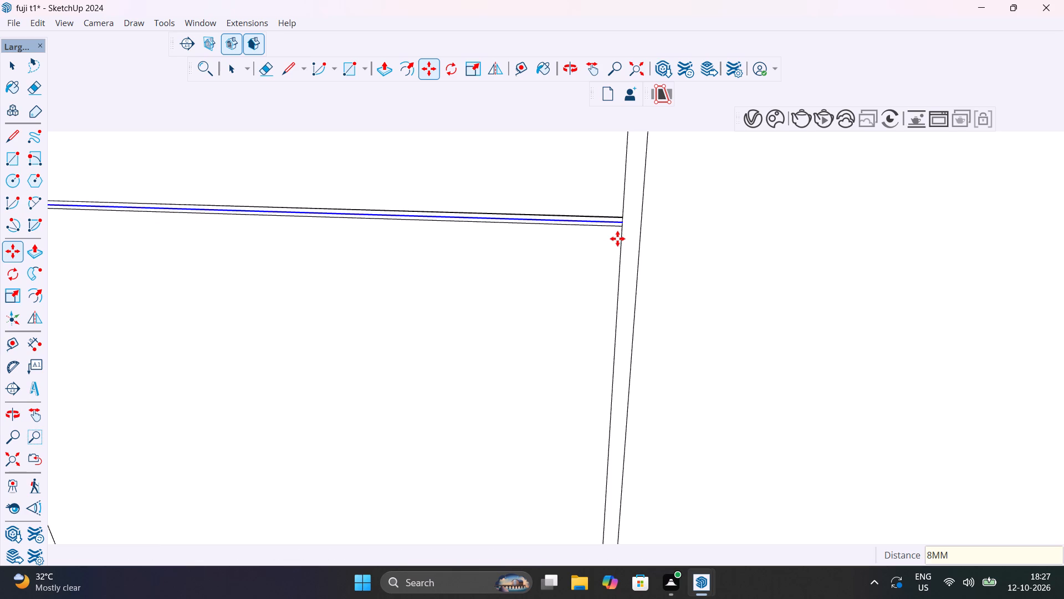
Measure the spacing between the upper and lower lines of the second shutter's top horizontal gap.
{"action": "key", "text": "space"}
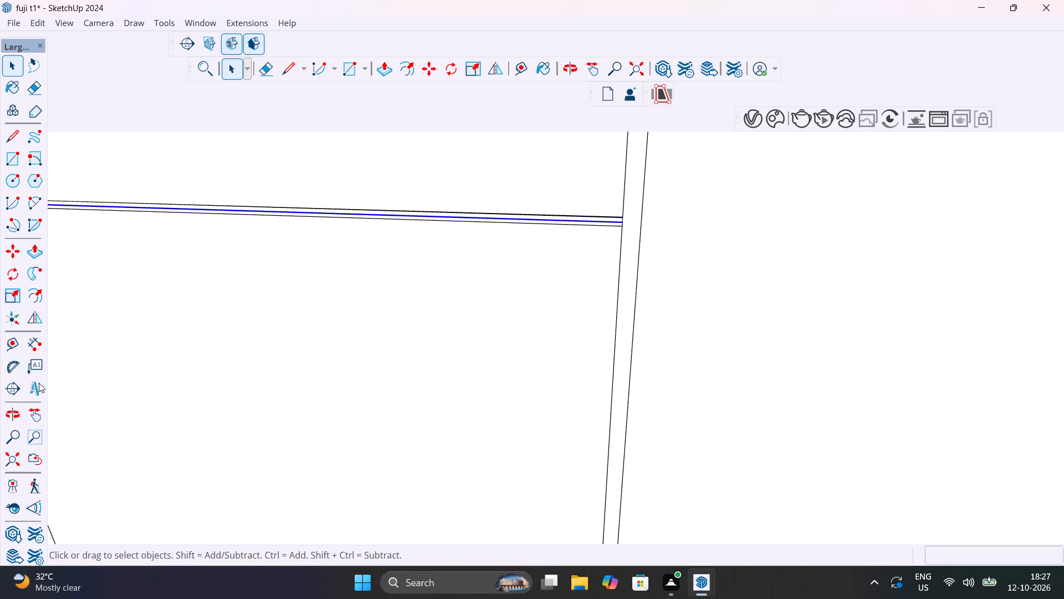
{"action": "left_click", "coordinate": [41, 342]}
{"action": "scroll", "coordinate": [610, 229], "scroll_direction": "up", "scroll_amount": 11}
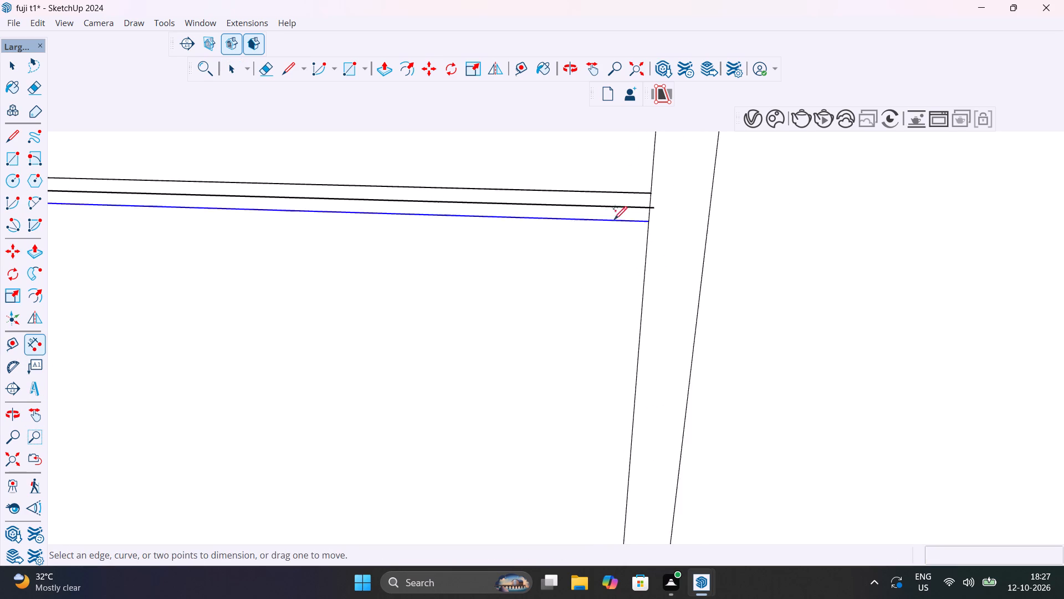
{"action": "scroll", "coordinate": [614, 219], "scroll_direction": "up", "scroll_amount": 4}
{"action": "left_click", "coordinate": [662, 186]}
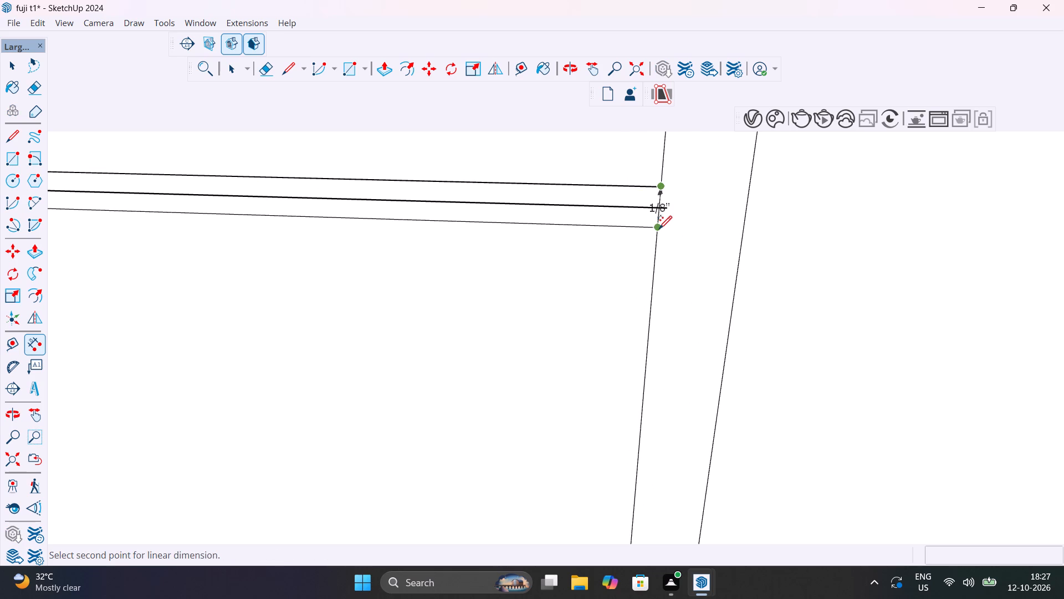
{"action": "left_click", "coordinate": [658, 228]}
{"action": "key", "text": "Escape"}
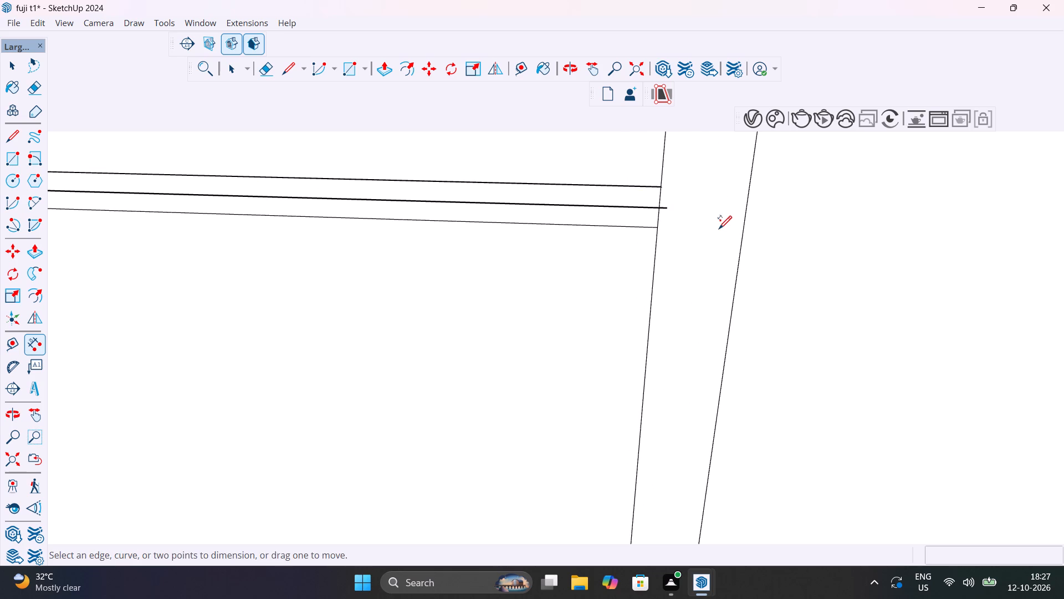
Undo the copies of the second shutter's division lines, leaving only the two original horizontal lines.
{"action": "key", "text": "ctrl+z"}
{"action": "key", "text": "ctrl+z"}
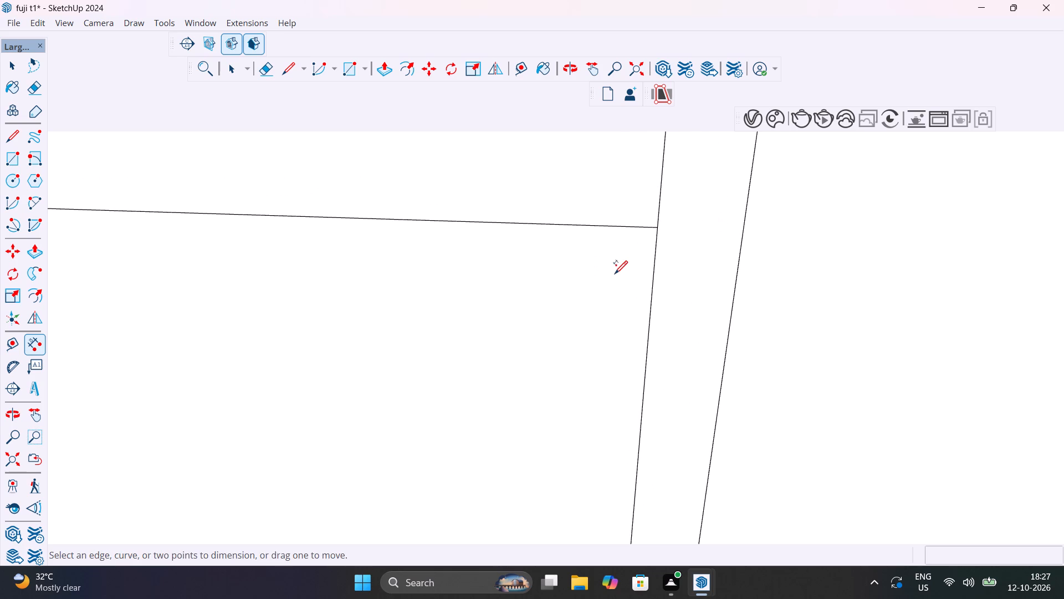
Copy the second shutter's two horizontal division lines 4 mm upward.
{"action": "scroll", "coordinate": [615, 273], "scroll_direction": "down", "scroll_amount": 20}
{"action": "scroll", "coordinate": [615, 273], "scroll_direction": "down", "scroll_amount": 8}
{"action": "key", "text": "space"}
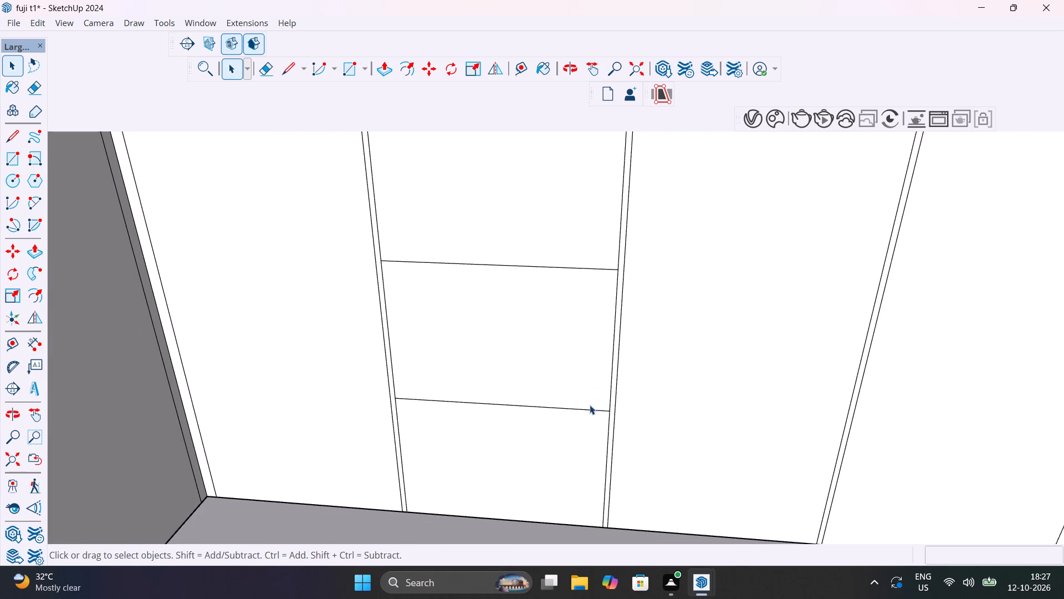
{"action": "left_click", "coordinate": [590, 408]}
{"action": "left_click", "coordinate": [593, 410]}
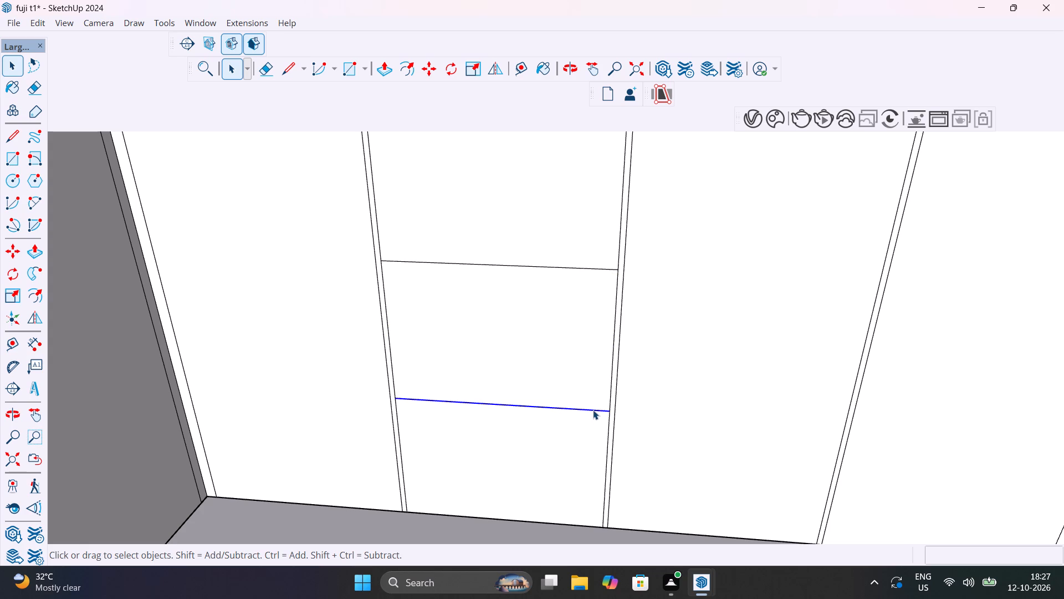
{"action": "left_click", "coordinate": [599, 271], "text": "shift"}
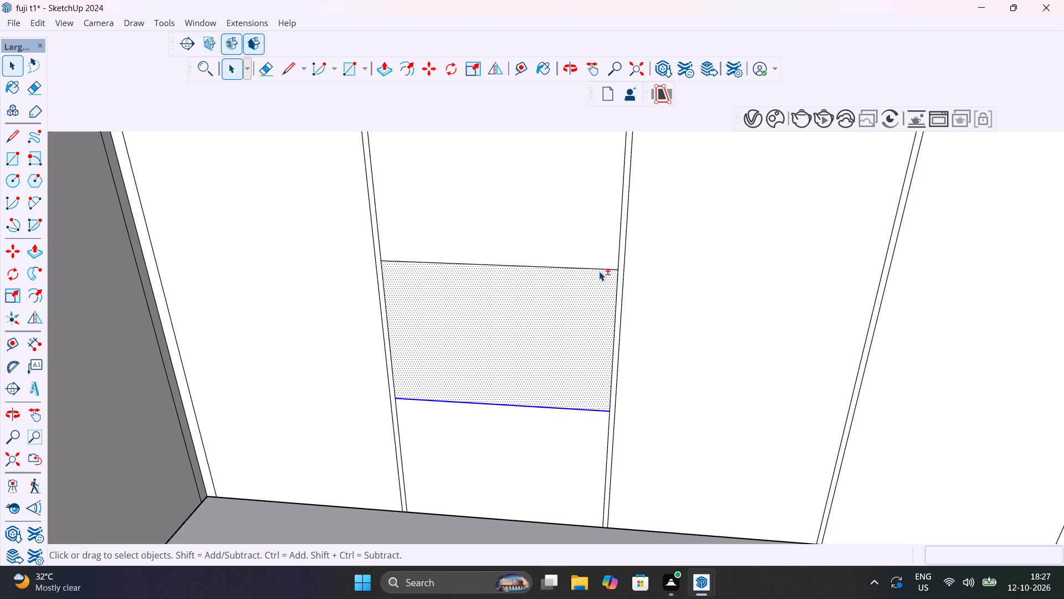
{"action": "left_click", "coordinate": [599, 271], "text": "shift"}
{"action": "left_click", "coordinate": [595, 294], "text": "shift"}
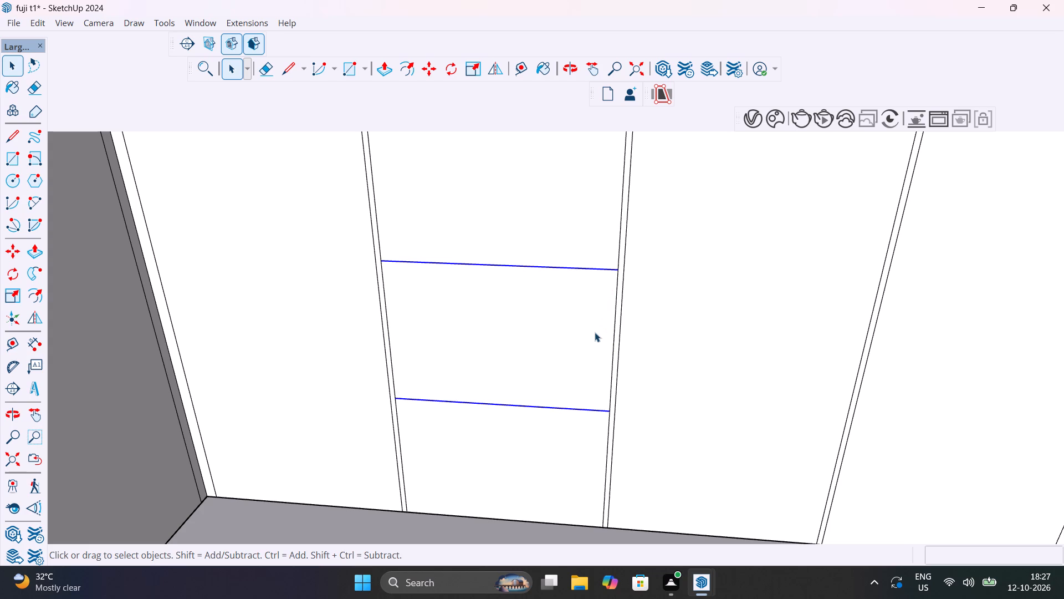
{"action": "key", "text": "m"}
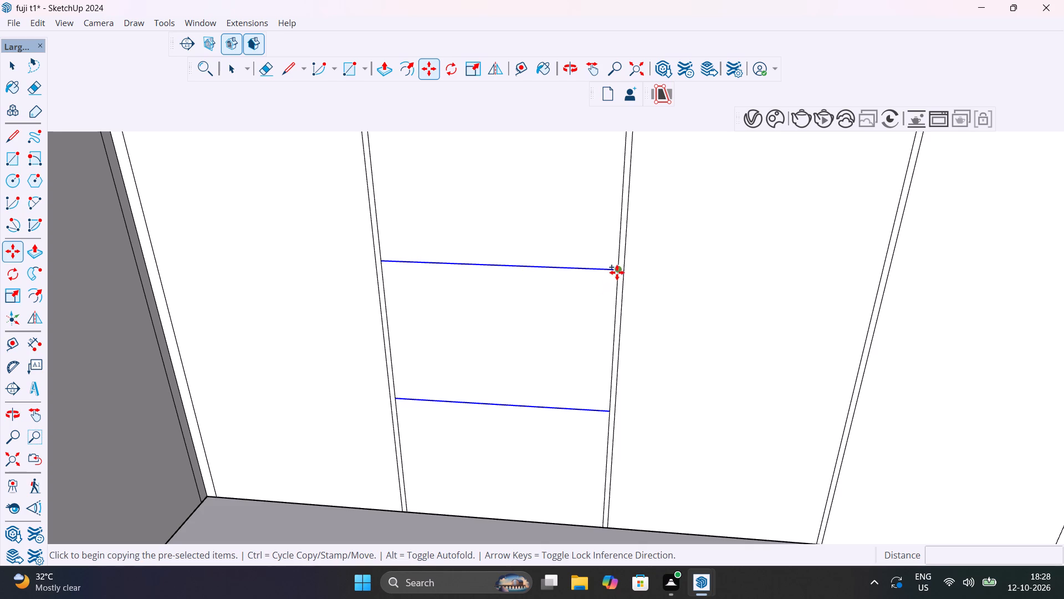
{"action": "left_click", "coordinate": [617, 271]}
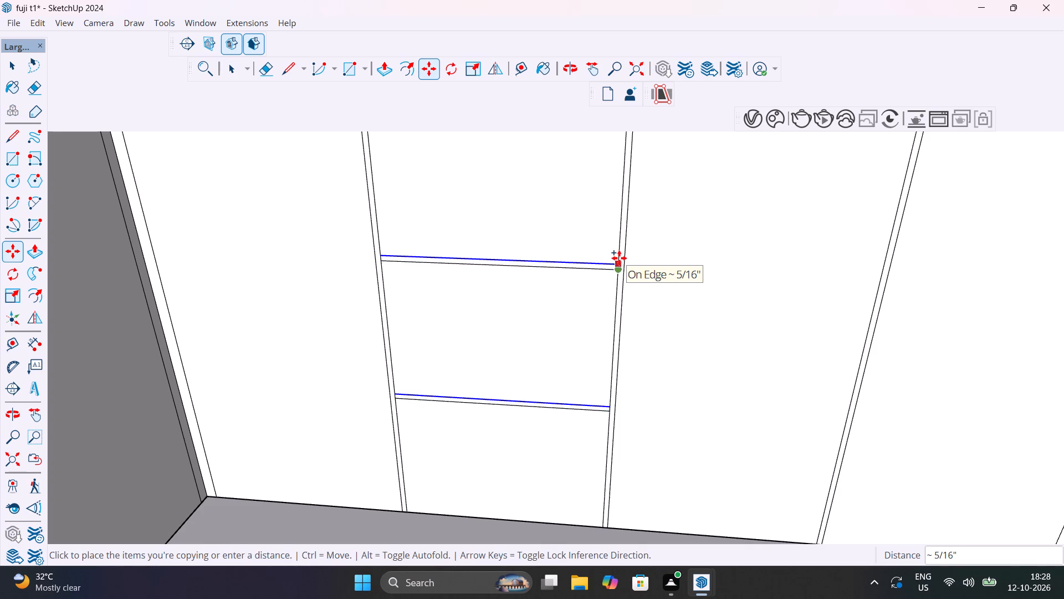
{"action": "type", "text": "4MM"}
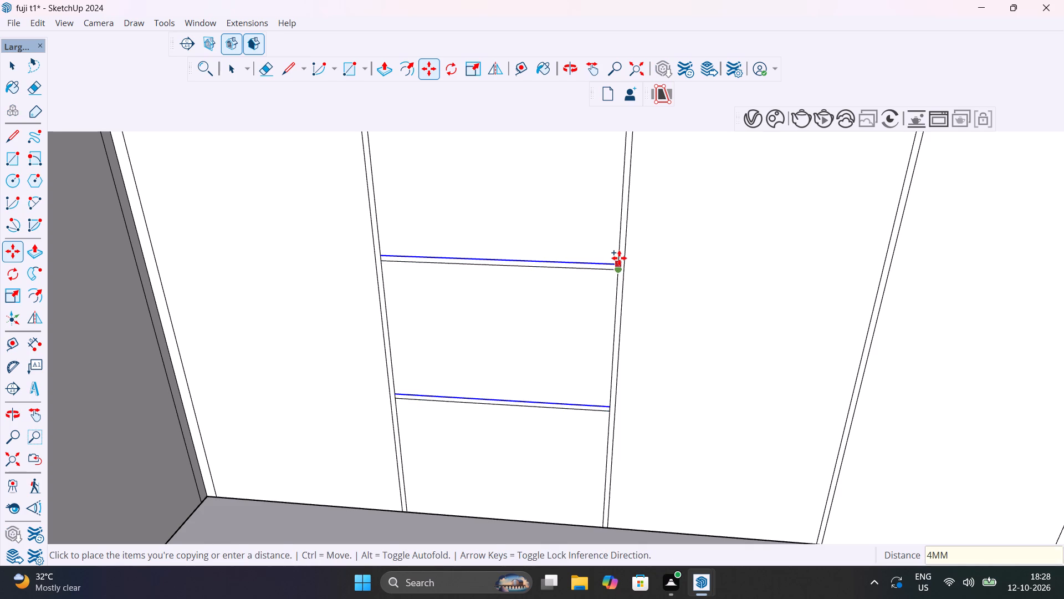
{"action": "key", "text": "Return"}
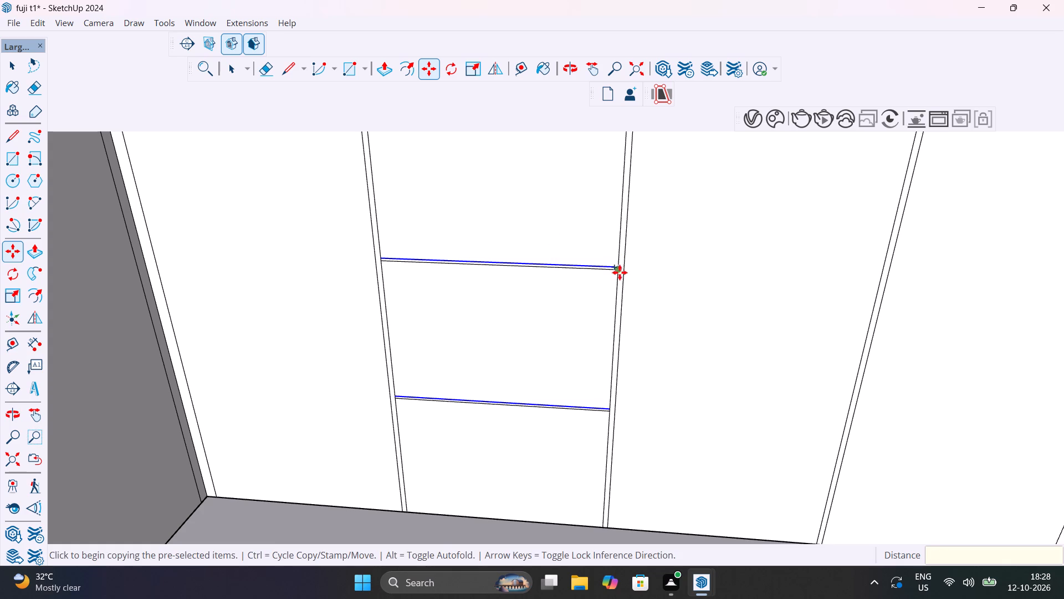
Copy the two raised division lines of the second shutter 8 mm downward.
{"action": "scroll", "coordinate": [621, 263], "scroll_direction": "up", "scroll_amount": 10}
{"action": "left_click", "coordinate": [615, 271]}
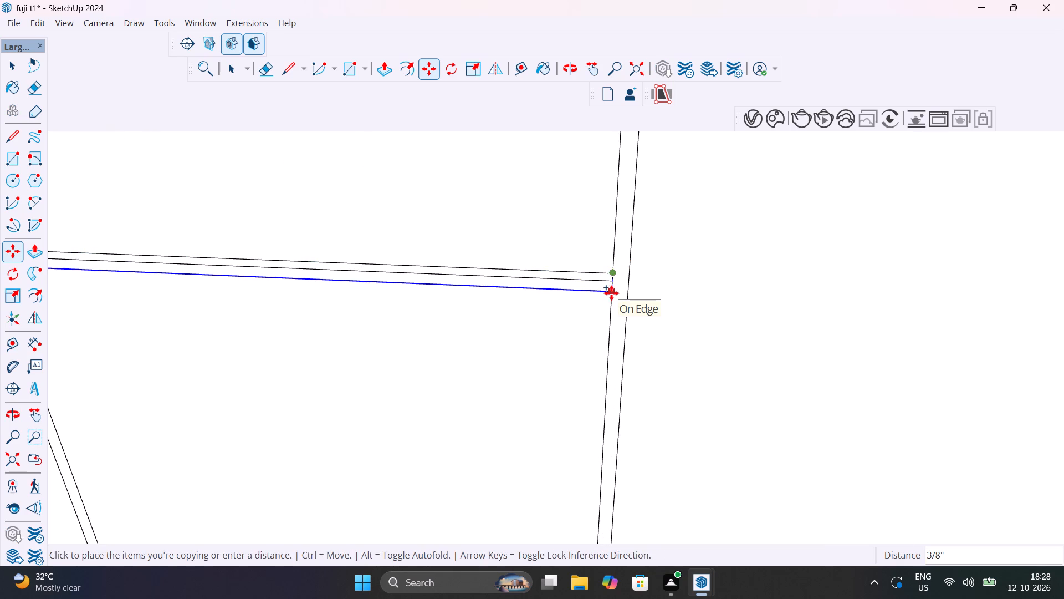
{"action": "type", "text": "8MM"}
{"action": "key", "text": "Return"}
{"action": "key", "text": "space"}
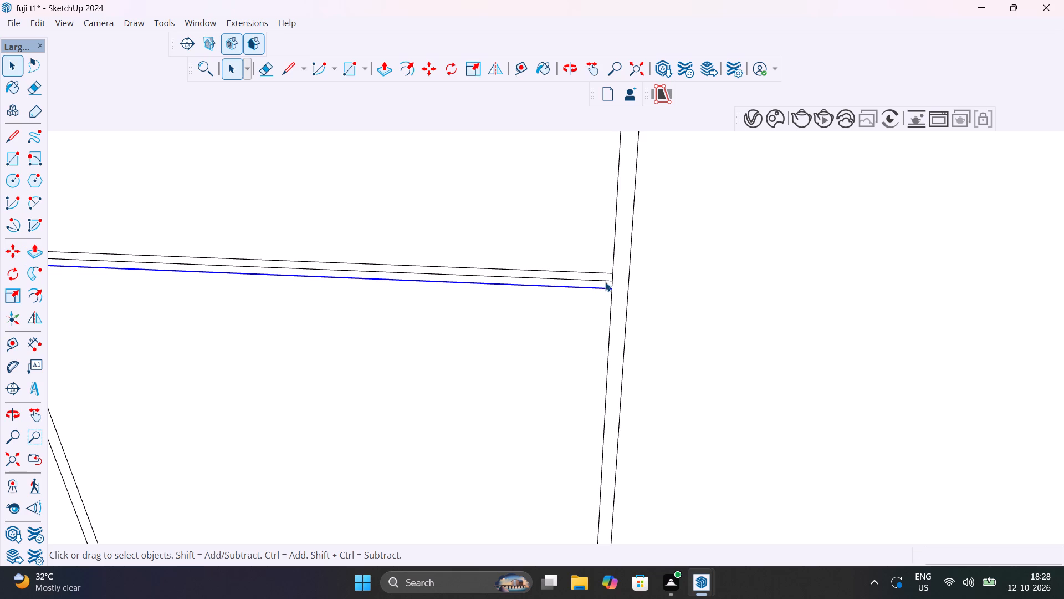
Delete the two original horizontal division lines running through the middle of the gaps between the drawer fronts.
{"action": "left_click", "coordinate": [605, 282]}
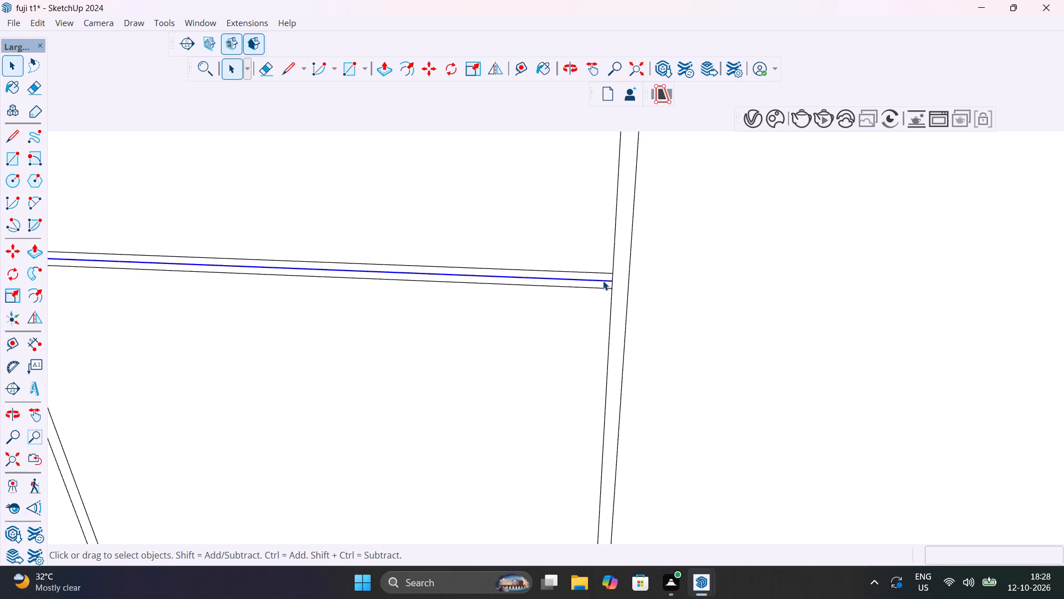
{"action": "key", "text": "Delete"}
{"action": "scroll", "coordinate": [603, 281], "scroll_direction": "down", "scroll_amount": 13}
{"action": "scroll", "coordinate": [587, 417], "scroll_direction": "up", "scroll_amount": 3}
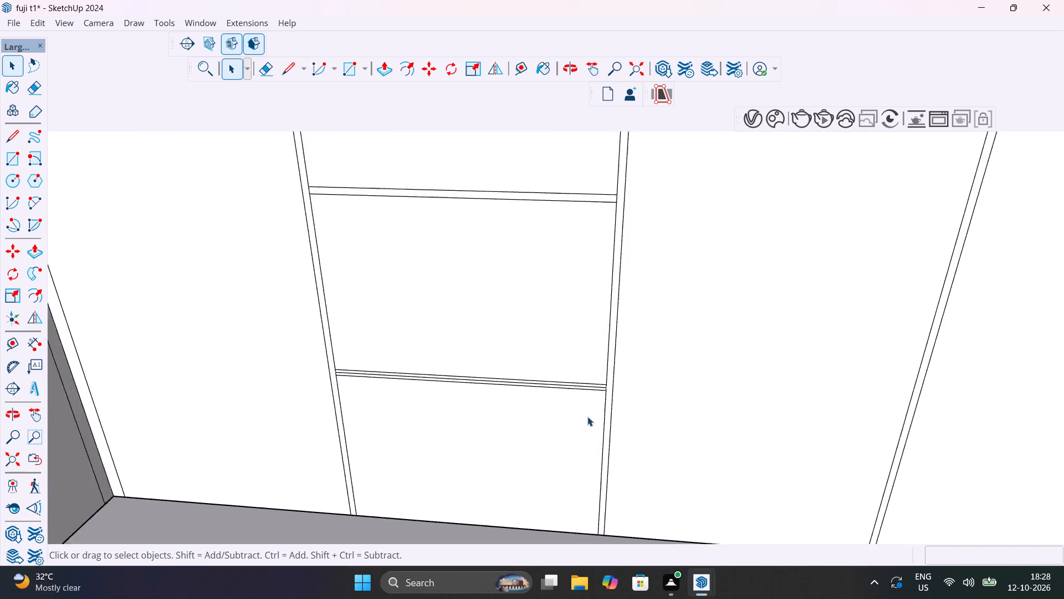
{"action": "scroll", "coordinate": [587, 417], "scroll_direction": "up", "scroll_amount": 7}
{"action": "left_click", "coordinate": [610, 372]}
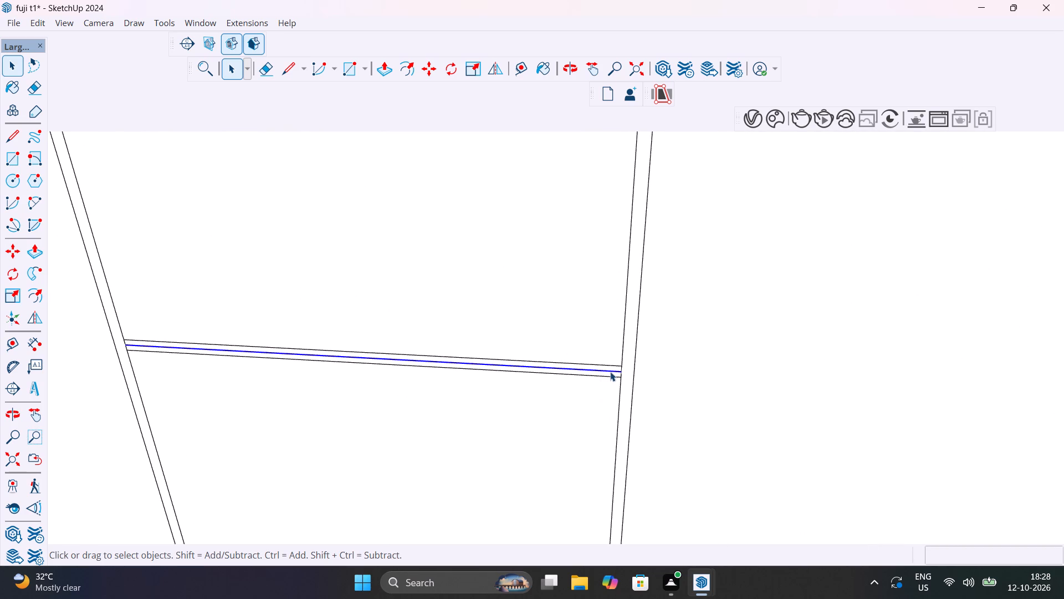
{"action": "key", "text": "Delete"}
Push the vertical gap strip between the first shutter and the drawer fronts 1" into the counter's front panel.
{"action": "scroll", "coordinate": [610, 370], "scroll_direction": "down", "scroll_amount": 15}
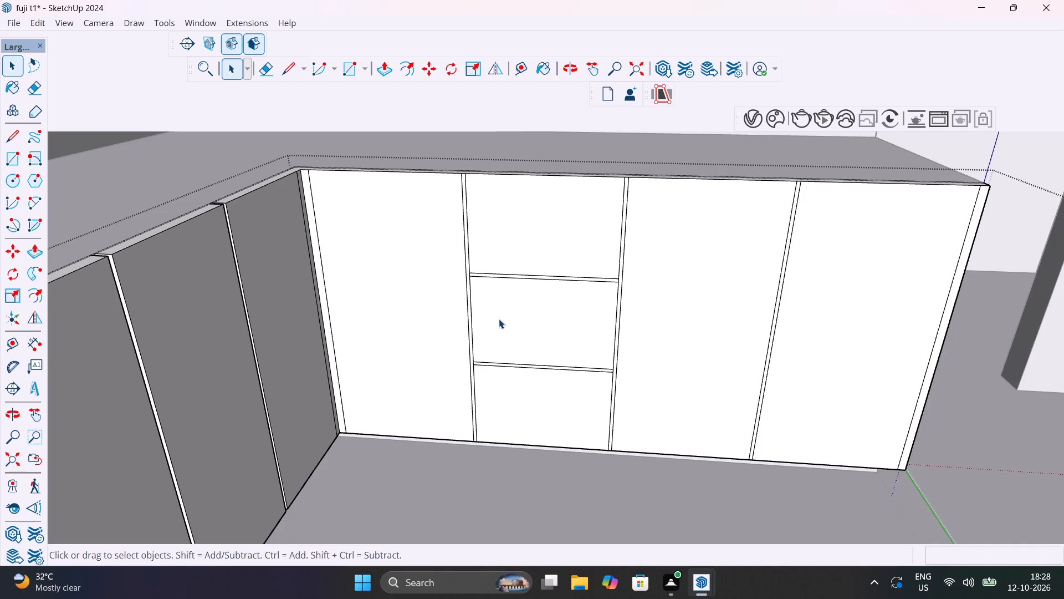
{"action": "middle_click_drag", "start_coordinate": [501, 318], "coordinate": [541, 358]}
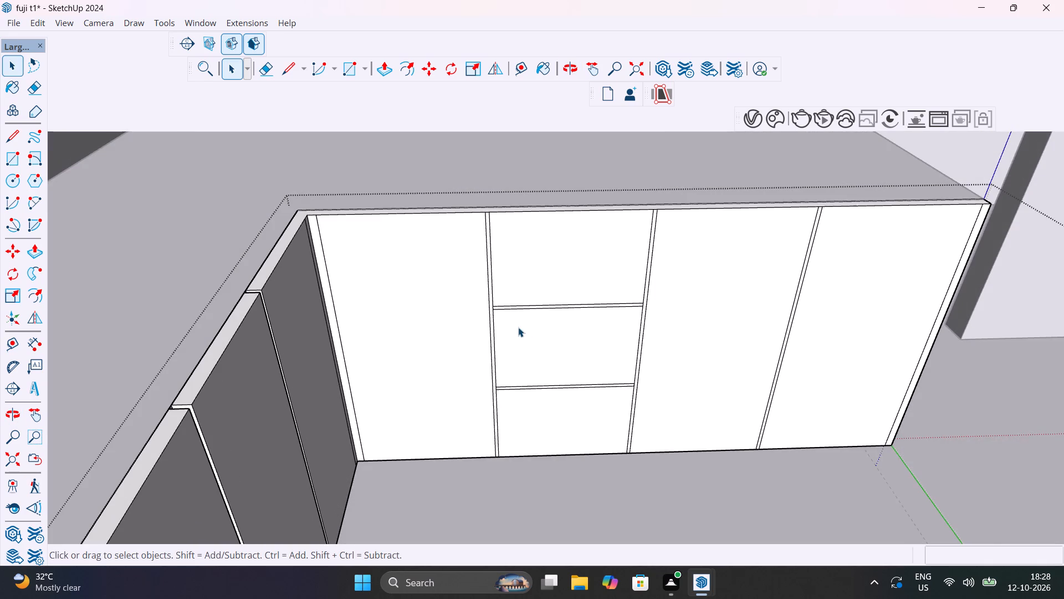
{"action": "scroll", "coordinate": [512, 315], "scroll_direction": "up", "scroll_amount": 12}
{"action": "scroll", "coordinate": [453, 309], "scroll_direction": "up", "scroll_amount": 10}
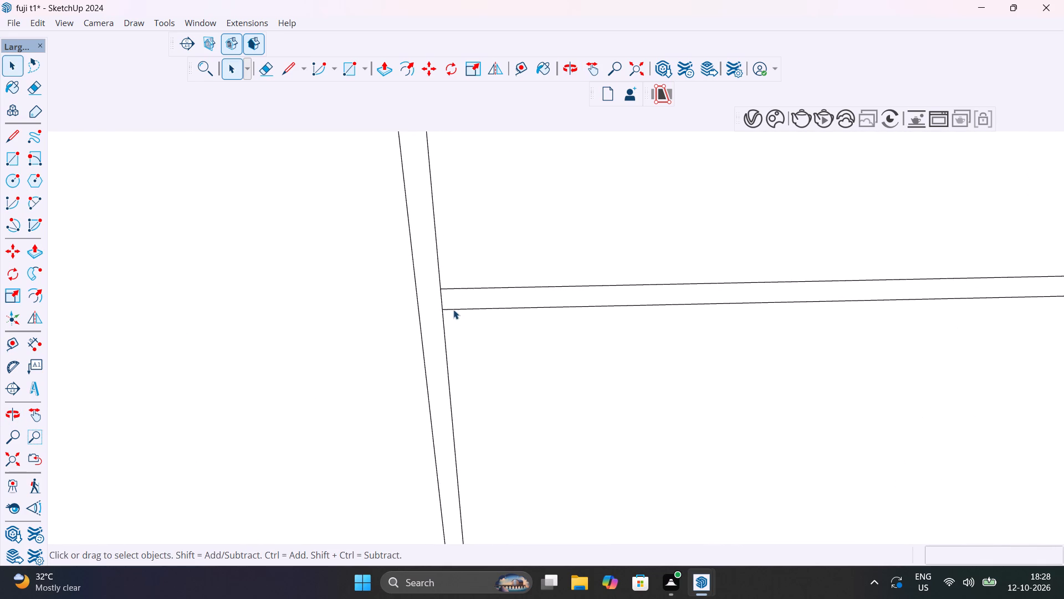
{"action": "scroll", "coordinate": [453, 309], "scroll_direction": "up", "scroll_amount": 1}
{"action": "scroll", "coordinate": [522, 334], "scroll_direction": "down", "scroll_amount": 20}
{"action": "scroll", "coordinate": [522, 334], "scroll_direction": "down", "scroll_amount": 5}
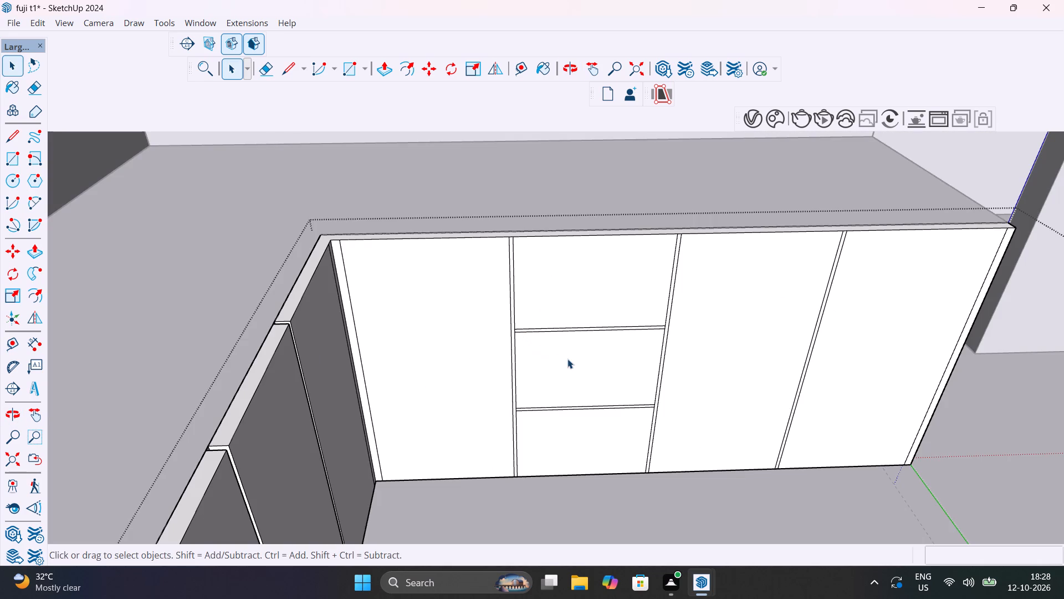
{"action": "scroll", "coordinate": [510, 246], "scroll_direction": "up", "scroll_amount": 11}
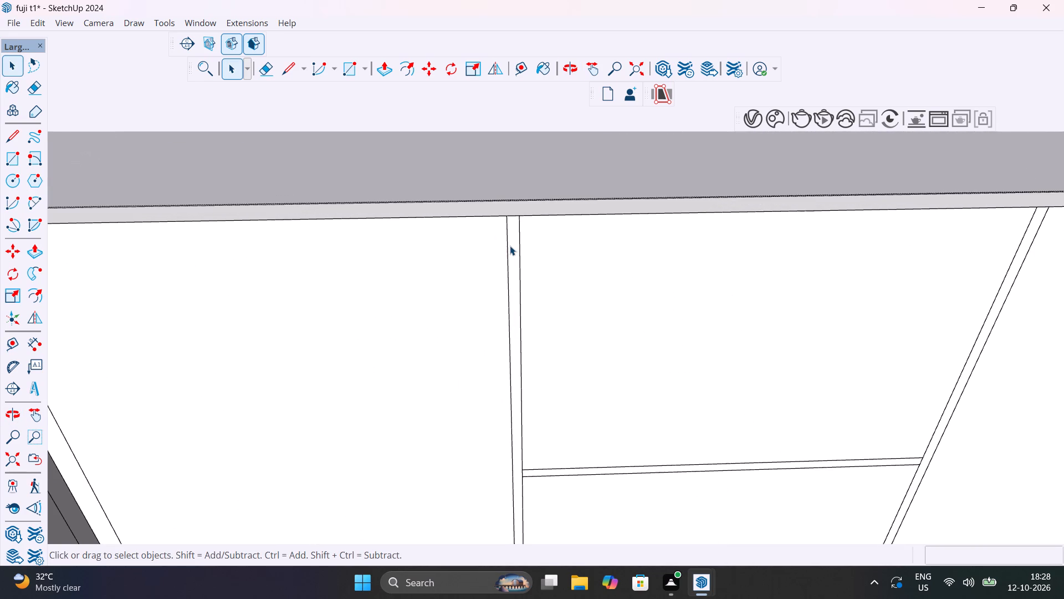
{"action": "key", "text": "p"}
{"action": "left_click", "coordinate": [513, 250]}
{"action": "left_click", "coordinate": [515, 205]}
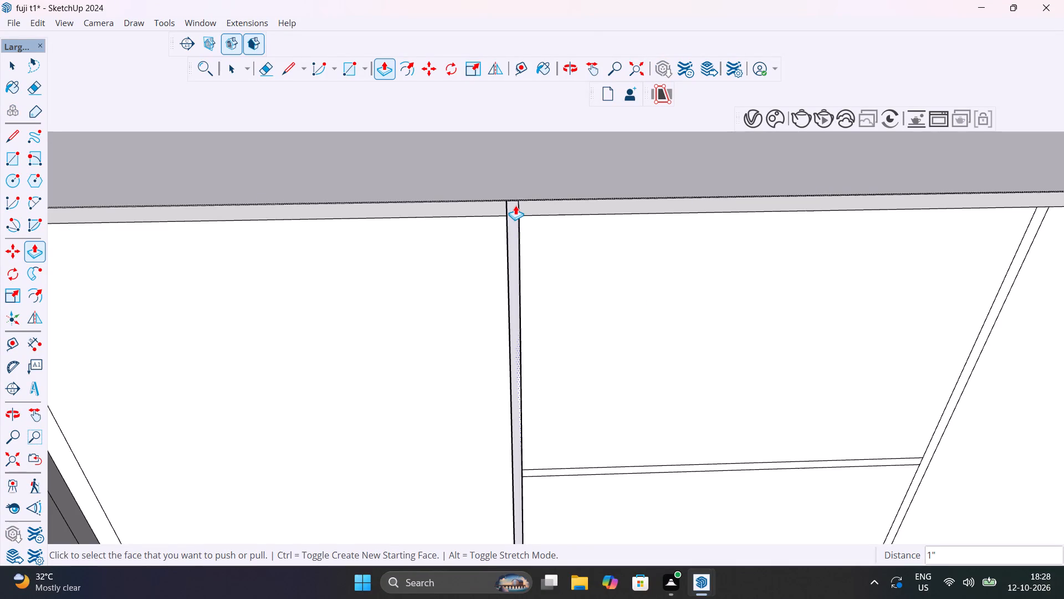
Recess the two remaining vertical gap strips, beside the drawer fronts and between the last two shutters, by the same 1" distance.
{"action": "middle_click_drag", "start_coordinate": [860, 311], "coordinate": [362, 333], "text": "shift"}
{"action": "scroll", "coordinate": [495, 249], "scroll_direction": "up", "scroll_amount": 5}
{"action": "double_click", "coordinate": [499, 255]}
{"action": "scroll", "coordinate": [499, 255], "scroll_direction": "down", "scroll_amount": 4}
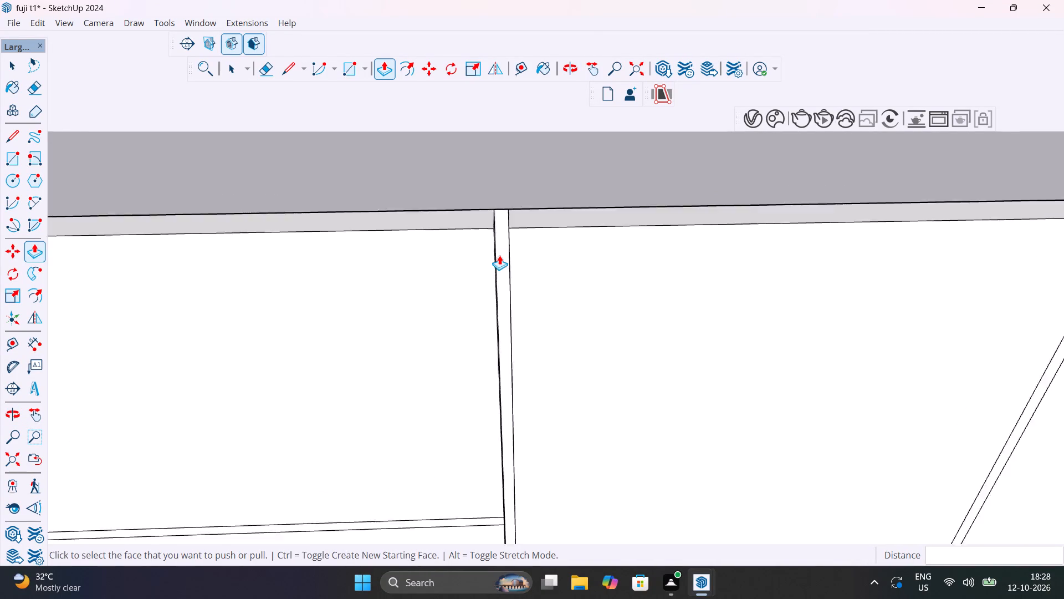
{"action": "scroll", "coordinate": [499, 255], "scroll_direction": "down", "scroll_amount": 11}
{"action": "scroll", "coordinate": [702, 270], "scroll_direction": "up", "scroll_amount": 10}
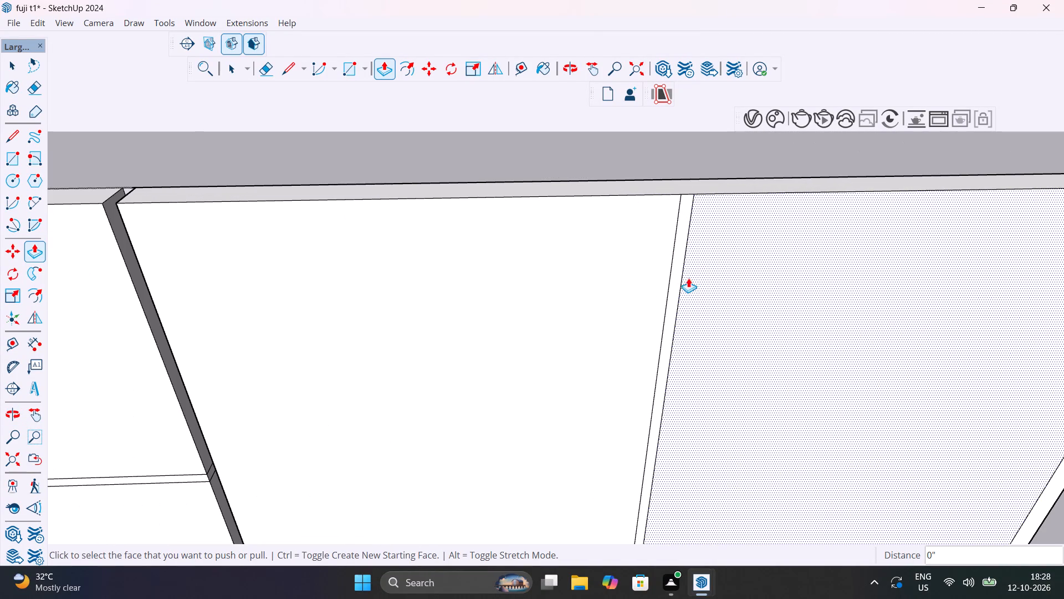
{"action": "double_click", "coordinate": [675, 293]}
{"action": "scroll", "coordinate": [675, 293], "scroll_direction": "down", "scroll_amount": 16}
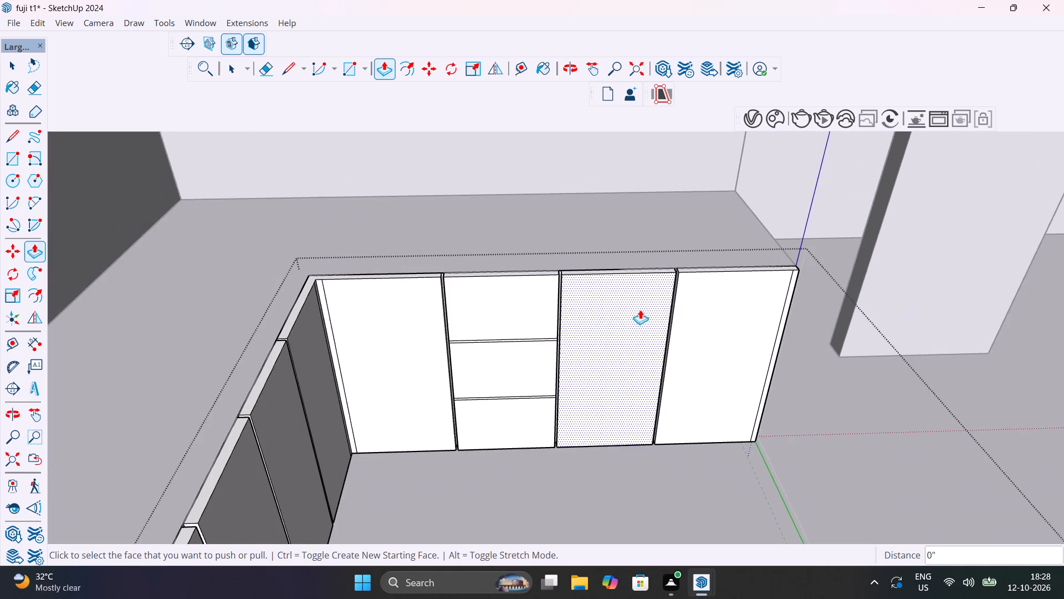
Recess the two horizontal gap strips between the three drawer fronts by the same 1" distance.
{"action": "scroll", "coordinate": [540, 338], "scroll_direction": "up", "scroll_amount": 15}
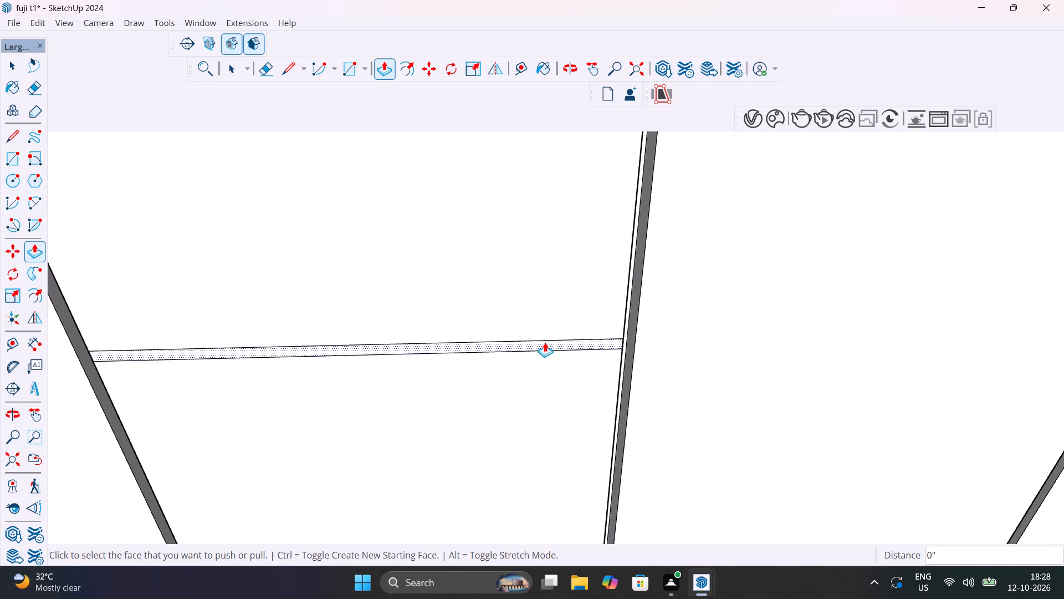
{"action": "double_click", "coordinate": [545, 342]}
{"action": "scroll", "coordinate": [553, 350], "scroll_direction": "down", "scroll_amount": 15}
{"action": "scroll", "coordinate": [542, 413], "scroll_direction": "up", "scroll_amount": 4}
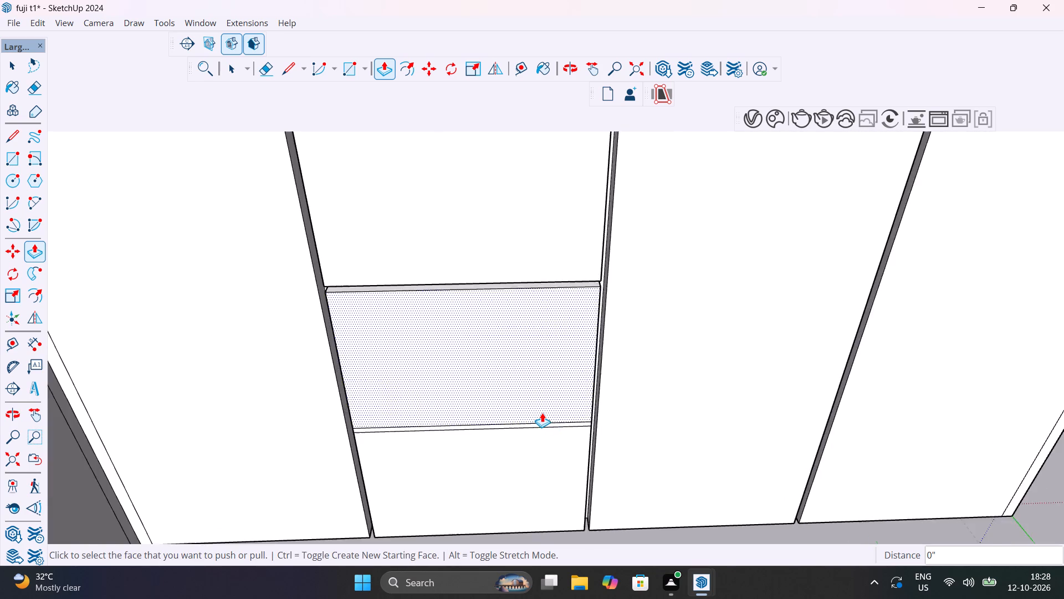
{"action": "scroll", "coordinate": [542, 413], "scroll_direction": "up", "scroll_amount": 17}
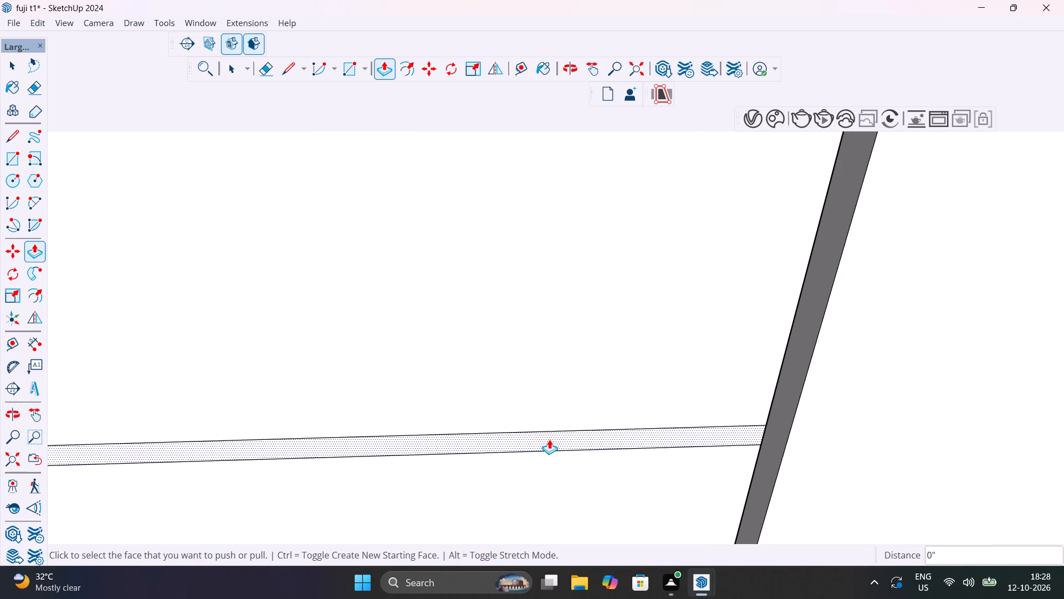
{"action": "double_click", "coordinate": [549, 439]}
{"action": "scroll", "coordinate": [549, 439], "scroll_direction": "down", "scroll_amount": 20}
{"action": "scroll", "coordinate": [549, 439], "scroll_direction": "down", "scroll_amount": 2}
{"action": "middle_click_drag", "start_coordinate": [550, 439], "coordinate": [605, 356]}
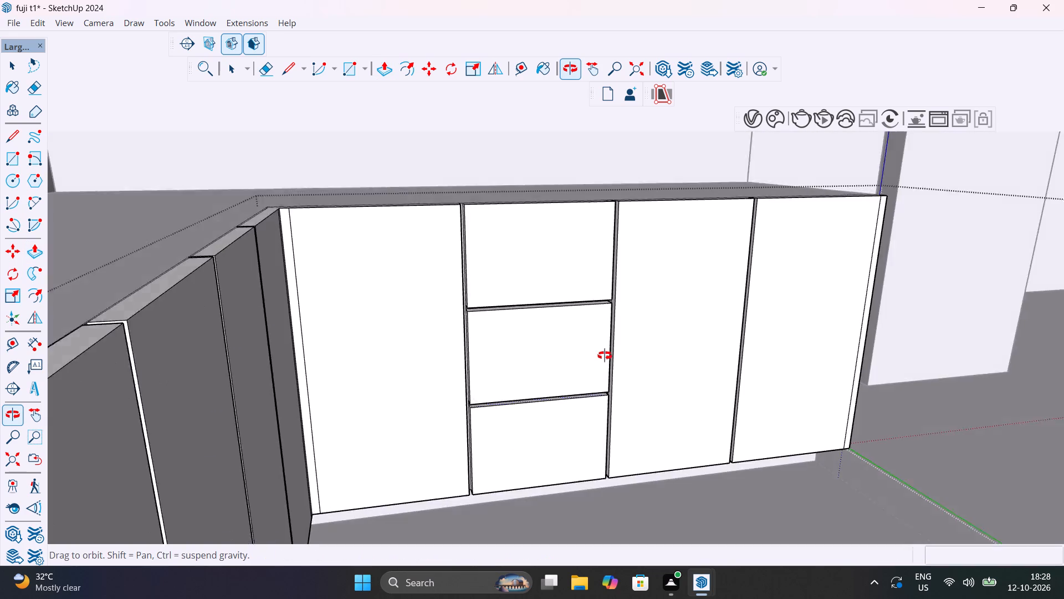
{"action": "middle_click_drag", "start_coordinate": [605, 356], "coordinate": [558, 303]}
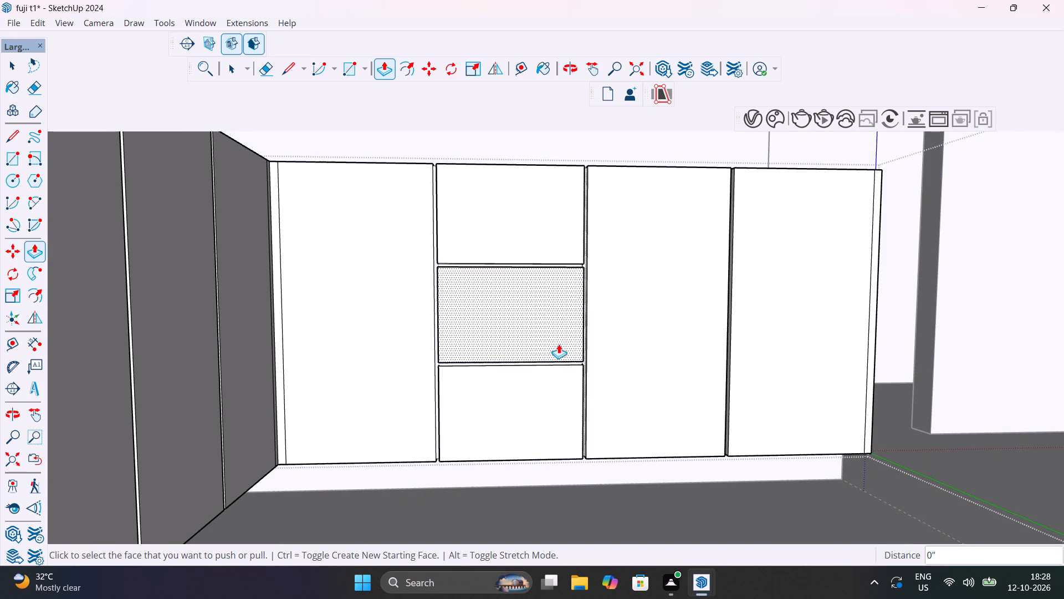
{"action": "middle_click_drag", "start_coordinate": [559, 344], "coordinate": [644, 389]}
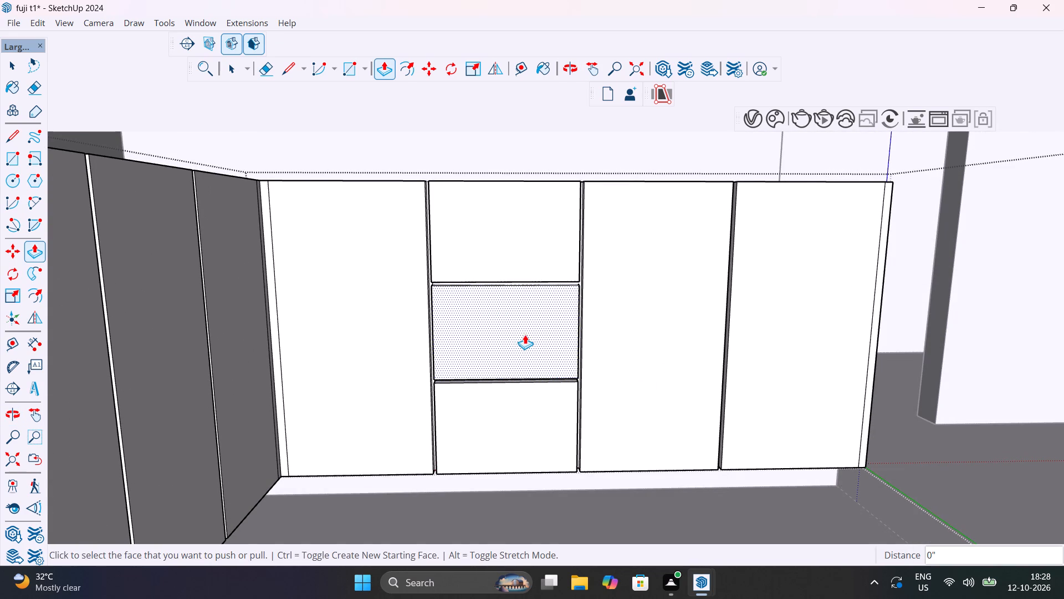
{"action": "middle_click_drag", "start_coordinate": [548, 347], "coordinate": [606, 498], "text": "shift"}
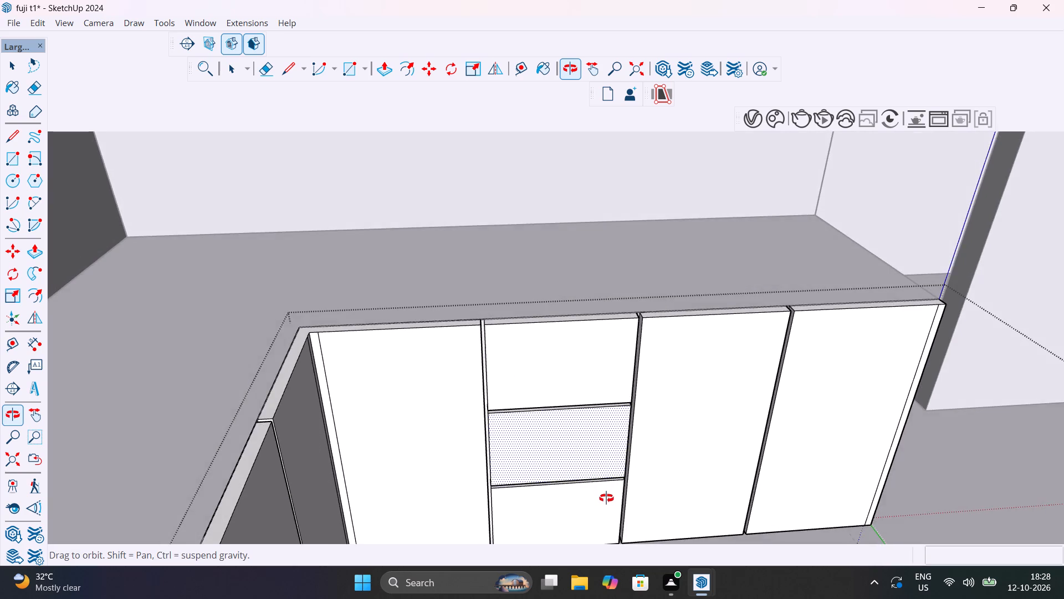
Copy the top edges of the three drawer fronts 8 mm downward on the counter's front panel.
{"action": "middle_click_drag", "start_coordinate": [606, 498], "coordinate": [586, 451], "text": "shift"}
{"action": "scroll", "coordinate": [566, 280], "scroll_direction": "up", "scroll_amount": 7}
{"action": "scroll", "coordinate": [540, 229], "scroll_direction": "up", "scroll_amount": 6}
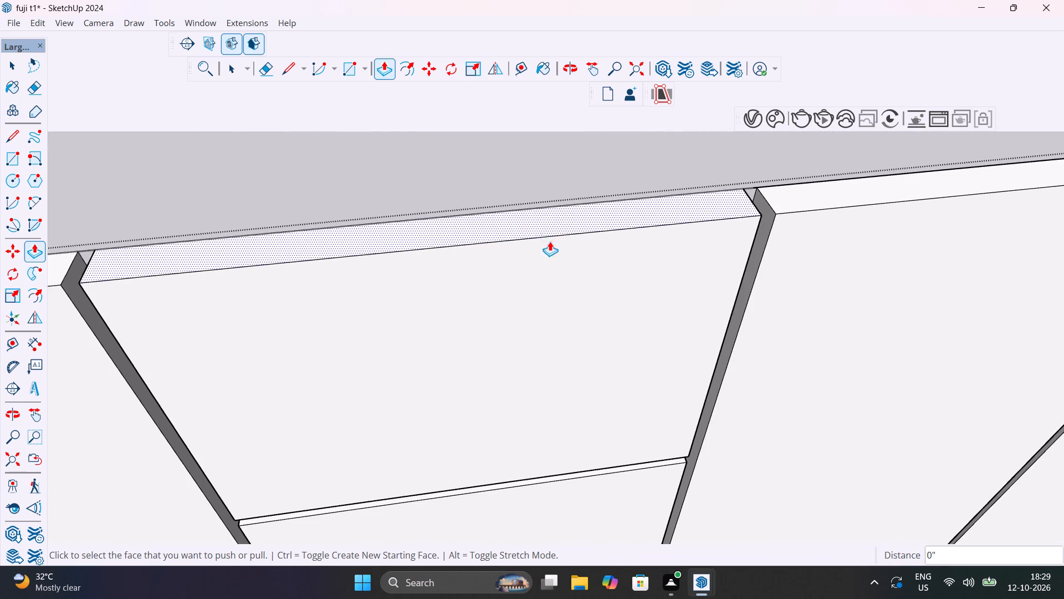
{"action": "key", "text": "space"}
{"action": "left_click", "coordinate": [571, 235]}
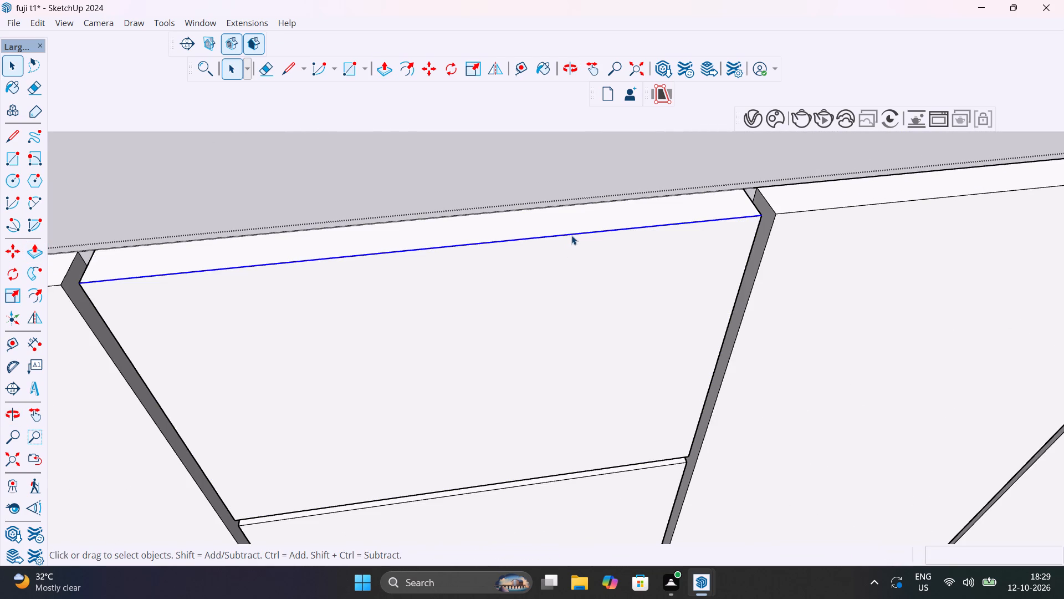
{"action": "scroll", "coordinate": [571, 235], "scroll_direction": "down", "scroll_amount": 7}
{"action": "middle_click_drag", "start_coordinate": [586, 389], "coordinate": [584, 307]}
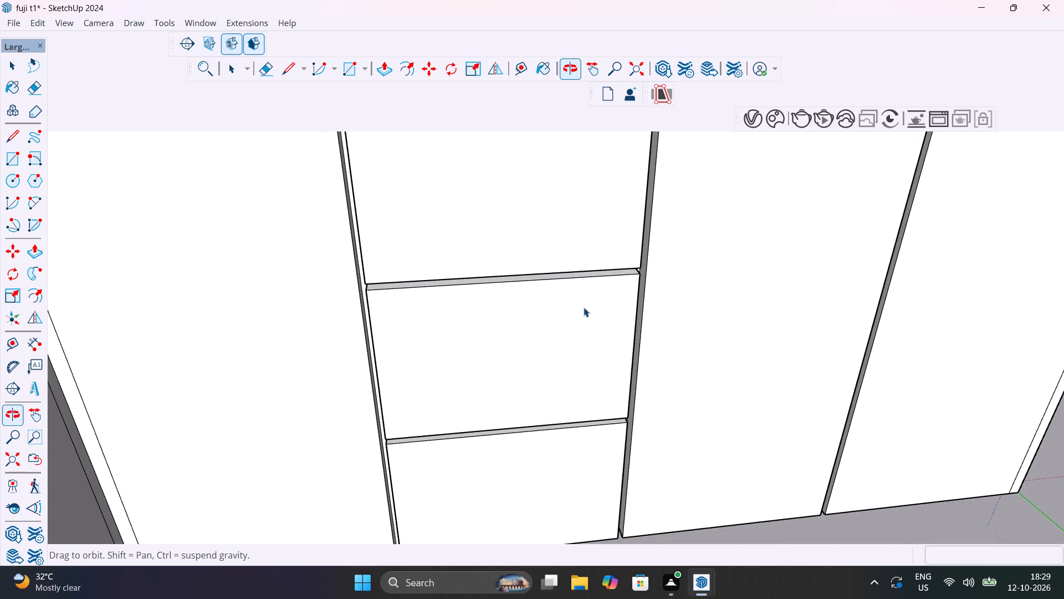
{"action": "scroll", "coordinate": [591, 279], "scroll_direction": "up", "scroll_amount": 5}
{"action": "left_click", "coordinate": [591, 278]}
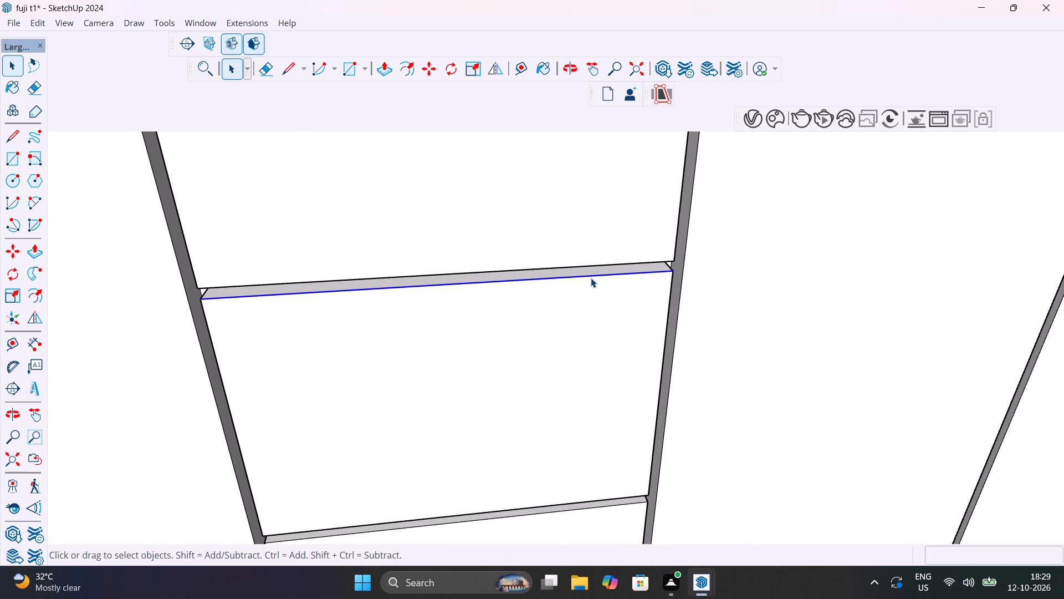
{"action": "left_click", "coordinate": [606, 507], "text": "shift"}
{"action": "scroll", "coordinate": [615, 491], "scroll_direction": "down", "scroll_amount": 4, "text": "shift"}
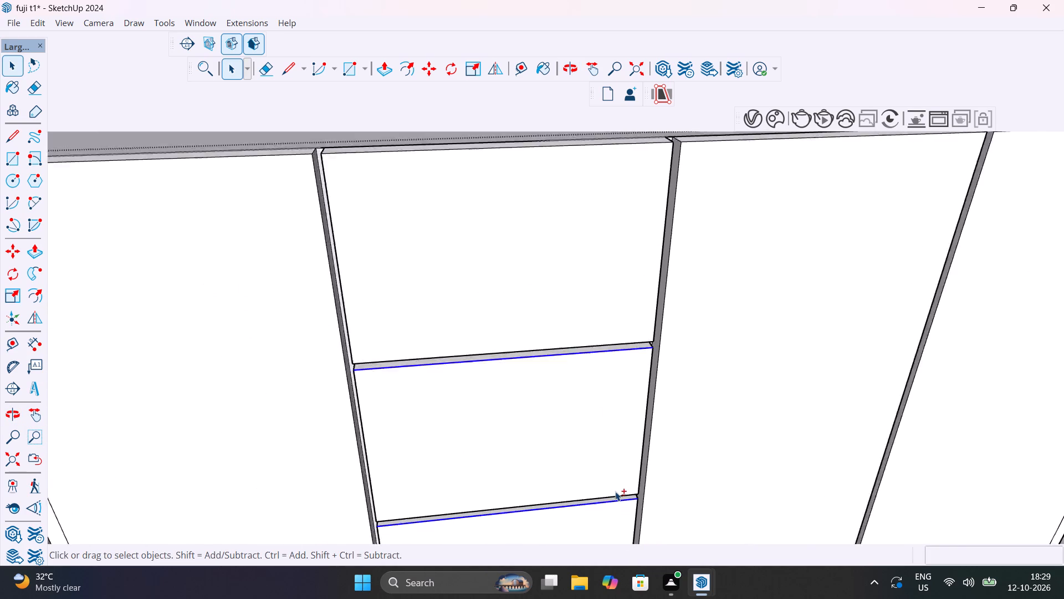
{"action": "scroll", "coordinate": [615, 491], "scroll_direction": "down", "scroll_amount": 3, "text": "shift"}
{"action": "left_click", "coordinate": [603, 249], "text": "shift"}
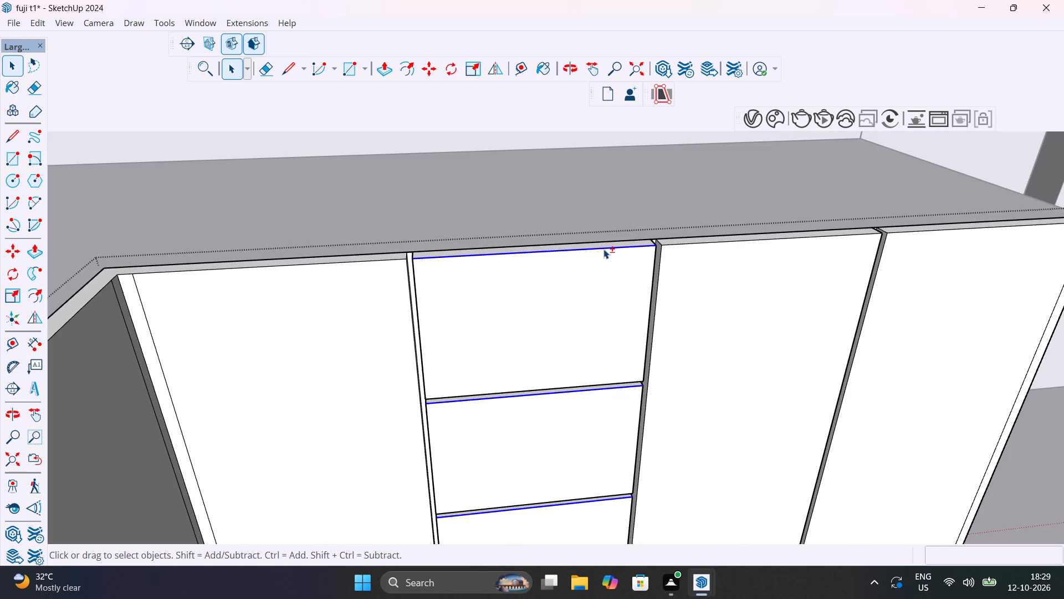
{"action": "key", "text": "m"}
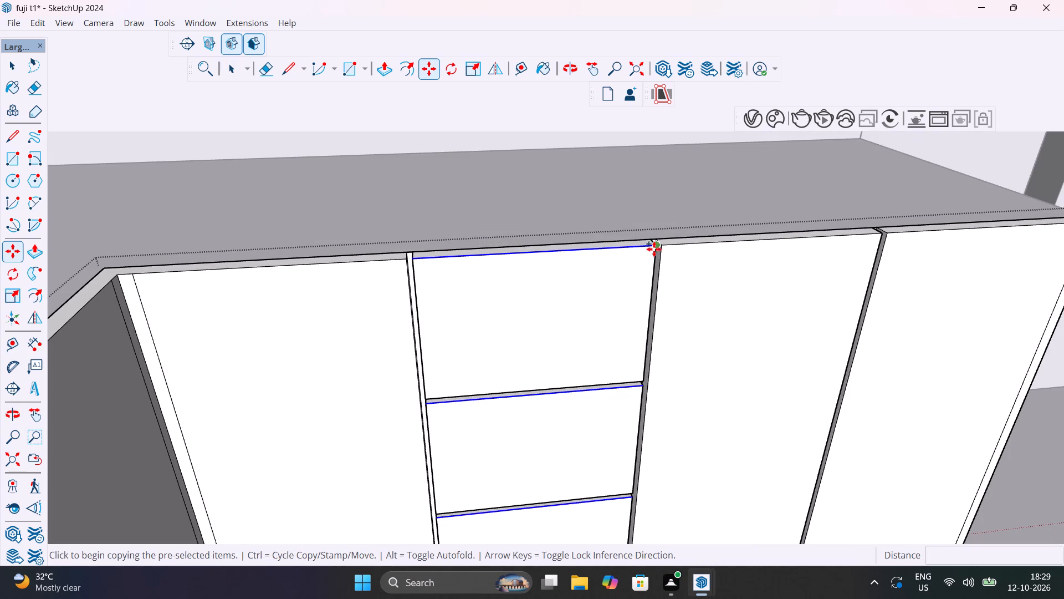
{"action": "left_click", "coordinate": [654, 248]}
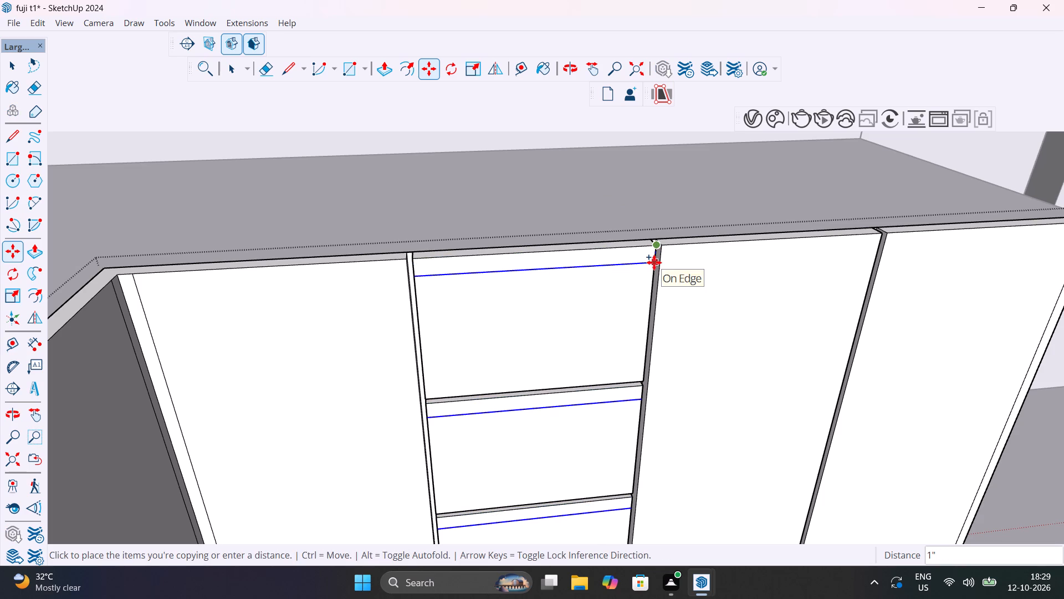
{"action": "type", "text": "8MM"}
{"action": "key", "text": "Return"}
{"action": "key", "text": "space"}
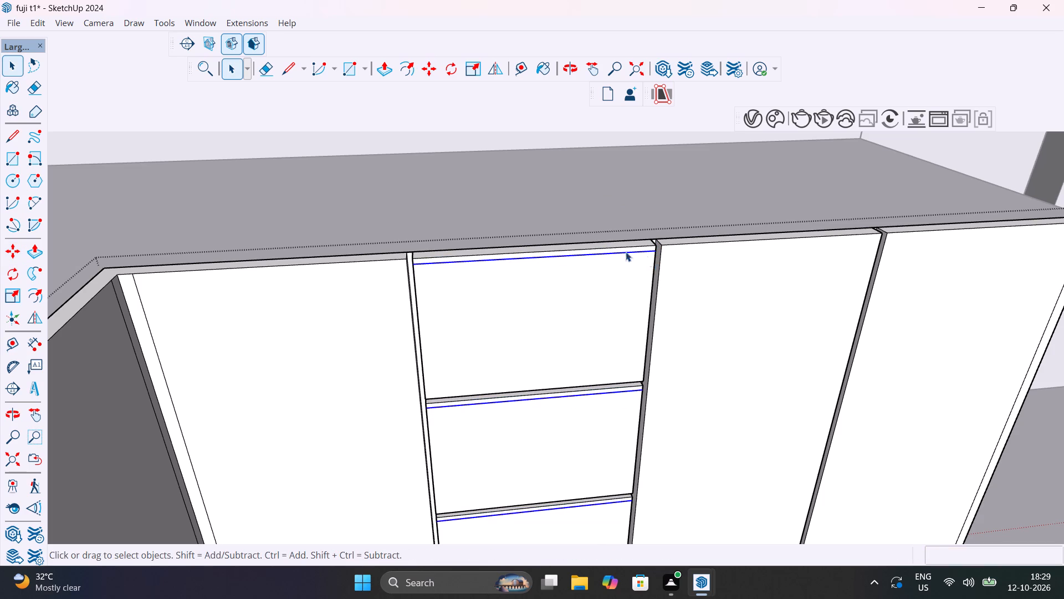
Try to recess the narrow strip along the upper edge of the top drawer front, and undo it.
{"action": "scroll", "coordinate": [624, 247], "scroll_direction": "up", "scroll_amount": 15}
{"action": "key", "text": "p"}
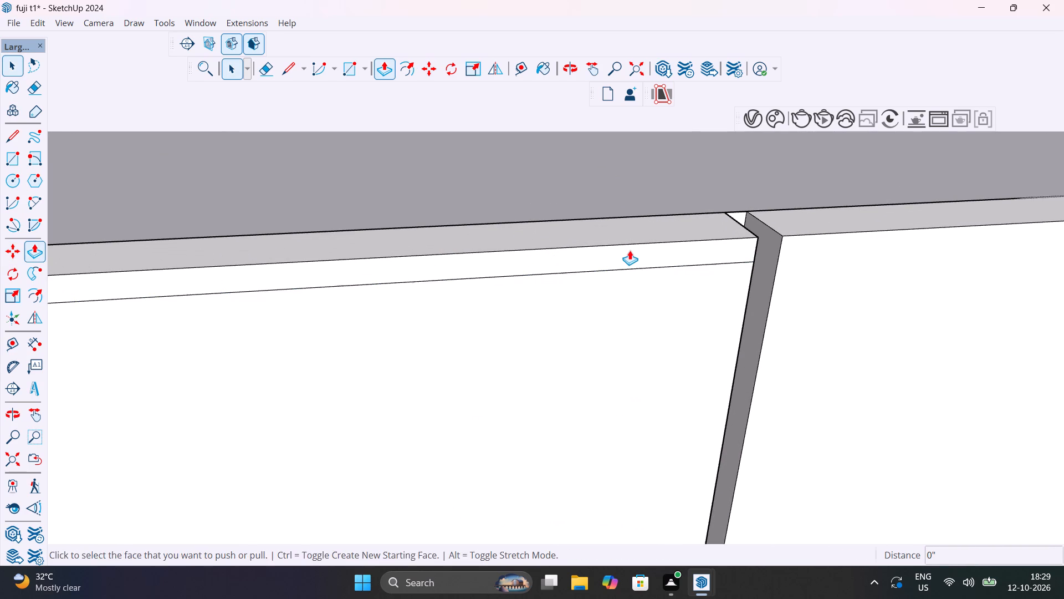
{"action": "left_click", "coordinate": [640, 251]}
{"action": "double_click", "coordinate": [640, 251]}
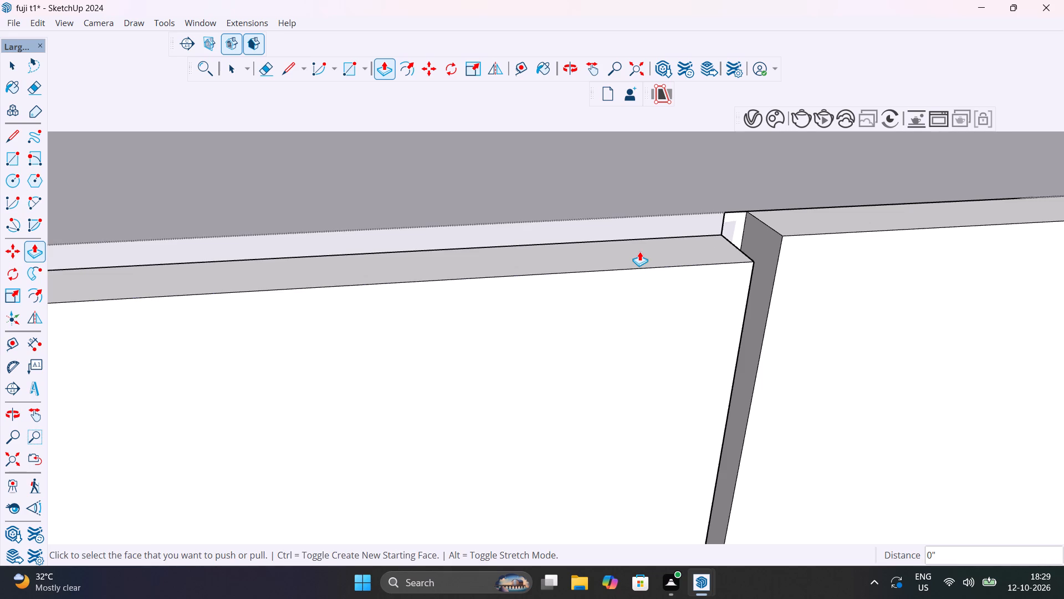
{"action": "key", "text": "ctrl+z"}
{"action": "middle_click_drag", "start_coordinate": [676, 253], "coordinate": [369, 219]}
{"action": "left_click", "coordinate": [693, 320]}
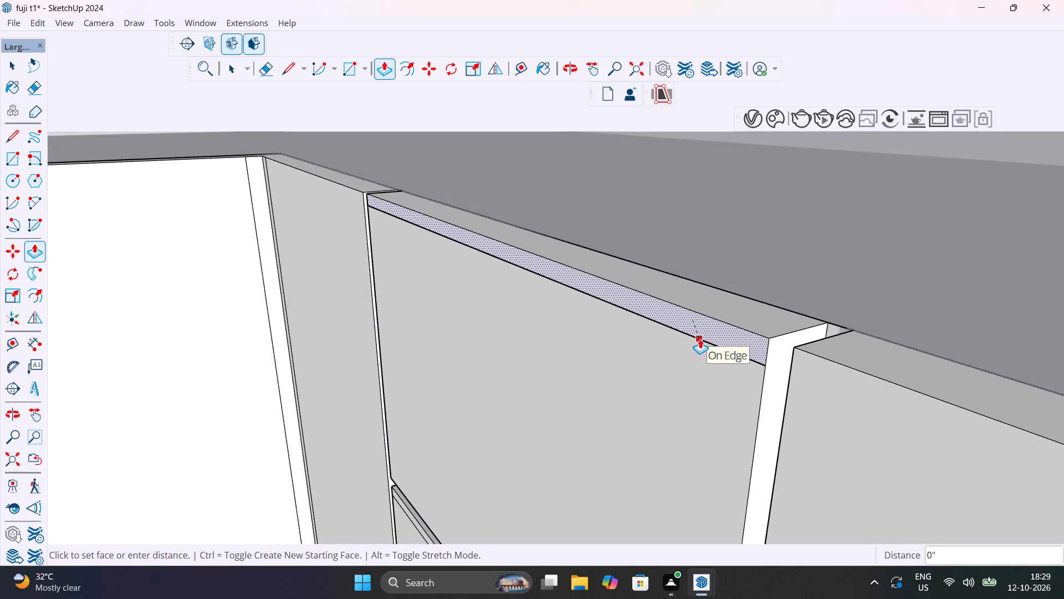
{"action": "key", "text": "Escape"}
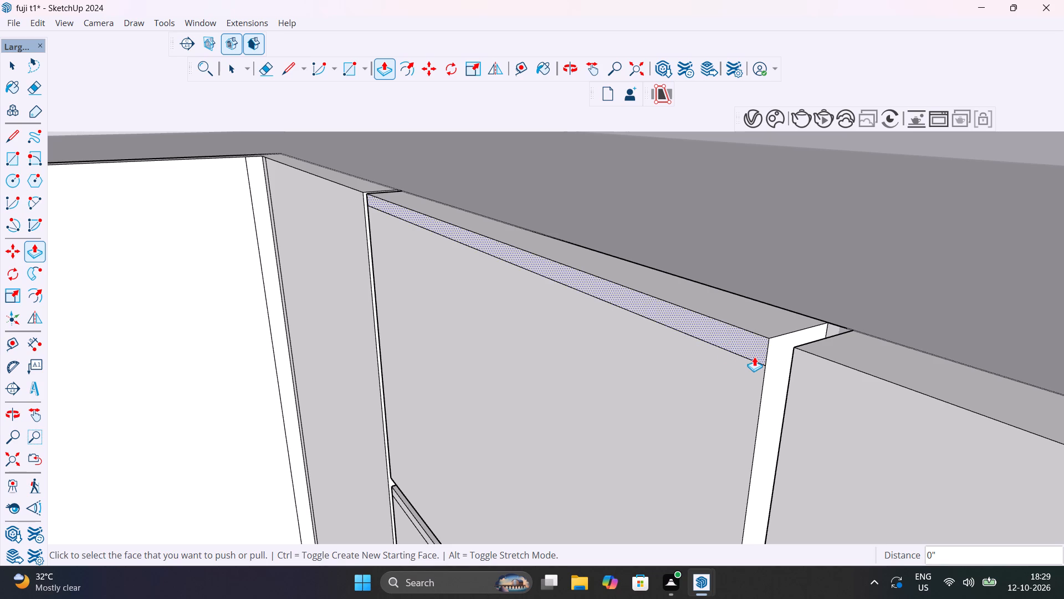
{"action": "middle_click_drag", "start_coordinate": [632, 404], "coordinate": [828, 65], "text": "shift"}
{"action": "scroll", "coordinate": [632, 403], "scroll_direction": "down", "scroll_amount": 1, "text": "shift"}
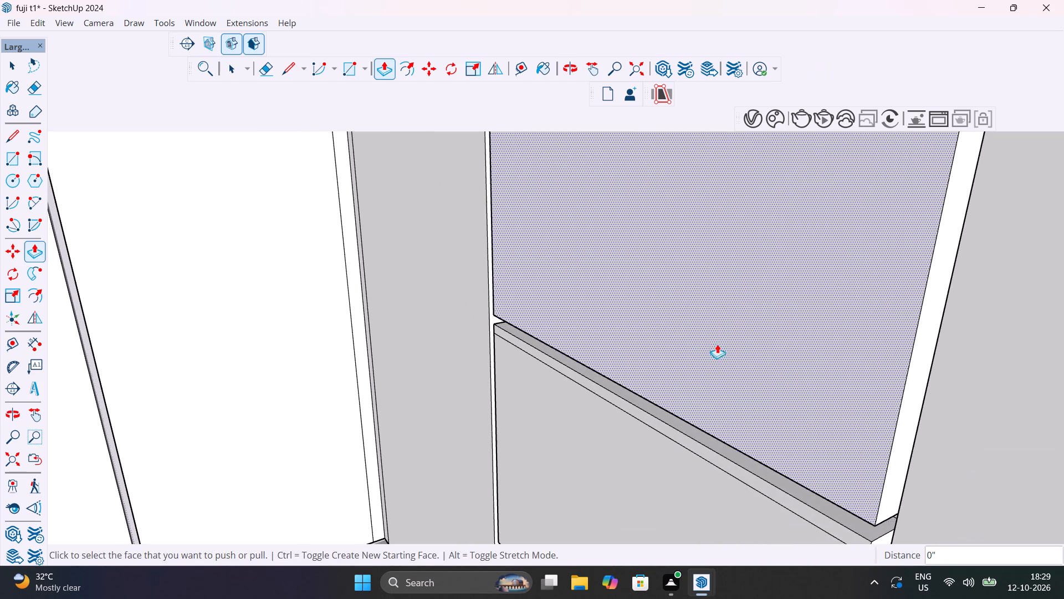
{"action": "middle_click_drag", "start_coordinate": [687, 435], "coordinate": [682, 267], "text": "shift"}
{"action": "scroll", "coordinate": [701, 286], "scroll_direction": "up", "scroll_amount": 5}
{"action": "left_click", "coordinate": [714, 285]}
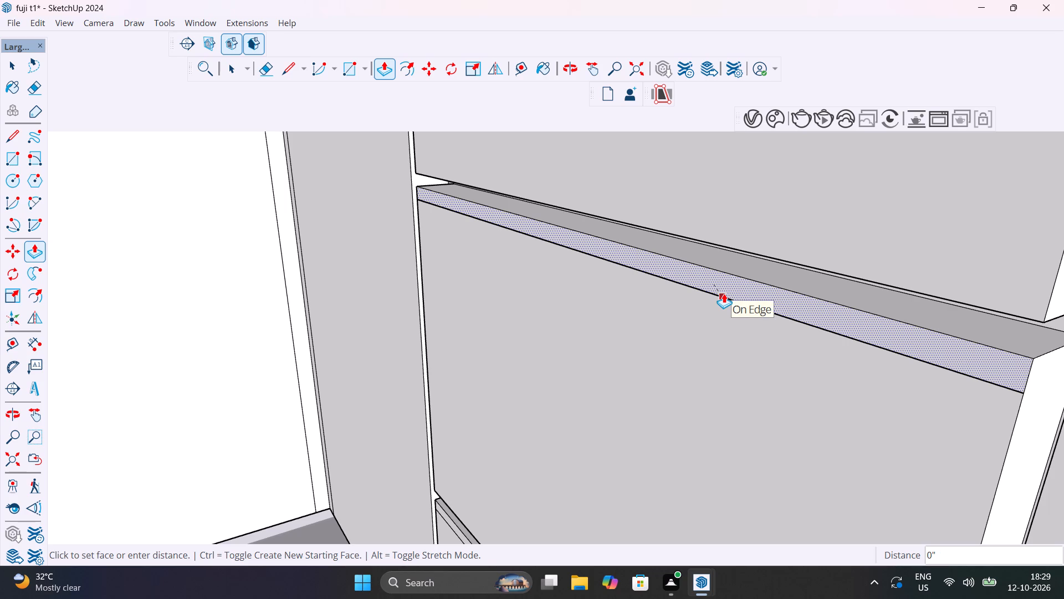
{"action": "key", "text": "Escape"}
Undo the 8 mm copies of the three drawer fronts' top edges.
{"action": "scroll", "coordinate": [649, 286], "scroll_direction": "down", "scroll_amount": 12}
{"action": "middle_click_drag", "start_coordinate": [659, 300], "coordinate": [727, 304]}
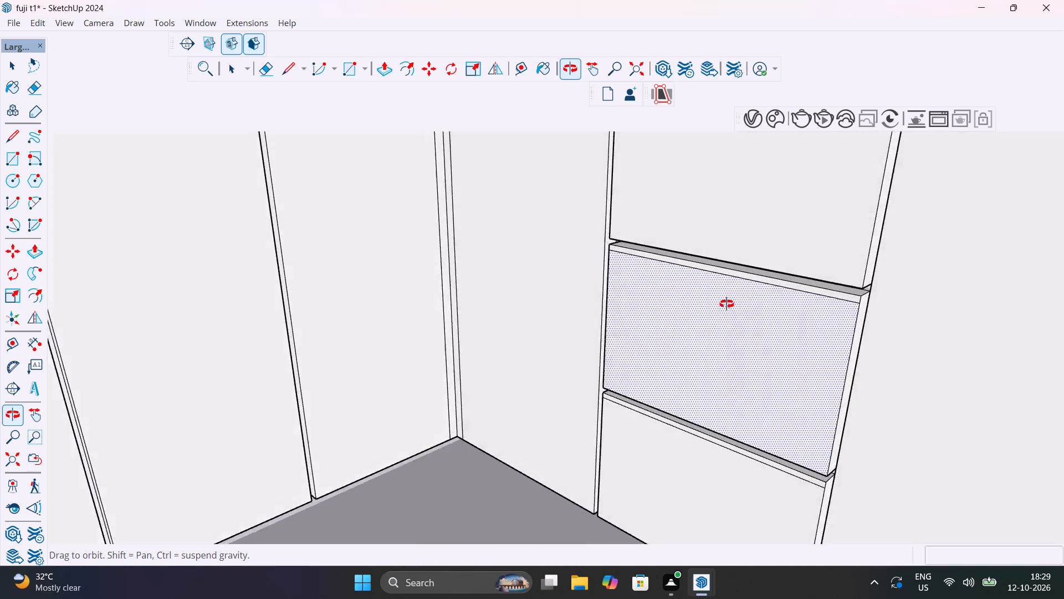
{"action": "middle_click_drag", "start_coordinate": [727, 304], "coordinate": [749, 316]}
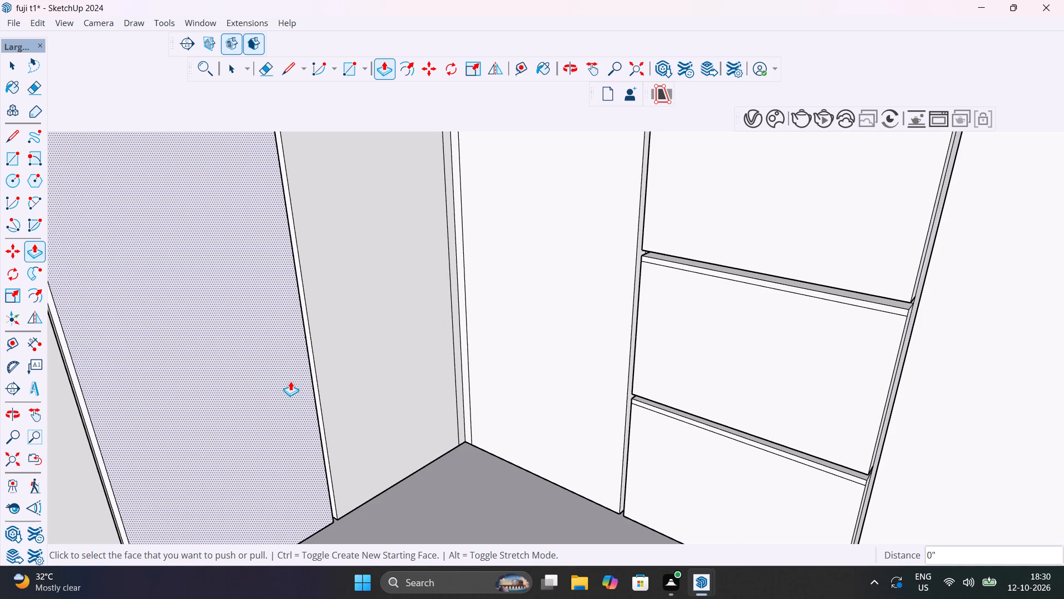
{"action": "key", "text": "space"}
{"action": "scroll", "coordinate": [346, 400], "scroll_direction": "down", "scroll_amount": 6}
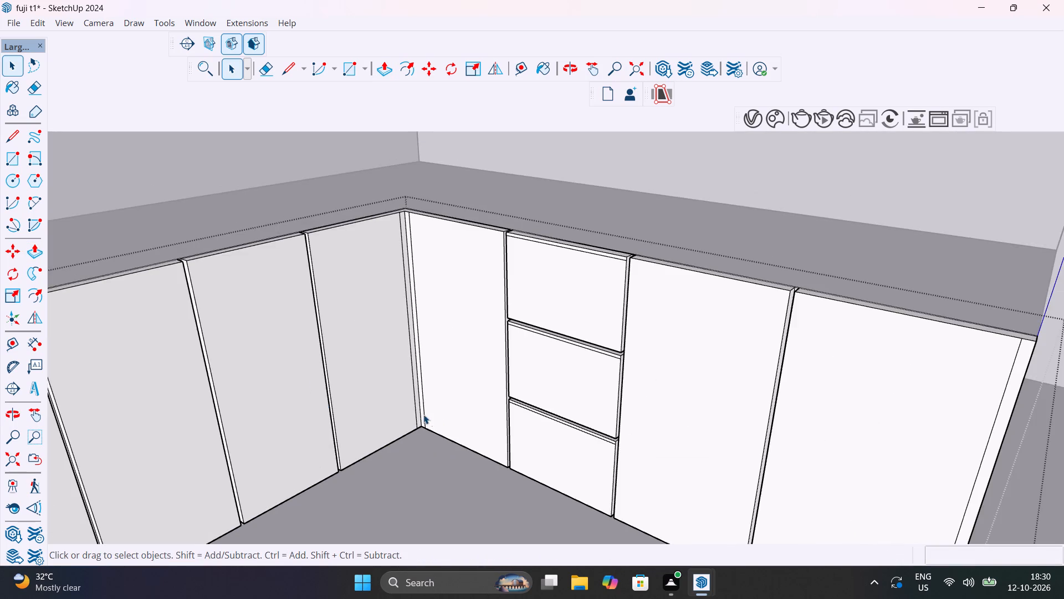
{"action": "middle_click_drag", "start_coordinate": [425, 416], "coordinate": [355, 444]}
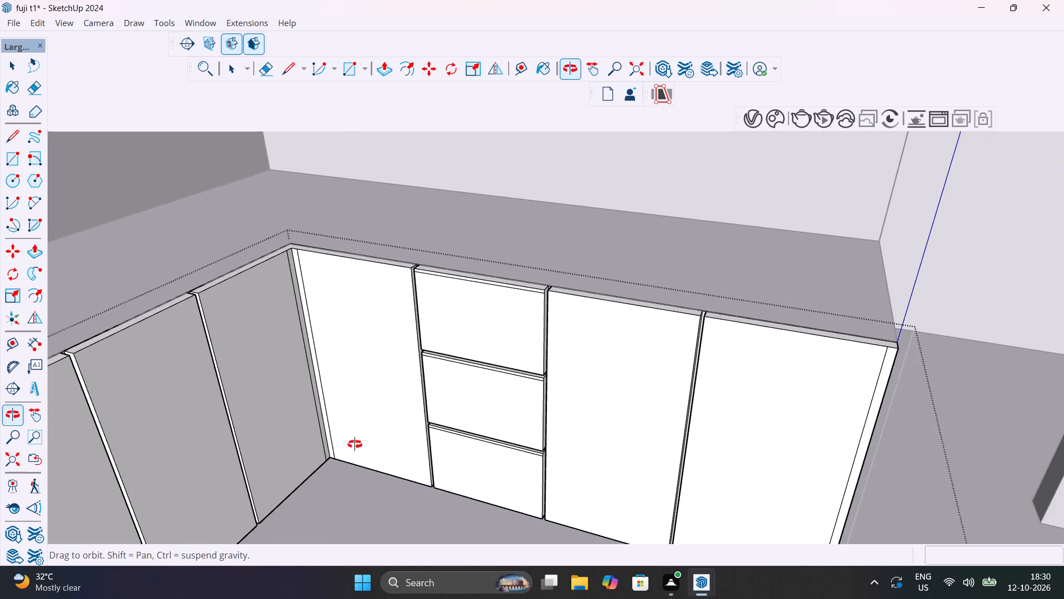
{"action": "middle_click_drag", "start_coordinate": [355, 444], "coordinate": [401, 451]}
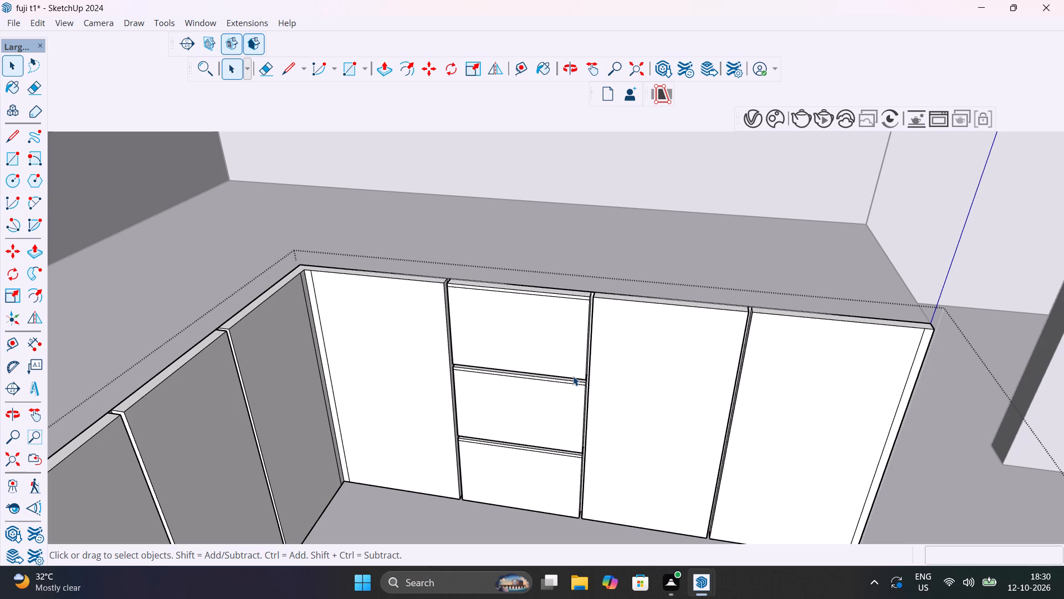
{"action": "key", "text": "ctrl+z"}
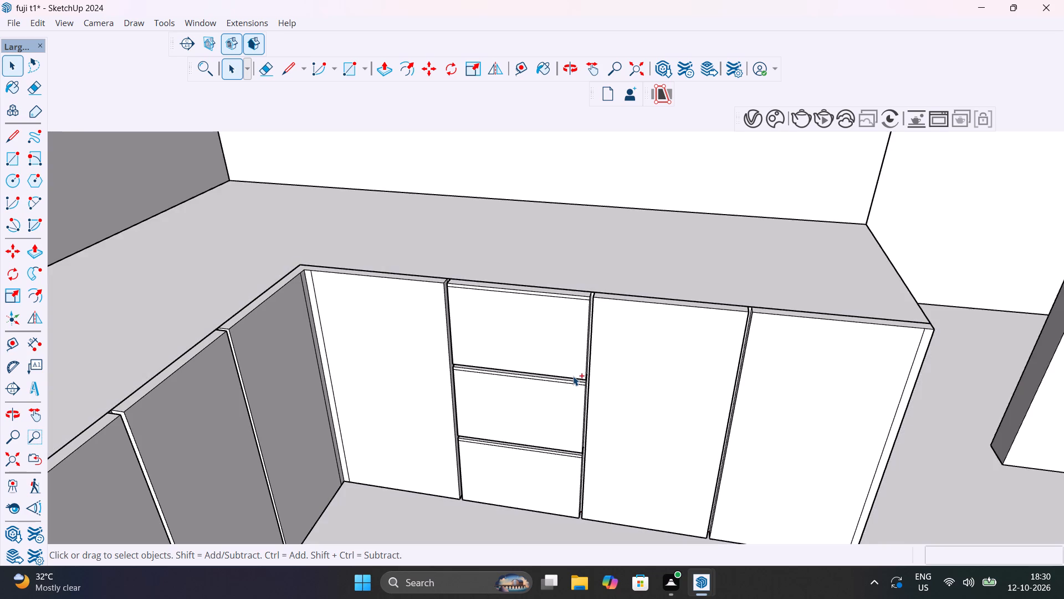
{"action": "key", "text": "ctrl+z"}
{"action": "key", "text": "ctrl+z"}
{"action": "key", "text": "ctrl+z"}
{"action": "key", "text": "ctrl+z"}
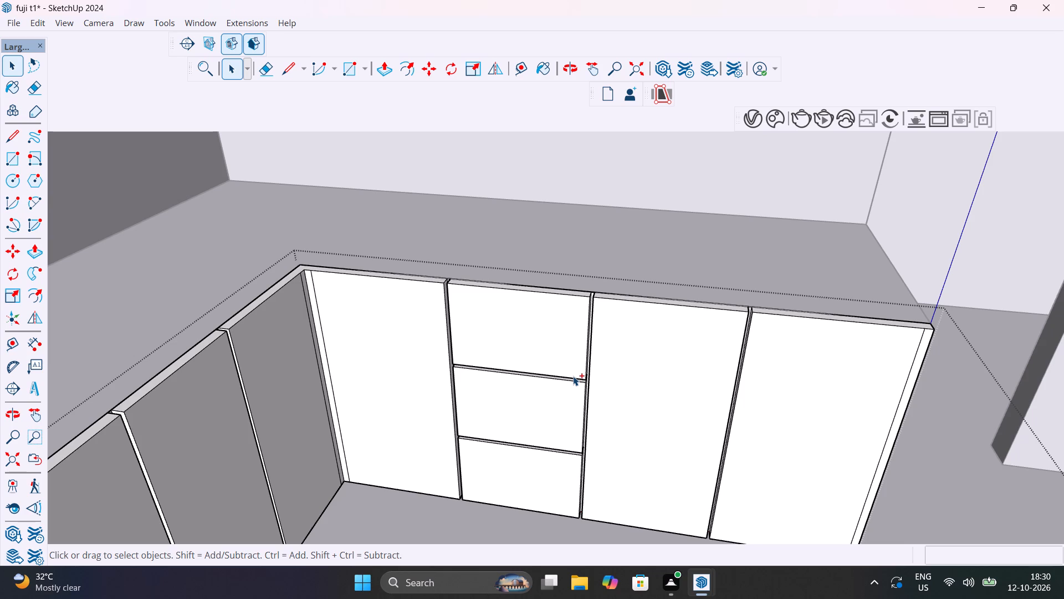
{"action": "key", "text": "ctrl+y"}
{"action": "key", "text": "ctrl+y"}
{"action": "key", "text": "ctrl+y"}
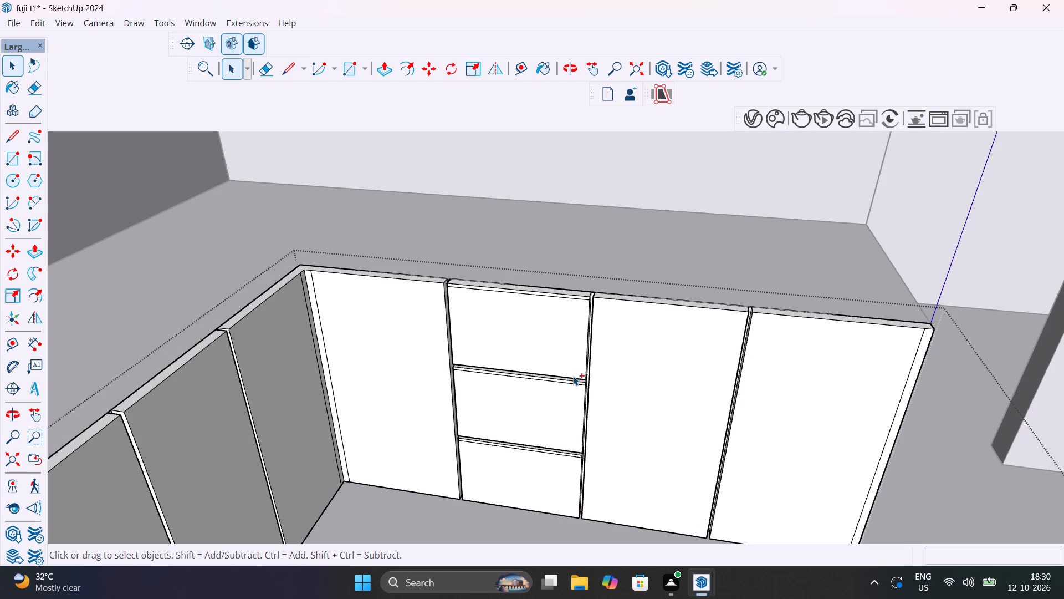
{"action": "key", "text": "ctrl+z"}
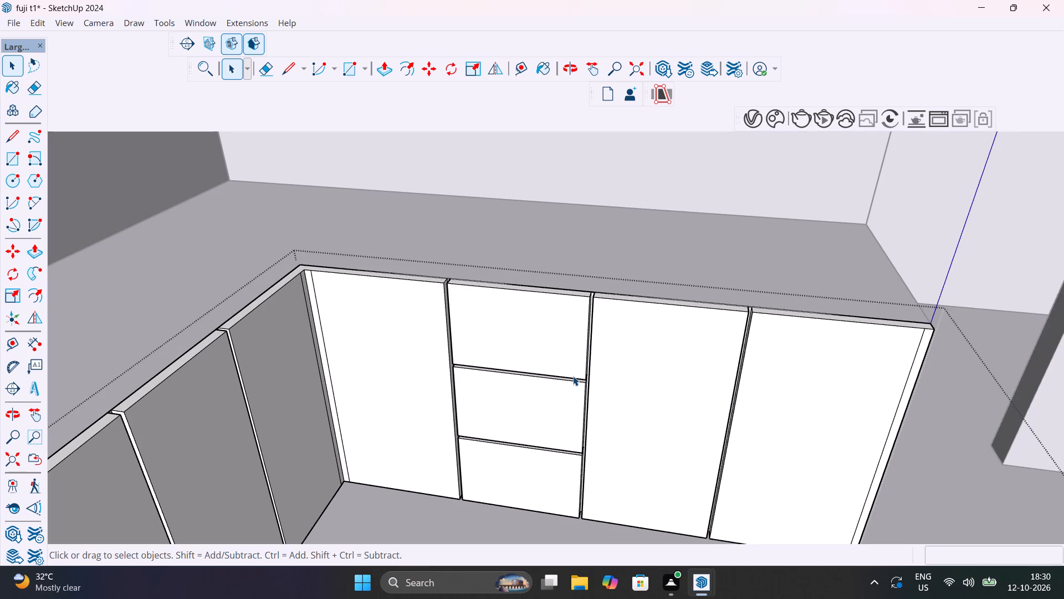
Copy the upper edge of the top drawer front 2 mm downward.
{"action": "scroll", "coordinate": [584, 307], "scroll_direction": "up", "scroll_amount": 11}
{"action": "middle_click_drag", "start_coordinate": [584, 307], "coordinate": [489, 282]}
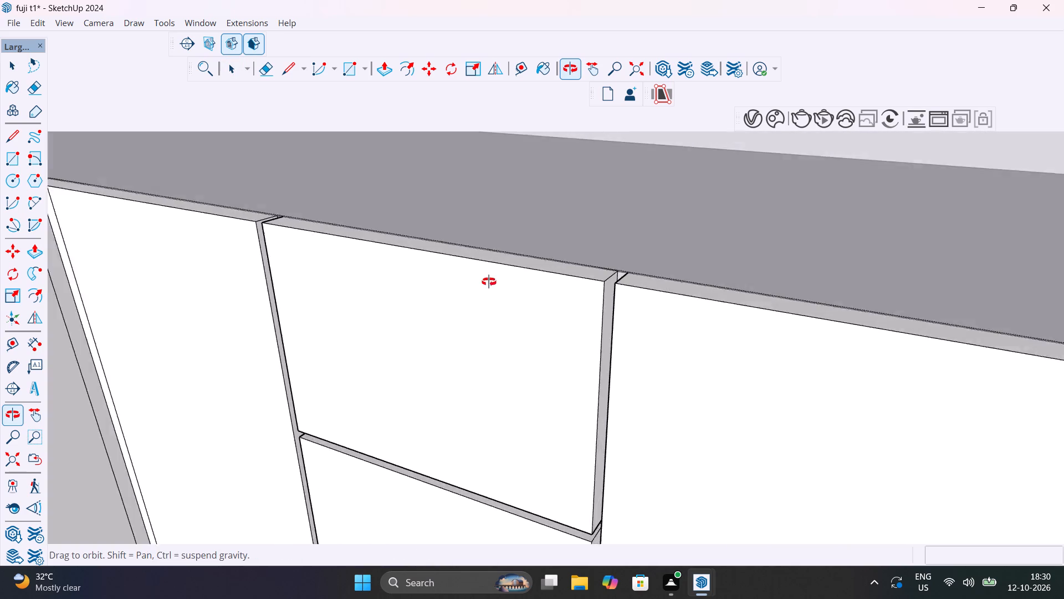
{"action": "middle_click_drag", "start_coordinate": [489, 282], "coordinate": [577, 277]}
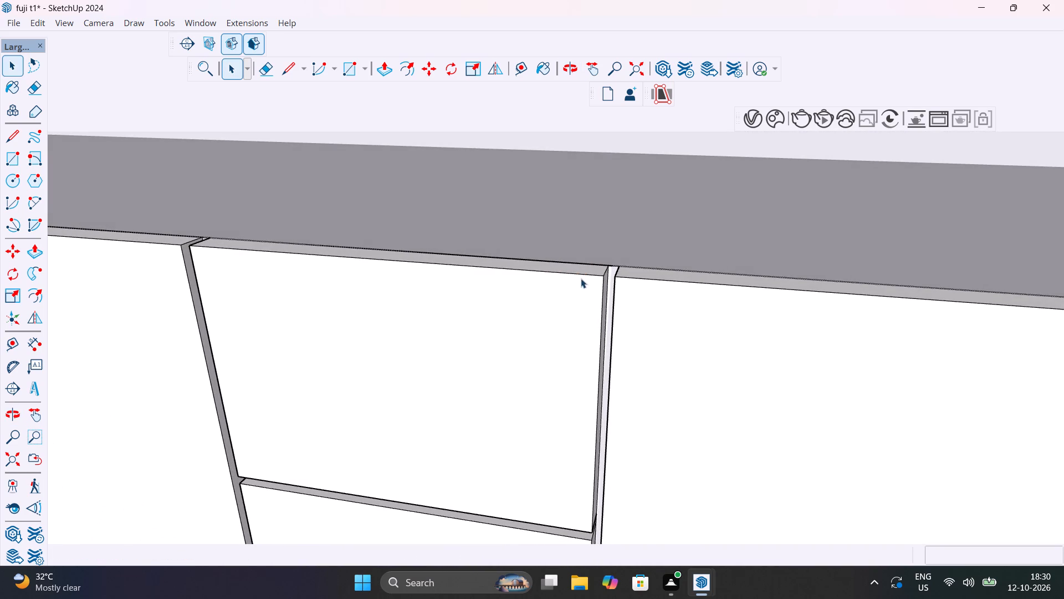
{"action": "left_click", "coordinate": [591, 276]}
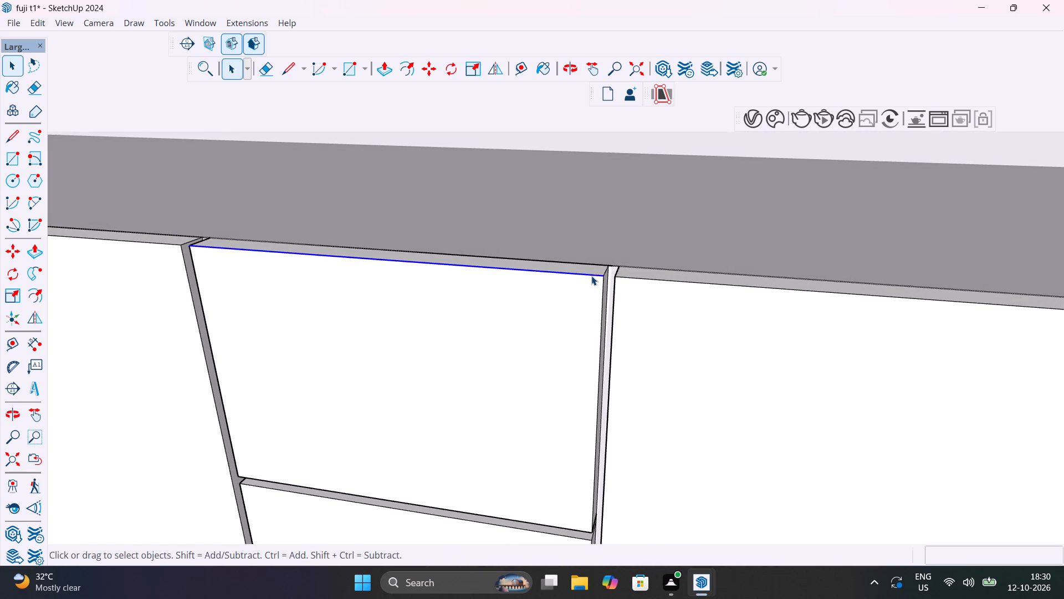
{"action": "key", "text": "m"}
{"action": "left_click", "coordinate": [602, 277]}
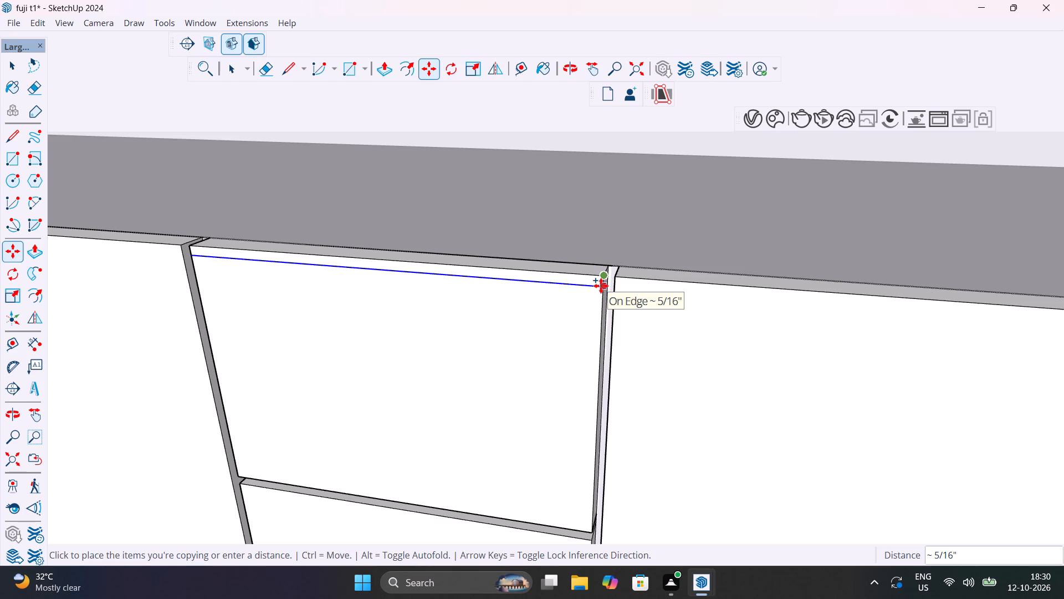
{"action": "type", "text": "2MM"}
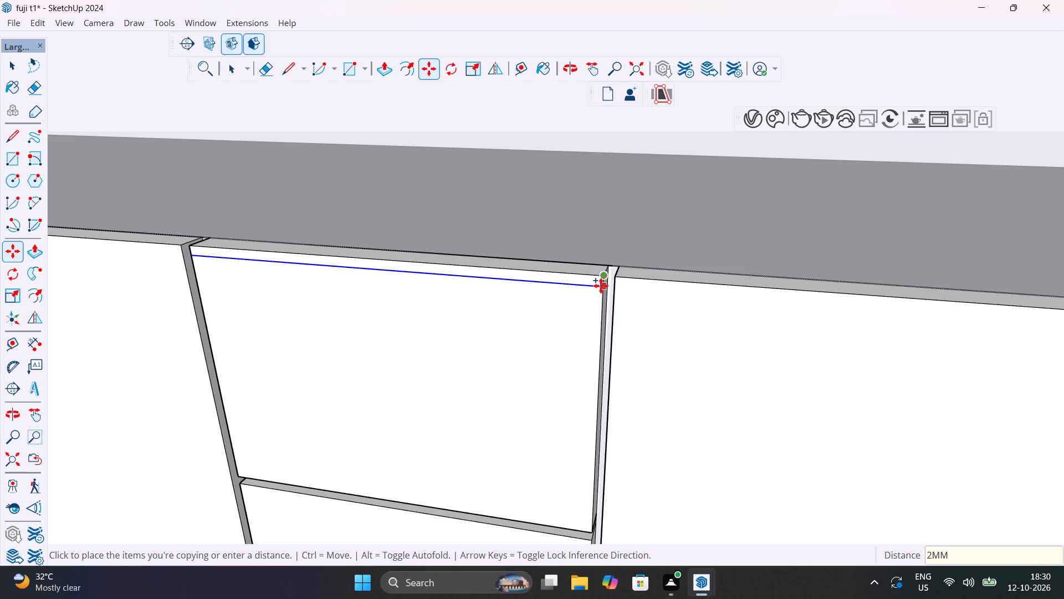
{"action": "key", "text": "Return"}
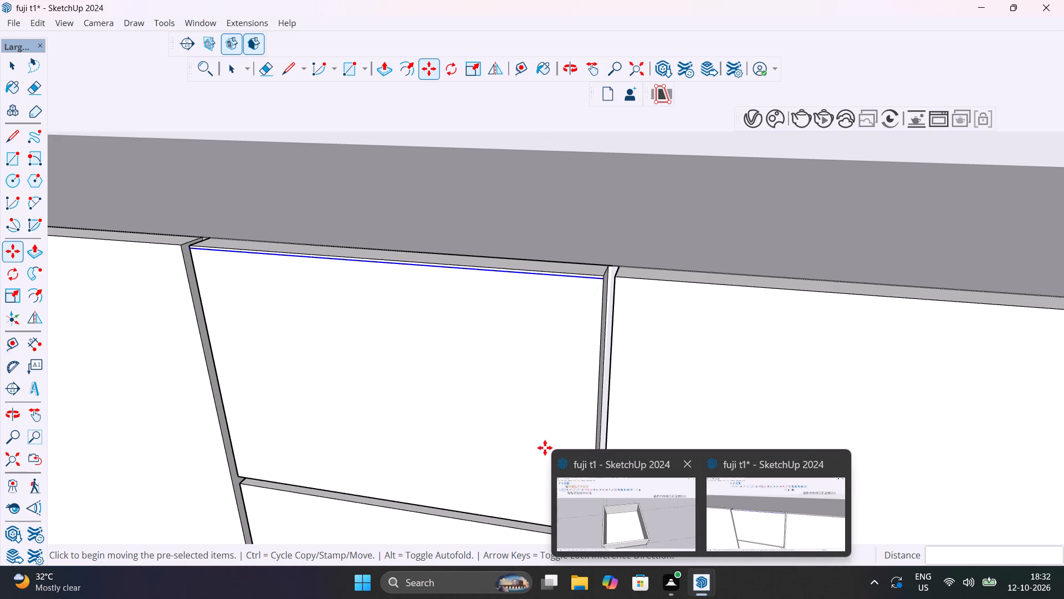
{"action": "key", "text": "Escape"}
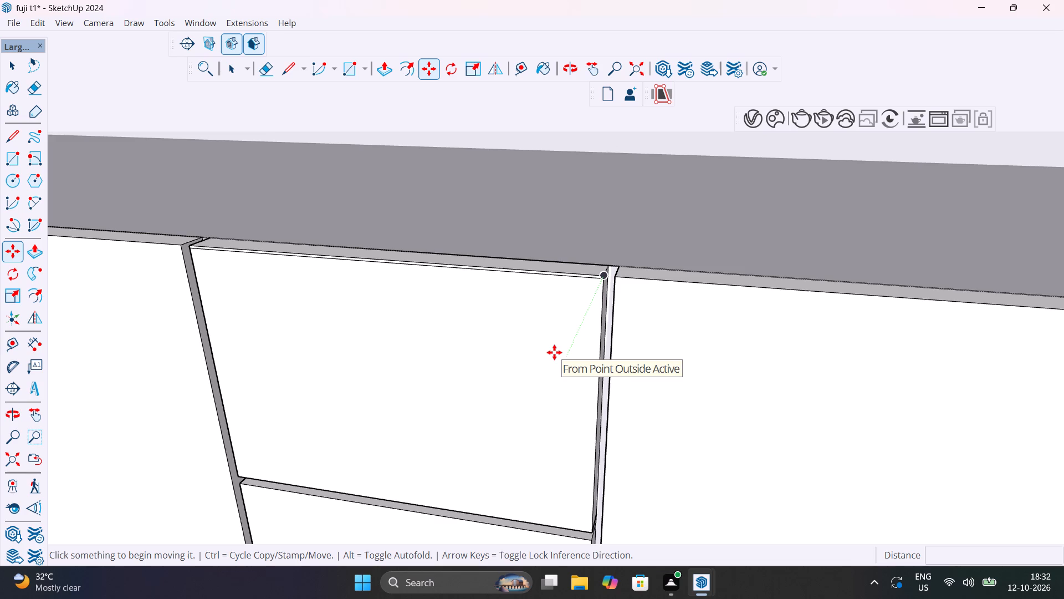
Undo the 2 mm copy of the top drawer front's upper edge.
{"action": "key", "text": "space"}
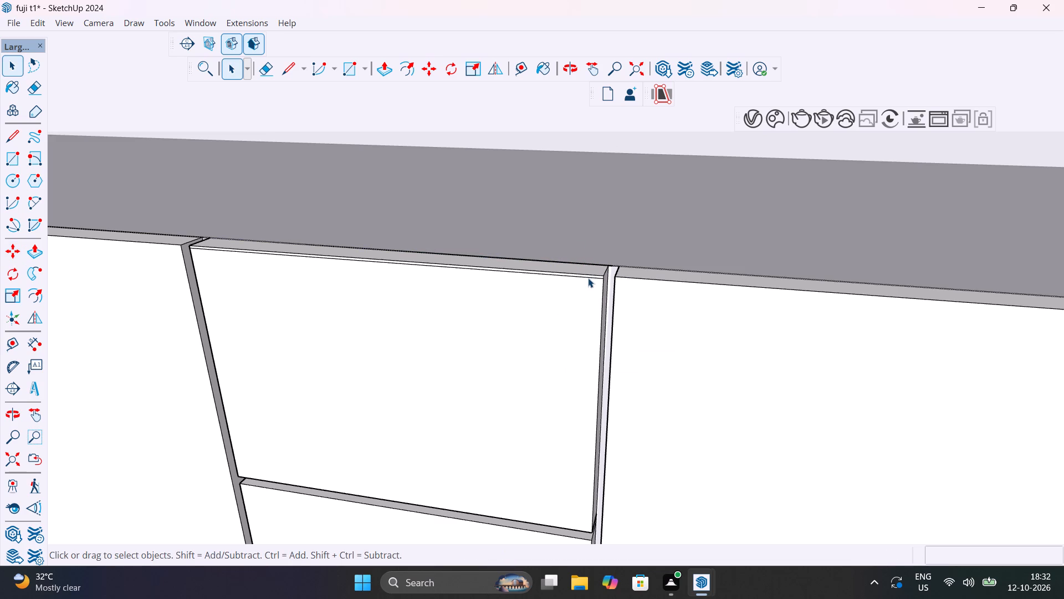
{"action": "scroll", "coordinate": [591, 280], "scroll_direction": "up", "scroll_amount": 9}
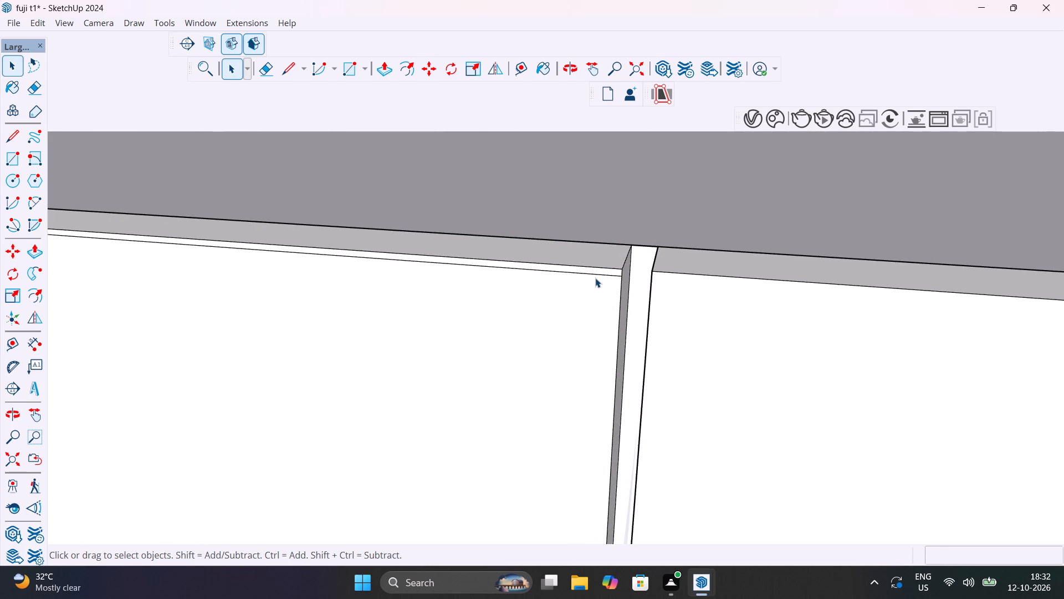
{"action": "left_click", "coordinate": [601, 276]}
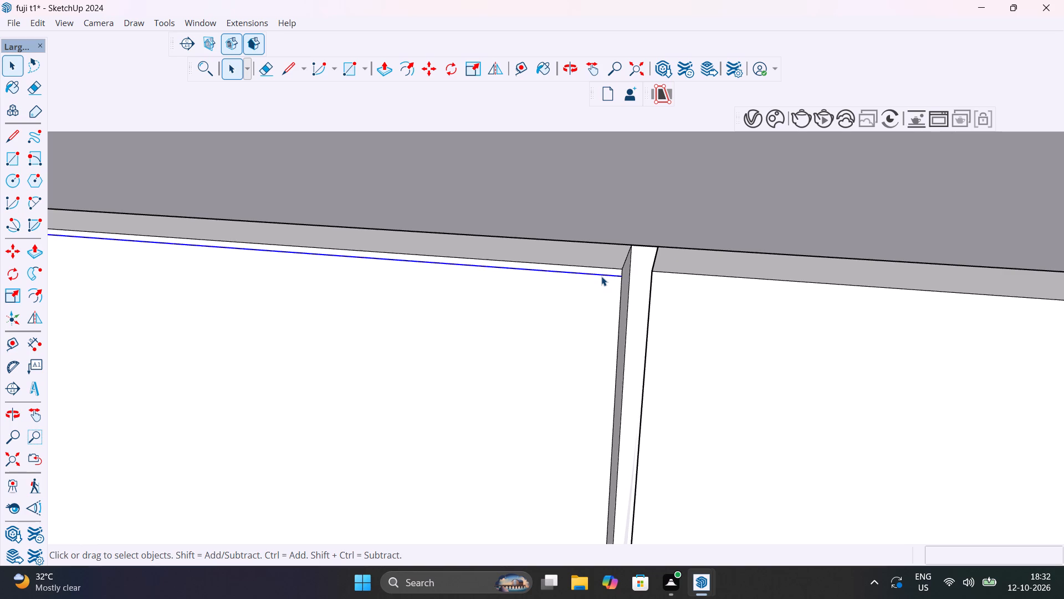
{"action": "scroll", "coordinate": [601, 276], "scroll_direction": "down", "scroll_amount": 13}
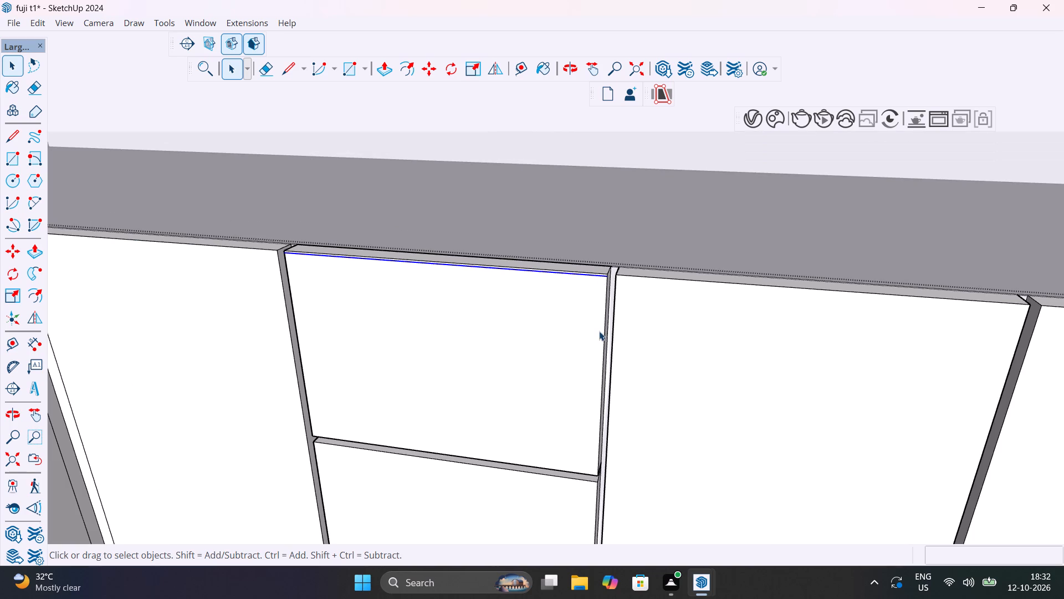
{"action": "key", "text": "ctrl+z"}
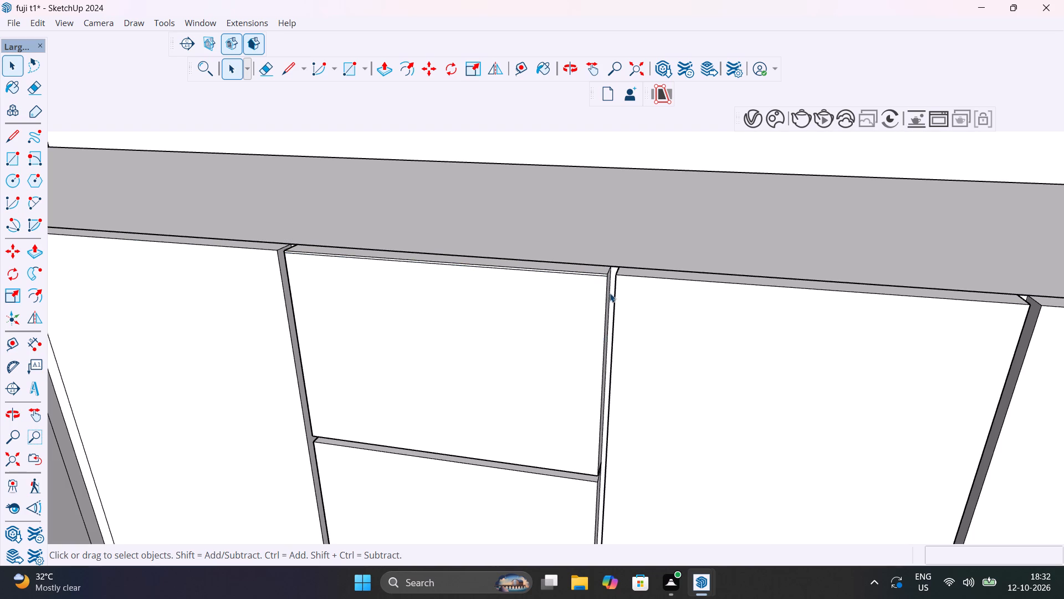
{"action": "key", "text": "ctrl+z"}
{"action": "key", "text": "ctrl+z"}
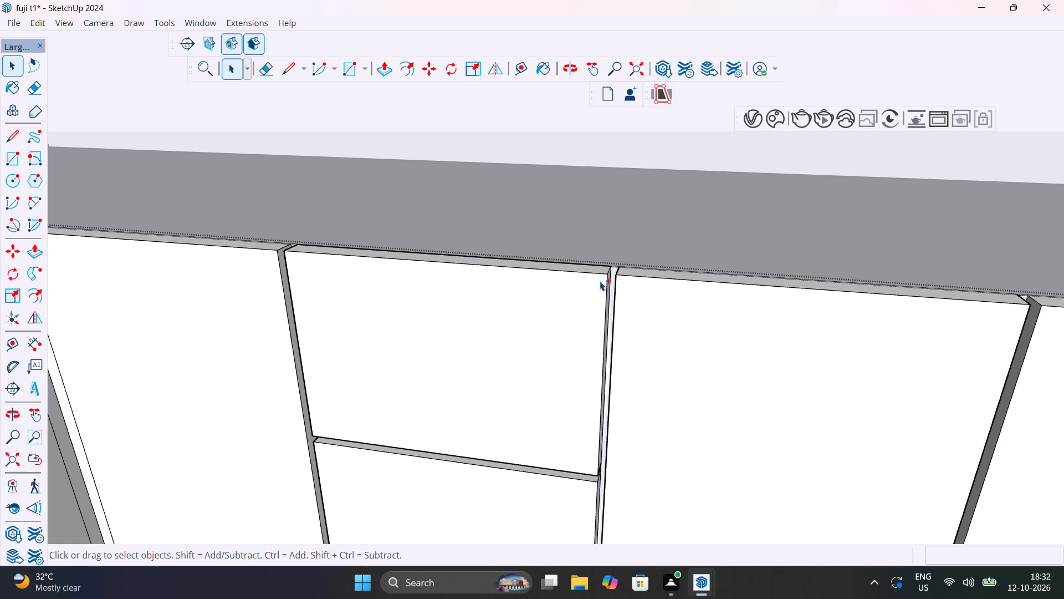
Copy the upper edges of all three drawer fronts 2 mm downward on the counter's front panel.
{"action": "scroll", "coordinate": [600, 281], "scroll_direction": "up", "scroll_amount": 3}
{"action": "left_click", "coordinate": [600, 273]}
{"action": "scroll", "coordinate": [600, 273], "scroll_direction": "down", "scroll_amount": 6}
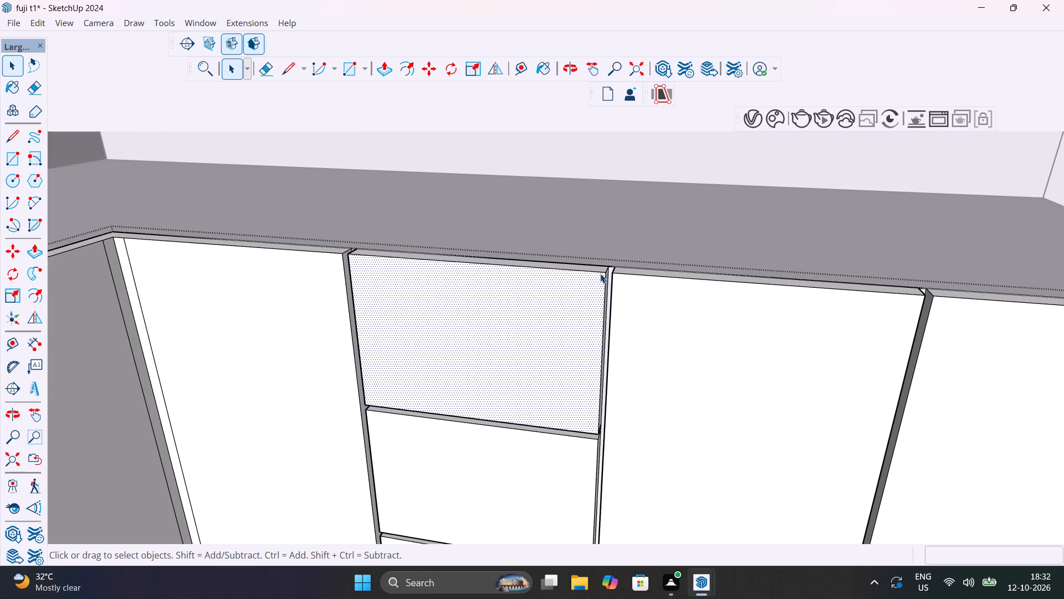
{"action": "left_click", "coordinate": [596, 272]}
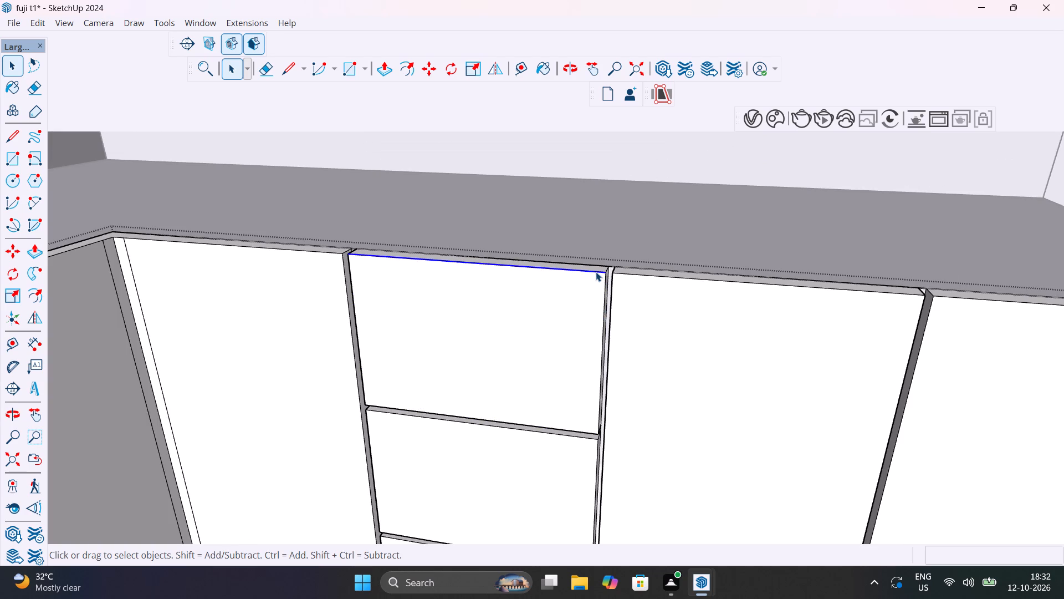
{"action": "left_click", "coordinate": [585, 438], "text": "shift"}
{"action": "scroll", "coordinate": [585, 438], "scroll_direction": "down", "scroll_amount": 7, "text": "shift"}
{"action": "middle_click_drag", "start_coordinate": [585, 439], "coordinate": [579, 344], "text": "shift"}
{"action": "scroll", "coordinate": [579, 344], "scroll_direction": "up", "scroll_amount": 1, "text": "shift"}
{"action": "scroll", "coordinate": [551, 438], "scroll_direction": "up", "scroll_amount": 5, "text": "shift"}
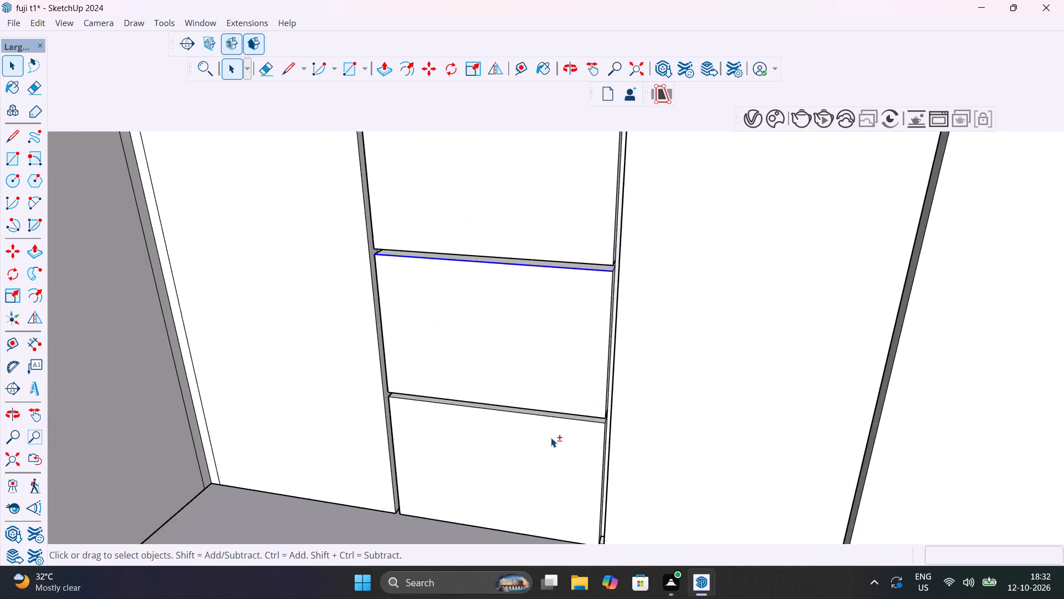
{"action": "scroll", "coordinate": [551, 438], "scroll_direction": "up", "scroll_amount": 4, "text": "shift"}
{"action": "left_click", "coordinate": [577, 407], "text": "shift"}
{"action": "scroll", "coordinate": [596, 453], "scroll_direction": "down", "scroll_amount": 2, "text": "shift"}
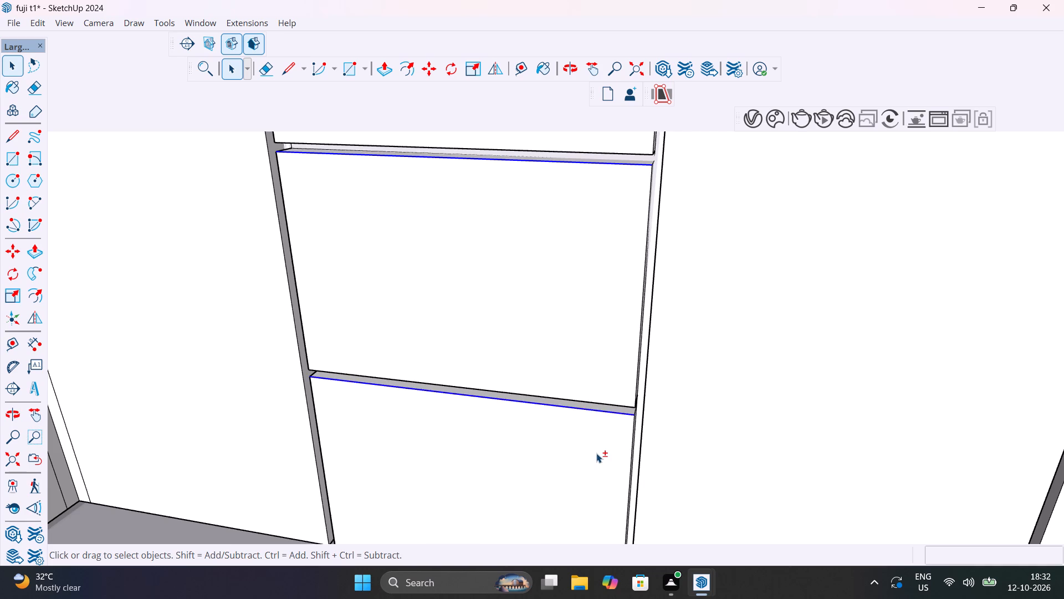
{"action": "scroll", "coordinate": [596, 453], "scroll_direction": "down", "scroll_amount": 12, "text": "shift"}
{"action": "scroll", "coordinate": [623, 323], "scroll_direction": "up", "scroll_amount": 7, "text": "shift"}
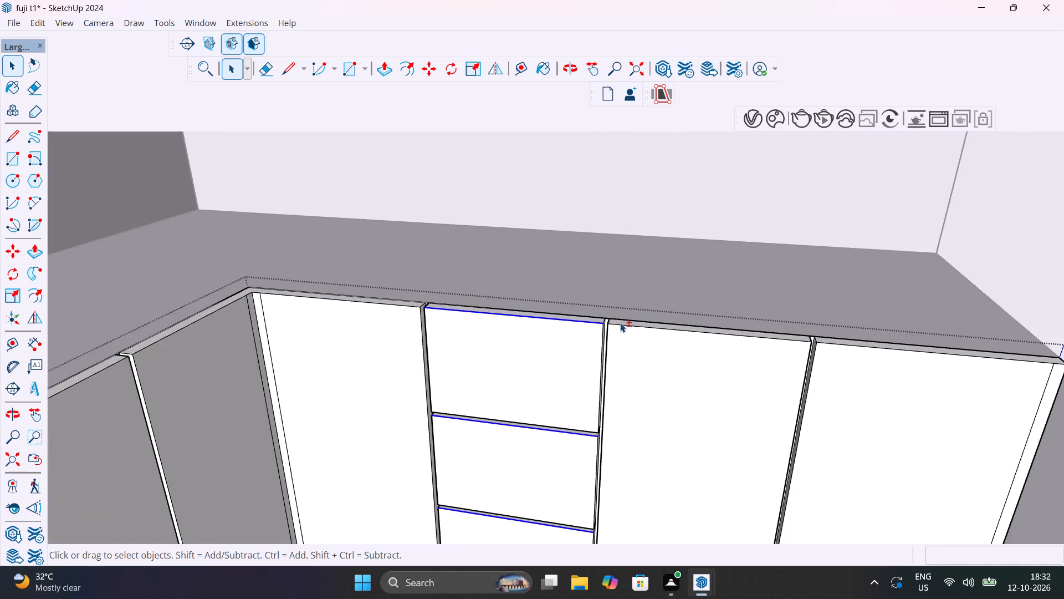
{"action": "scroll", "coordinate": [620, 323], "scroll_direction": "up", "scroll_amount": 12, "text": "shift"}
{"action": "key", "text": "m"}
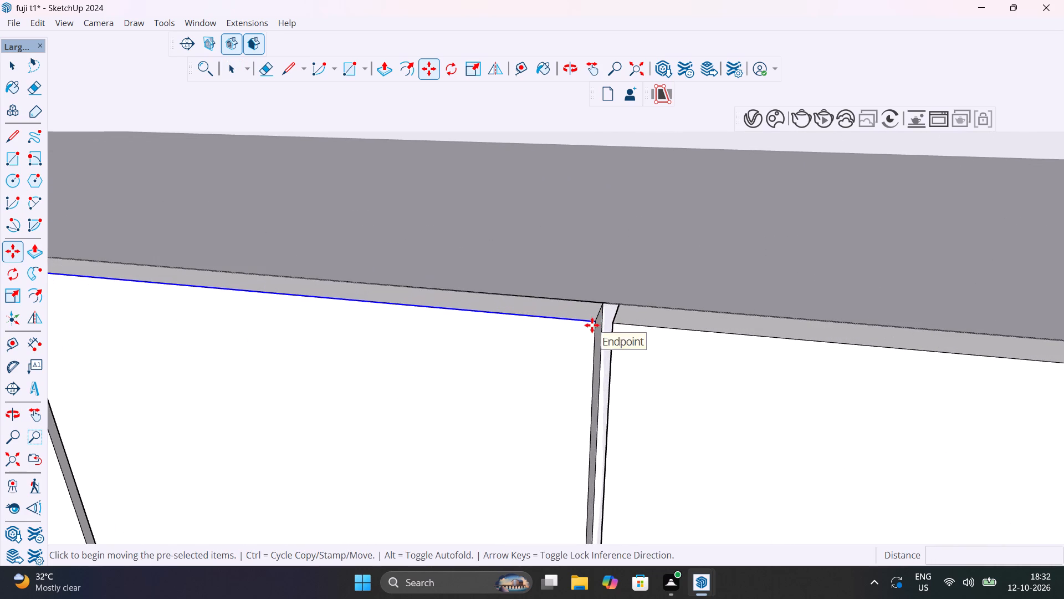
{"action": "left_click", "coordinate": [596, 324]}
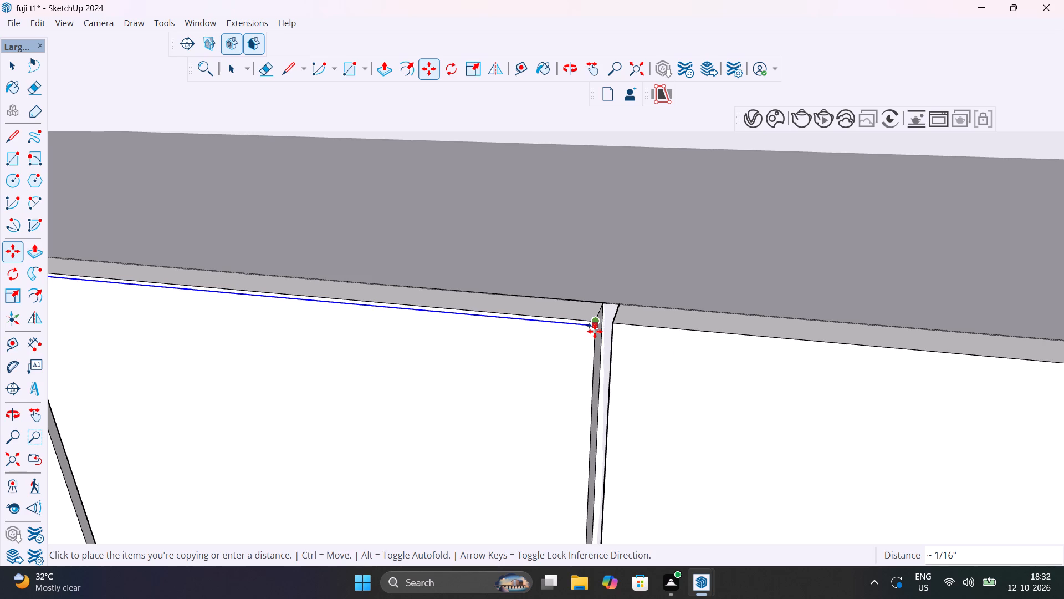
{"action": "key", "text": "2"}
{"action": "type", "text": "MM"}
{"action": "key", "text": "Return"}
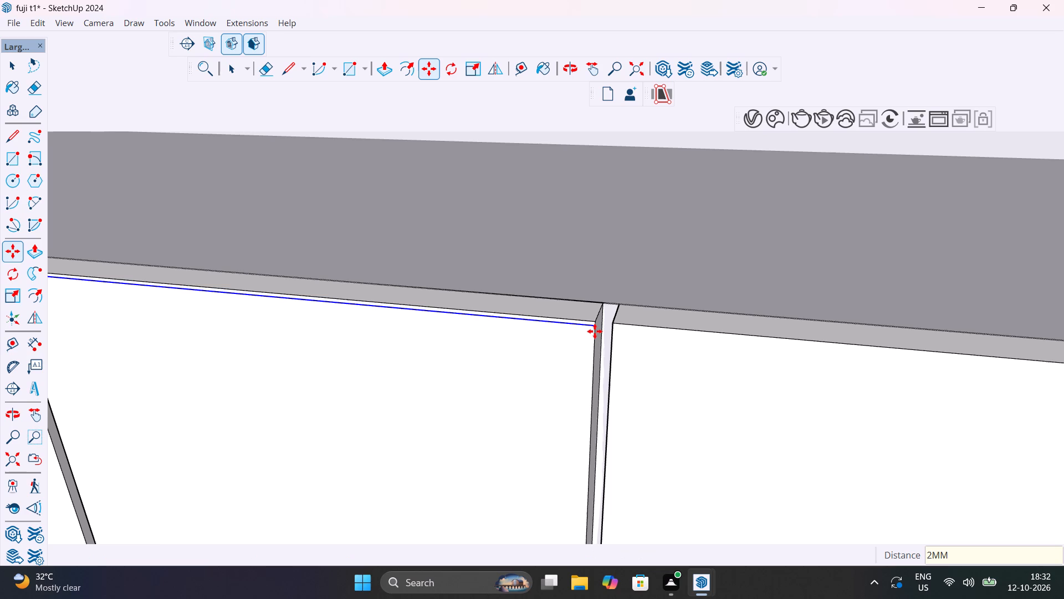
{"action": "key", "text": "space"}
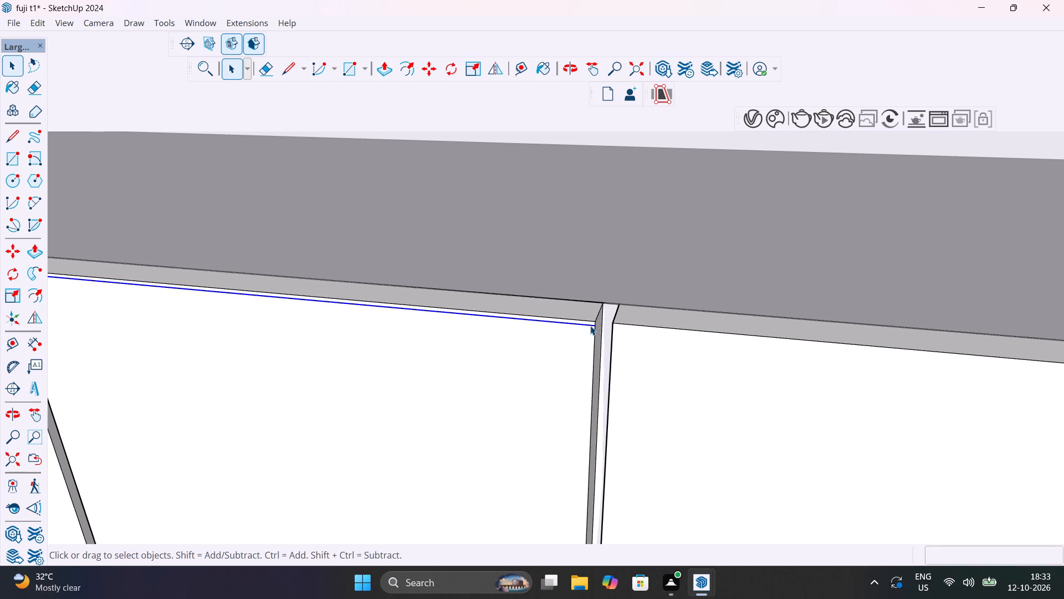
Copy the three 2 mm offset lines on the drawer fronts a further 8 mm downward.
{"action": "left_click", "coordinate": [590, 326]}
{"action": "scroll", "coordinate": [590, 326], "scroll_direction": "down", "scroll_amount": 13}
{"action": "scroll", "coordinate": [590, 441], "scroll_direction": "up", "scroll_amount": 8}
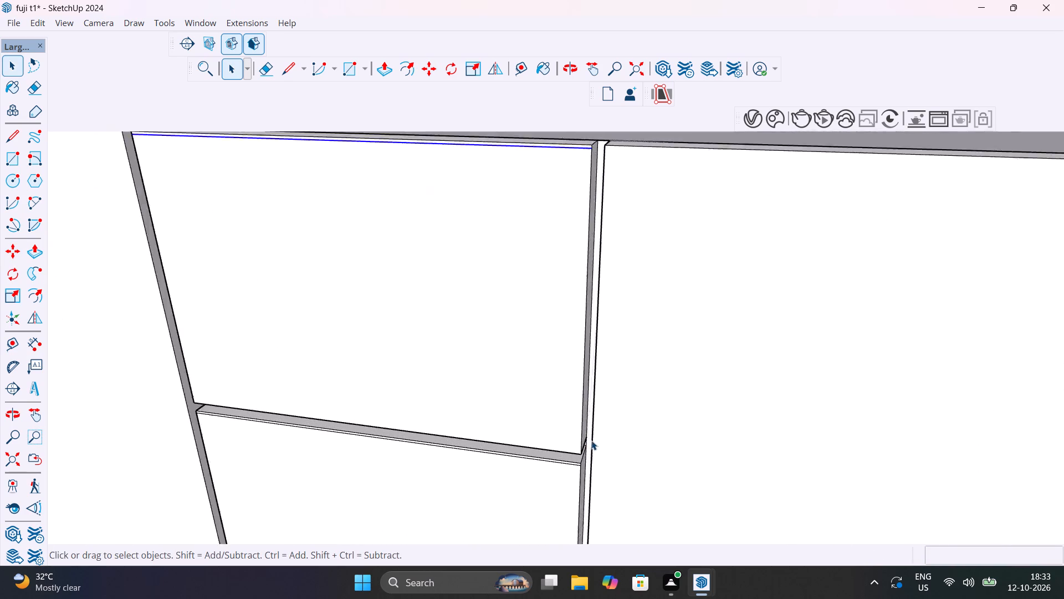
{"action": "scroll", "coordinate": [591, 440], "scroll_direction": "up", "scroll_amount": 1}
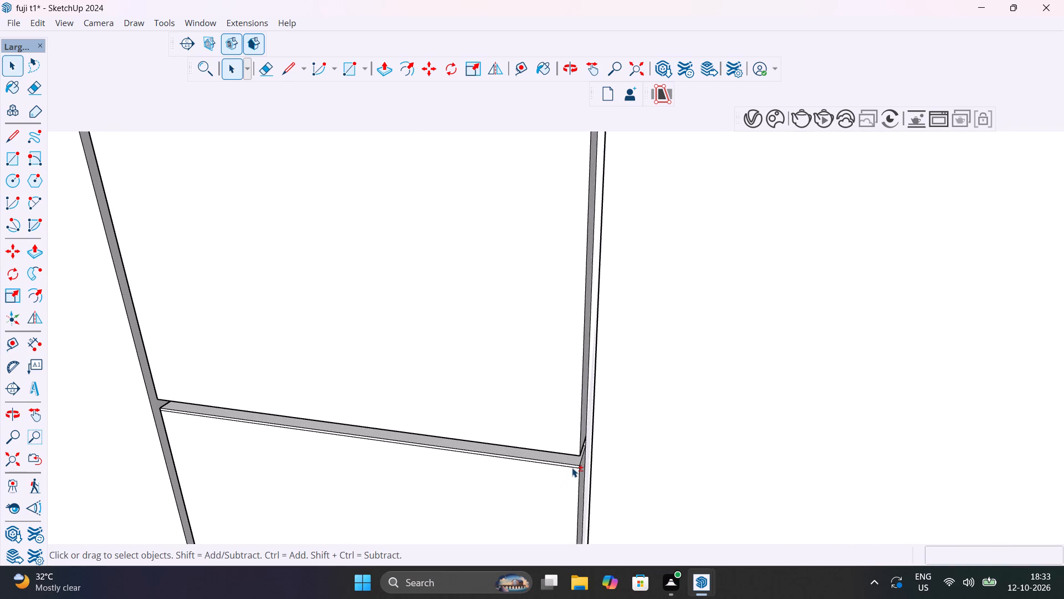
{"action": "left_click", "coordinate": [572, 468], "text": "shift"}
{"action": "scroll", "coordinate": [572, 468], "scroll_direction": "down", "scroll_amount": 11, "text": "shift"}
{"action": "middle_click_drag", "start_coordinate": [555, 496], "coordinate": [592, 334], "text": "shift"}
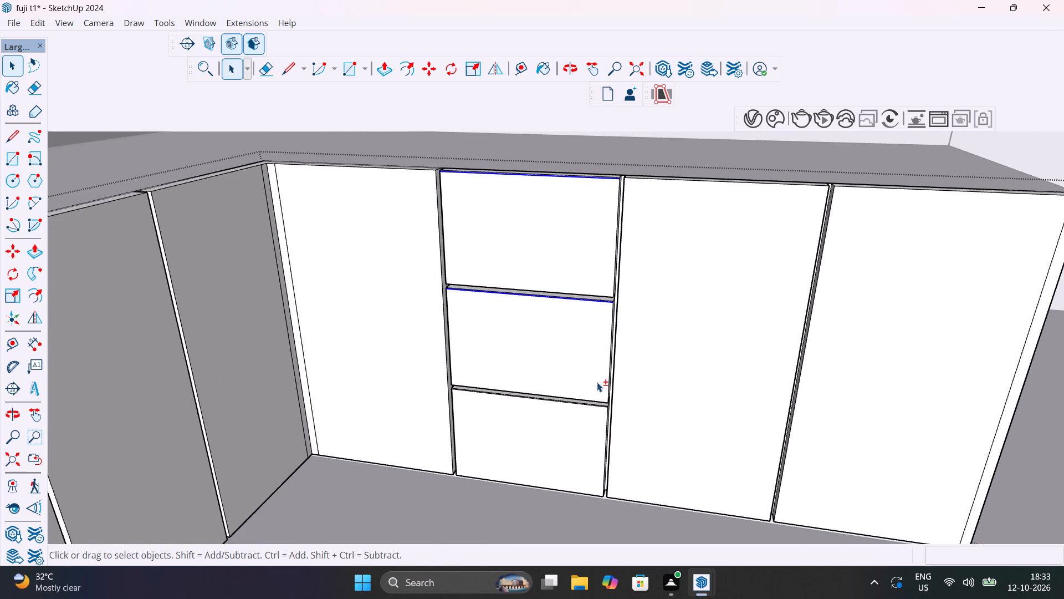
{"action": "scroll", "coordinate": [600, 407], "scroll_direction": "up", "scroll_amount": 8, "text": "shift"}
{"action": "left_click", "coordinate": [601, 407], "text": "shift"}
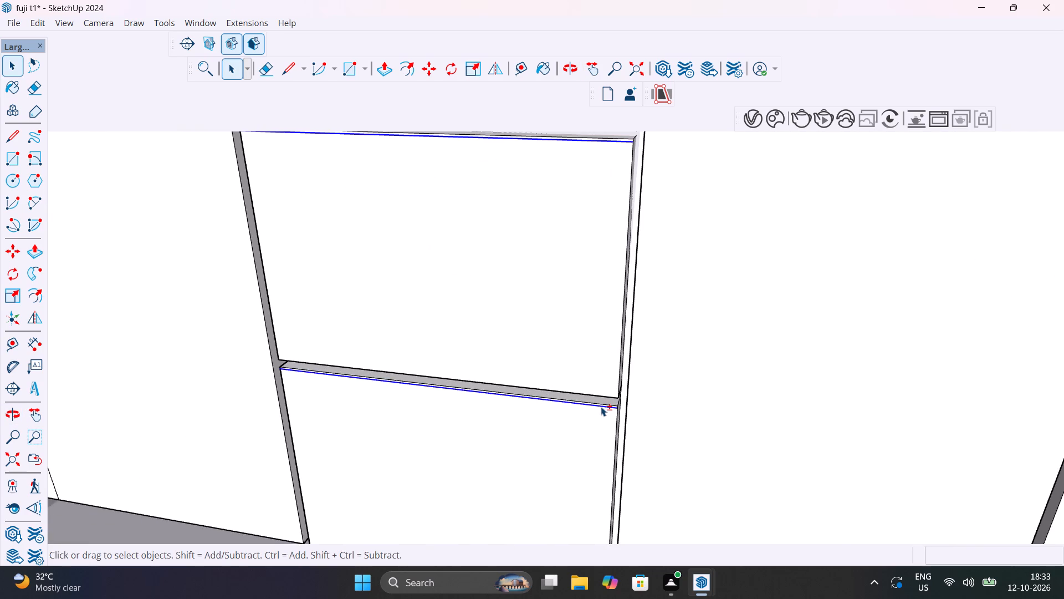
{"action": "scroll", "coordinate": [601, 407], "scroll_direction": "up", "scroll_amount": 5, "text": "shift"}
{"action": "key", "text": "m"}
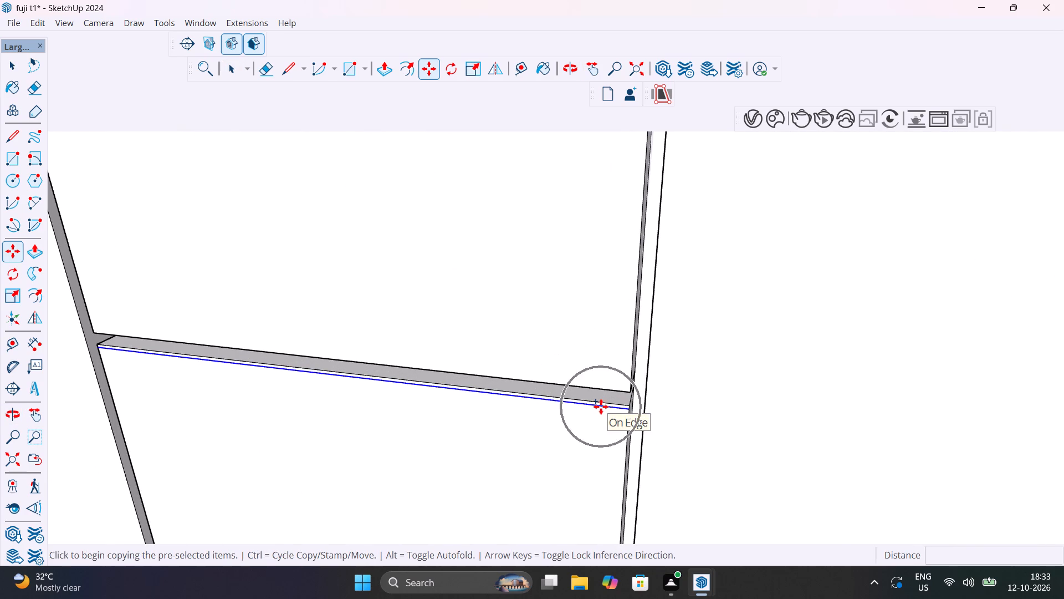
{"action": "left_click", "coordinate": [631, 413]}
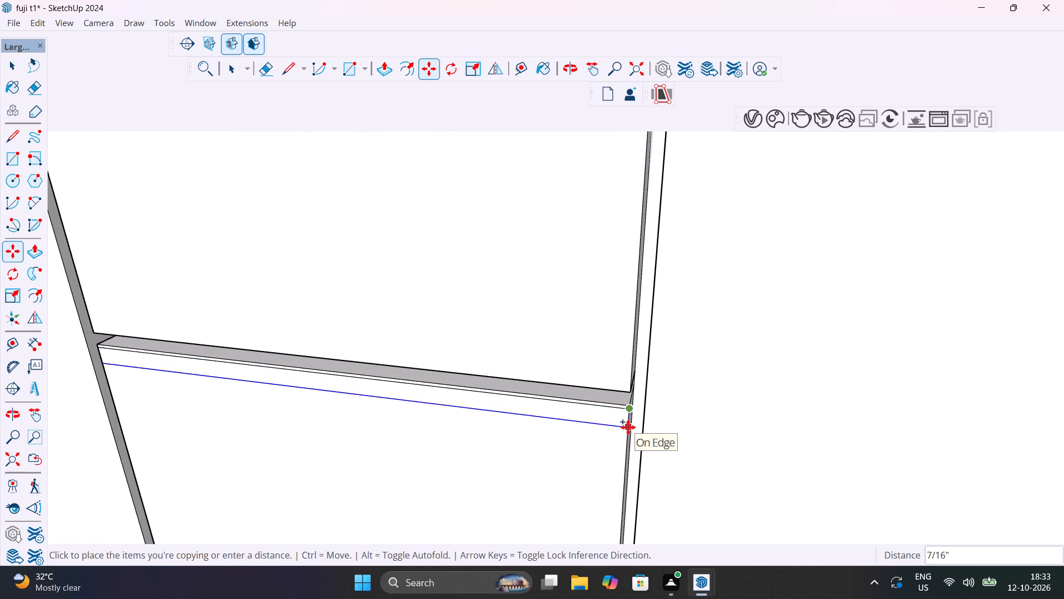
{"action": "type", "text": "8MM"}
{"action": "key", "text": "Return"}
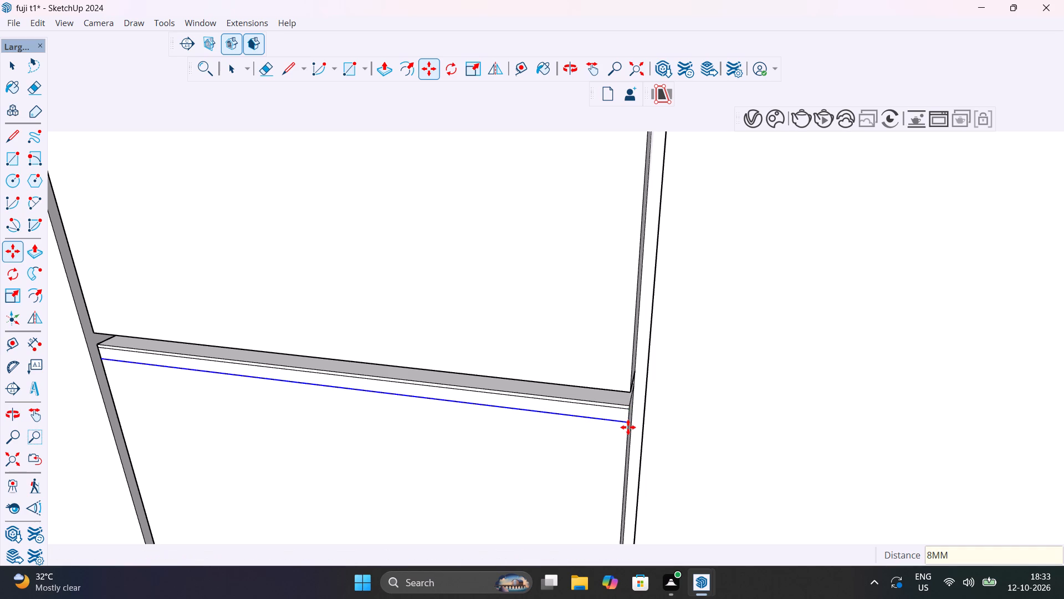
{"action": "key", "text": "space"}
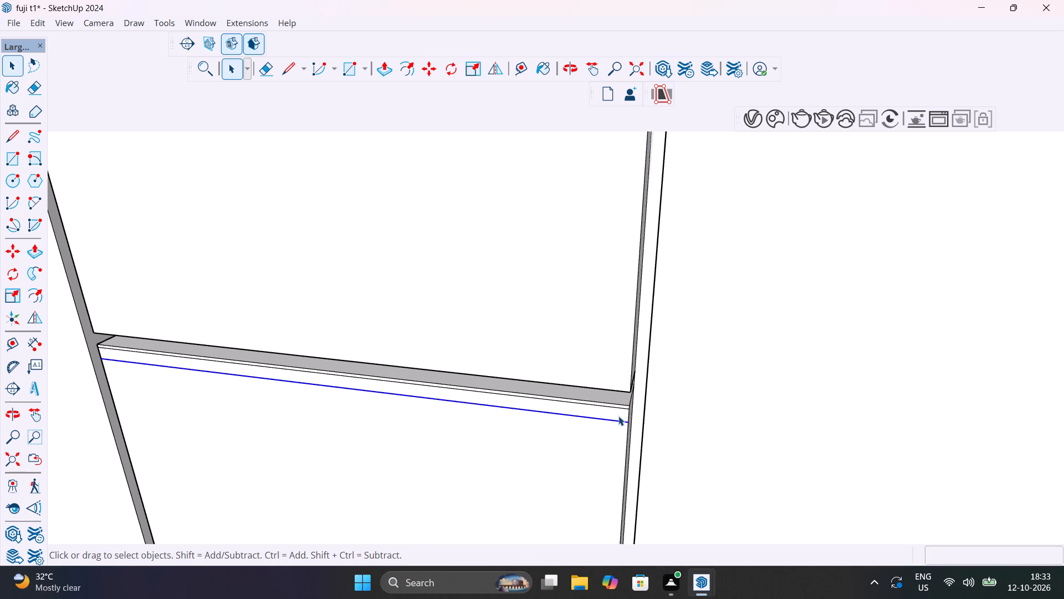
Push the 8 mm strip near the bottom drawer front's upper edge 1" inward with Push/Pull.
{"action": "key", "text": "p"}
{"action": "scroll", "coordinate": [618, 416], "scroll_direction": "up", "scroll_amount": 6}
{"action": "left_click", "coordinate": [626, 411]}
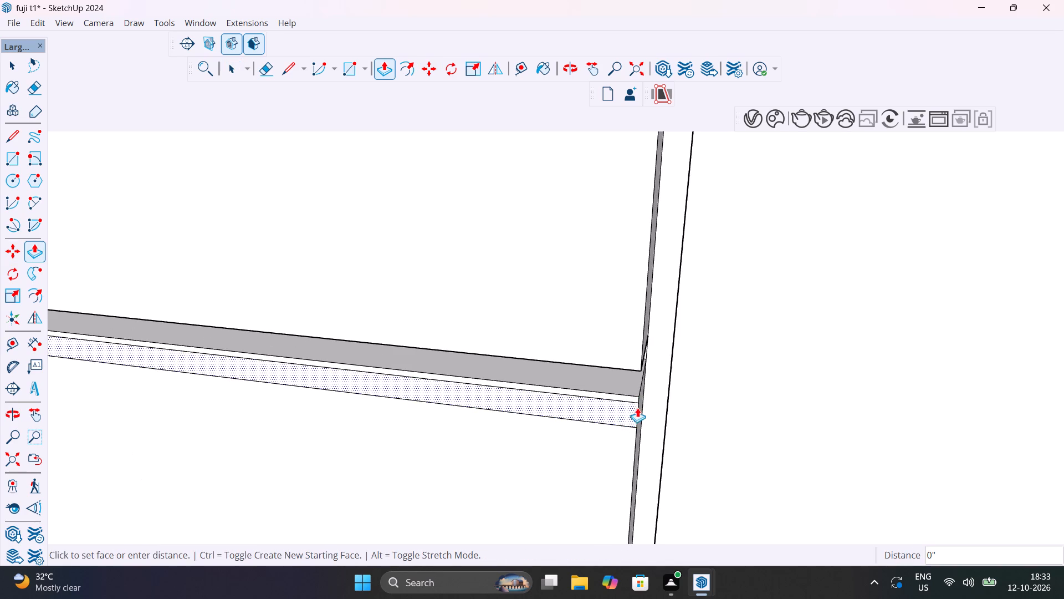
{"action": "middle_click_drag", "start_coordinate": [653, 388], "coordinate": [664, 295]}
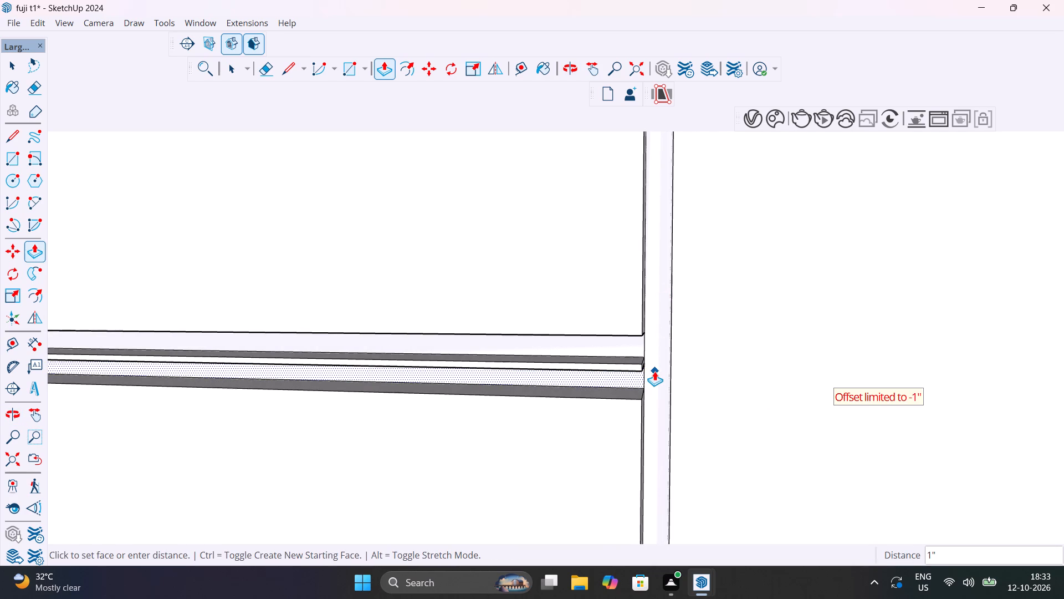
{"action": "left_click", "coordinate": [654, 371]}
{"action": "scroll", "coordinate": [655, 383], "scroll_direction": "down", "scroll_amount": 13}
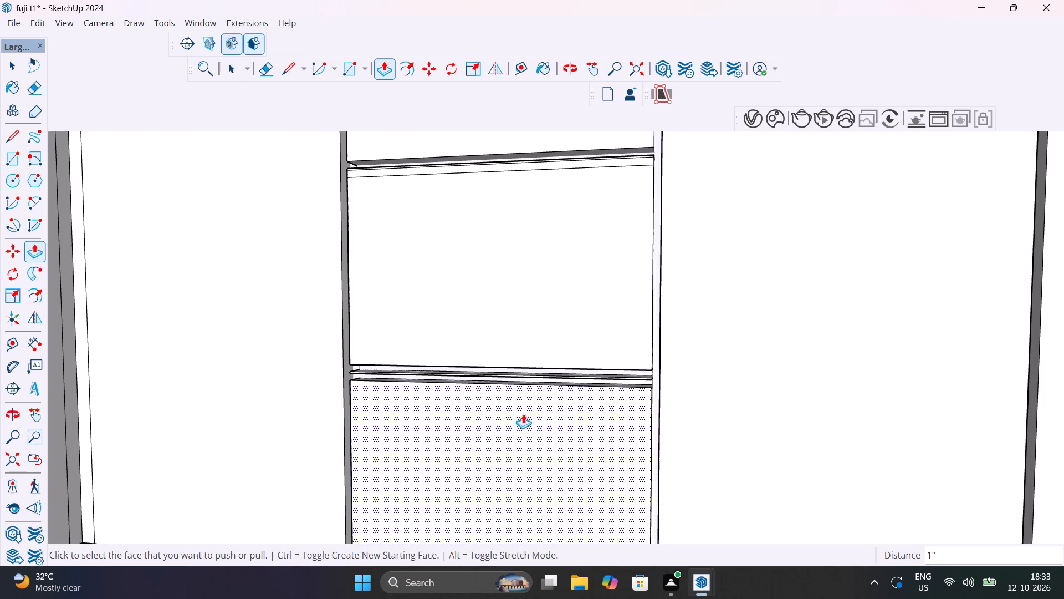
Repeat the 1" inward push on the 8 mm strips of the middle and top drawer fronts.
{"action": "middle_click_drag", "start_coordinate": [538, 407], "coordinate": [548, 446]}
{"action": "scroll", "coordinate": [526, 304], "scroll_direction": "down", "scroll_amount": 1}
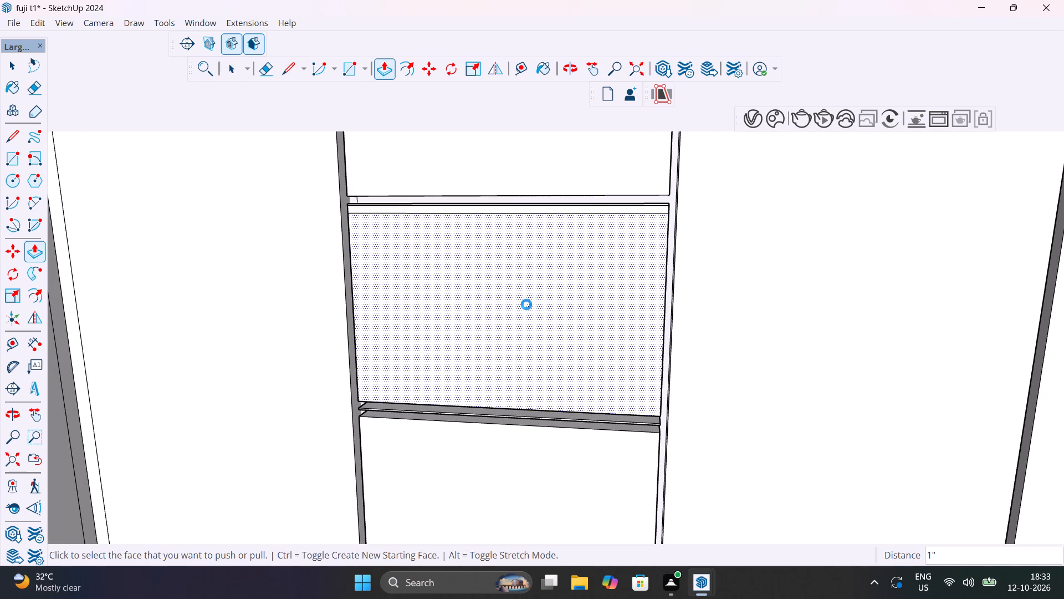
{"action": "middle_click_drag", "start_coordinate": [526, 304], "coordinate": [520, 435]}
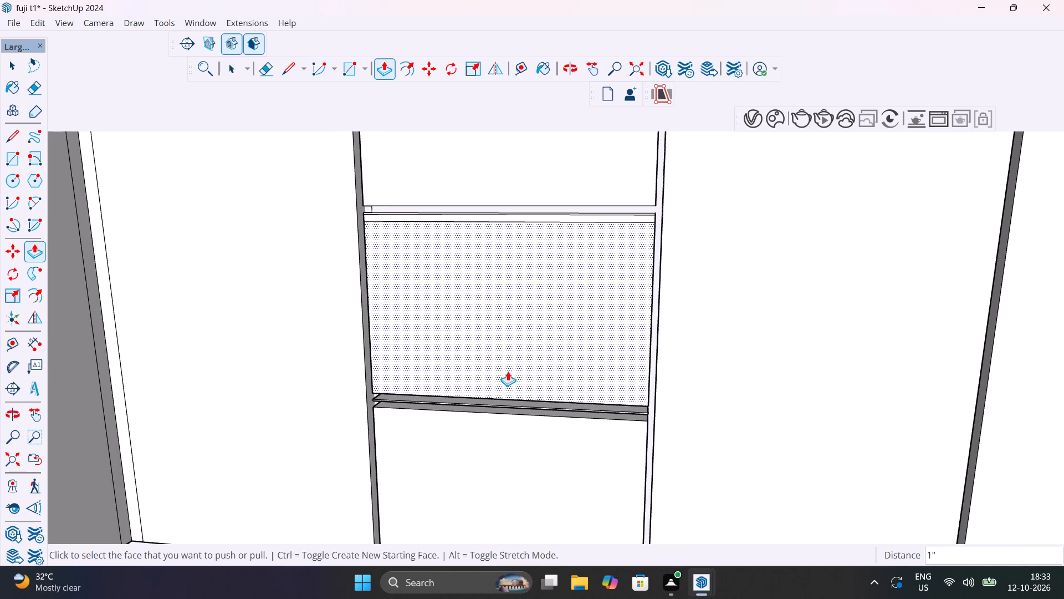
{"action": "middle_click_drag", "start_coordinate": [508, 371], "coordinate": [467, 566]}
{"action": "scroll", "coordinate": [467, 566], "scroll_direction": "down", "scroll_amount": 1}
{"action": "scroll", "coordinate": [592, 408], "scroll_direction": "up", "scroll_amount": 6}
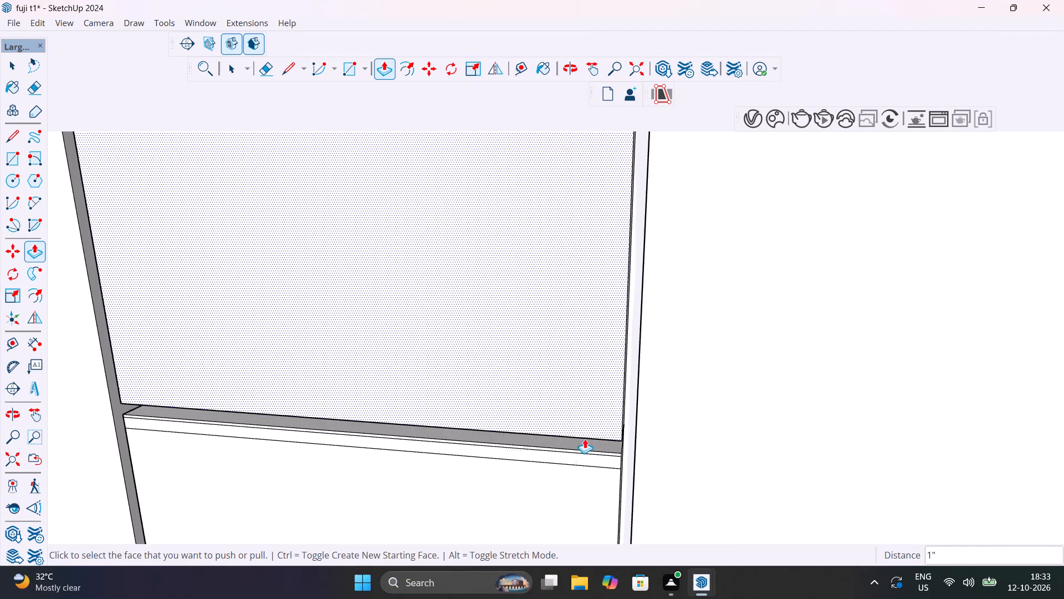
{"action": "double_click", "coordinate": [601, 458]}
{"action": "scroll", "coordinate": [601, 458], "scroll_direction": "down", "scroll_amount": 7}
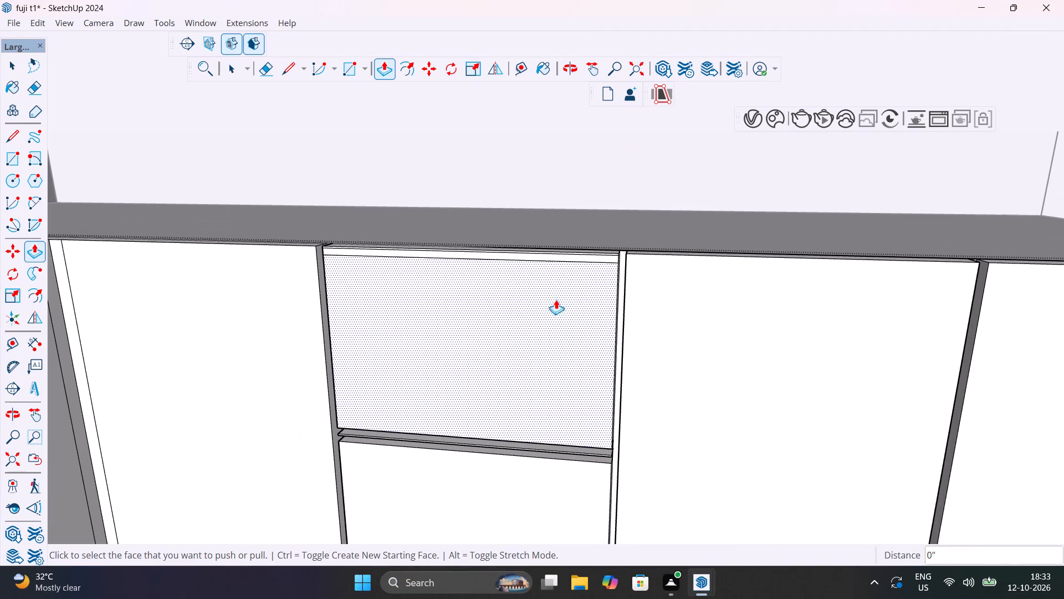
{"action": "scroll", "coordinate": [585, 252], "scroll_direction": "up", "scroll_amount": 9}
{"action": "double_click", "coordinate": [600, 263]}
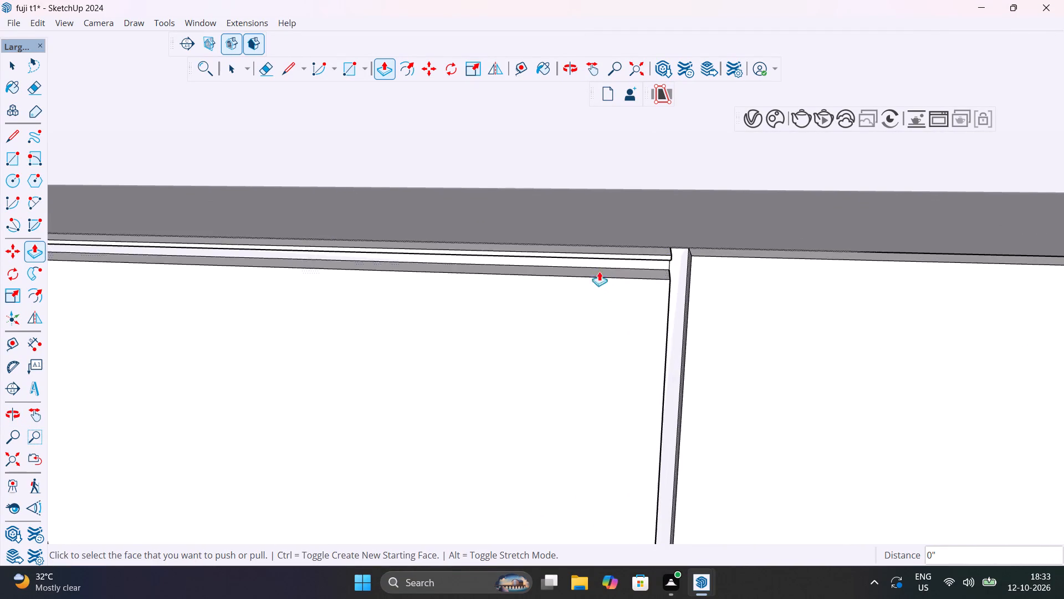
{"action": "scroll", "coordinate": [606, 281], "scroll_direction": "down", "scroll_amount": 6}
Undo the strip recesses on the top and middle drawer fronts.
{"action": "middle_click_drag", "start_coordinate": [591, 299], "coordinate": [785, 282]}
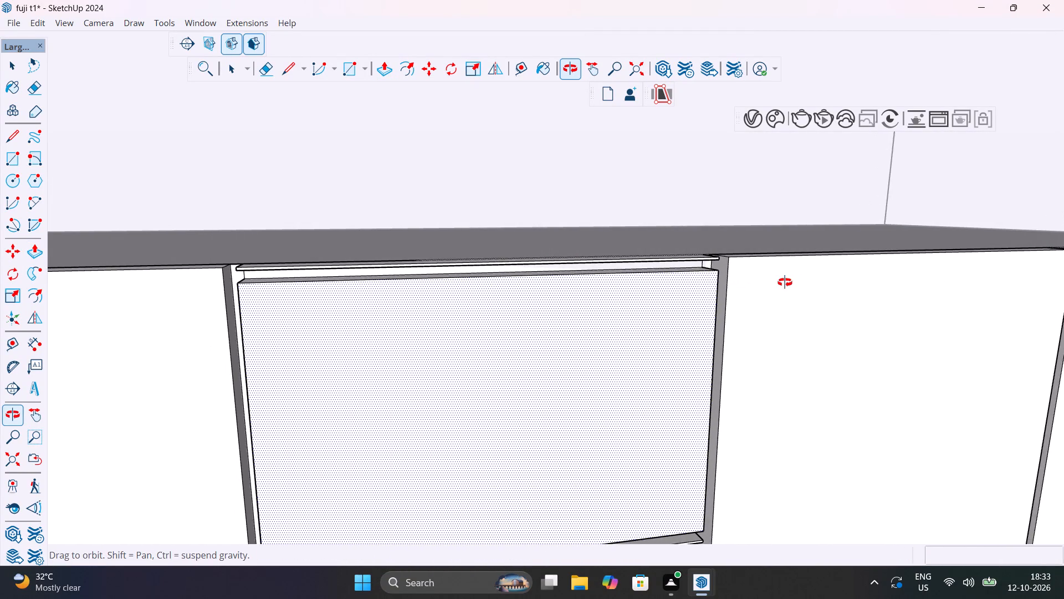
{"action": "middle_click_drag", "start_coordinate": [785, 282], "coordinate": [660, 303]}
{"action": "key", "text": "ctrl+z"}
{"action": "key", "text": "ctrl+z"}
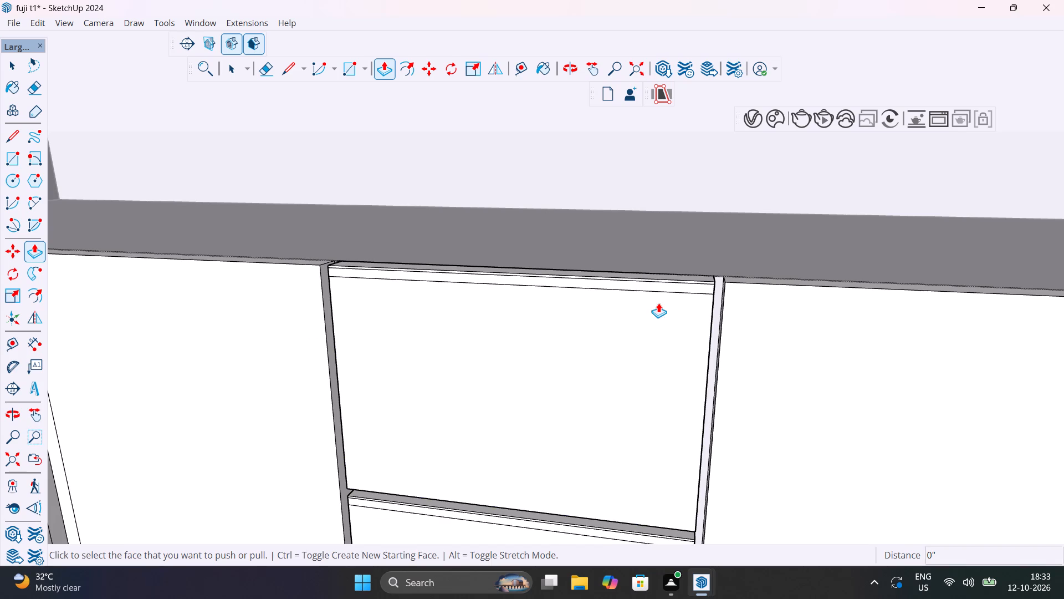
Undo the 1" recess of the 8 mm strip near the bottom drawer front's upper edge.
{"action": "key", "text": "ctrl+z"}
{"action": "scroll", "coordinate": [645, 322], "scroll_direction": "down", "scroll_amount": 6}
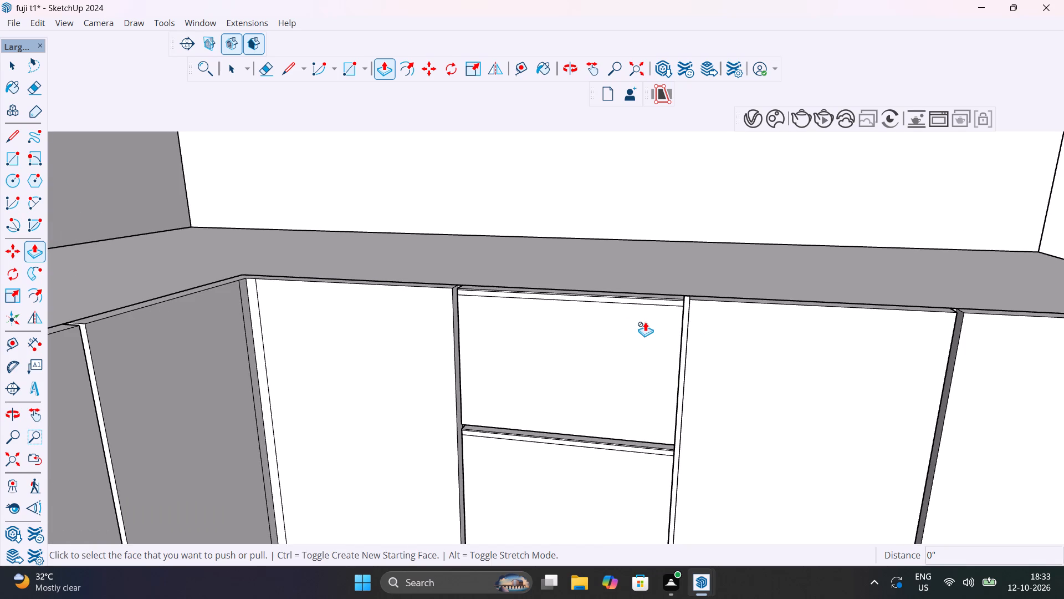
{"action": "middle_click_drag", "start_coordinate": [641, 443], "coordinate": [686, 267], "text": "shift"}
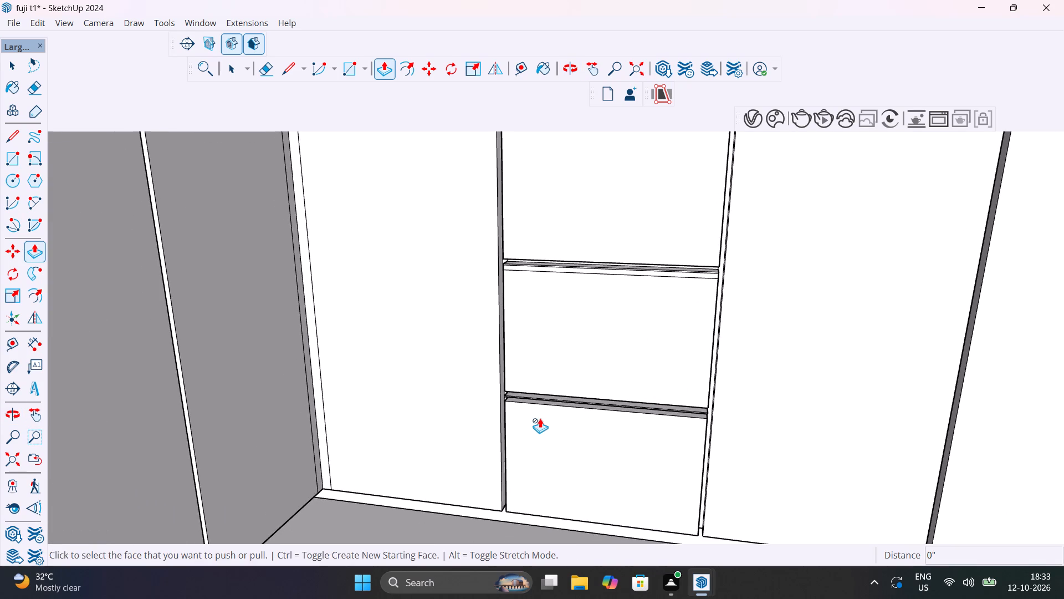
{"action": "key", "text": "ctrl+z"}
{"action": "key", "text": "ctrl+z"}
Offset the outline of the bottom drawer front's 8 mm strip inward by about 1/16".
{"action": "scroll", "coordinate": [533, 393], "scroll_direction": "up", "scroll_amount": 3}
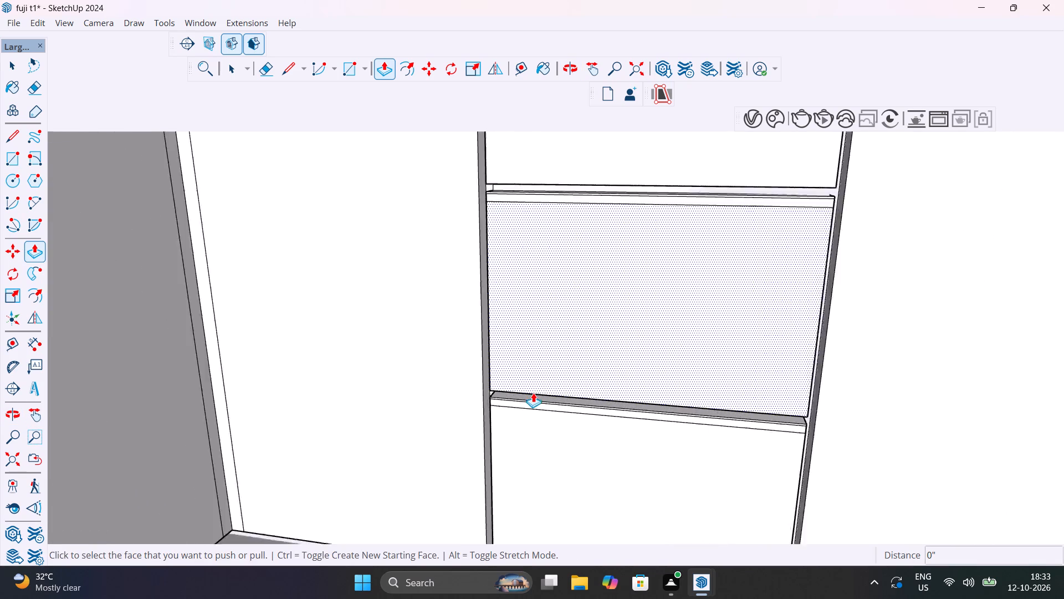
{"action": "scroll", "coordinate": [533, 393], "scroll_direction": "up", "scroll_amount": 14}
{"action": "middle_click_drag", "start_coordinate": [503, 428], "coordinate": [594, 394]}
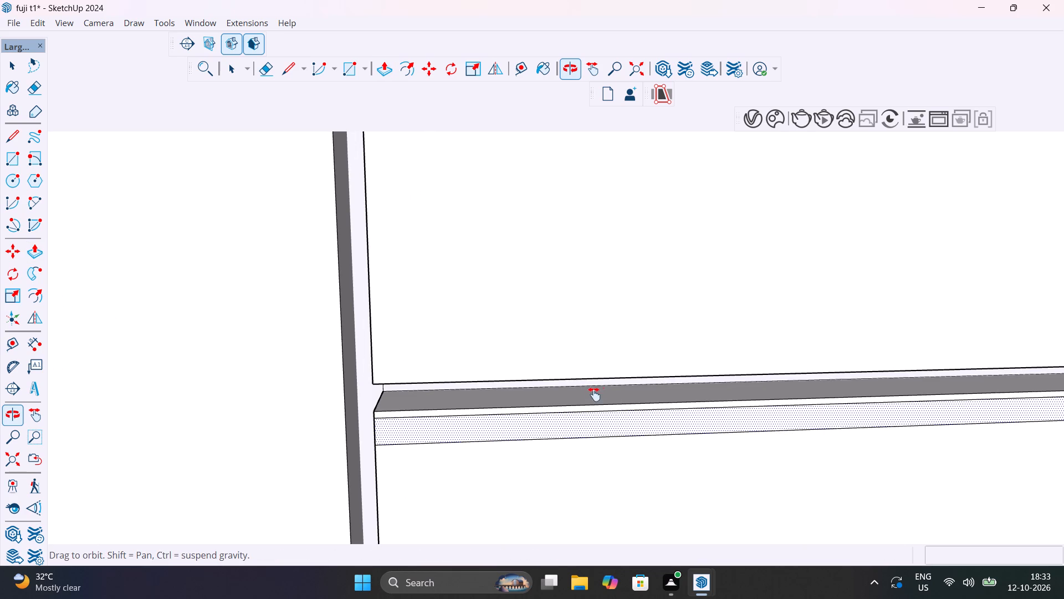
{"action": "middle_click_drag", "start_coordinate": [594, 394], "coordinate": [697, 362]}
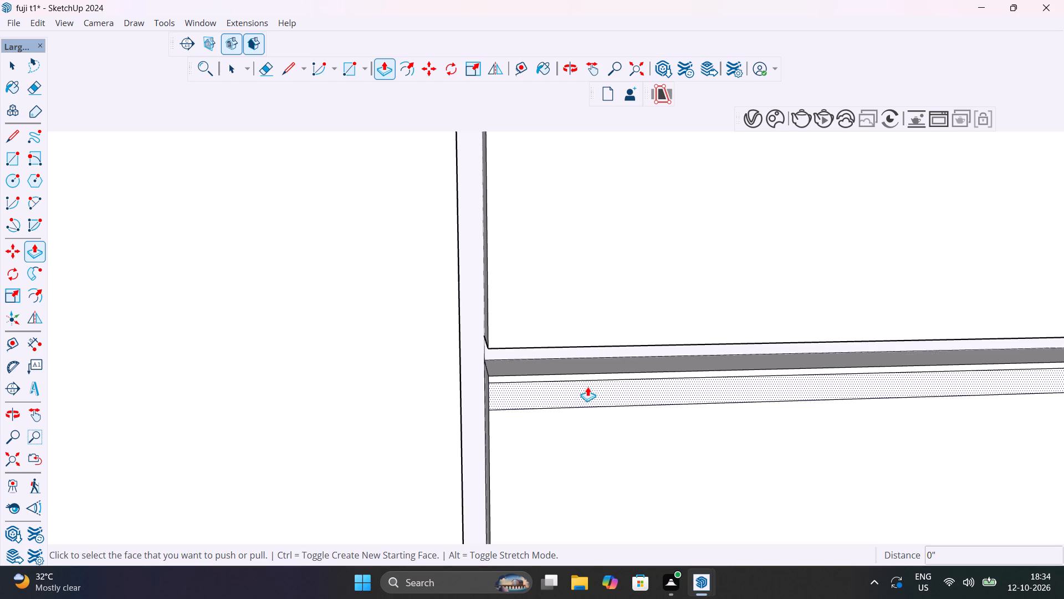
{"action": "key", "text": "space"}
{"action": "key", "text": "f"}
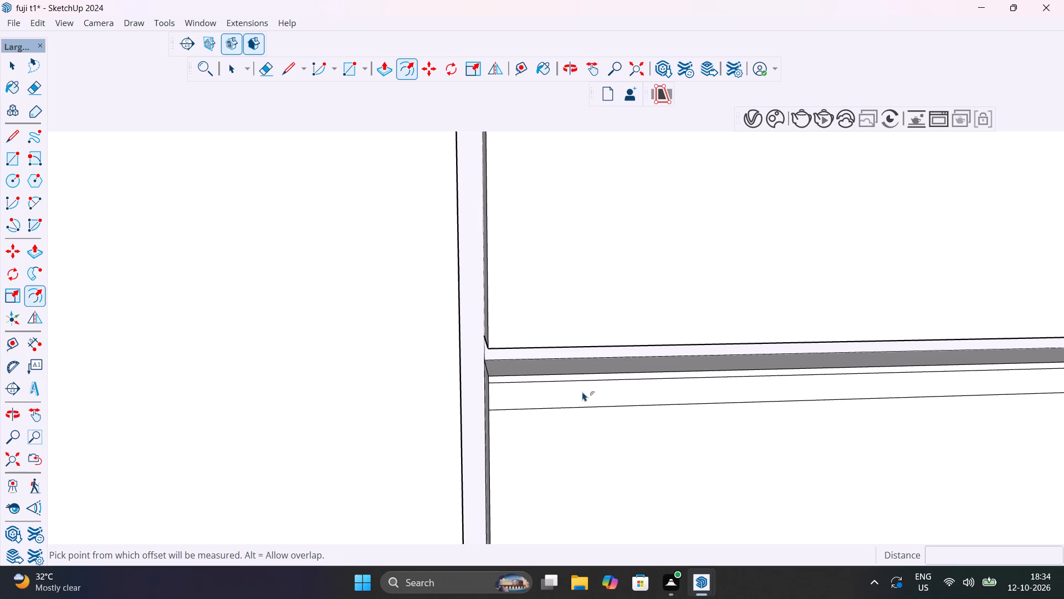
{"action": "left_click", "coordinate": [581, 386]}
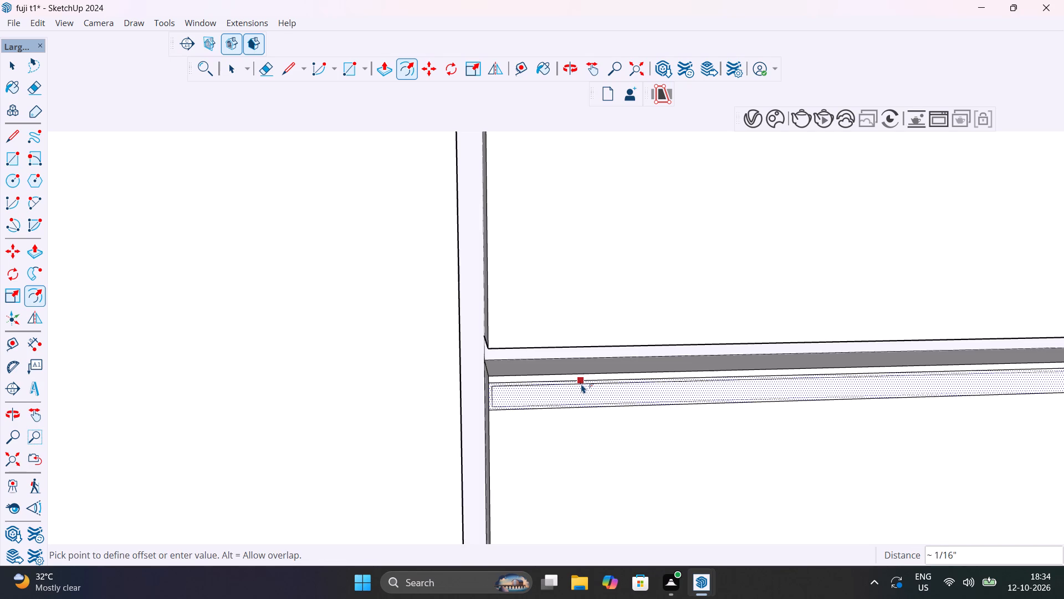
{"action": "left_click", "coordinate": [581, 384]}
Repeat the same inward offset on the 8 mm strips of the middle and top drawer fronts.
{"action": "scroll", "coordinate": [581, 384], "scroll_direction": "down", "scroll_amount": 14}
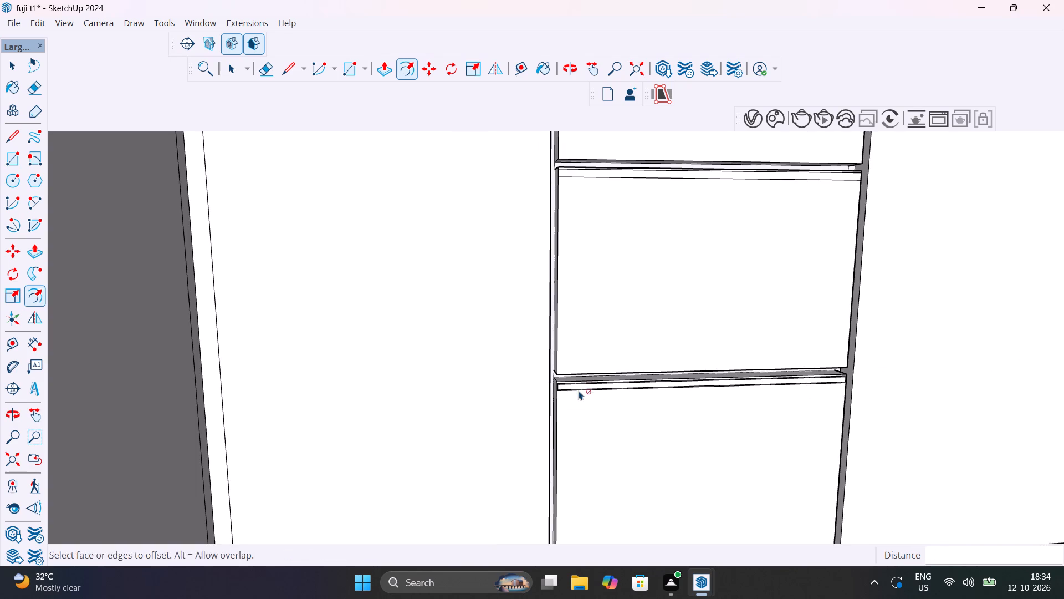
{"action": "scroll", "coordinate": [596, 185], "scroll_direction": "up", "scroll_amount": 5}
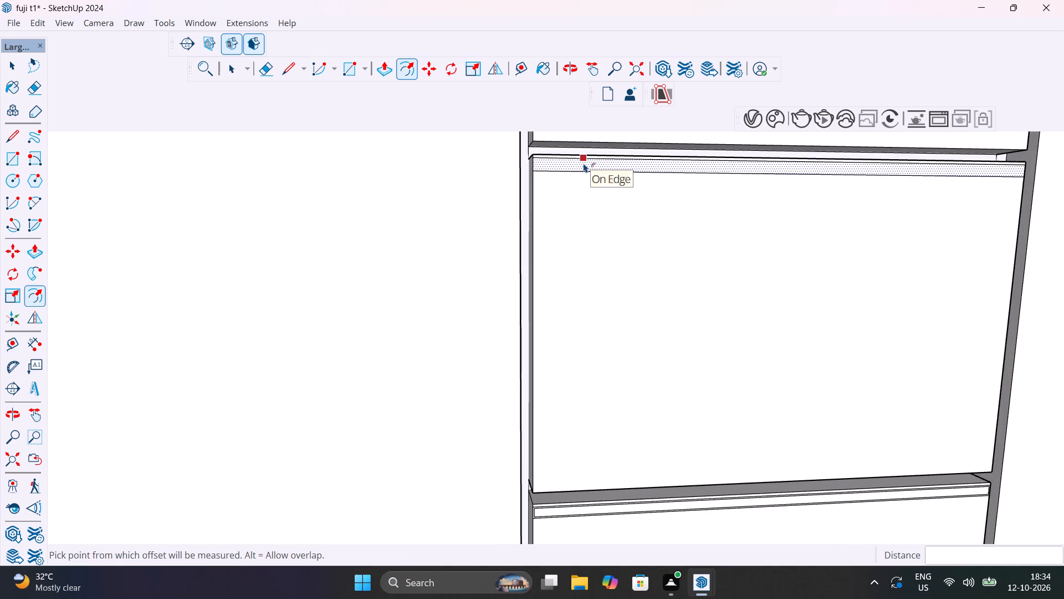
{"action": "double_click", "coordinate": [584, 163]}
{"action": "scroll", "coordinate": [584, 163], "scroll_direction": "down", "scroll_amount": 5}
{"action": "middle_click_drag", "start_coordinate": [584, 163], "coordinate": [570, 377]}
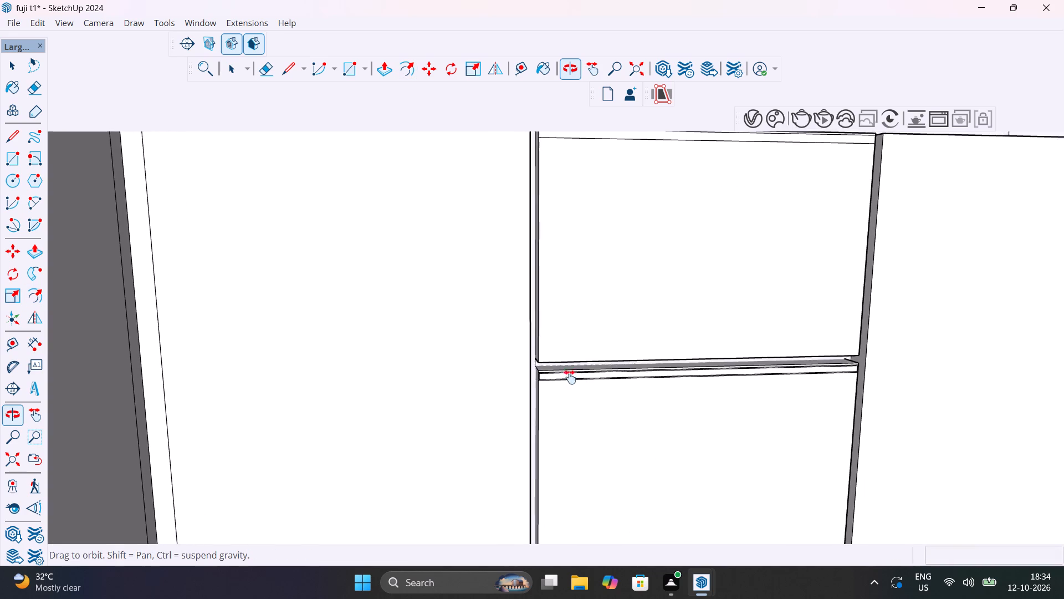
{"action": "middle_click_drag", "start_coordinate": [570, 377], "coordinate": [567, 462]}
{"action": "scroll", "coordinate": [554, 227], "scroll_direction": "up", "scroll_amount": 11}
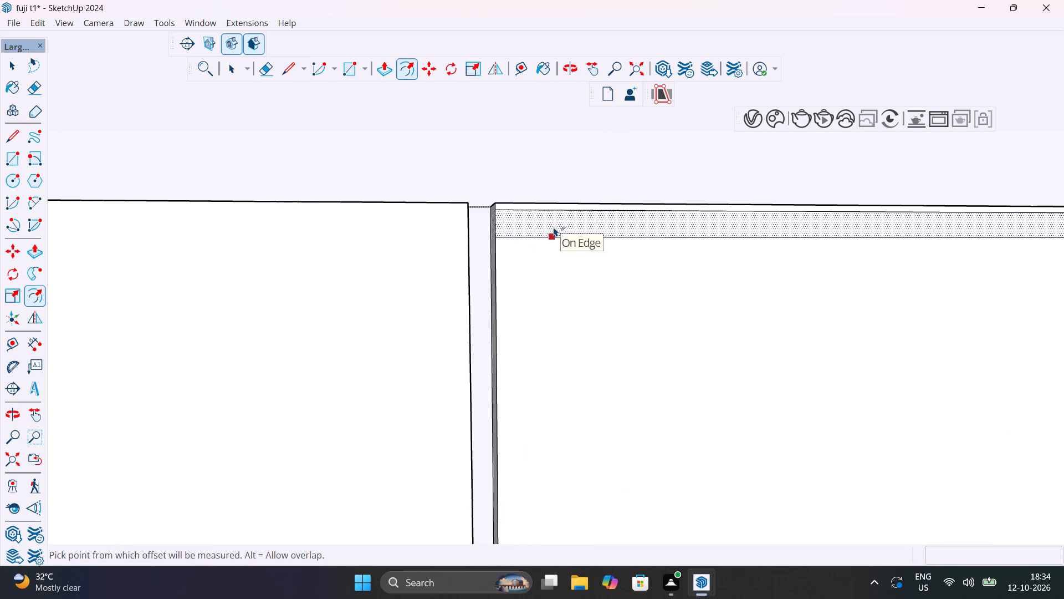
{"action": "double_click", "coordinate": [554, 220]}
{"action": "scroll", "coordinate": [554, 220], "scroll_direction": "down", "scroll_amount": 5}
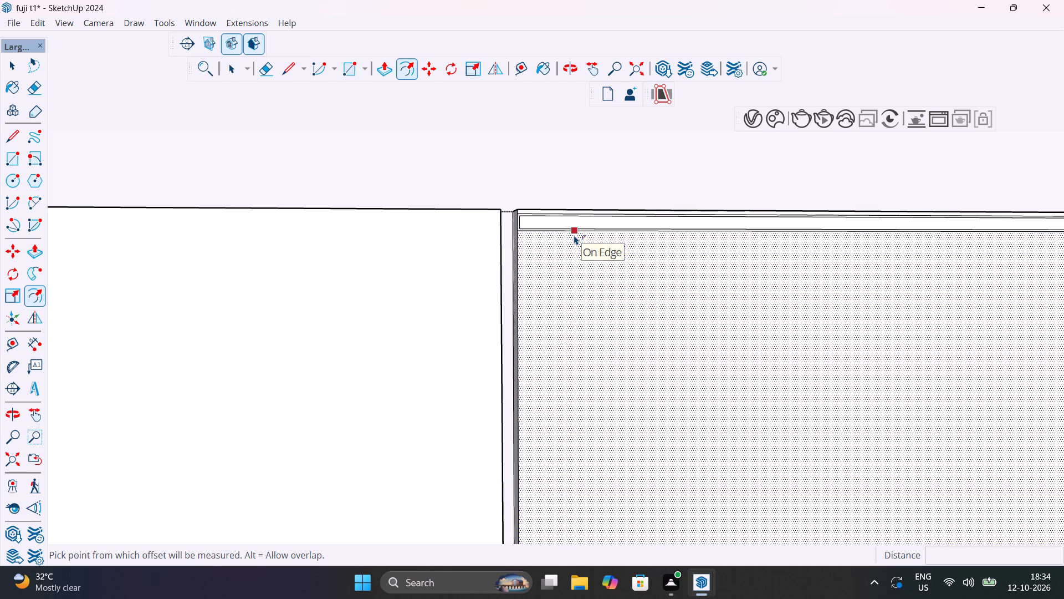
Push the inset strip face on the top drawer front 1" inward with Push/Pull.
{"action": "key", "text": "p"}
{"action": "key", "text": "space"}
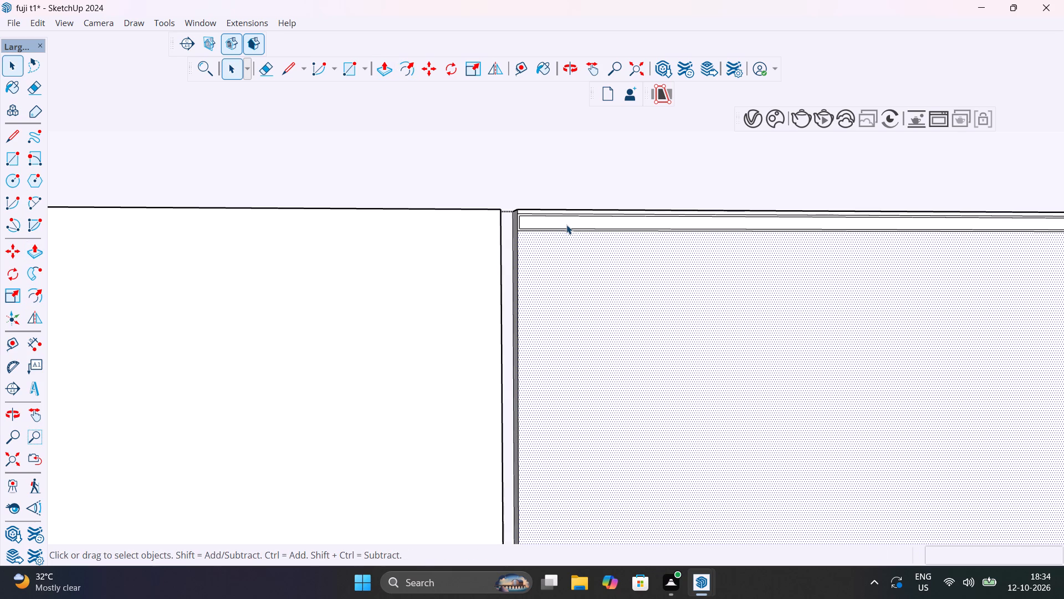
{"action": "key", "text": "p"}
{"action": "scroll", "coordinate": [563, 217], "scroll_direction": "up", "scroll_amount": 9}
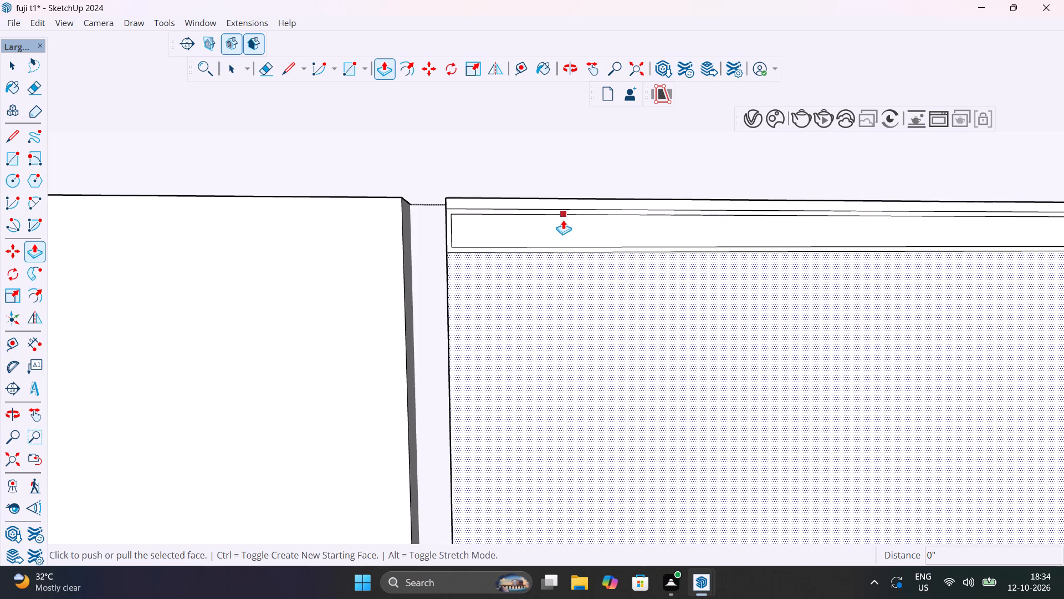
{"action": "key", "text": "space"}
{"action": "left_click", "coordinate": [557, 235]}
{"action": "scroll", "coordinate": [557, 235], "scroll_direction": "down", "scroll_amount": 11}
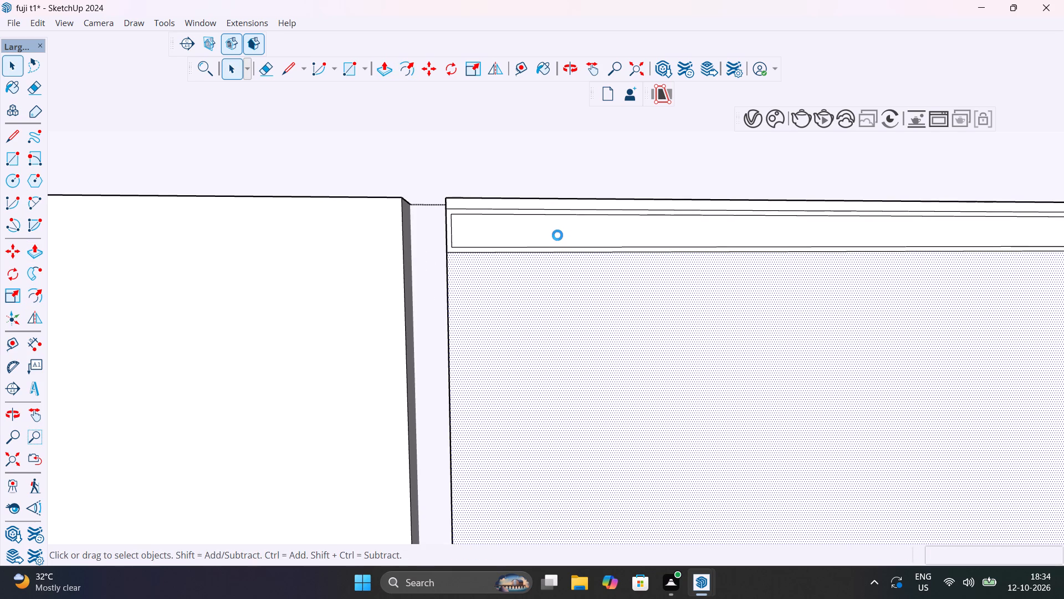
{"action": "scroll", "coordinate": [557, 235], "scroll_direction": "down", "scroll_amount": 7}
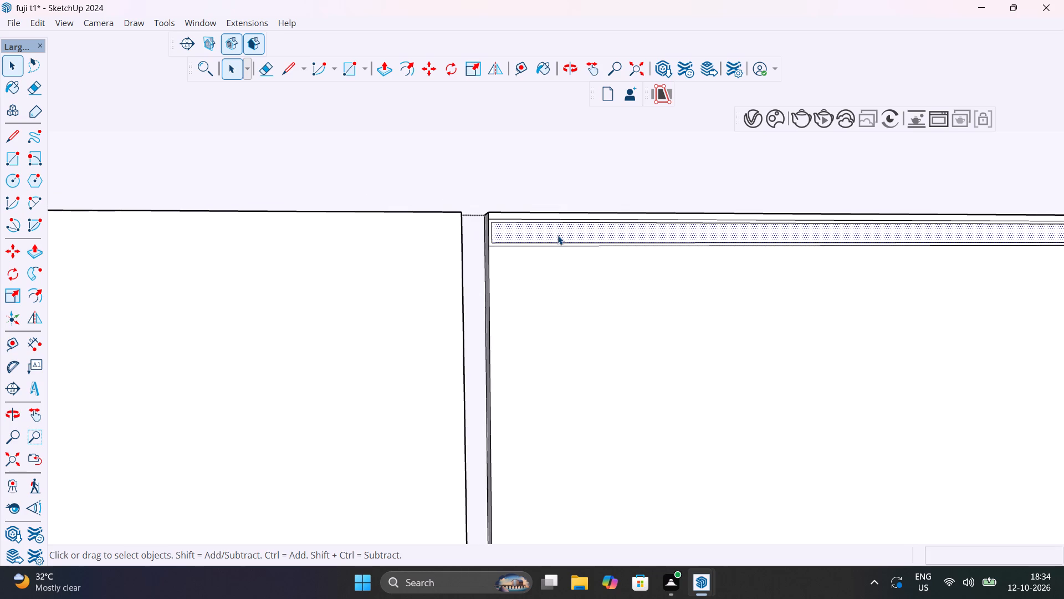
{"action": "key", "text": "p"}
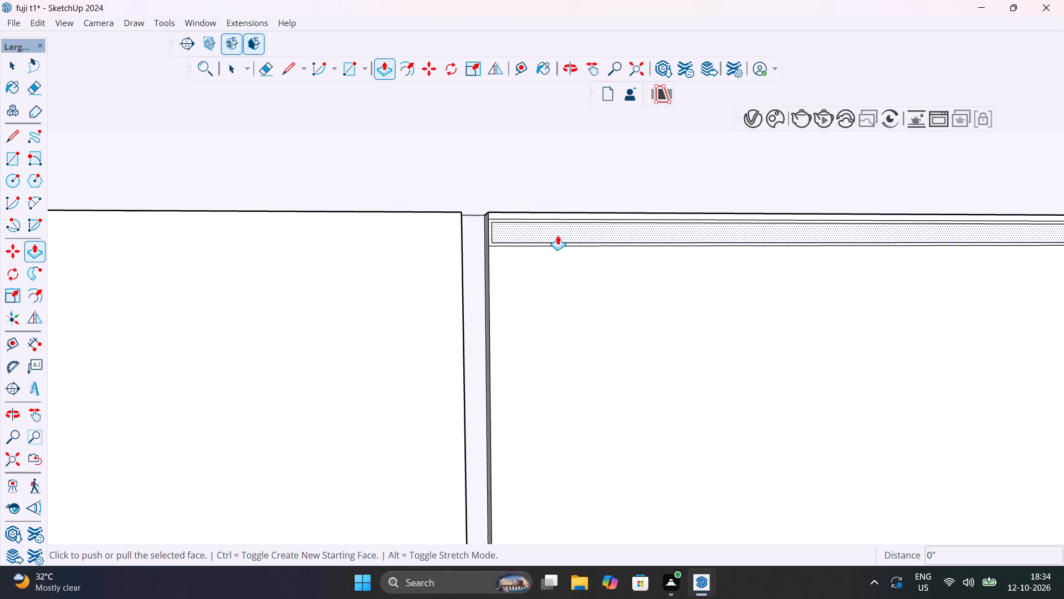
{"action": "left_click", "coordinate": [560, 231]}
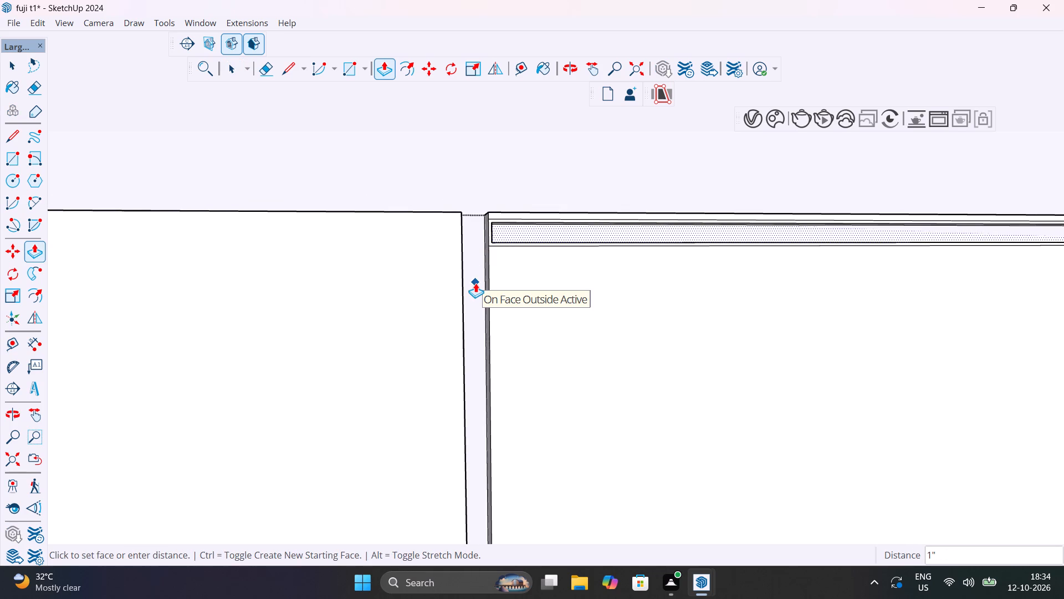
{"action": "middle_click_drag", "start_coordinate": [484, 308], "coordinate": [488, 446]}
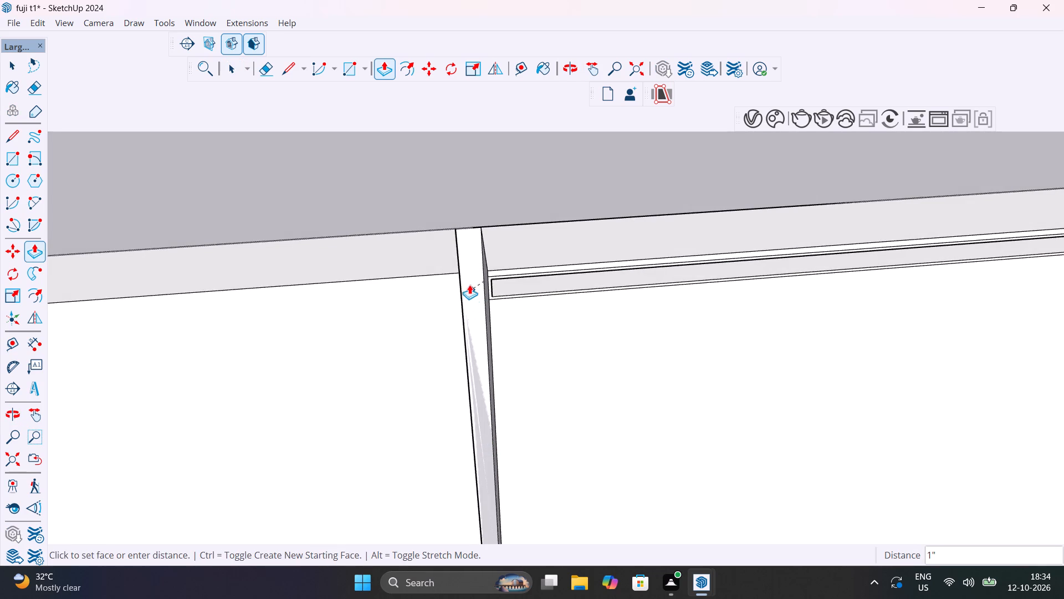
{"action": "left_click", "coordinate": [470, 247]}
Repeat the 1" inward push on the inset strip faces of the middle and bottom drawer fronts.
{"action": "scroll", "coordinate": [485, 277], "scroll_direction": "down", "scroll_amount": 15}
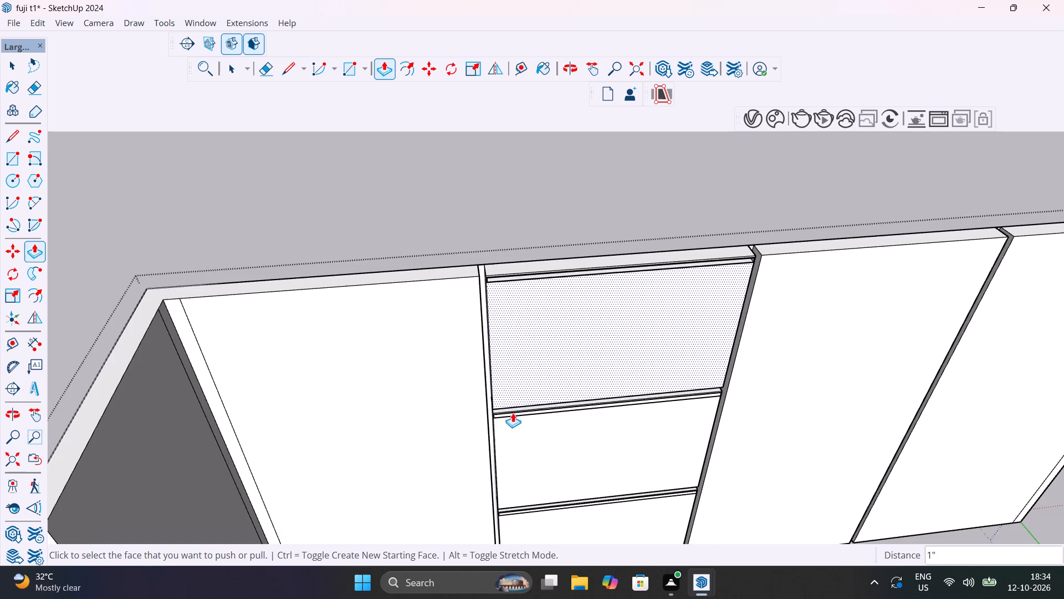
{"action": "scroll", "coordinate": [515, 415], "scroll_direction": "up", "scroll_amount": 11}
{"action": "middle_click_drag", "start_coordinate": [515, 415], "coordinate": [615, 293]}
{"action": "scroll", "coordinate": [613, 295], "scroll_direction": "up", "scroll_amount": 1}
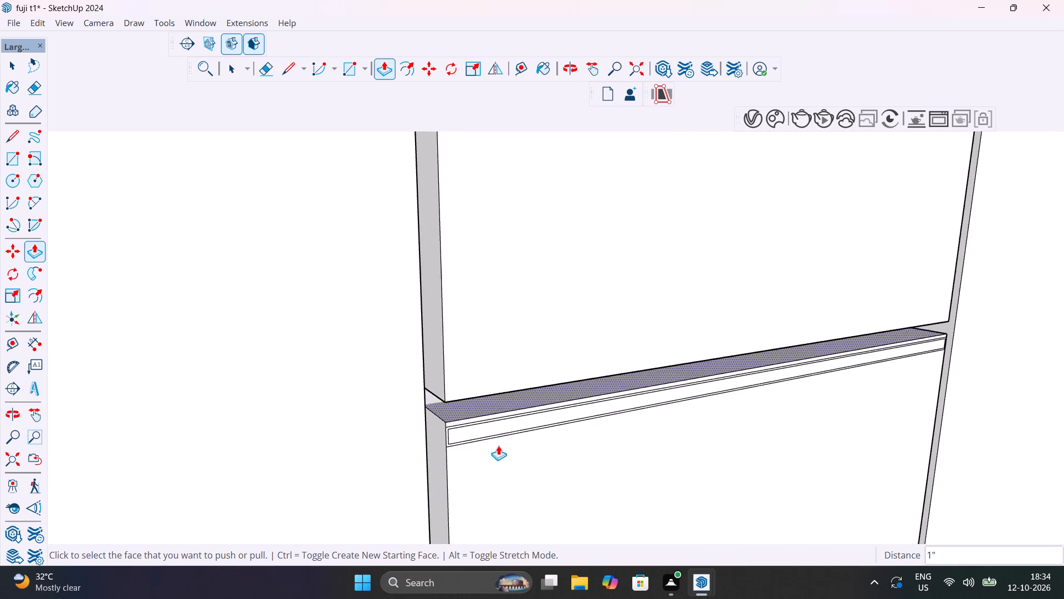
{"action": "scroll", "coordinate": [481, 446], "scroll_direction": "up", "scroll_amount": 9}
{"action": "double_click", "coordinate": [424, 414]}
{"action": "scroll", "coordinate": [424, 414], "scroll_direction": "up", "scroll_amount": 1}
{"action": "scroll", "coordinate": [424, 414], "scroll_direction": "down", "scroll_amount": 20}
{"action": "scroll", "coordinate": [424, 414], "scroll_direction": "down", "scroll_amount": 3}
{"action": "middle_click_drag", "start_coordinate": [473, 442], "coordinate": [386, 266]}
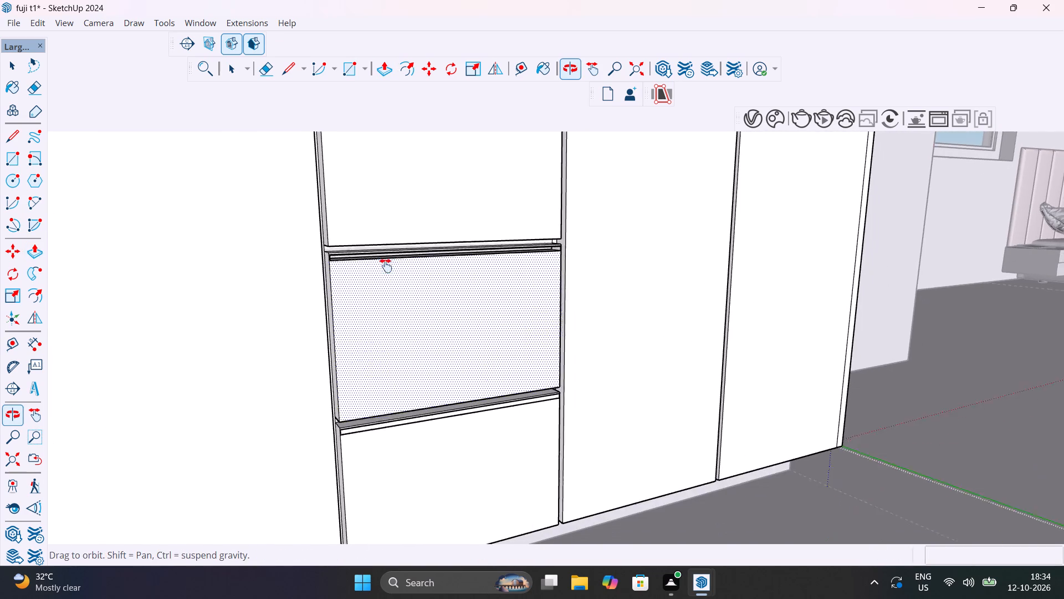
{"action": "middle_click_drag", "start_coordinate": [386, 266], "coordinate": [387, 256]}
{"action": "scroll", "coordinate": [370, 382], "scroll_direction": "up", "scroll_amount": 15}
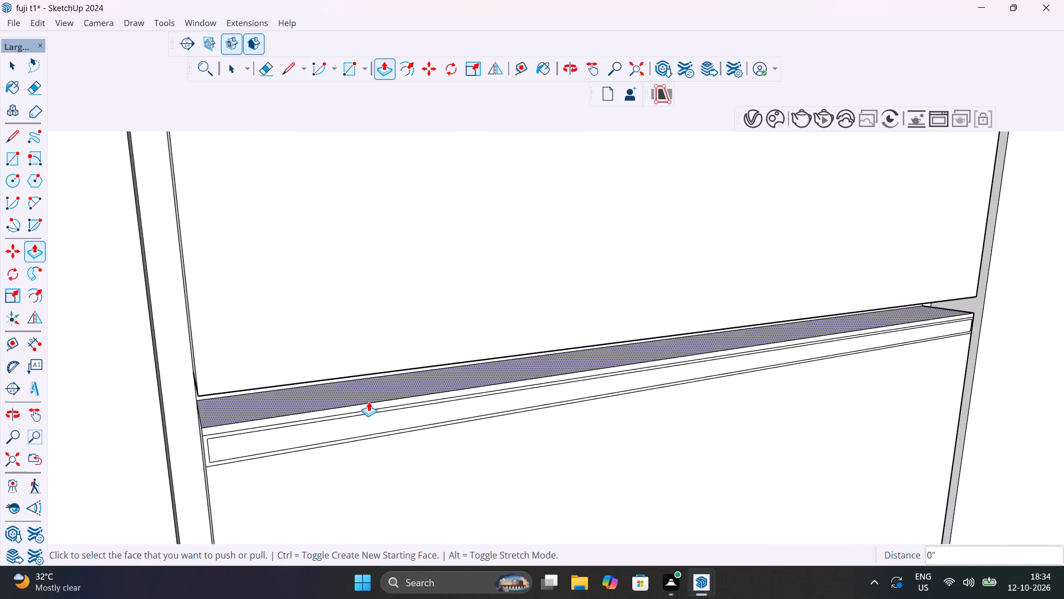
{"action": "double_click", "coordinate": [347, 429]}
Leave the counter's editing context and examine the recessed grooves on the drawer fronts from several angles.
{"action": "scroll", "coordinate": [347, 429], "scroll_direction": "down", "scroll_amount": 13}
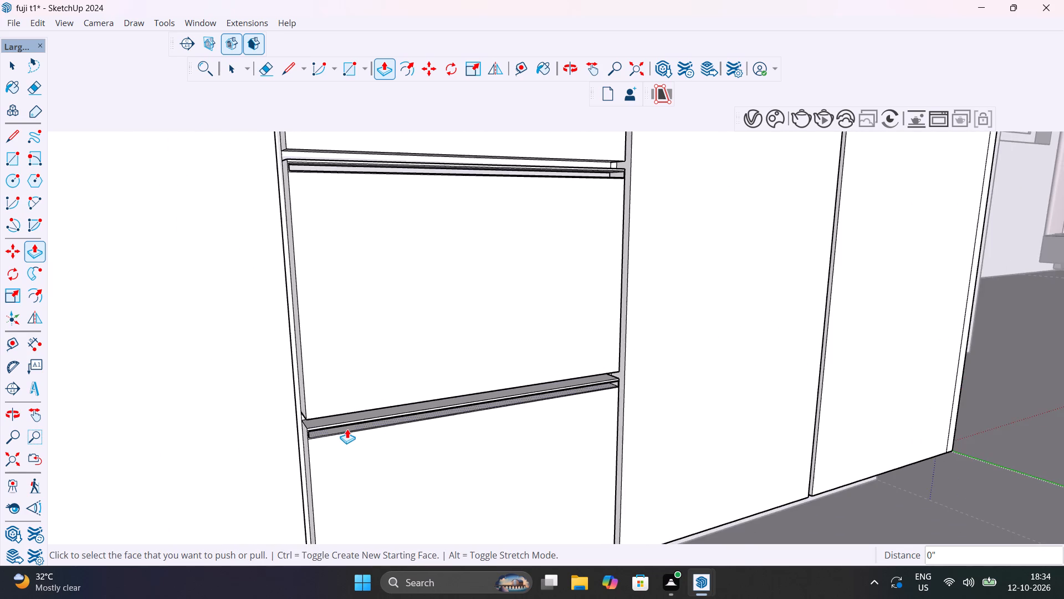
{"action": "middle_click_drag", "start_coordinate": [492, 429], "coordinate": [426, 438]}
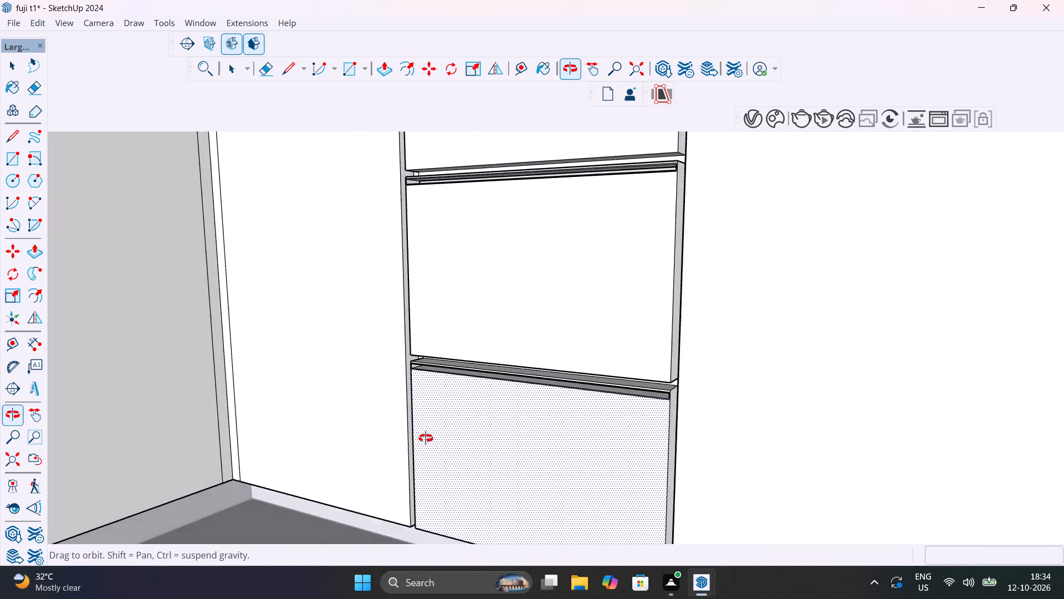
{"action": "middle_click_drag", "start_coordinate": [426, 438], "coordinate": [562, 489]}
{"action": "key", "text": "space"}
{"action": "scroll", "coordinate": [535, 444], "scroll_direction": "down", "scroll_amount": 9}
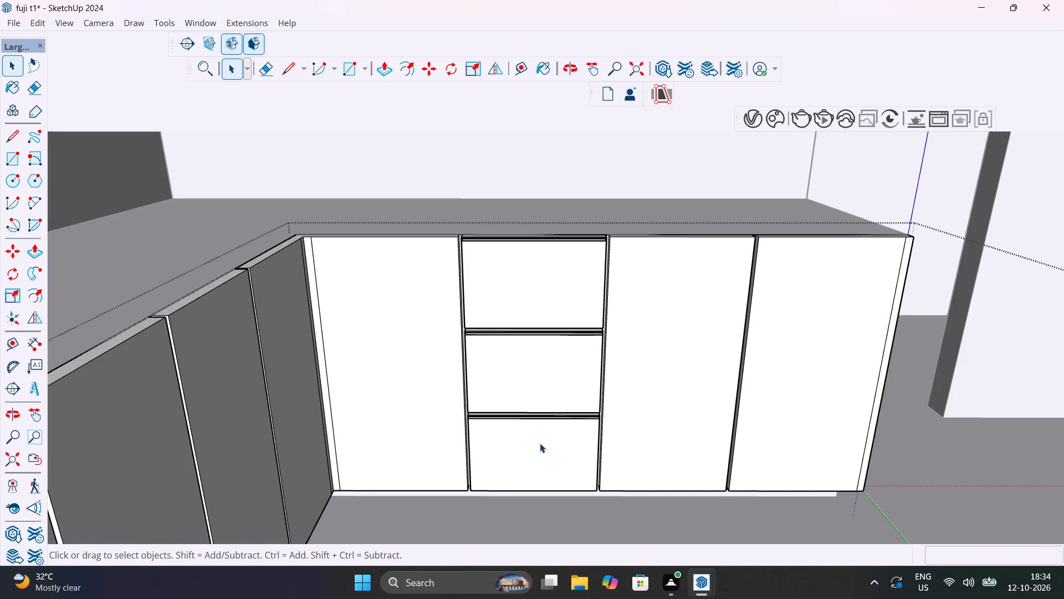
{"action": "middle_click_drag", "start_coordinate": [640, 376], "coordinate": [636, 478], "text": "shift"}
{"action": "scroll", "coordinate": [622, 429], "scroll_direction": "down", "scroll_amount": 14}
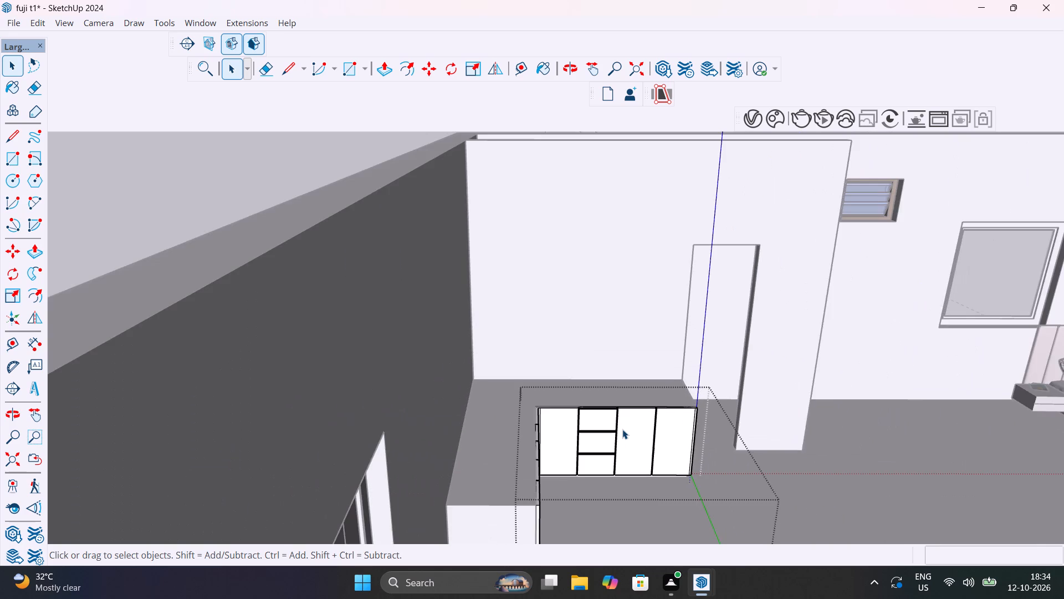
{"action": "middle_click_drag", "start_coordinate": [622, 429], "coordinate": [531, 458]}
{"action": "left_click", "coordinate": [199, 179]}
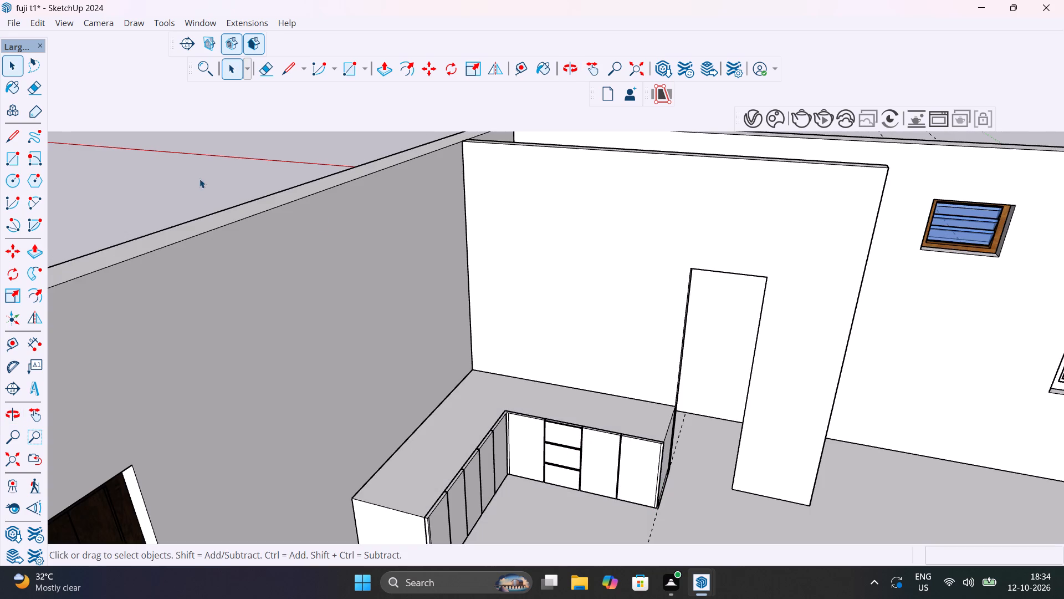
{"action": "scroll", "coordinate": [556, 460], "scroll_direction": "up", "scroll_amount": 10}
{"action": "middle_click_drag", "start_coordinate": [589, 460], "coordinate": [613, 421]}
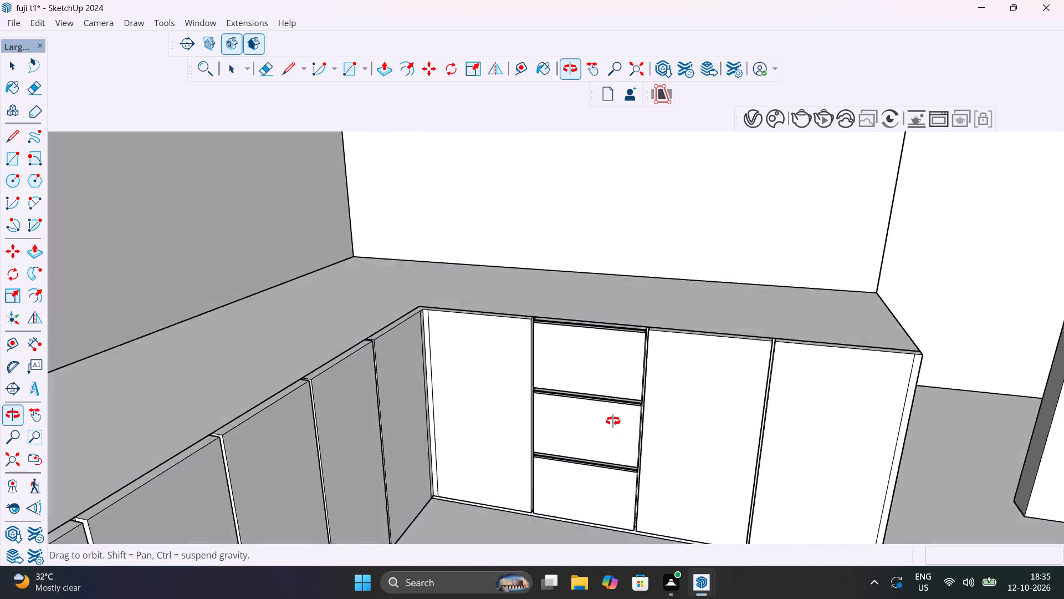
{"action": "middle_click_drag", "start_coordinate": [613, 421], "coordinate": [625, 410]}
{"action": "scroll", "coordinate": [625, 410], "scroll_direction": "up", "scroll_amount": 16}
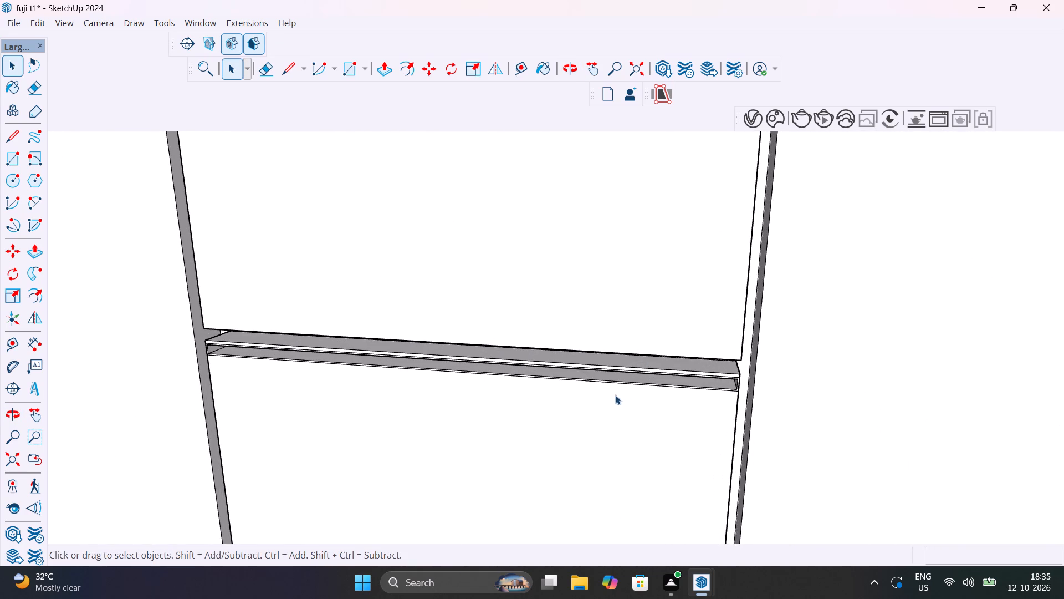
{"action": "scroll", "coordinate": [493, 361], "scroll_direction": "up", "scroll_amount": 9}
{"action": "middle_click_drag", "start_coordinate": [575, 390], "coordinate": [637, 333]}
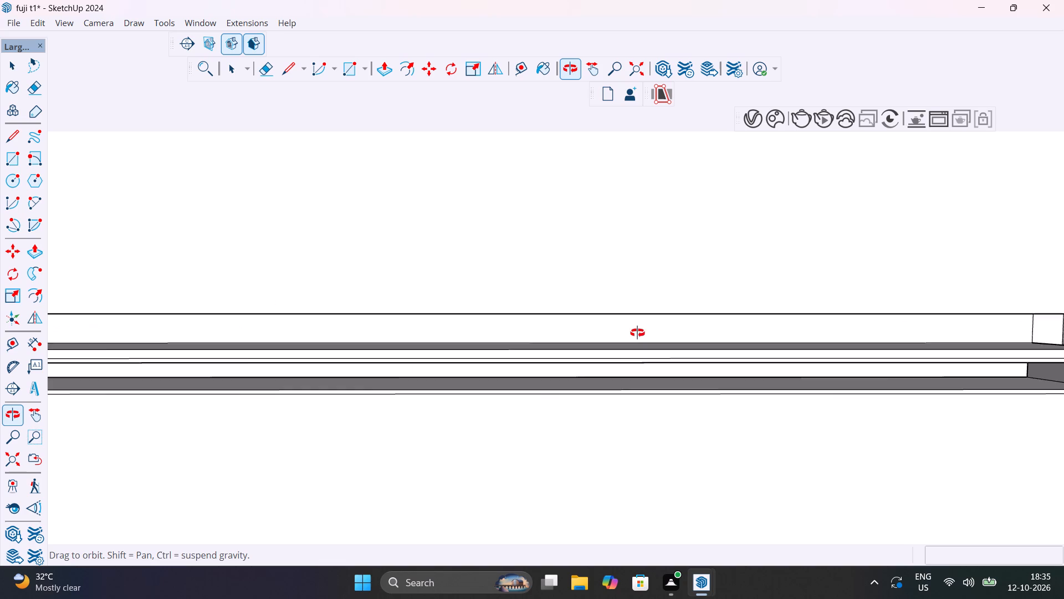
{"action": "middle_click_drag", "start_coordinate": [637, 333], "coordinate": [725, 324]}
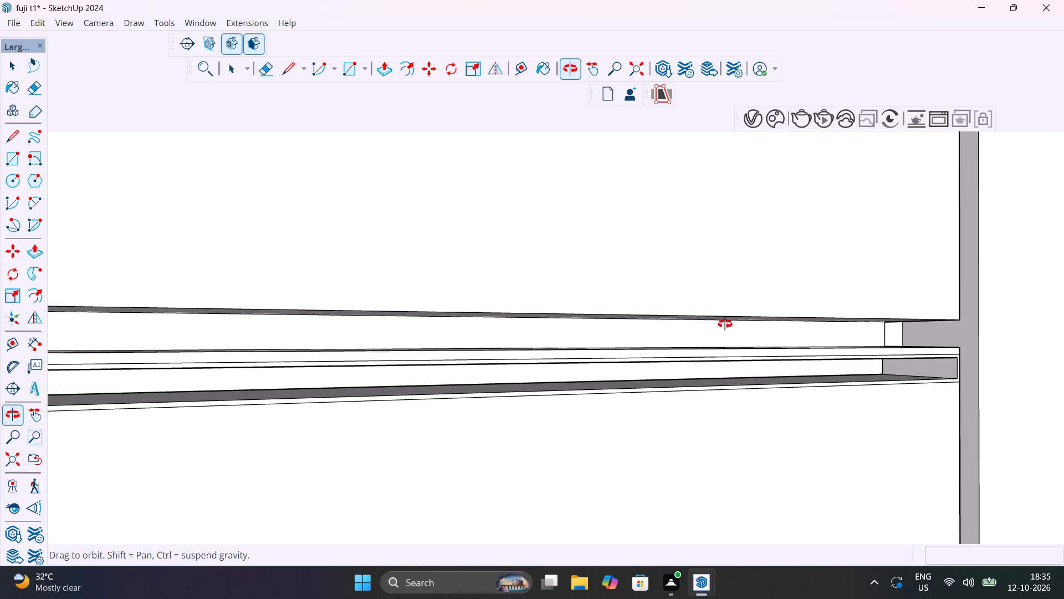
{"action": "middle_click_drag", "start_coordinate": [725, 324], "coordinate": [730, 377]}
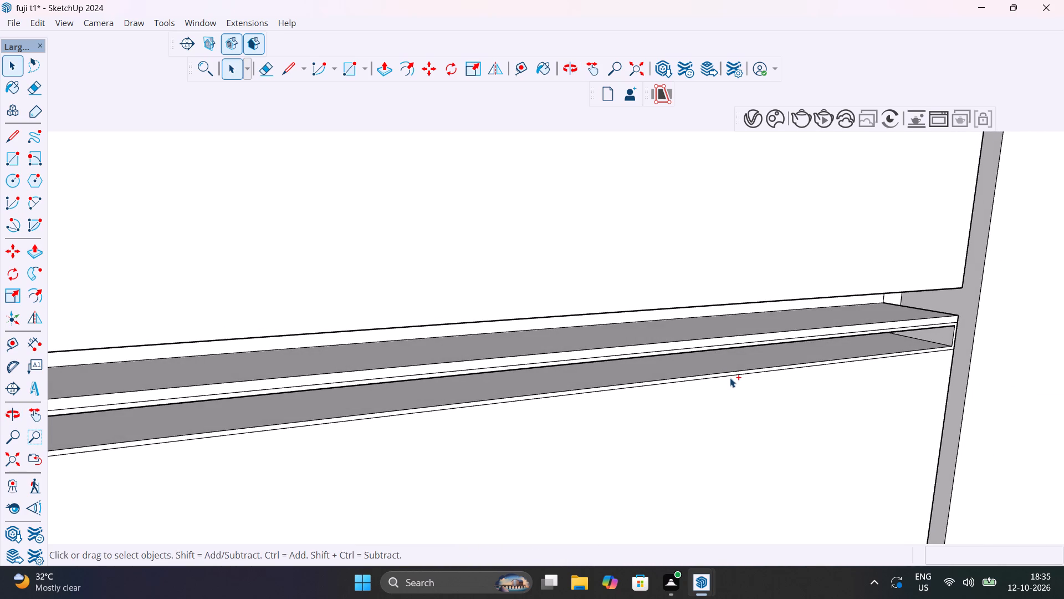
Undo the 1" inward pushes on the inset strip faces of the three drawer fronts.
{"action": "key", "text": "ctrl+z"}
{"action": "key", "text": "ctrl+z"}
{"action": "key", "text": "ctrl+z"}
{"action": "scroll", "coordinate": [730, 378], "scroll_direction": "down", "scroll_amount": 7, "text": "ctrl"}
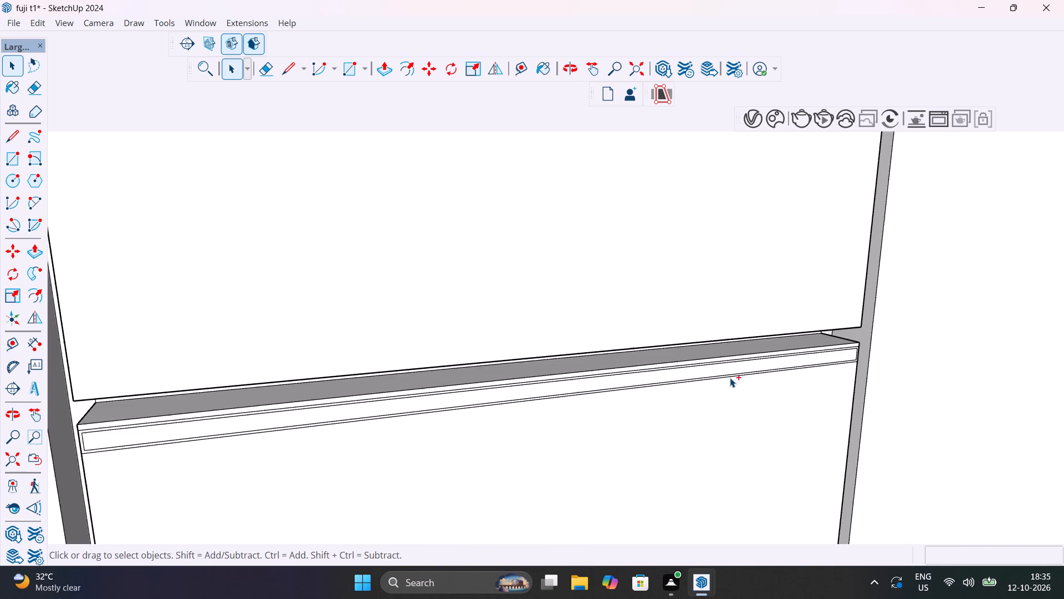
{"action": "scroll", "coordinate": [730, 378], "scroll_direction": "down", "scroll_amount": 12, "text": "ctrl"}
{"action": "key", "text": "ctrl+z"}
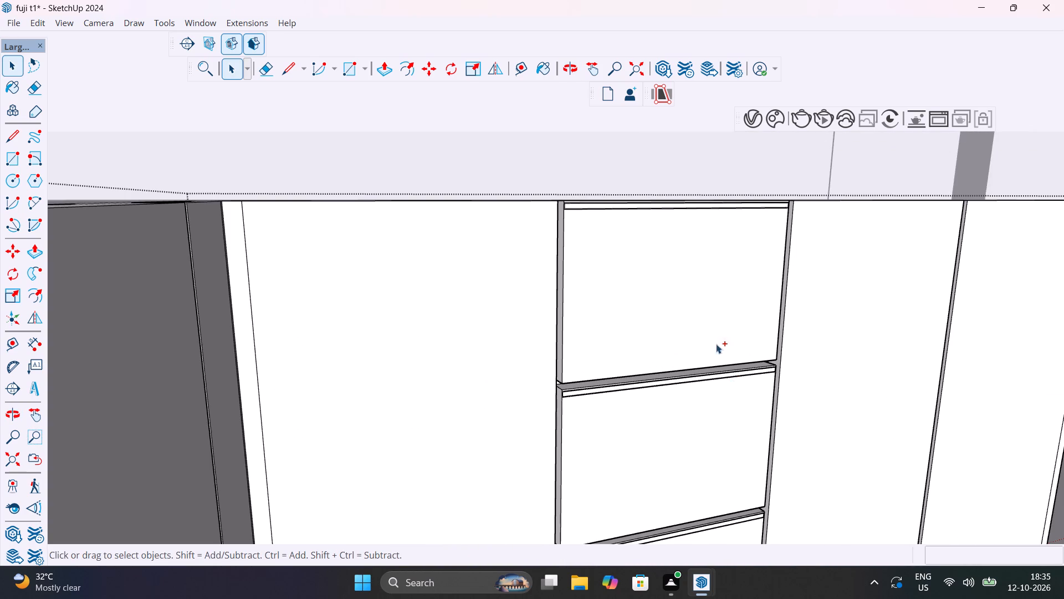
Push the inset strip face on the top drawer front 0.5" inward with Push/Pull.
{"action": "middle_click_drag", "start_coordinate": [704, 331], "coordinate": [704, 481], "text": "shift"}
{"action": "scroll", "coordinate": [590, 379], "scroll_direction": "up", "scroll_amount": 5}
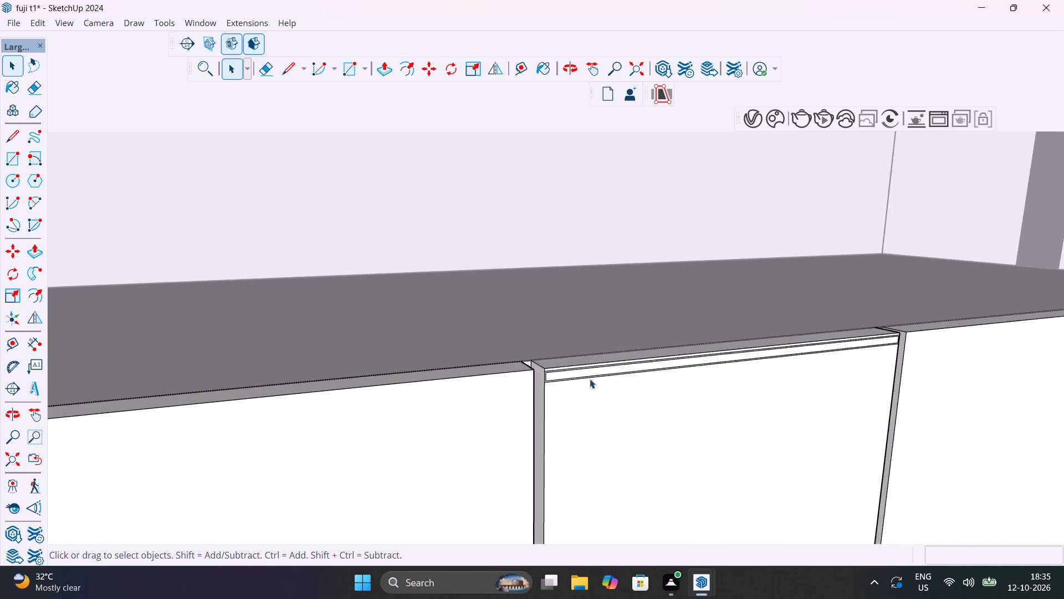
{"action": "scroll", "coordinate": [590, 379], "scroll_direction": "up", "scroll_amount": 12}
{"action": "left_click", "coordinate": [516, 362]}
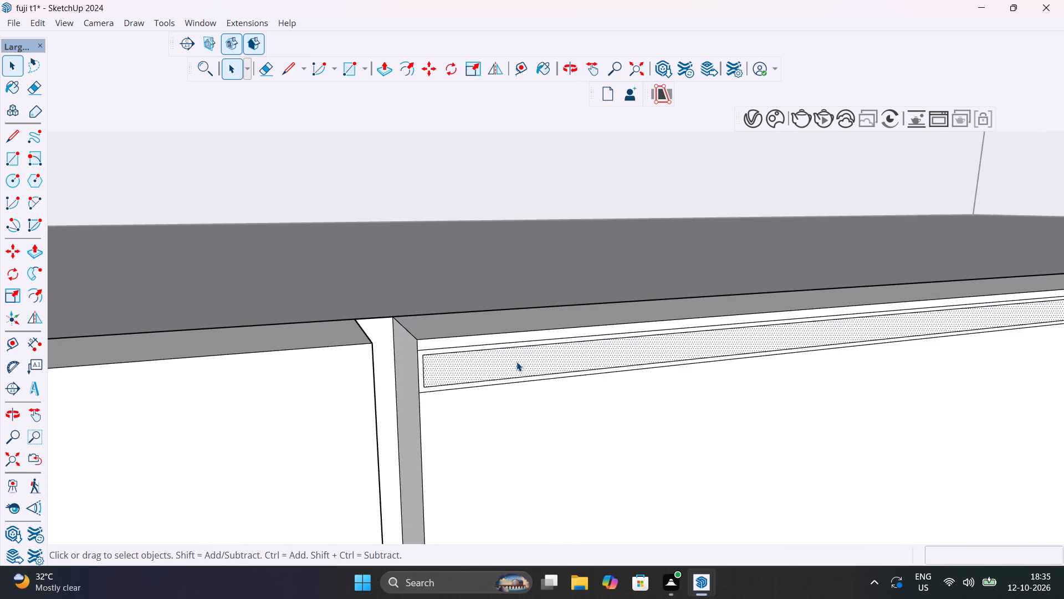
{"action": "key", "text": "p"}
{"action": "left_click", "coordinate": [516, 362]}
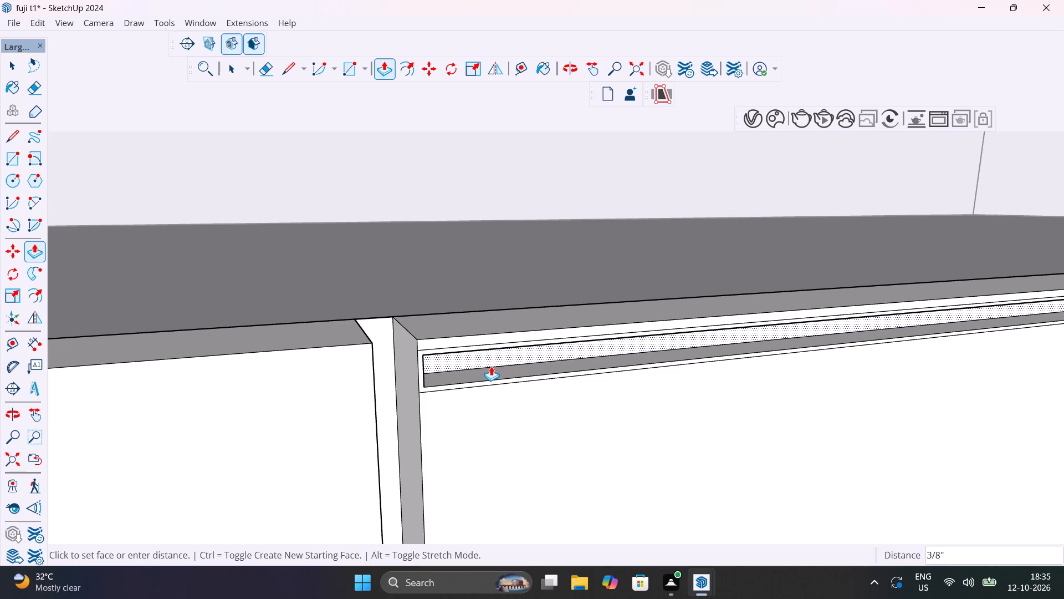
{"action": "type", "text": "0.5\""}
{"action": "key", "text": "Return"}
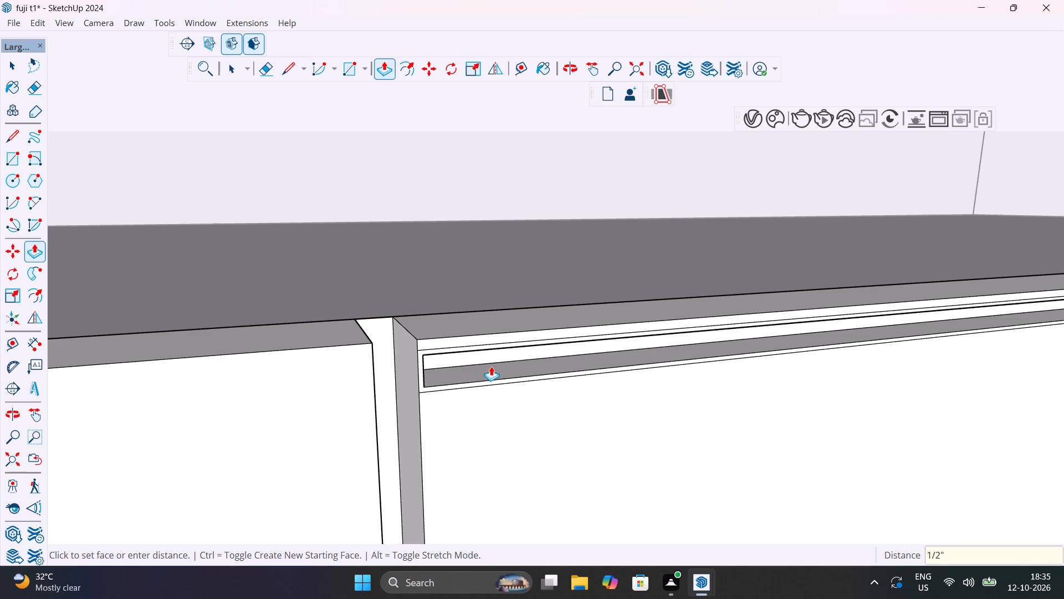
Repeat the 0.5" inward push on the inset strip faces of the middle and bottom drawer fronts.
{"action": "scroll", "coordinate": [491, 366], "scroll_direction": "down", "scroll_amount": 14}
{"action": "middle_click_drag", "start_coordinate": [505, 400], "coordinate": [433, 165], "text": "shift"}
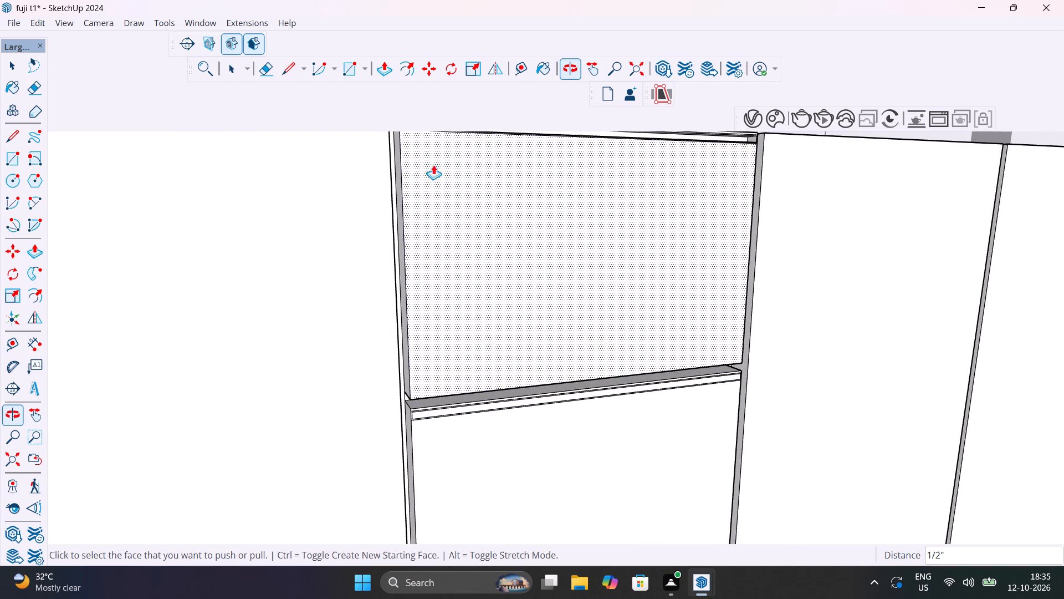
{"action": "scroll", "coordinate": [462, 390], "scroll_direction": "up", "scroll_amount": 12}
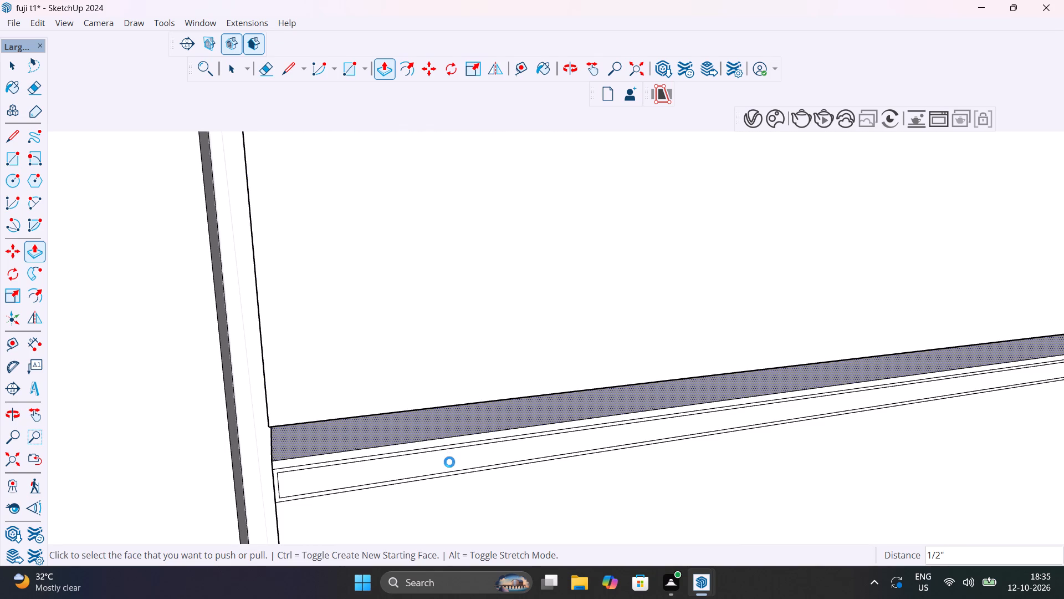
{"action": "double_click", "coordinate": [408, 462]}
{"action": "scroll", "coordinate": [408, 462], "scroll_direction": "down", "scroll_amount": 6}
{"action": "middle_click_drag", "start_coordinate": [431, 479], "coordinate": [467, 245], "text": "shift"}
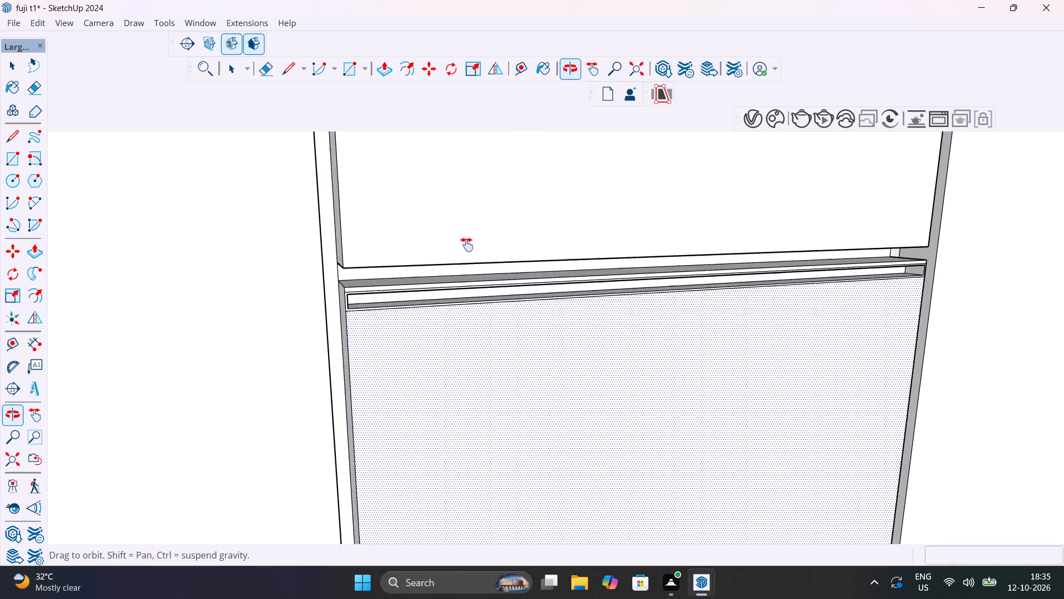
{"action": "middle_click_drag", "start_coordinate": [467, 245], "coordinate": [540, 143], "text": "shift"}
{"action": "scroll", "coordinate": [540, 143], "scroll_direction": "down", "scroll_amount": 8}
{"action": "scroll", "coordinate": [513, 373], "scroll_direction": "up", "scroll_amount": 14}
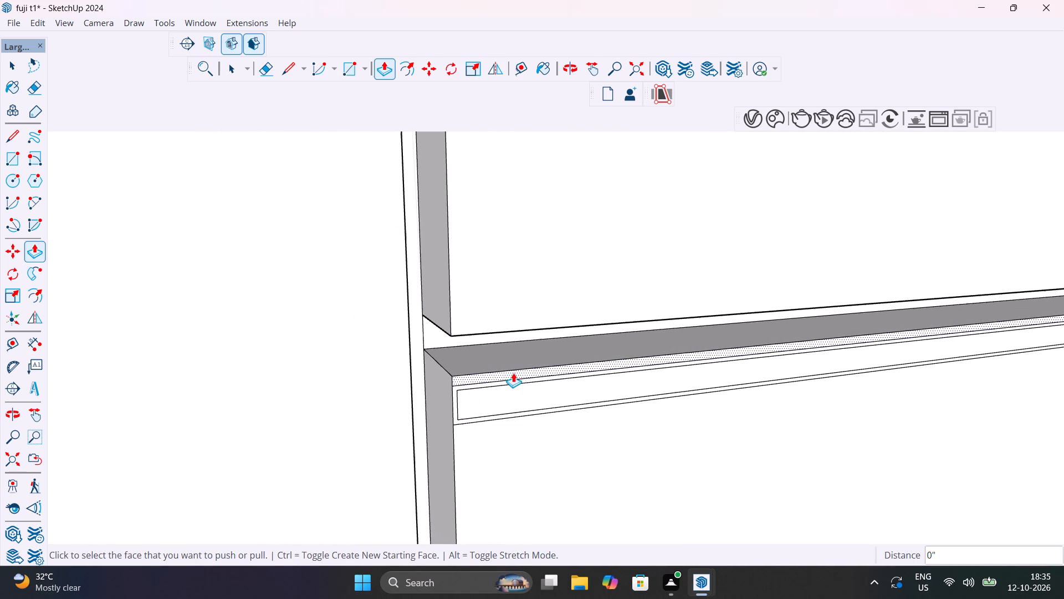
{"action": "scroll", "coordinate": [513, 373], "scroll_direction": "up", "scroll_amount": 1}
{"action": "double_click", "coordinate": [515, 390]}
Leave the counter's editing context and examine the shallower grooves on the drawer fronts from several angles.
{"action": "scroll", "coordinate": [515, 390], "scroll_direction": "down", "scroll_amount": 16}
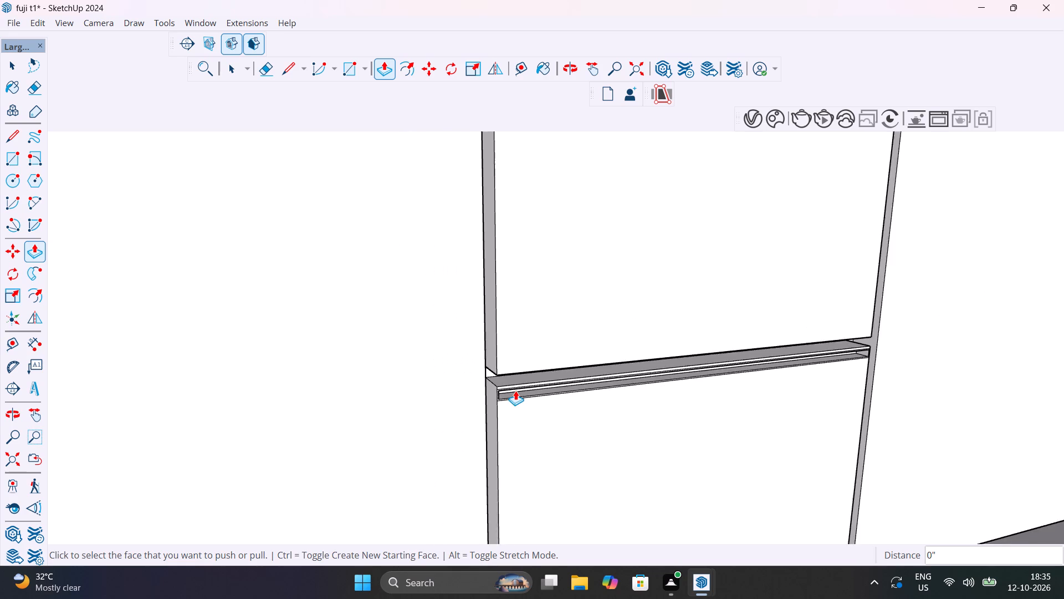
{"action": "scroll", "coordinate": [515, 390], "scroll_direction": "down", "scroll_amount": 3}
{"action": "key", "text": "space"}
{"action": "scroll", "coordinate": [528, 388], "scroll_direction": "down", "scroll_amount": 7}
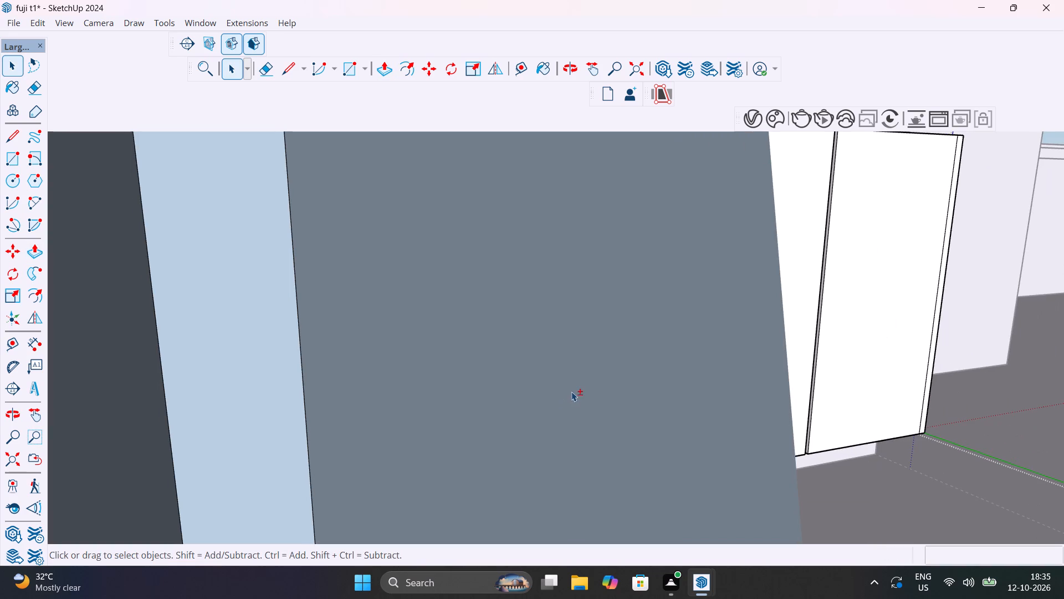
{"action": "middle_click_drag", "start_coordinate": [508, 406], "coordinate": [460, 415], "text": "shift"}
{"action": "middle_click_drag", "start_coordinate": [668, 408], "coordinate": [404, 488], "text": "shift"}
{"action": "middle_click_drag", "start_coordinate": [630, 417], "coordinate": [520, 469], "text": "shift"}
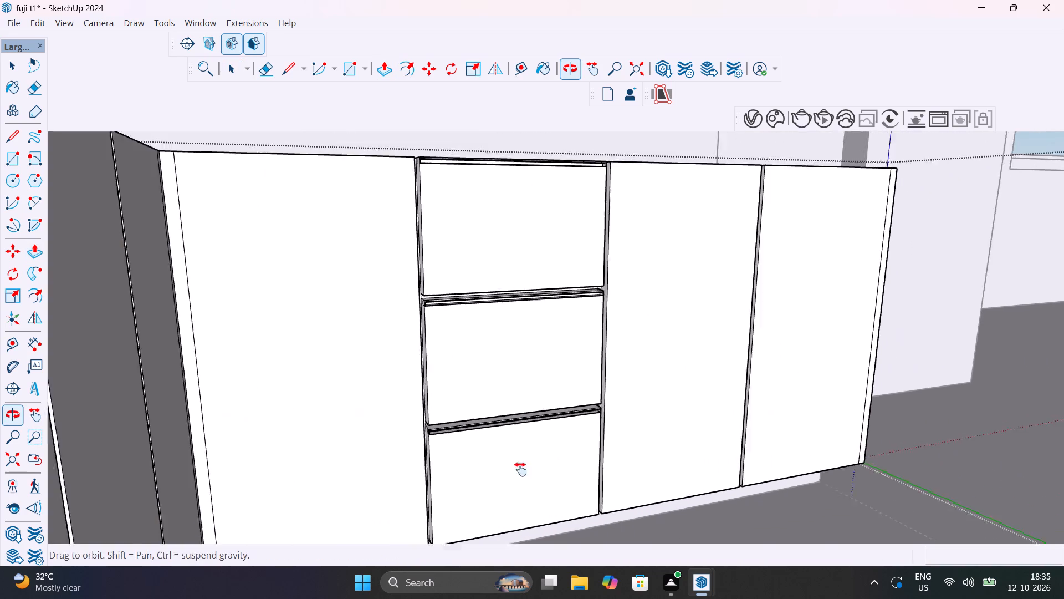
{"action": "middle_click_drag", "start_coordinate": [520, 469], "coordinate": [428, 503], "text": "shift"}
{"action": "scroll", "coordinate": [412, 438], "scroll_direction": "down", "scroll_amount": 6}
{"action": "middle_click_drag", "start_coordinate": [528, 431], "coordinate": [391, 475]}
{"action": "scroll", "coordinate": [438, 453], "scroll_direction": "down", "scroll_amount": 3}
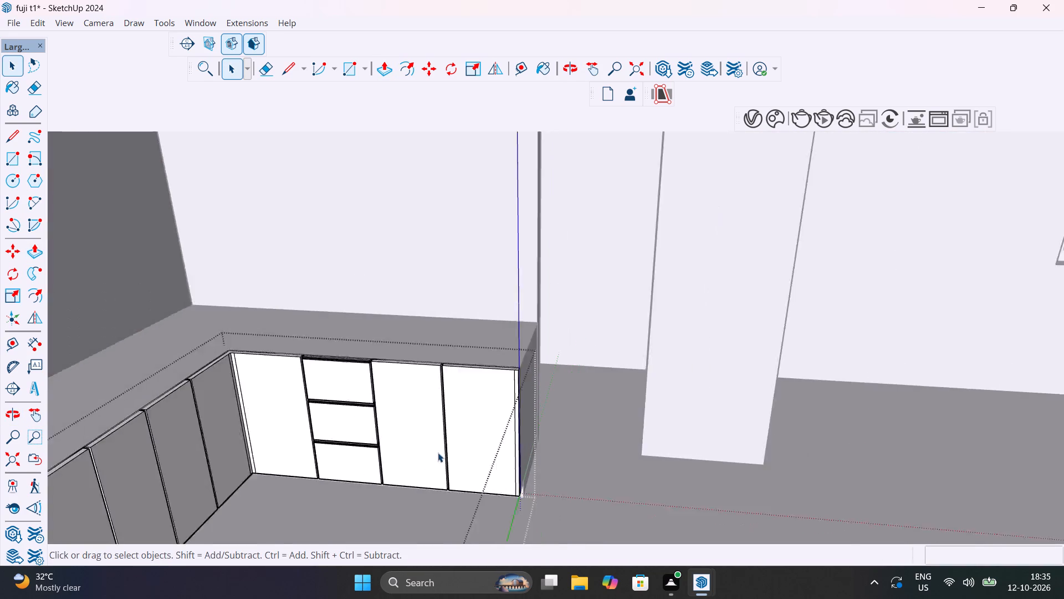
{"action": "scroll", "coordinate": [438, 453], "scroll_direction": "down", "scroll_amount": 13}
{"action": "left_click", "coordinate": [518, 194]}
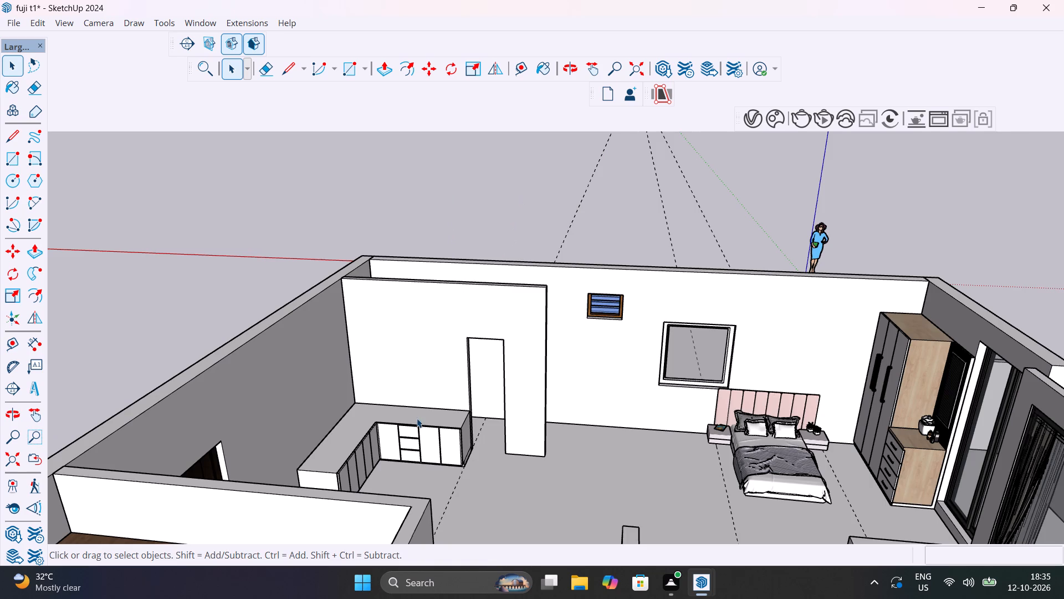
{"action": "scroll", "coordinate": [411, 429], "scroll_direction": "up", "scroll_amount": 19}
{"action": "middle_click_drag", "start_coordinate": [405, 473], "coordinate": [428, 455]}
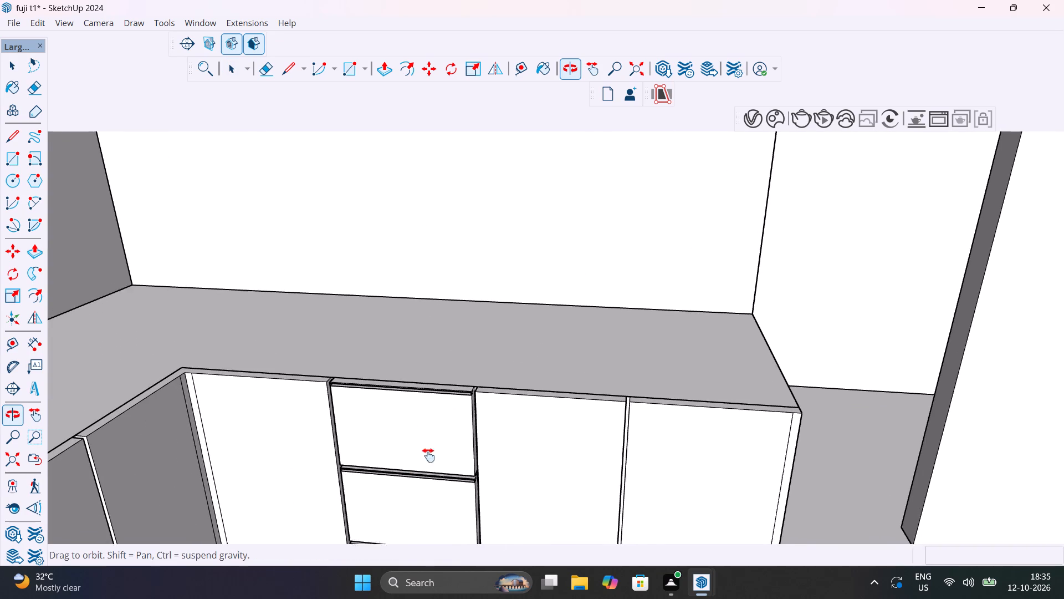
{"action": "middle_click_drag", "start_coordinate": [428, 455], "coordinate": [556, 364]}
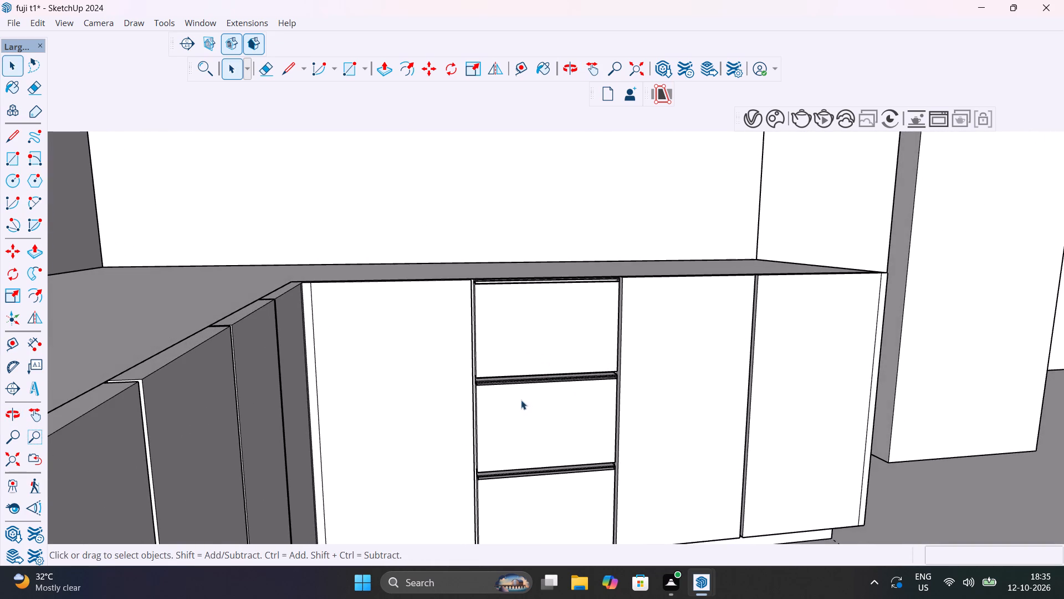
{"action": "scroll", "coordinate": [521, 387], "scroll_direction": "up", "scroll_amount": 11}
{"action": "middle_click_drag", "start_coordinate": [439, 376], "coordinate": [517, 323]}
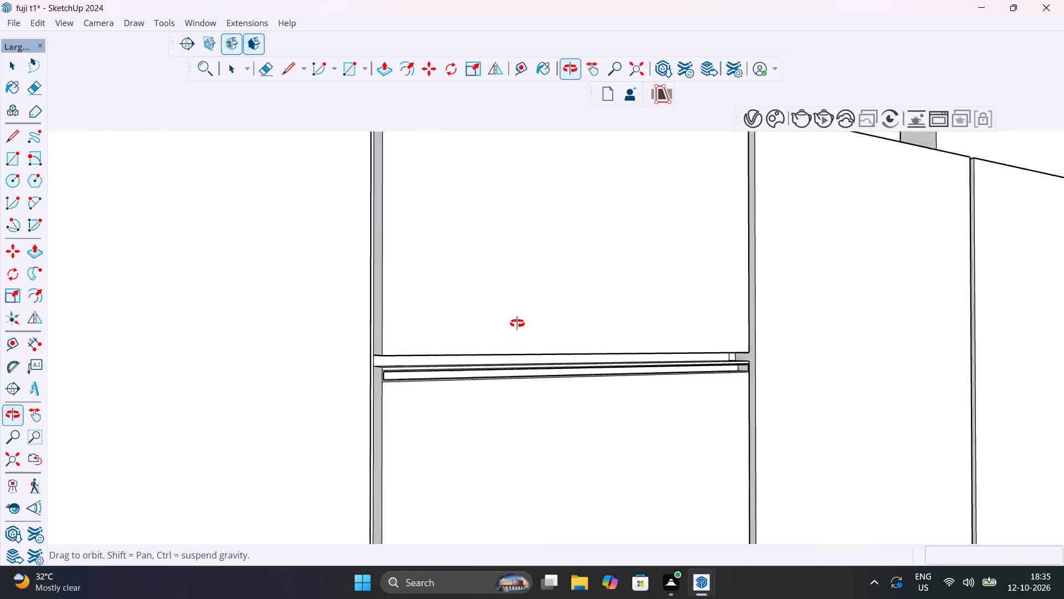
{"action": "middle_click_drag", "start_coordinate": [517, 323], "coordinate": [720, 279]}
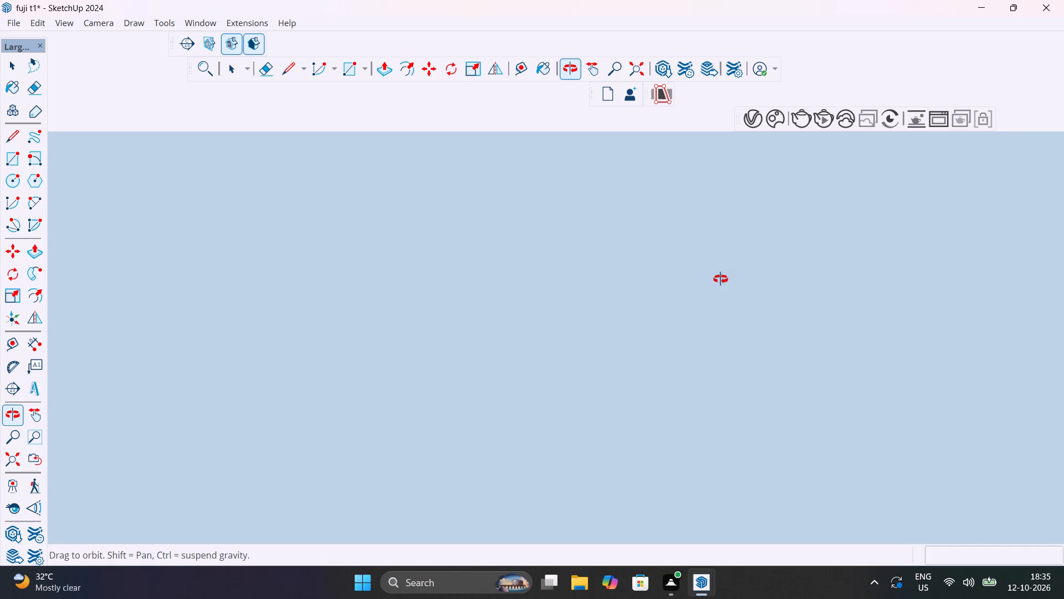
{"action": "middle_click_drag", "start_coordinate": [720, 279], "coordinate": [392, 398]}
{"action": "scroll", "coordinate": [429, 380], "scroll_direction": "down", "scroll_amount": 6}
{"action": "middle_click_drag", "start_coordinate": [470, 347], "coordinate": [489, 393]}
{"action": "scroll", "coordinate": [471, 347], "scroll_direction": "down", "scroll_amount": 1, "text": "shift"}
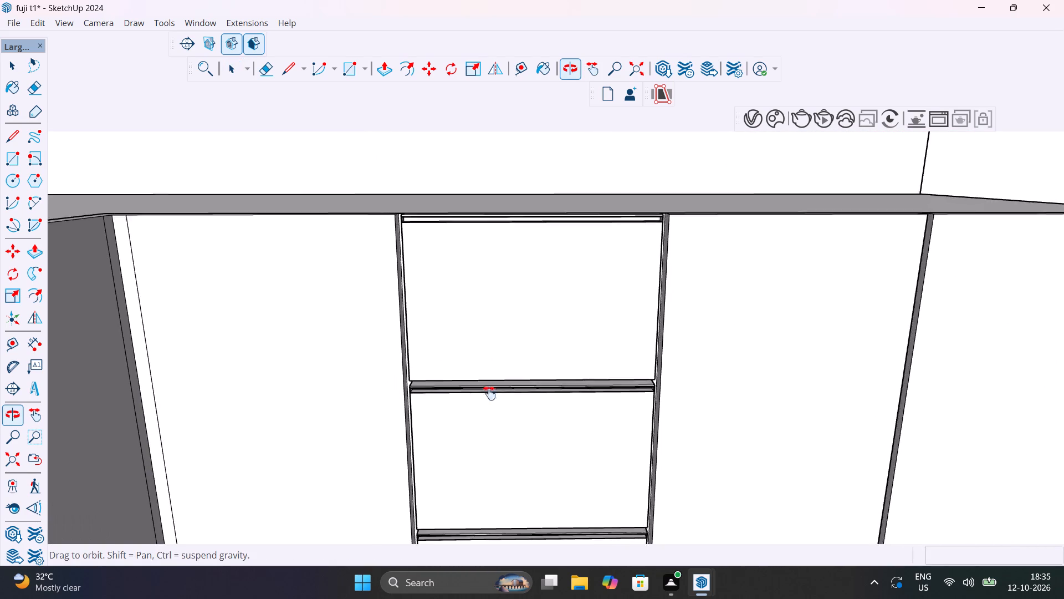
{"action": "middle_click_drag", "start_coordinate": [489, 393], "coordinate": [501, 451]}
Open the counter for editing and copy the upper front edge of the top drawer's groove 1/4" inward along the recess depth.
{"action": "scroll", "coordinate": [474, 296], "scroll_direction": "up", "scroll_amount": 10}
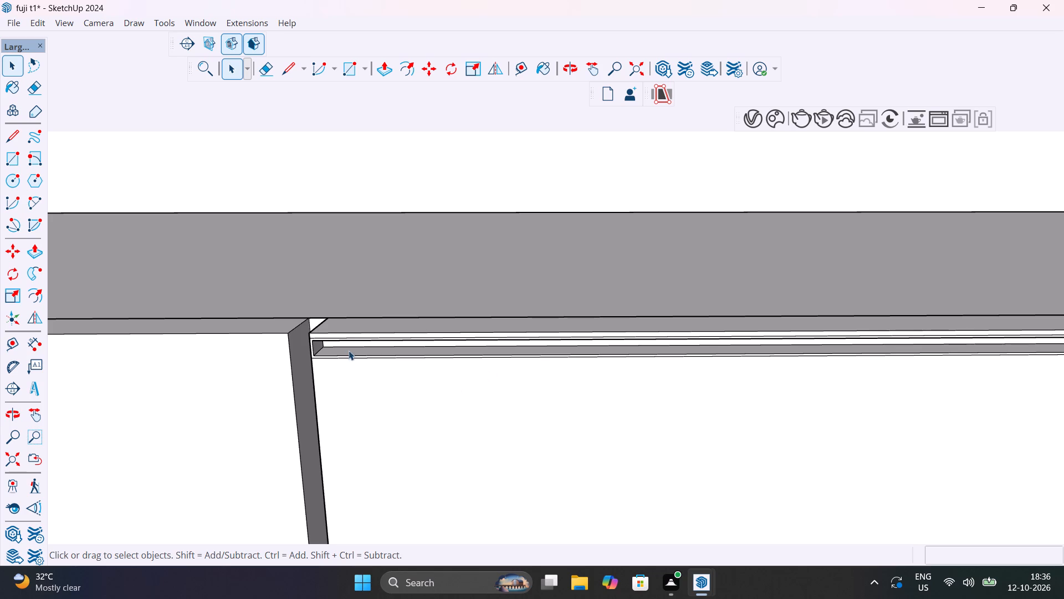
{"action": "middle_click_drag", "start_coordinate": [349, 351], "coordinate": [598, 264]}
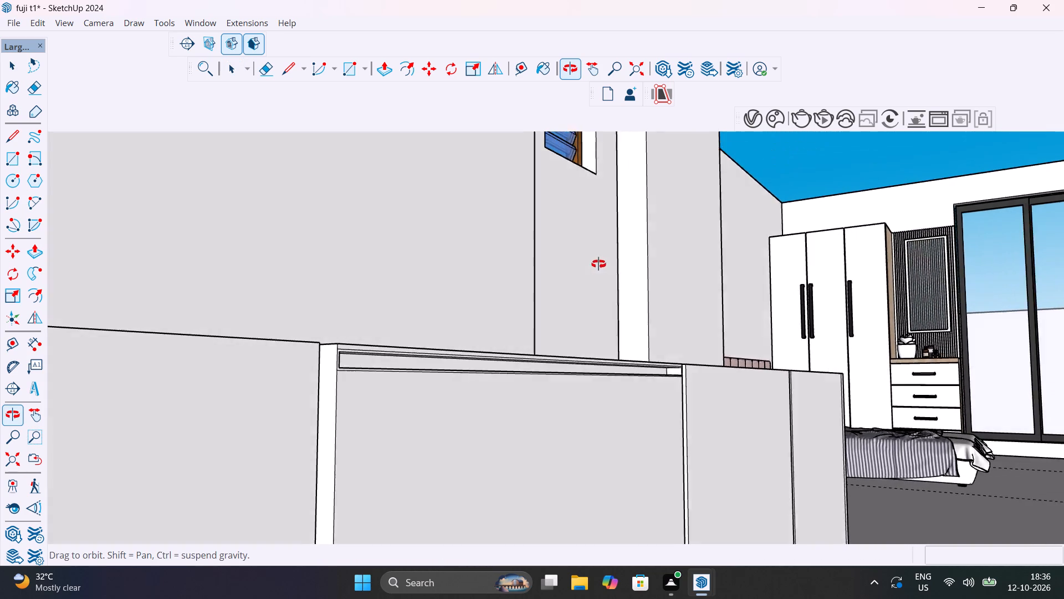
{"action": "middle_click_drag", "start_coordinate": [598, 264], "coordinate": [636, 265]}
{"action": "scroll", "coordinate": [370, 358], "scroll_direction": "up", "scroll_amount": 11}
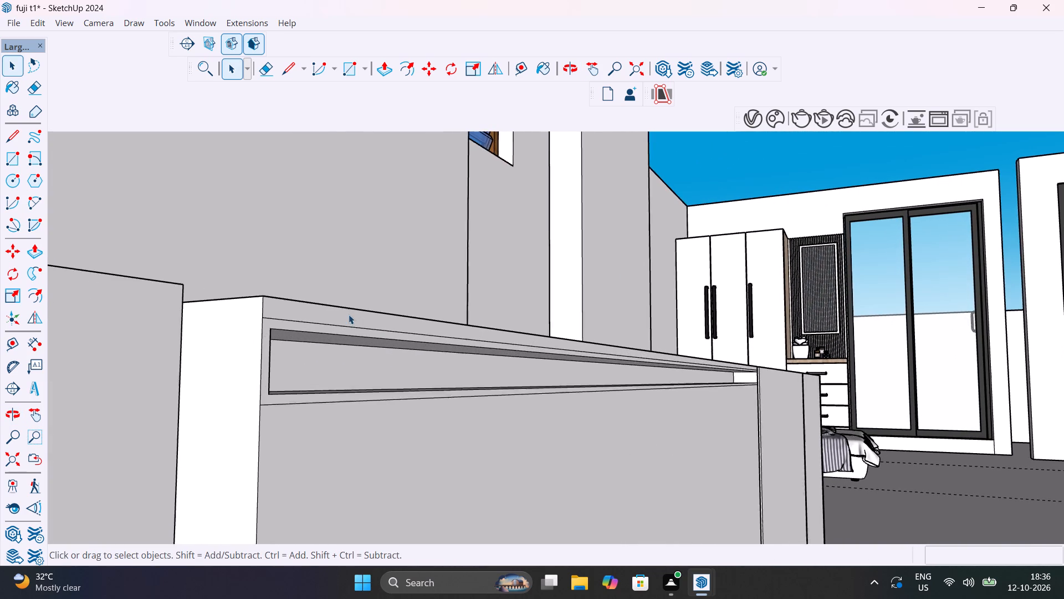
{"action": "scroll", "coordinate": [349, 314], "scroll_direction": "up", "scroll_amount": 7}
{"action": "middle_click_drag", "start_coordinate": [327, 344], "coordinate": [365, 321]}
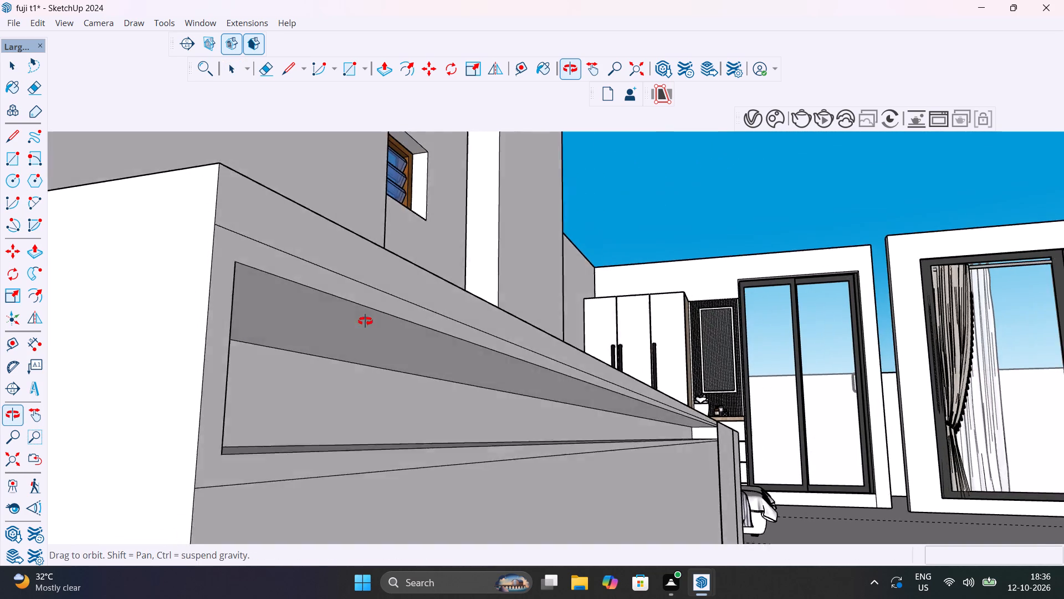
{"action": "middle_click_drag", "start_coordinate": [365, 321], "coordinate": [379, 314]}
{"action": "left_click", "coordinate": [383, 302]}
{"action": "double_click", "coordinate": [383, 302]}
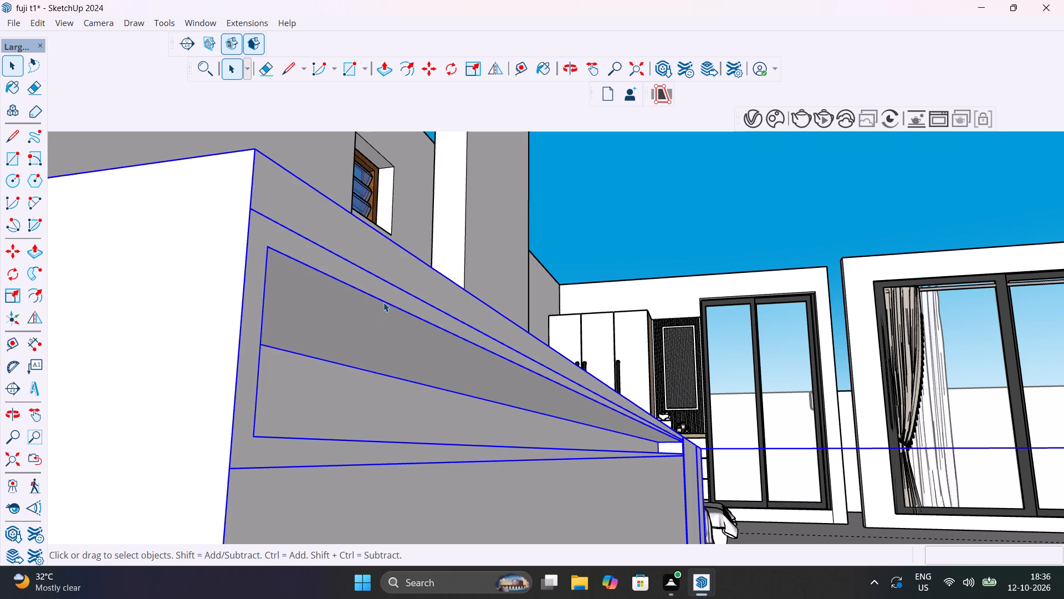
{"action": "left_click", "coordinate": [383, 302]}
{"action": "left_click", "coordinate": [383, 302]}
{"action": "left_click", "coordinate": [383, 302]}
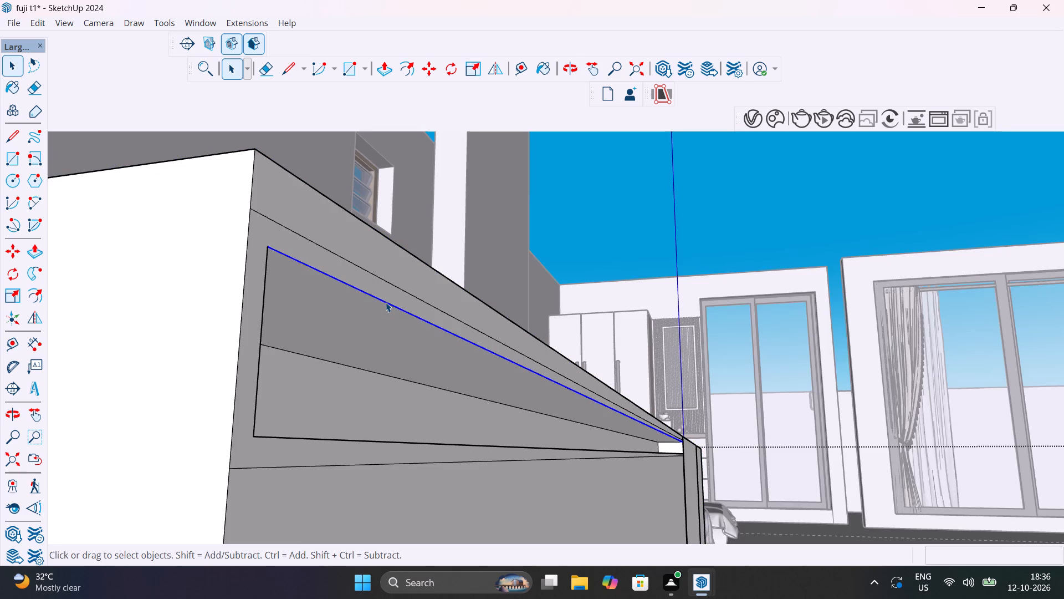
{"action": "key", "text": "m"}
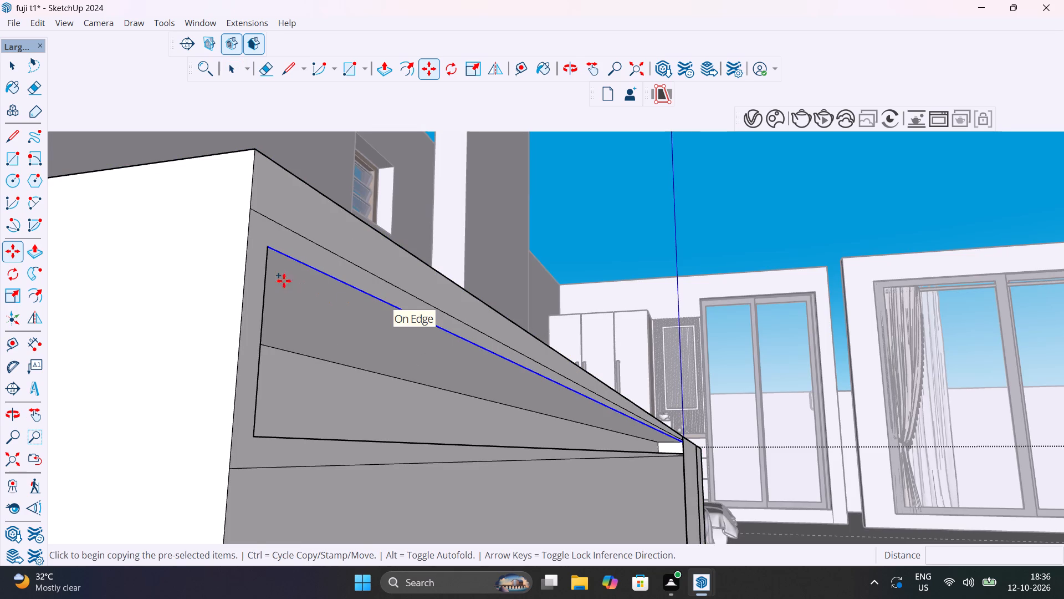
{"action": "left_click", "coordinate": [270, 250]}
{"action": "middle_click_drag", "start_coordinate": [298, 299], "coordinate": [190, 287]}
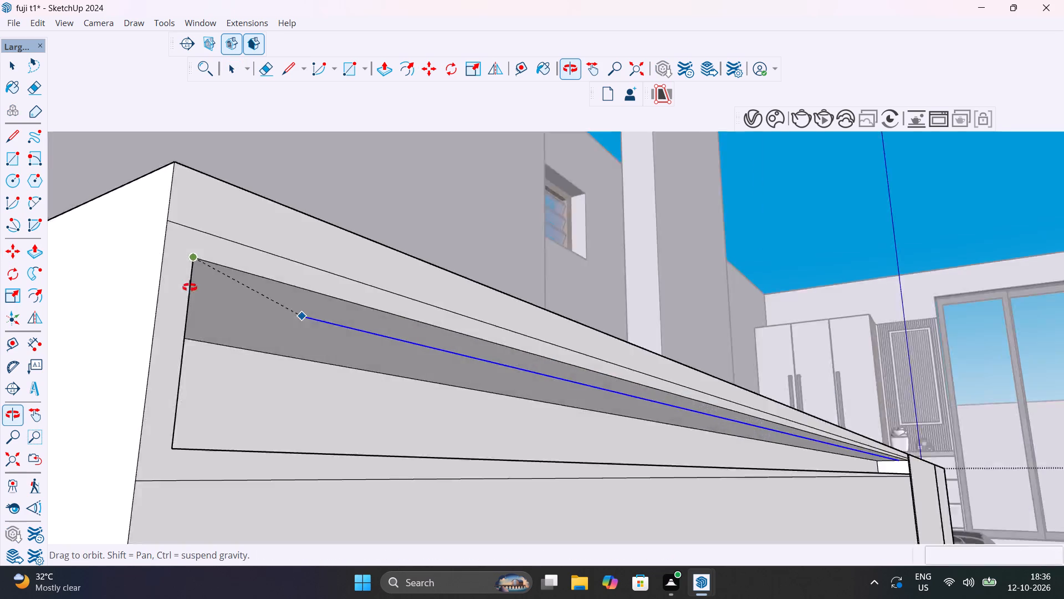
{"action": "middle_click_drag", "start_coordinate": [190, 287], "coordinate": [84, 302]}
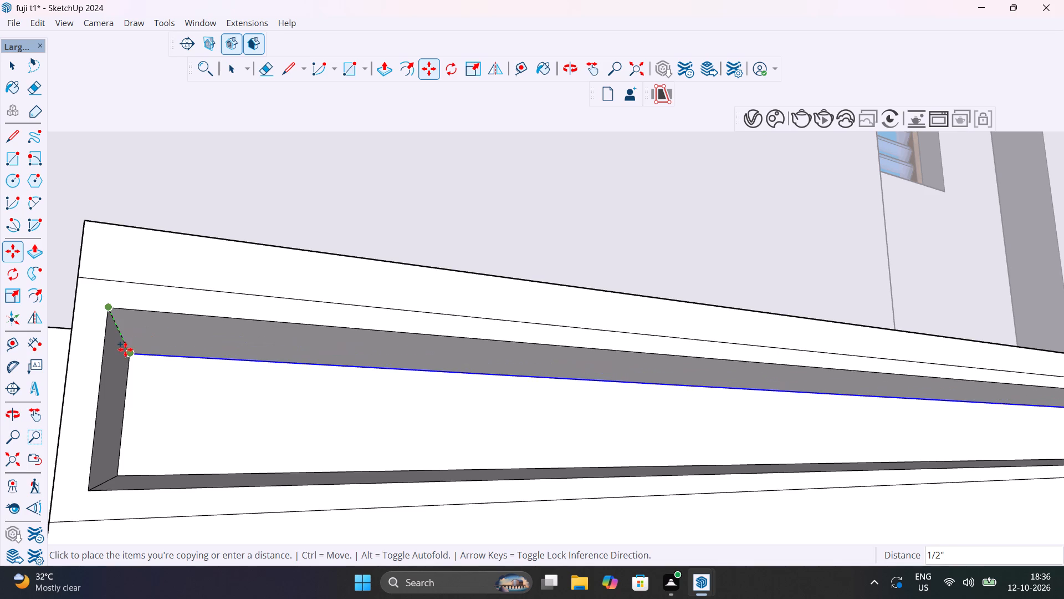
{"action": "scroll", "coordinate": [125, 349], "scroll_direction": "up", "scroll_amount": 10}
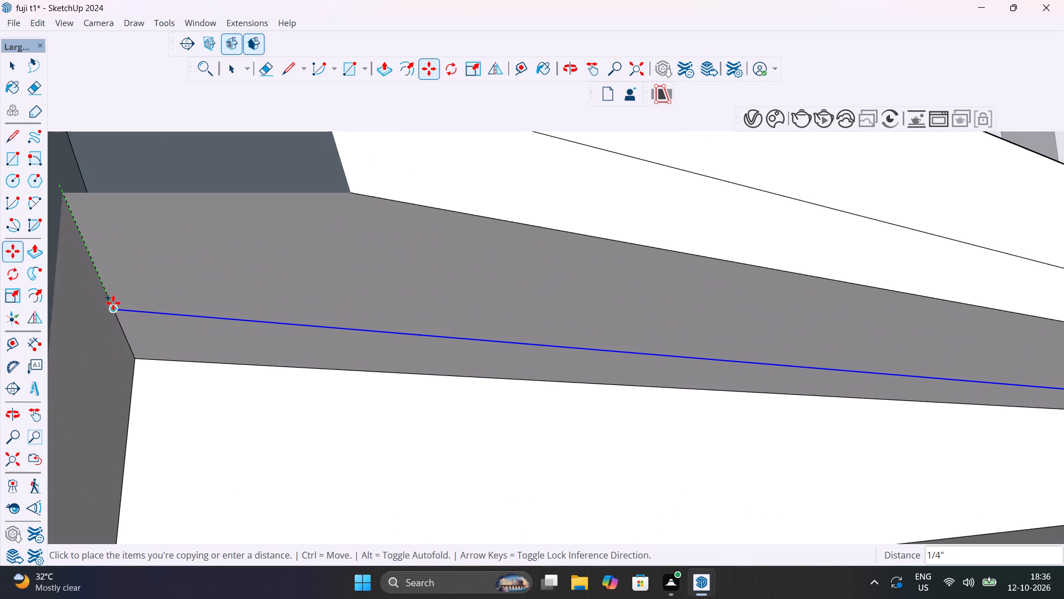
{"action": "left_click", "coordinate": [113, 303]}
{"action": "scroll", "coordinate": [169, 324], "scroll_direction": "down", "scroll_amount": 7}
{"action": "middle_click_drag", "start_coordinate": [220, 348], "coordinate": [259, 331]}
{"action": "key", "text": "space"}
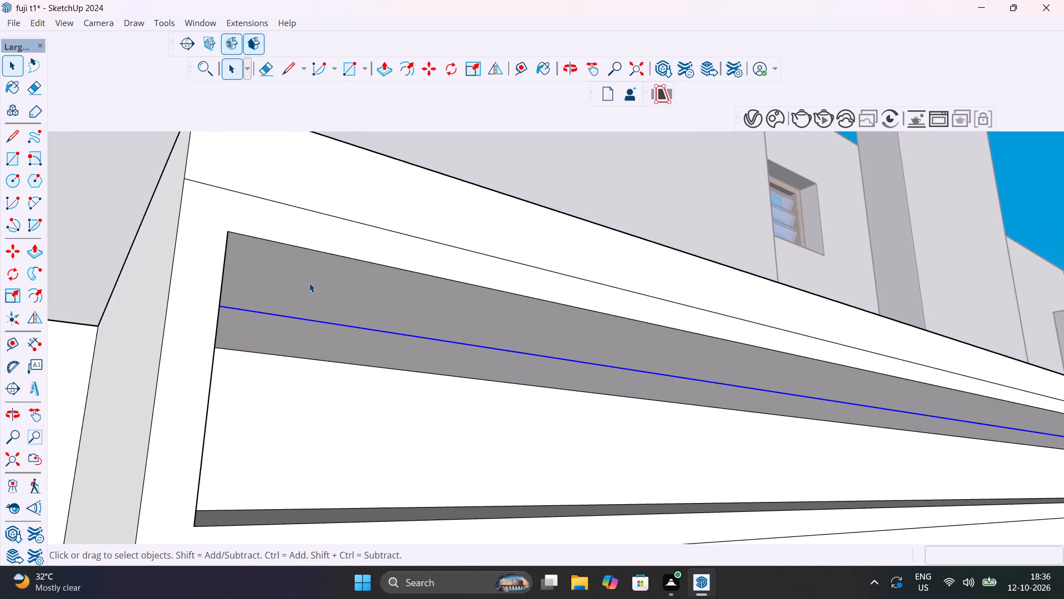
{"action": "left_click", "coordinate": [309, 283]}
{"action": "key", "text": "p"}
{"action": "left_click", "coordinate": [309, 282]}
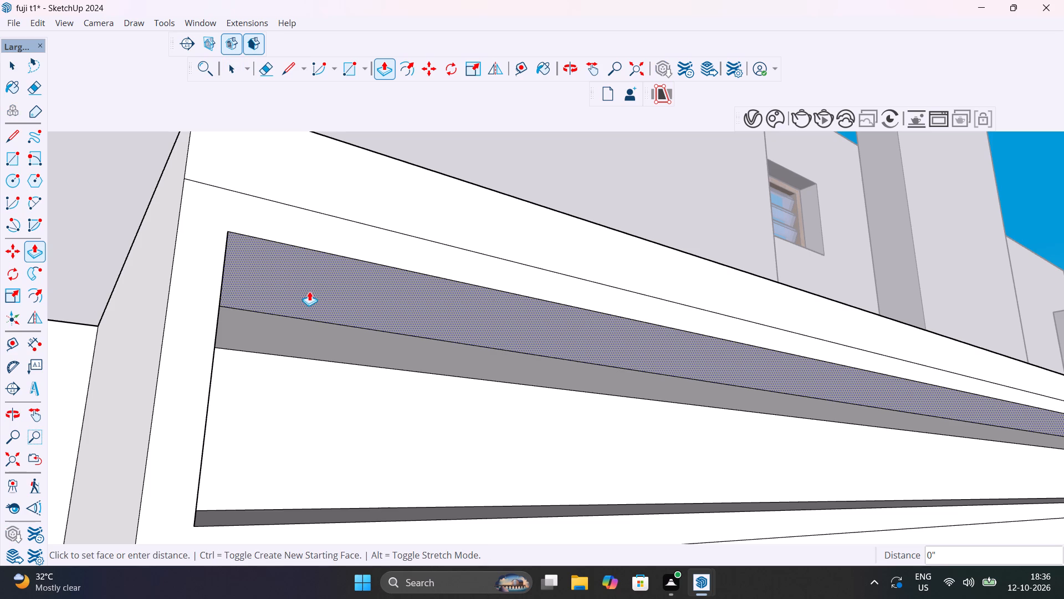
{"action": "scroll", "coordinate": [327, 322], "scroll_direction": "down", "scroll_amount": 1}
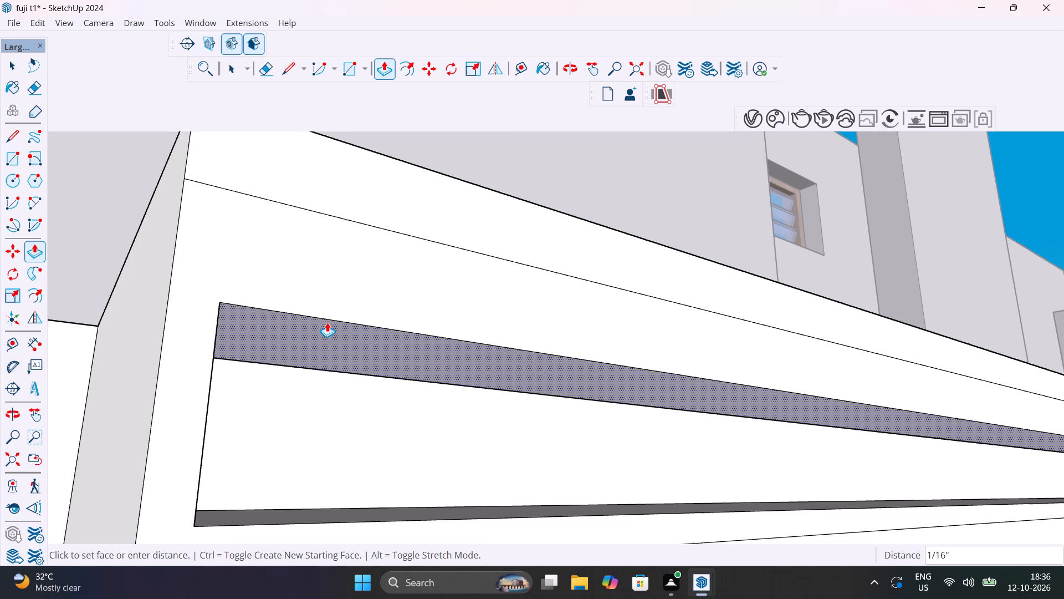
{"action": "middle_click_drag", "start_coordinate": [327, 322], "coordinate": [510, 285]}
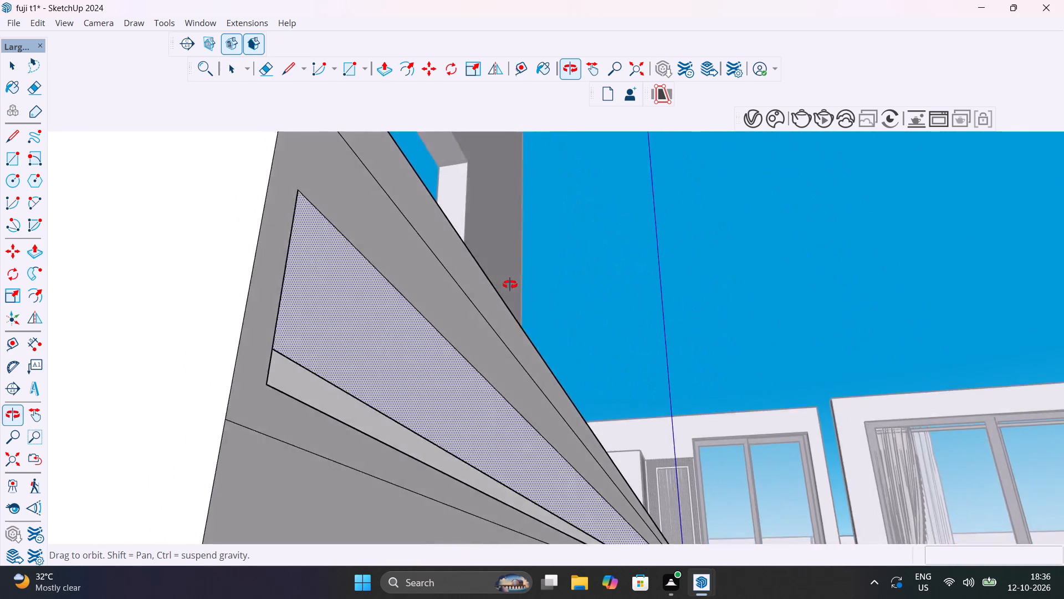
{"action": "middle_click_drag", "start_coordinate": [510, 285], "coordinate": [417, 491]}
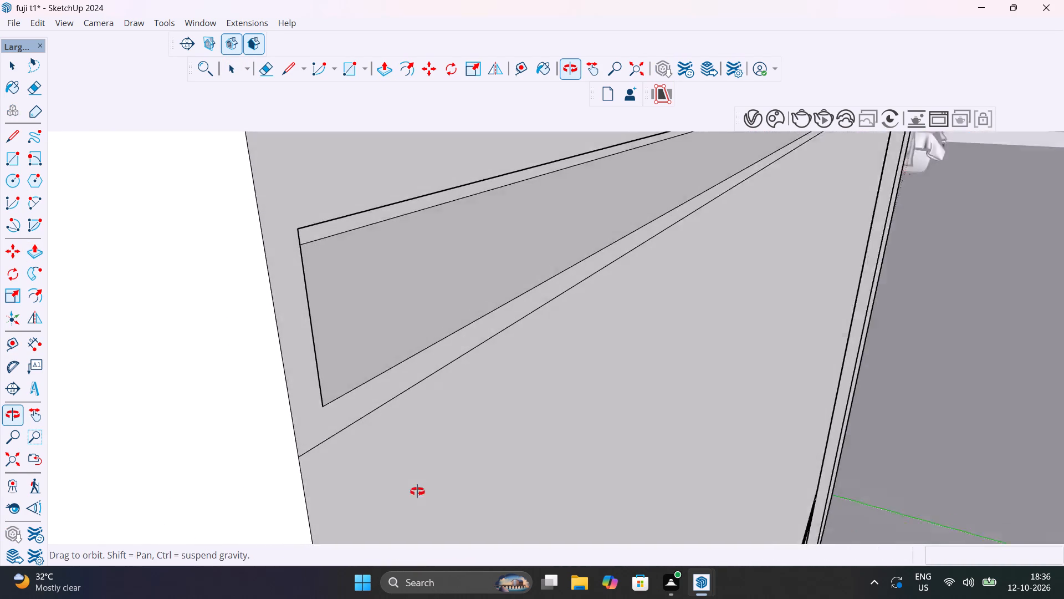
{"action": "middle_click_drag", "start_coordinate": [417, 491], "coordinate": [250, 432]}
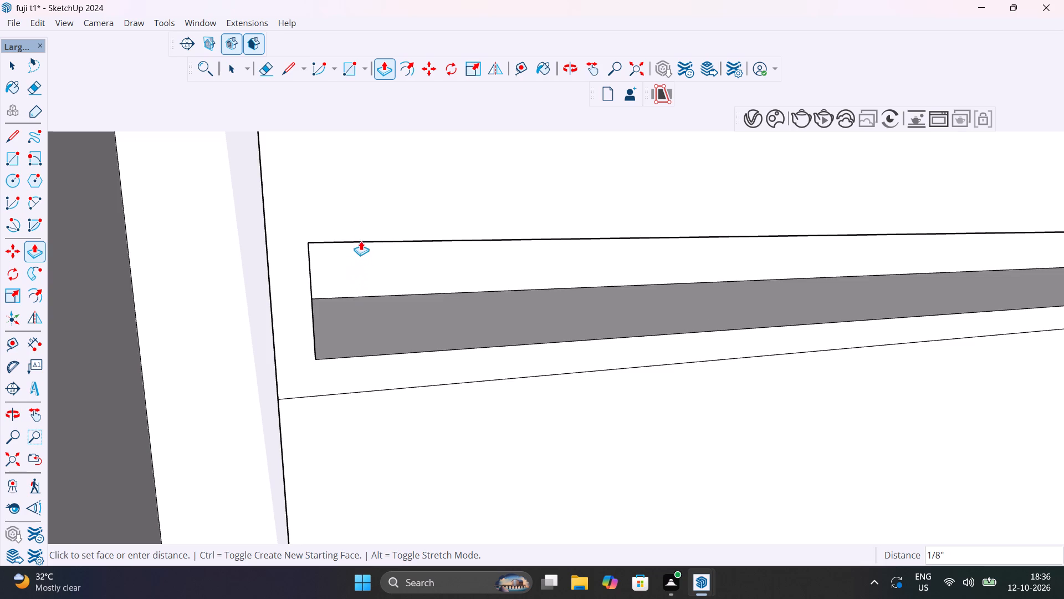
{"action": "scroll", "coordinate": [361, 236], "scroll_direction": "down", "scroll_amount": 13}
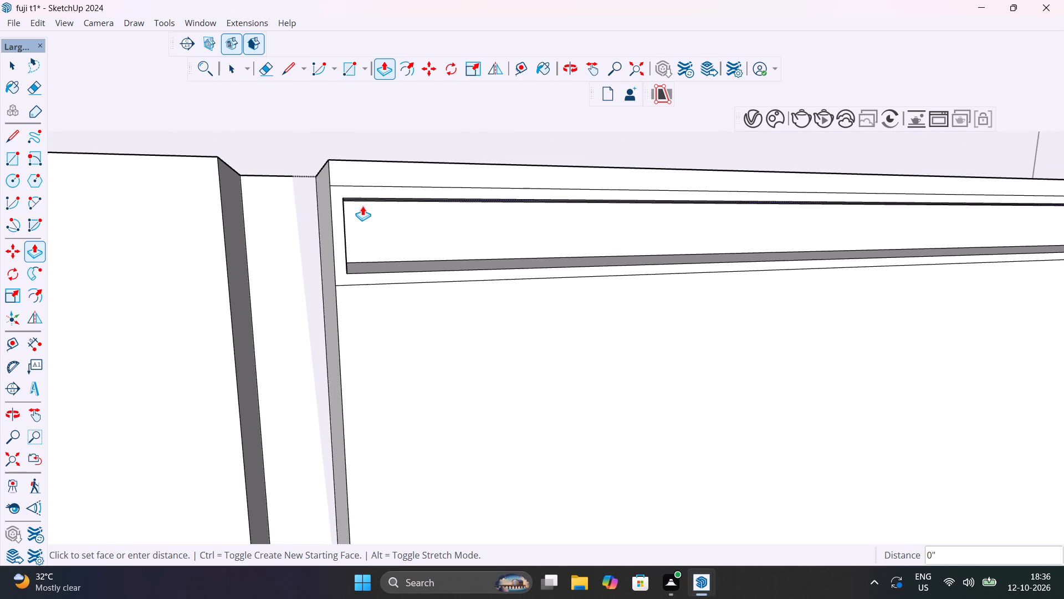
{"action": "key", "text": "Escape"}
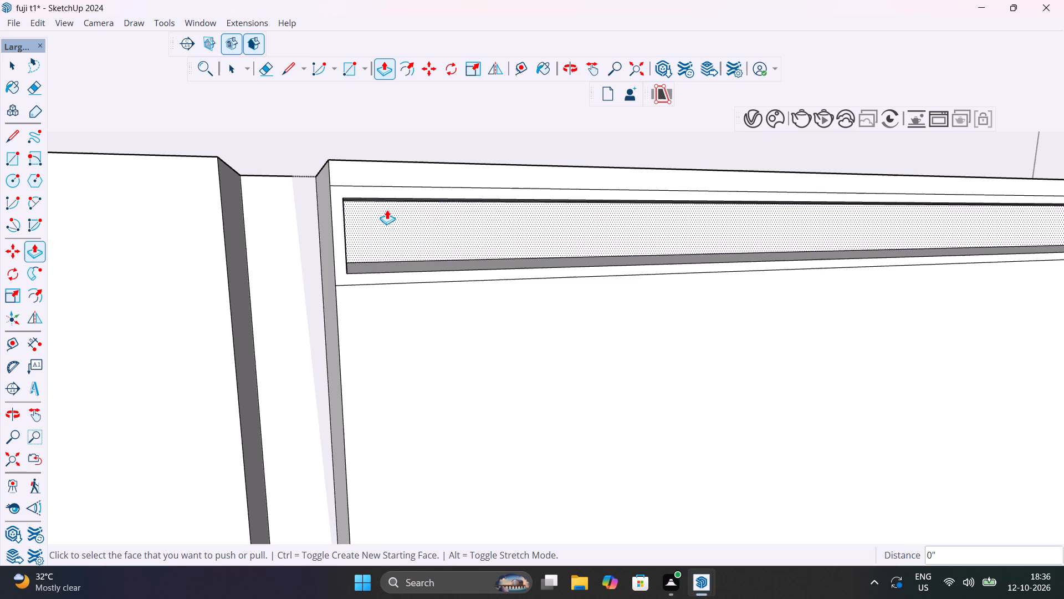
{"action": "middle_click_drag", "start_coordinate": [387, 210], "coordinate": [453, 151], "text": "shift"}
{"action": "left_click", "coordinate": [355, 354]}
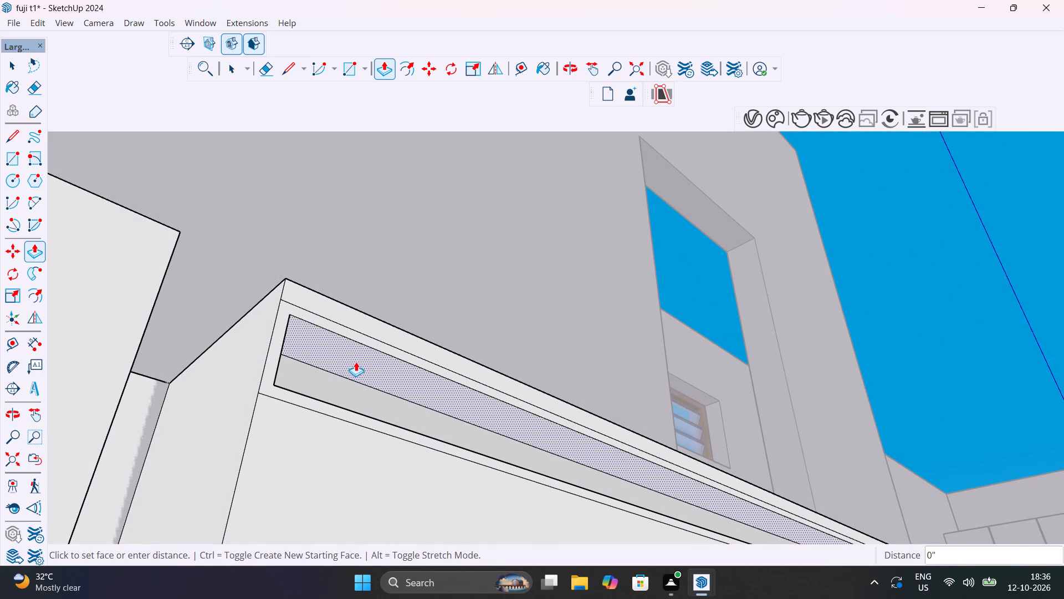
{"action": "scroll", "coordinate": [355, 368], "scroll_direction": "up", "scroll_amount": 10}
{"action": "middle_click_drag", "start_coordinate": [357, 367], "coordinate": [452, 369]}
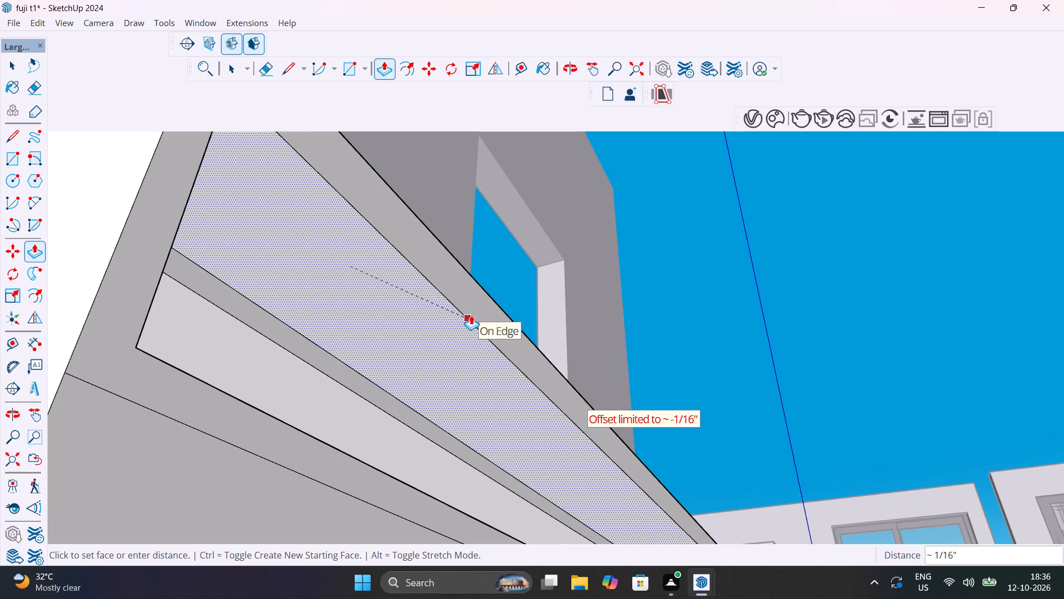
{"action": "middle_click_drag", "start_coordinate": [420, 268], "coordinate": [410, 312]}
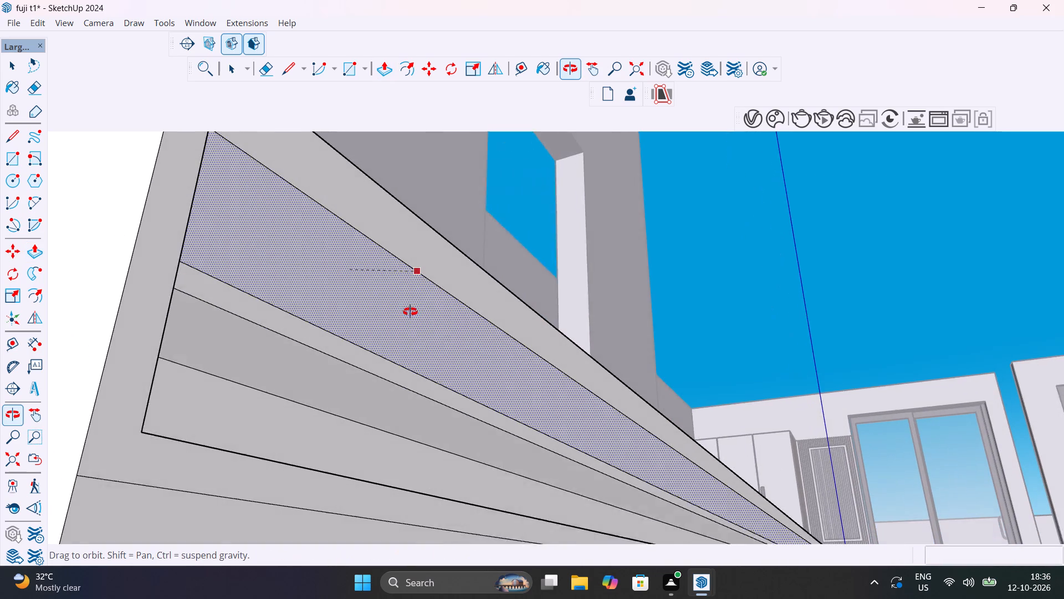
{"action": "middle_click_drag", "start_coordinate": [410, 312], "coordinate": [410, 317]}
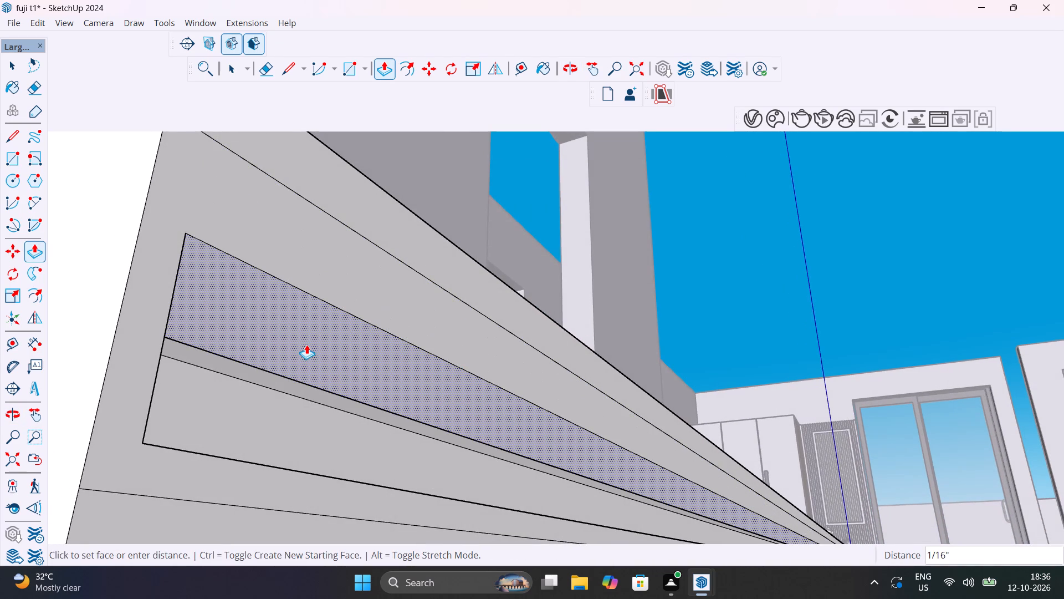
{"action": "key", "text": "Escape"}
Pull the front strip of the top drawer groove's upper face down about 1/16" with Push/Pull to form a lip.
{"action": "left_click", "coordinate": [335, 326]}
{"action": "middle_click_drag", "start_coordinate": [336, 352], "coordinate": [370, 454]}
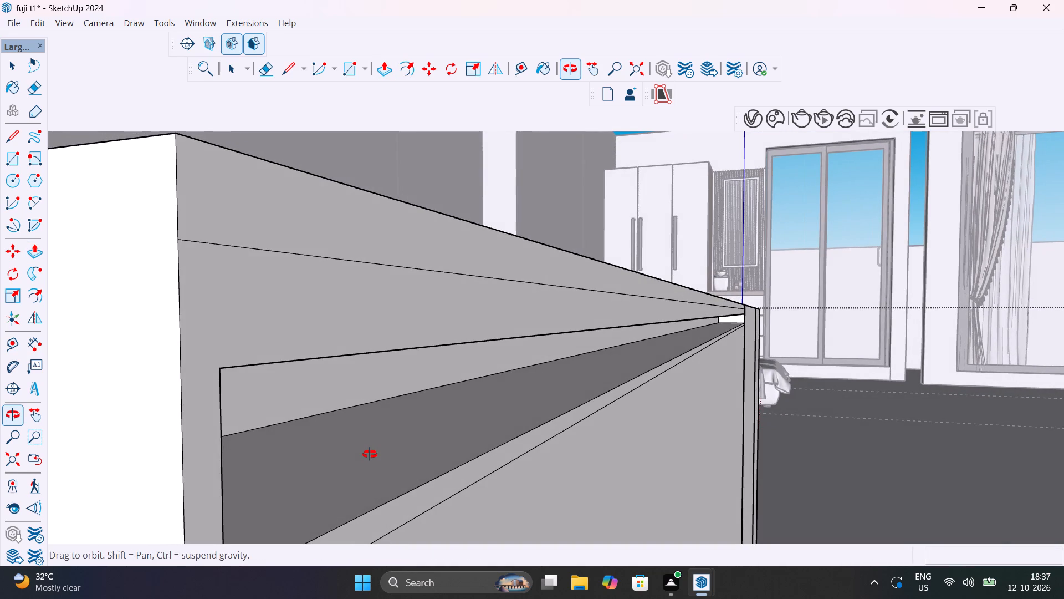
{"action": "middle_click_drag", "start_coordinate": [370, 454], "coordinate": [66, 344]}
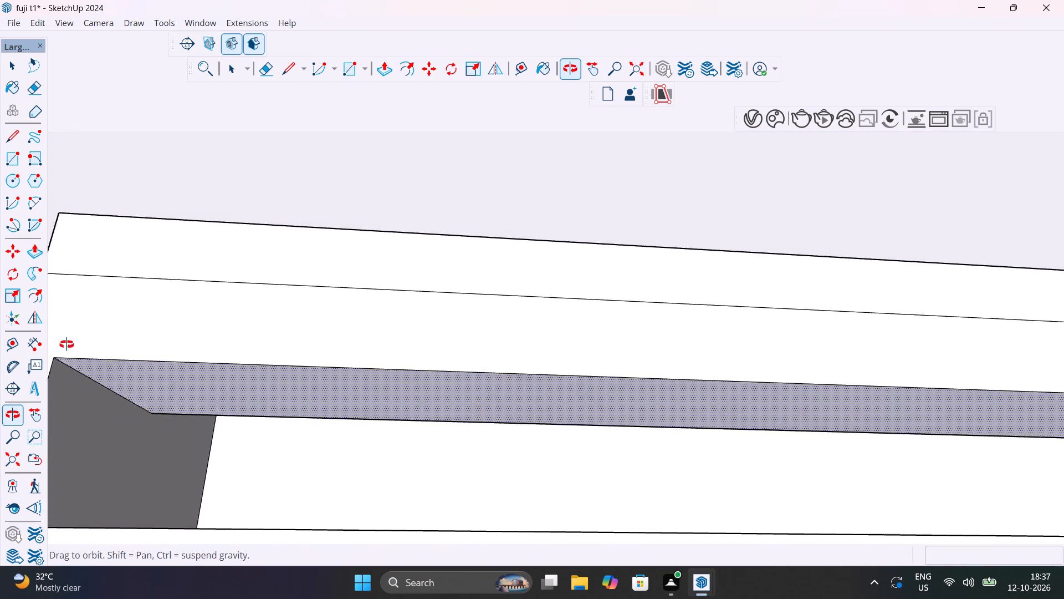
{"action": "middle_click_drag", "start_coordinate": [66, 344], "coordinate": [0, 310]}
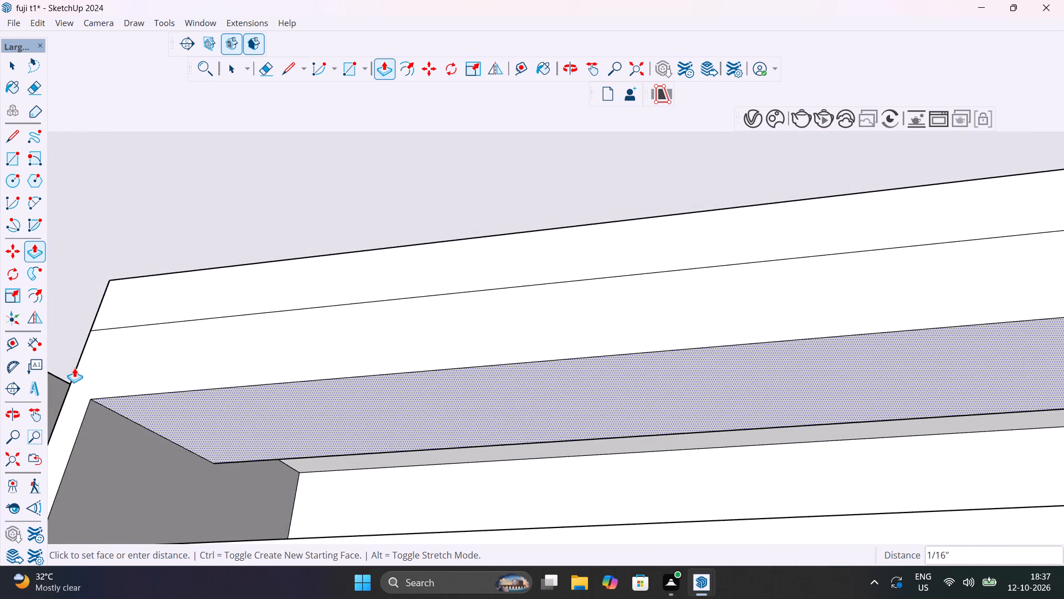
{"action": "left_click", "coordinate": [114, 383]}
Leave the counter's editing context and examine the lip on the top drawer's groove from several angles.
{"action": "scroll", "coordinate": [172, 407], "scroll_direction": "down", "scroll_amount": 15}
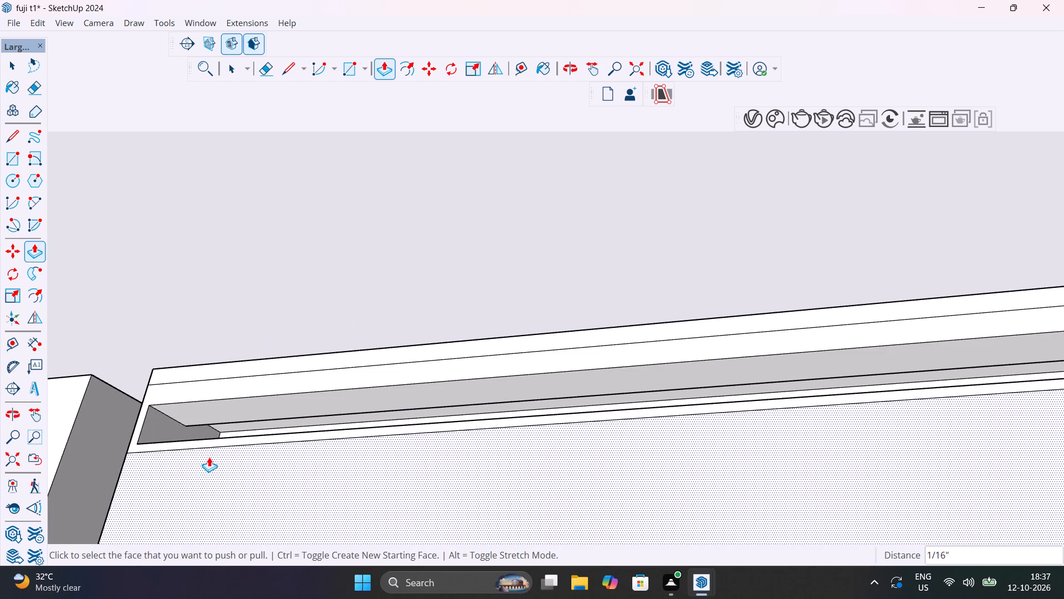
{"action": "middle_click_drag", "start_coordinate": [208, 456], "coordinate": [254, 211]}
{"action": "scroll", "coordinate": [259, 240], "scroll_direction": "down", "scroll_amount": 20}
{"action": "scroll", "coordinate": [259, 240], "scroll_direction": "down", "scroll_amount": 6}
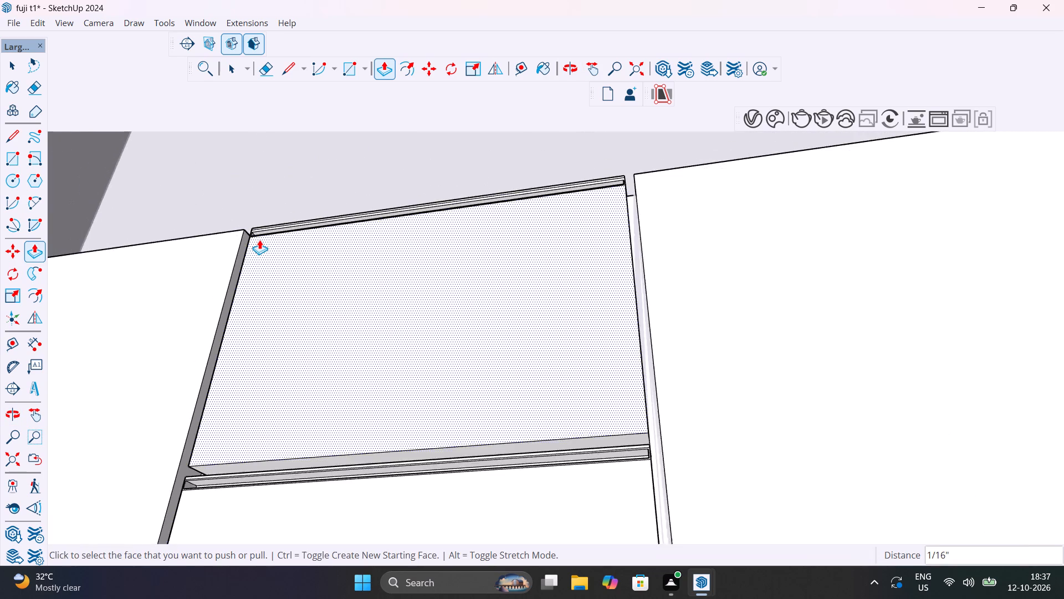
{"action": "scroll", "coordinate": [259, 240], "scroll_direction": "down", "scroll_amount": 6}
{"action": "middle_click_drag", "start_coordinate": [263, 358], "coordinate": [352, 546]}
{"action": "key", "text": "space"}
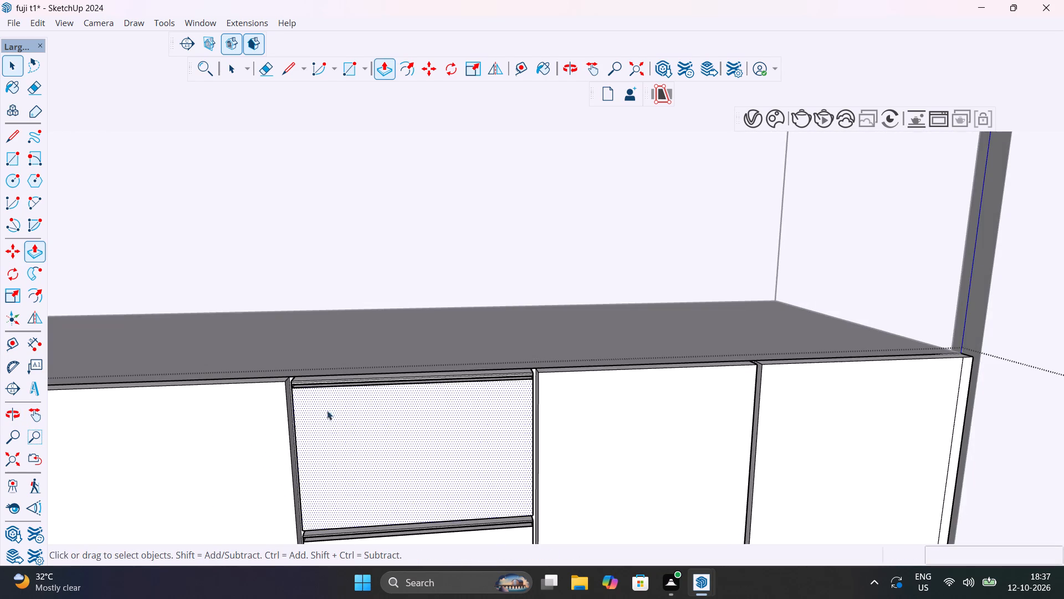
{"action": "scroll", "coordinate": [293, 380], "scroll_direction": "down", "scroll_amount": 7}
{"action": "middle_click_drag", "start_coordinate": [473, 397], "coordinate": [510, 415]}
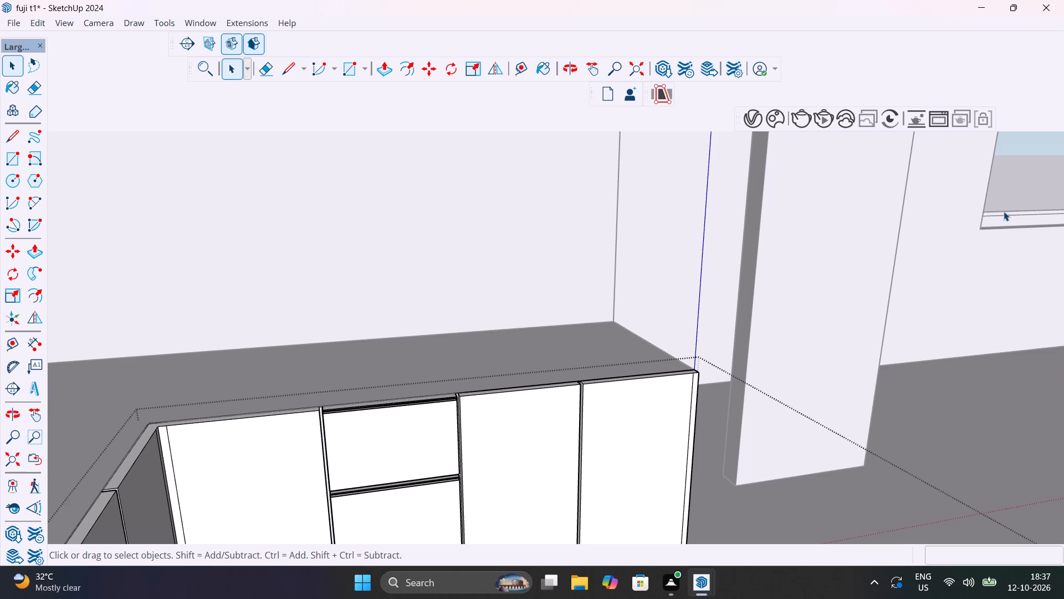
{"action": "left_click", "coordinate": [1020, 180]}
{"action": "scroll", "coordinate": [370, 400], "scroll_direction": "up", "scroll_amount": 9}
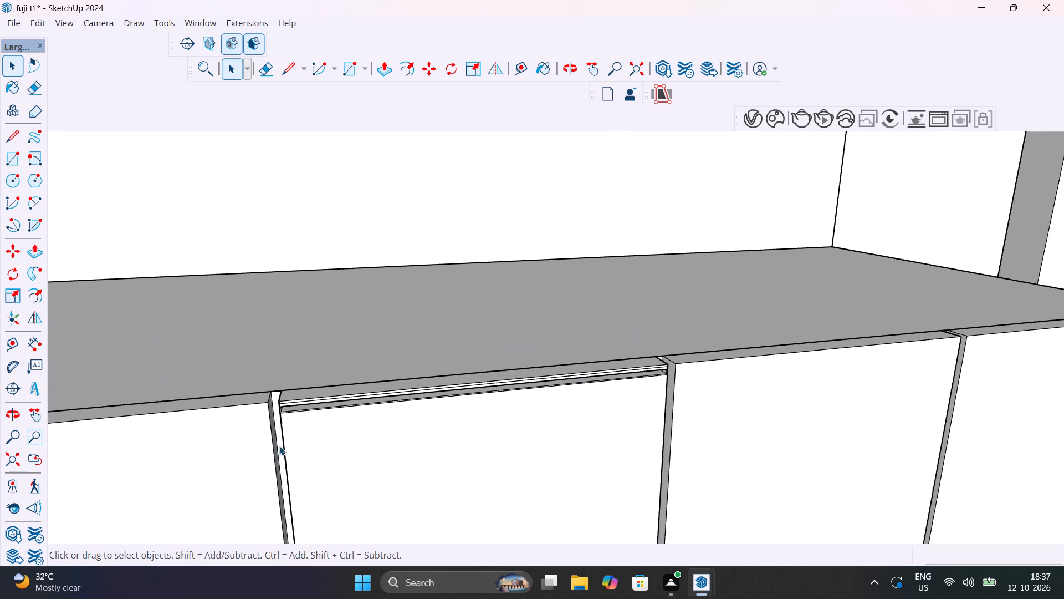
{"action": "scroll", "coordinate": [279, 446], "scroll_direction": "up", "scroll_amount": 10}
{"action": "scroll", "coordinate": [307, 386], "scroll_direction": "up", "scroll_amount": 4}
{"action": "middle_click_drag", "start_coordinate": [301, 393], "coordinate": [364, 335]}
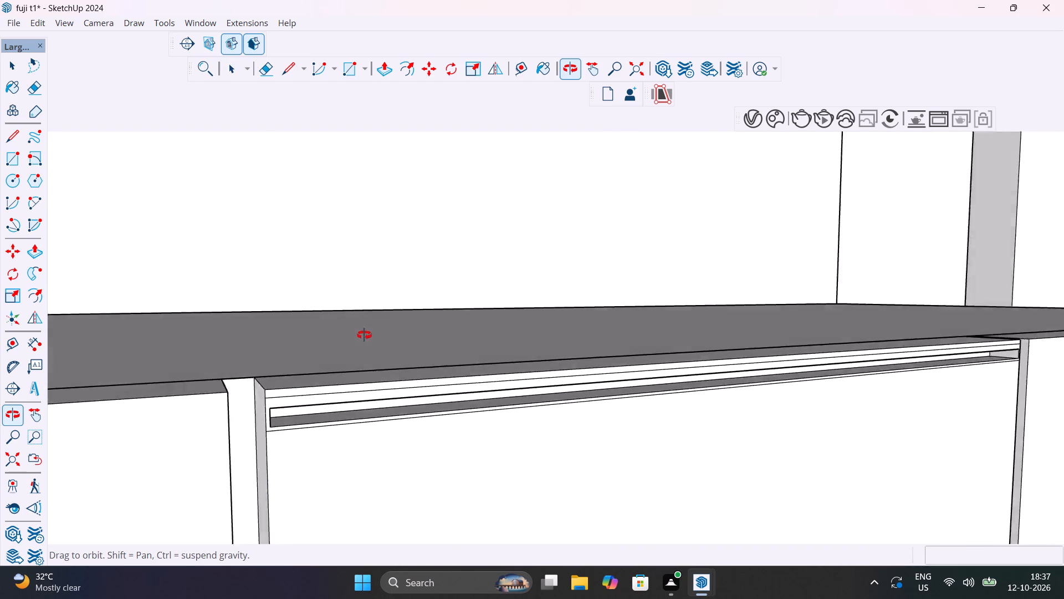
{"action": "middle_click_drag", "start_coordinate": [364, 335], "coordinate": [326, 375]}
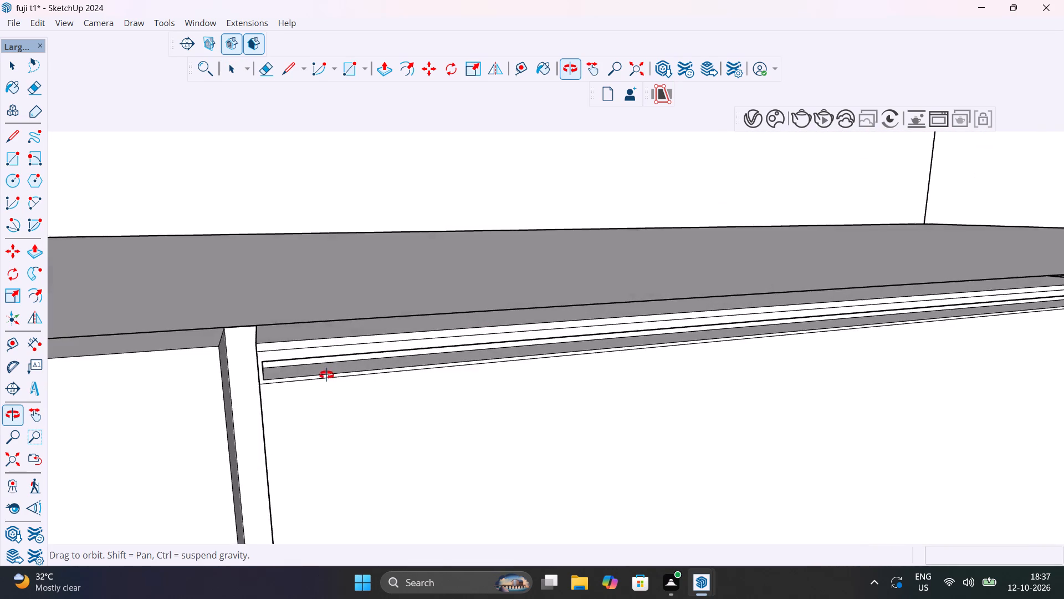
{"action": "middle_click_drag", "start_coordinate": [326, 375], "coordinate": [151, 253]}
{"action": "scroll", "coordinate": [295, 358], "scroll_direction": "up", "scroll_amount": 2}
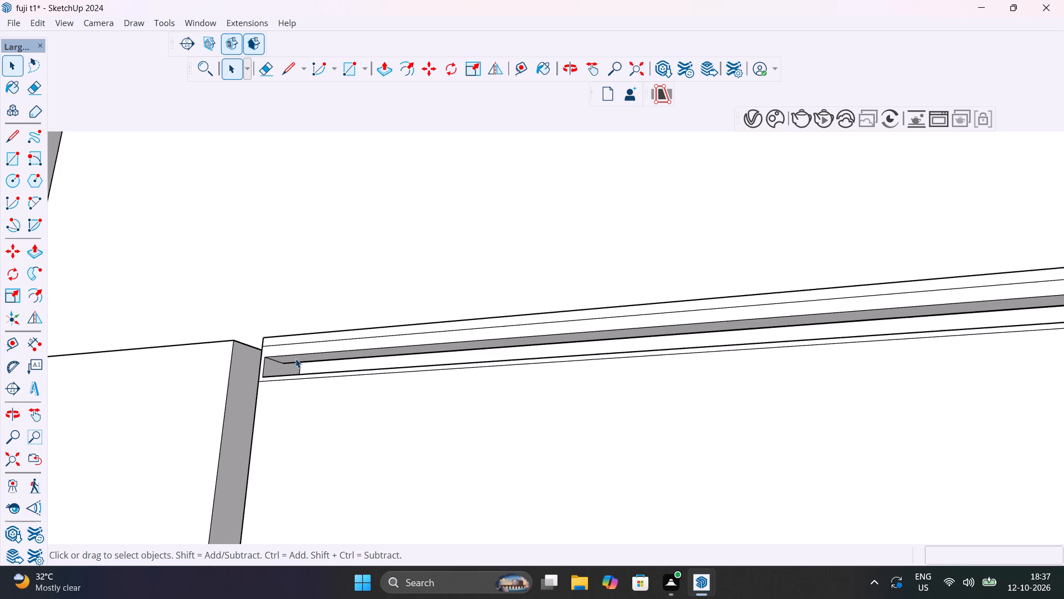
{"action": "scroll", "coordinate": [295, 358], "scroll_direction": "up", "scroll_amount": 18}
{"action": "middle_click_drag", "start_coordinate": [333, 409], "coordinate": [219, 373]}
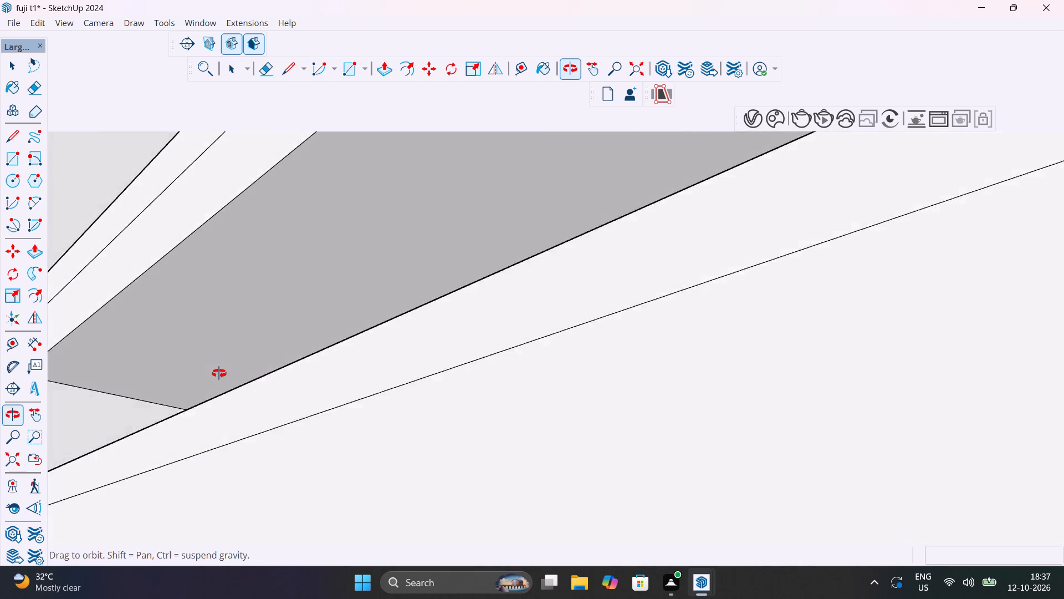
{"action": "middle_click_drag", "start_coordinate": [219, 373], "coordinate": [425, 453]}
{"action": "scroll", "coordinate": [425, 456], "scroll_direction": "down", "scroll_amount": 11}
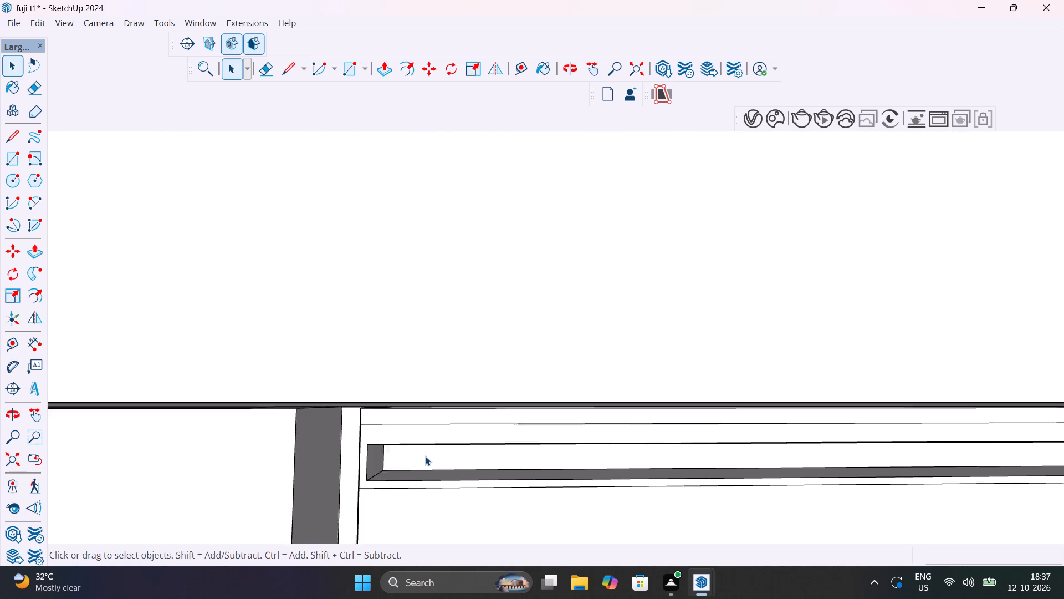
{"action": "scroll", "coordinate": [425, 456], "scroll_direction": "down", "scroll_amount": 16}
{"action": "middle_click_drag", "start_coordinate": [460, 503], "coordinate": [385, 456]}
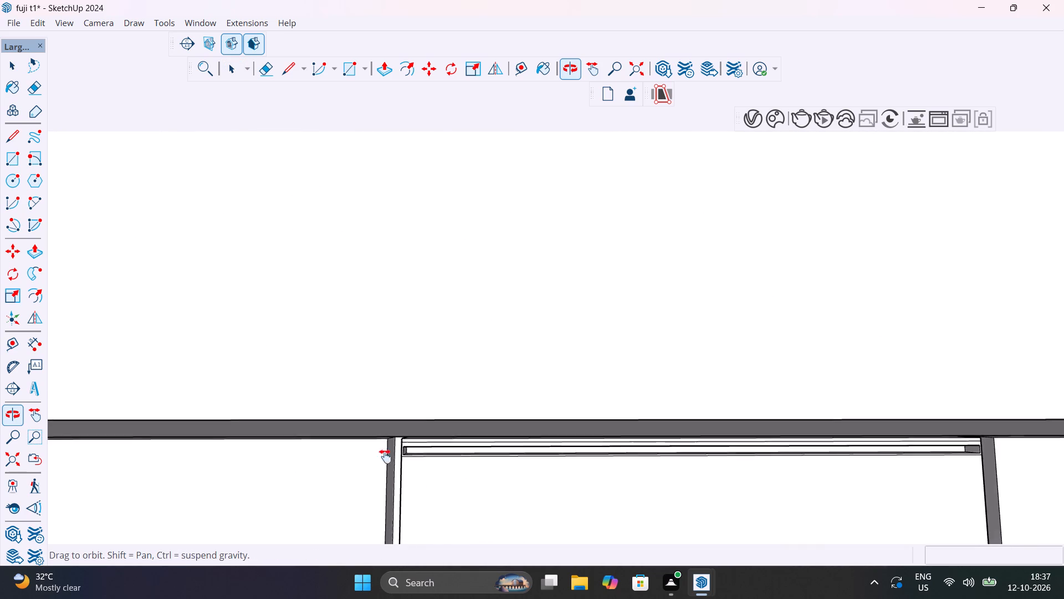
{"action": "middle_click_drag", "start_coordinate": [385, 456], "coordinate": [321, 456]}
{"action": "scroll", "coordinate": [323, 448], "scroll_direction": "down", "scroll_amount": 5}
{"action": "middle_click_drag", "start_coordinate": [341, 469], "coordinate": [341, 372], "text": "shift"}
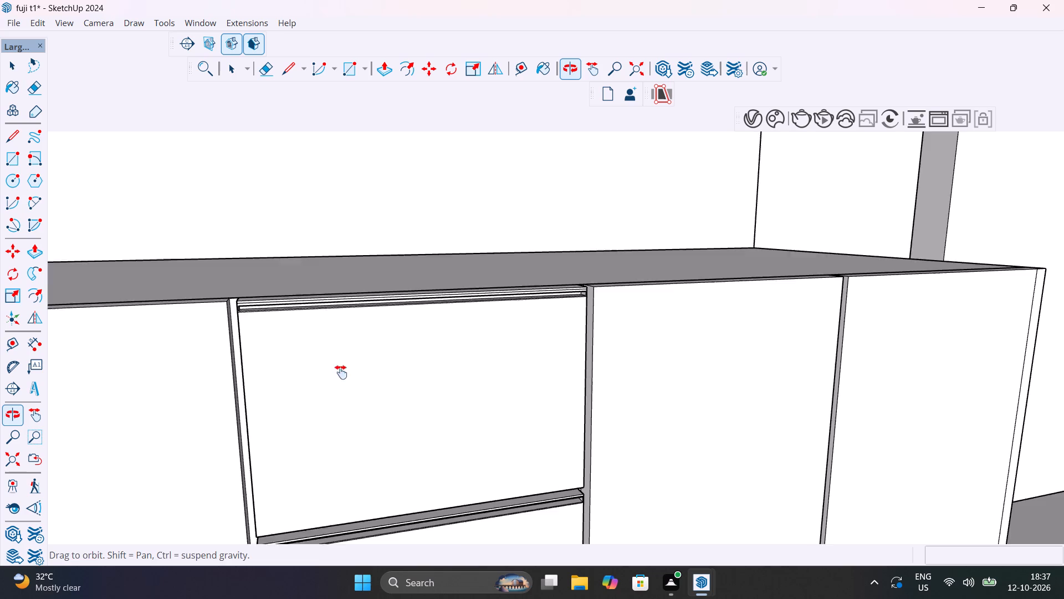
{"action": "middle_click_drag", "start_coordinate": [341, 372], "coordinate": [391, 281], "text": "shift"}
Open the counter for editing and copy the upper front edge of the bottom drawer's groove 1/4" inward along the recess depth.
{"action": "scroll", "coordinate": [329, 458], "scroll_direction": "up", "scroll_amount": 17}
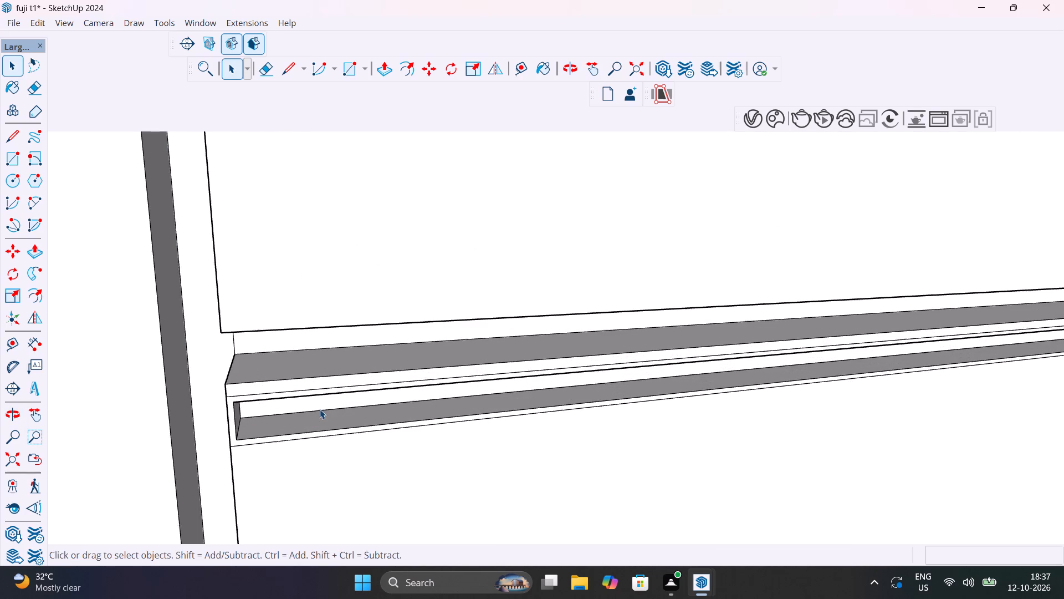
{"action": "scroll", "coordinate": [273, 397], "scroll_direction": "up", "scroll_amount": 11}
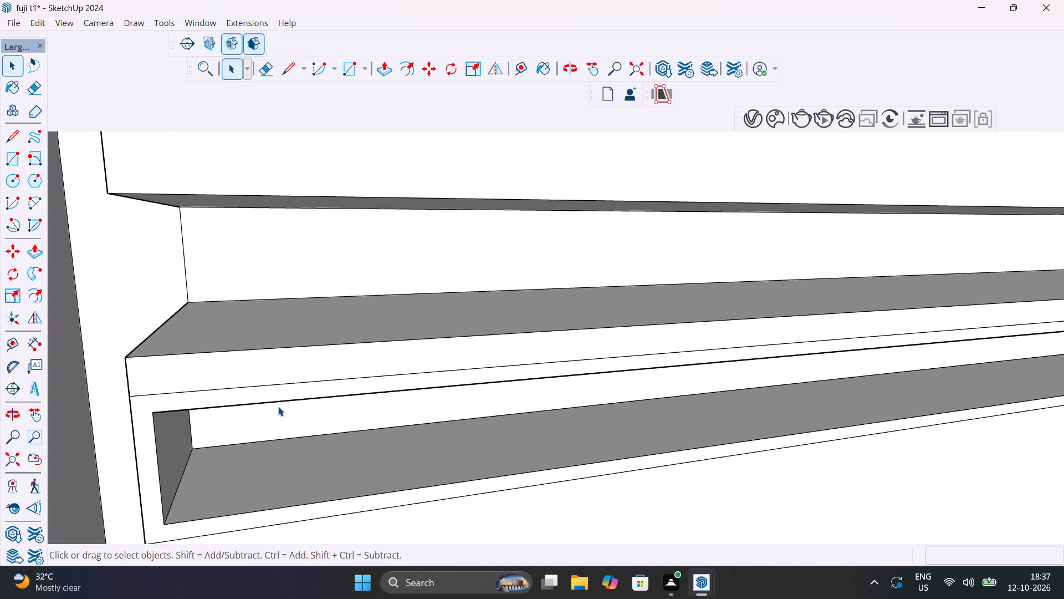
{"action": "middle_click_drag", "start_coordinate": [278, 406], "coordinate": [214, 256]}
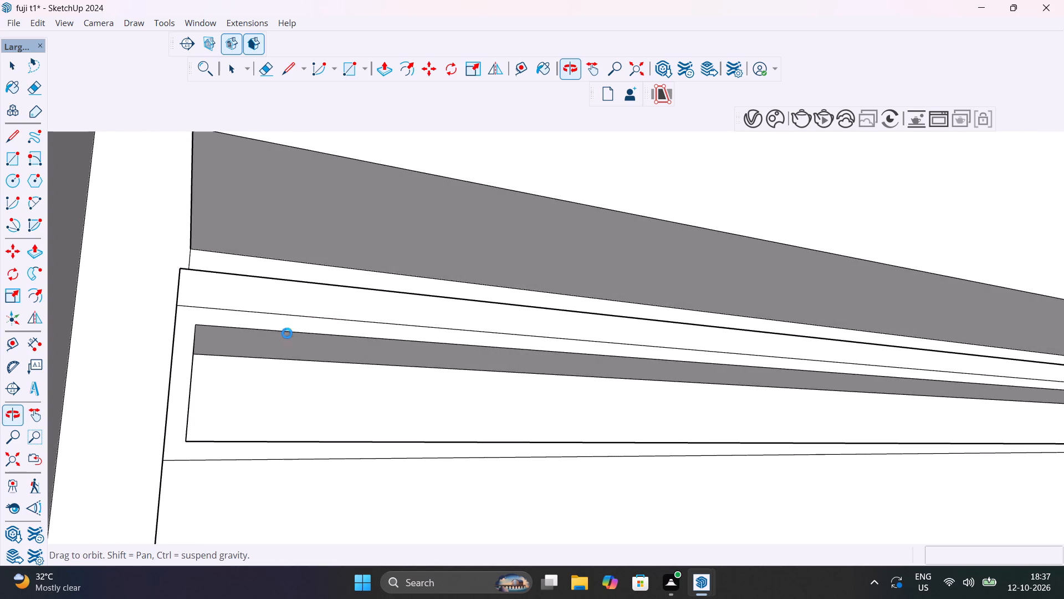
{"action": "double_click", "coordinate": [273, 332]}
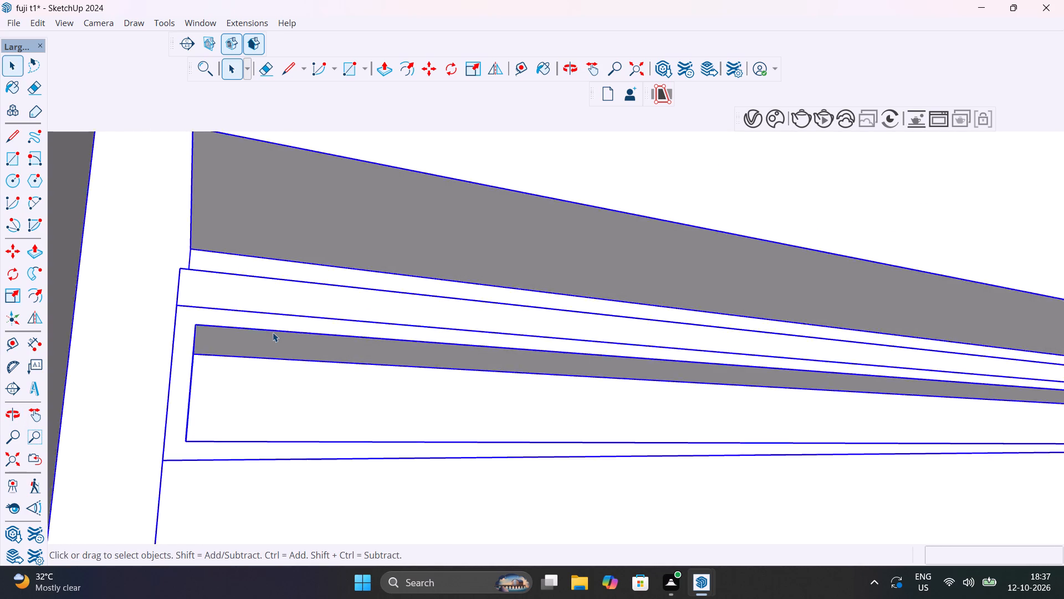
{"action": "left_click", "coordinate": [273, 332]}
{"action": "scroll", "coordinate": [273, 332], "scroll_direction": "down", "scroll_amount": 20}
{"action": "scroll", "coordinate": [273, 332], "scroll_direction": "down", "scroll_amount": 1}
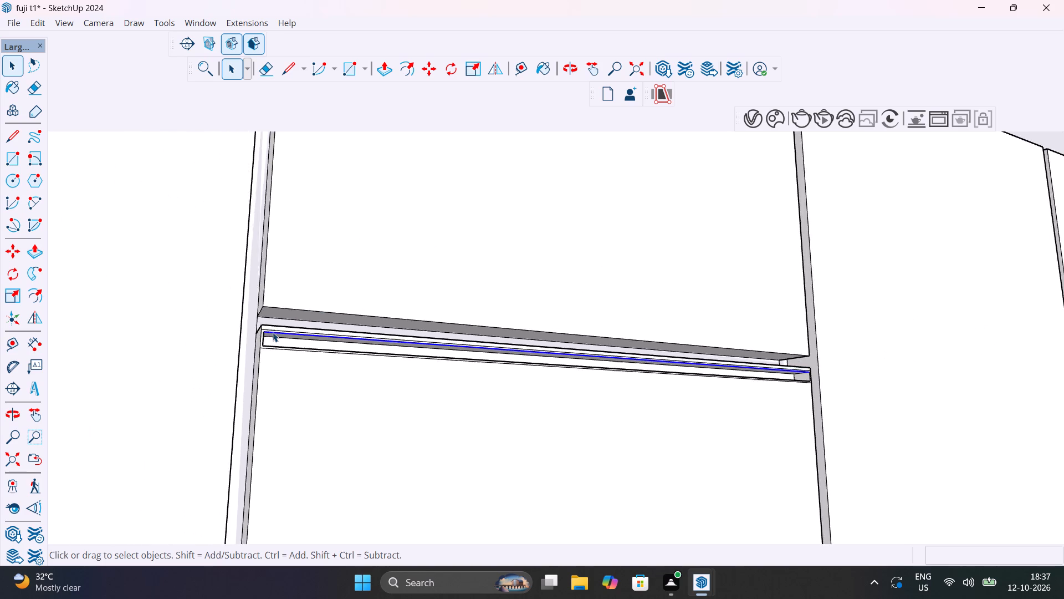
{"action": "scroll", "coordinate": [273, 332], "scroll_direction": "down", "scroll_amount": 20}
{"action": "scroll", "coordinate": [273, 332], "scroll_direction": "down", "scroll_amount": 2}
{"action": "scroll", "coordinate": [283, 434], "scroll_direction": "up", "scroll_amount": 12}
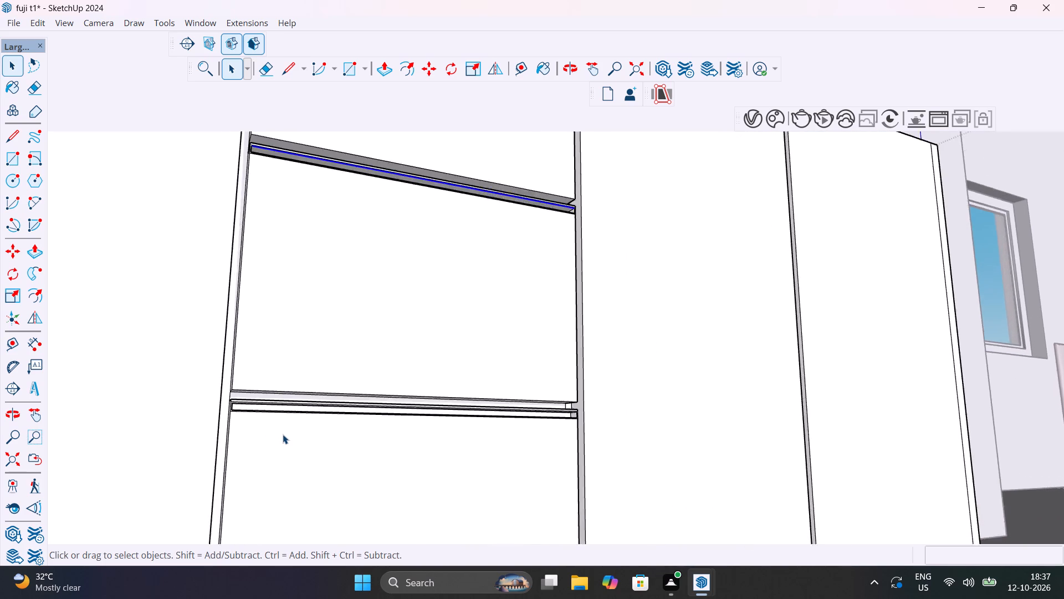
{"action": "scroll", "coordinate": [283, 434], "scroll_direction": "up", "scroll_amount": 9}
{"action": "scroll", "coordinate": [149, 362], "scroll_direction": "up", "scroll_amount": 17}
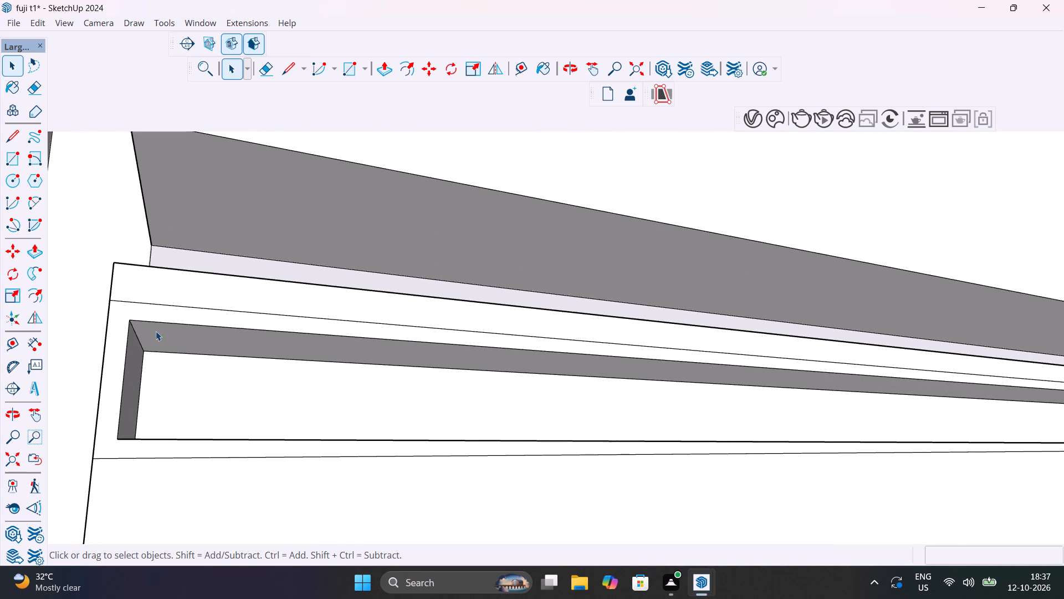
{"action": "left_click", "coordinate": [157, 322], "text": "shift"}
{"action": "key", "text": "m"}
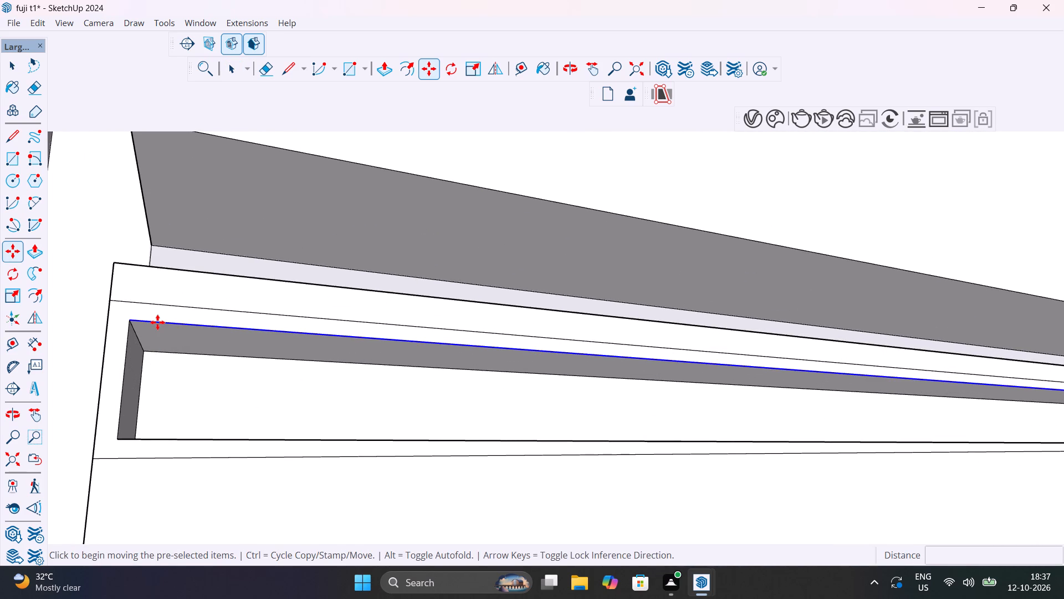
{"action": "left_click", "coordinate": [131, 321]}
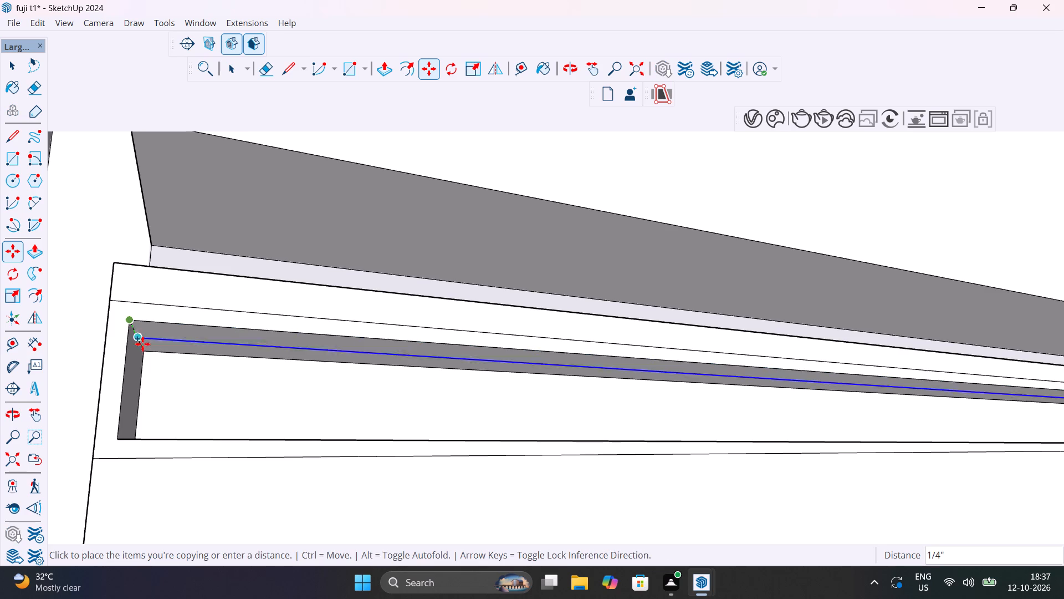
{"action": "scroll", "coordinate": [141, 341], "scroll_direction": "up", "scroll_amount": 11}
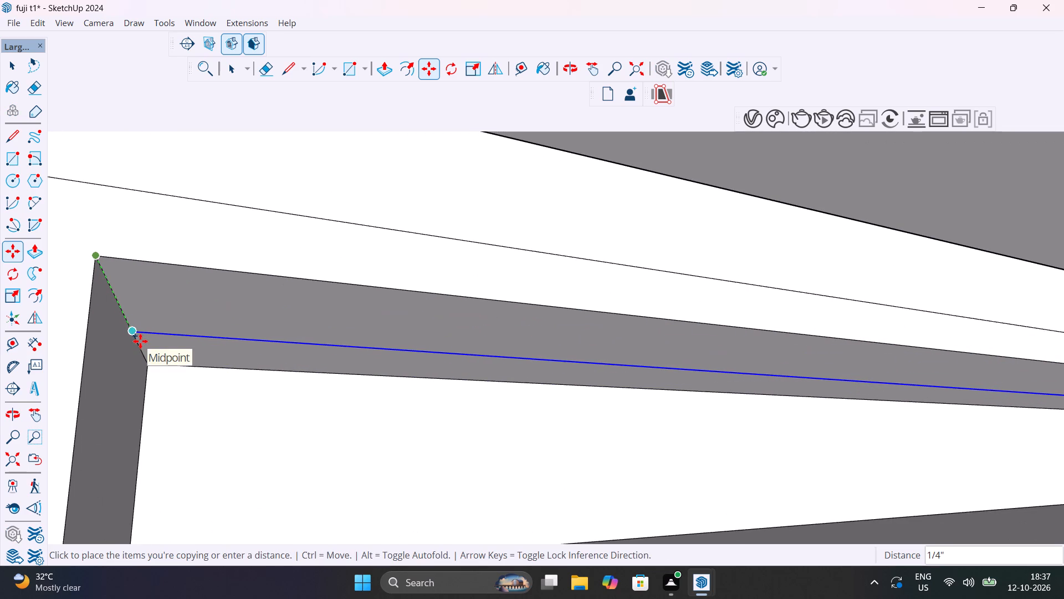
{"action": "left_click", "coordinate": [131, 335]}
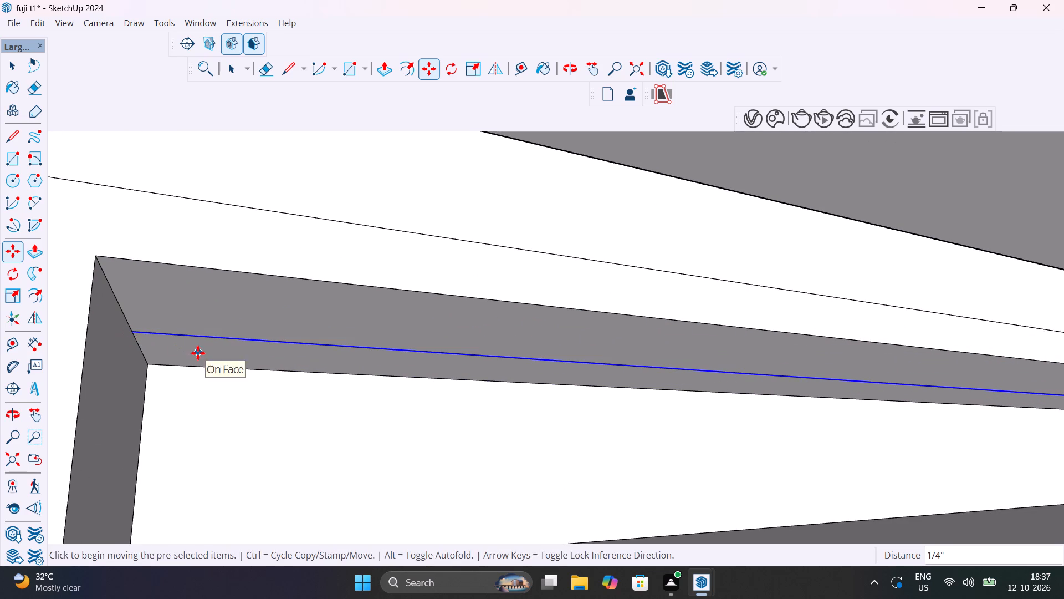
{"action": "key", "text": "space"}
{"action": "left_click", "coordinate": [198, 353]}
{"action": "left_click", "coordinate": [236, 313]}
Pull the front strip of the middle drawer groove's upper face down about 1/16" with Push/Pull to form a lip.
{"action": "scroll", "coordinate": [237, 313], "scroll_direction": "down", "scroll_amount": 7}
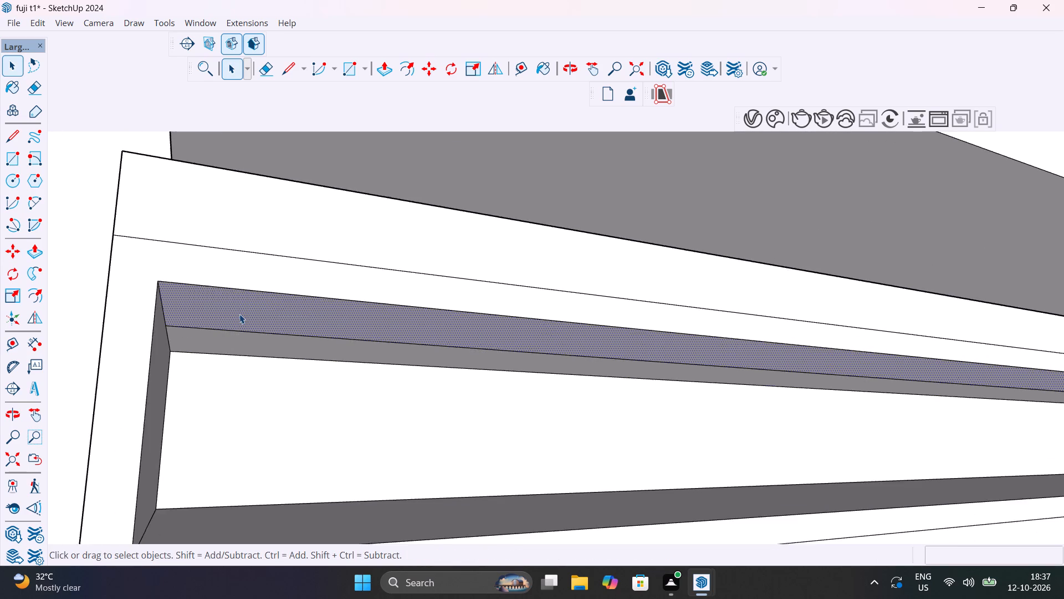
{"action": "scroll", "coordinate": [239, 314], "scroll_direction": "down", "scroll_amount": 20}
{"action": "scroll", "coordinate": [260, 294], "scroll_direction": "down", "scroll_amount": 7}
{"action": "middle_click_drag", "start_coordinate": [264, 291], "coordinate": [269, 384], "text": "shift"}
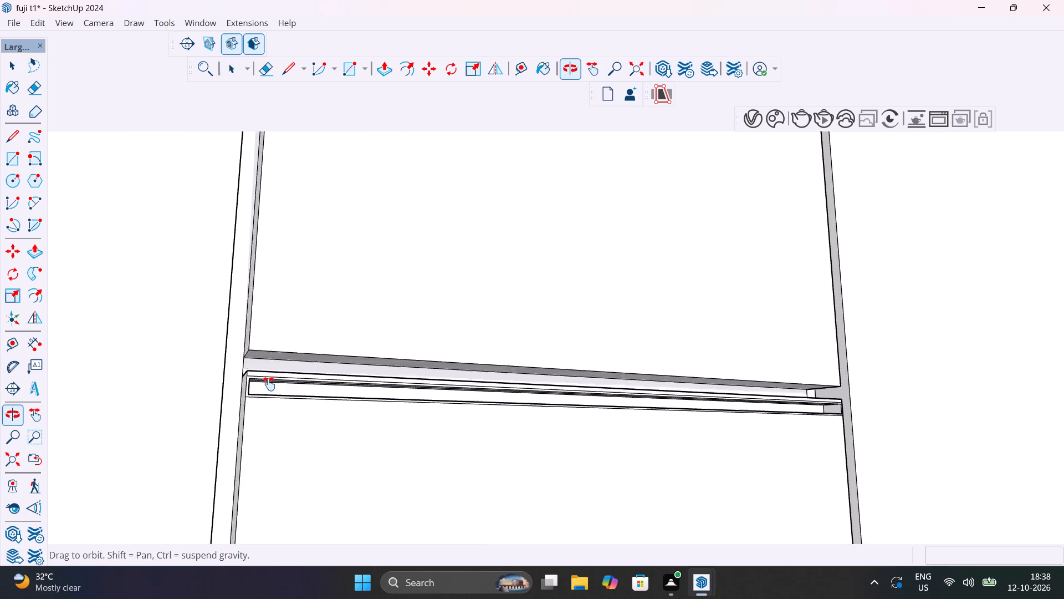
{"action": "middle_click_drag", "start_coordinate": [269, 384], "coordinate": [288, 598], "text": "shift"}
{"action": "scroll", "coordinate": [399, 158], "scroll_direction": "down", "scroll_amount": 1, "text": "shift"}
{"action": "middle_click_drag", "start_coordinate": [401, 159], "coordinate": [411, 297], "text": "shift"}
{"action": "scroll", "coordinate": [339, 227], "scroll_direction": "up", "scroll_amount": 3, "text": "shift"}
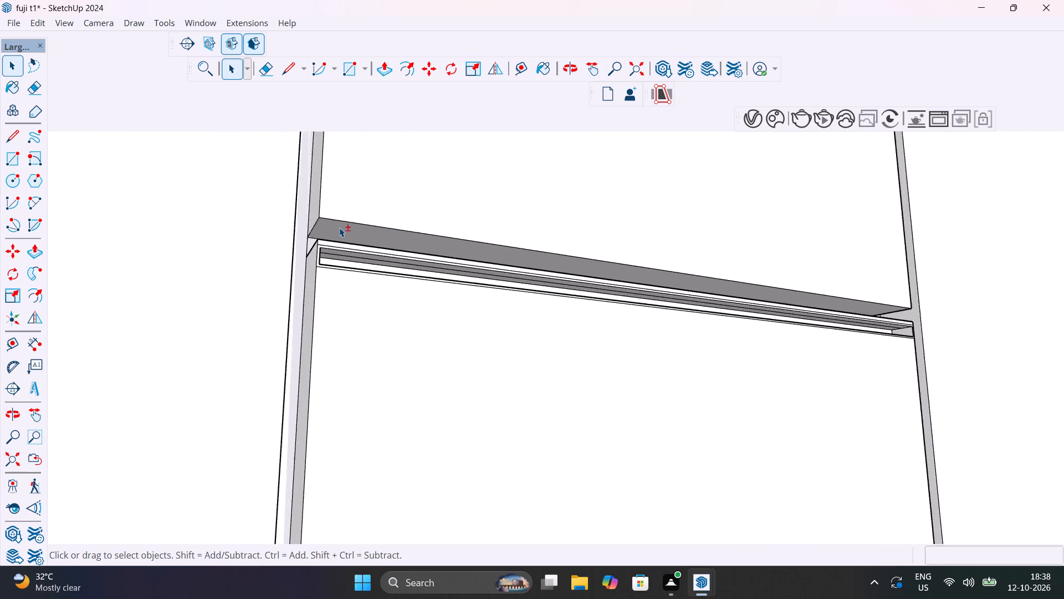
{"action": "scroll", "coordinate": [339, 227], "scroll_direction": "up", "scroll_amount": 16, "text": "shift"}
{"action": "scroll", "coordinate": [298, 318], "scroll_direction": "up", "scroll_amount": 1, "text": "shift"}
{"action": "middle_click_drag", "start_coordinate": [298, 318], "coordinate": [300, 258], "text": "shift"}
{"action": "scroll", "coordinate": [300, 258], "scroll_direction": "up", "scroll_amount": 1, "text": "shift"}
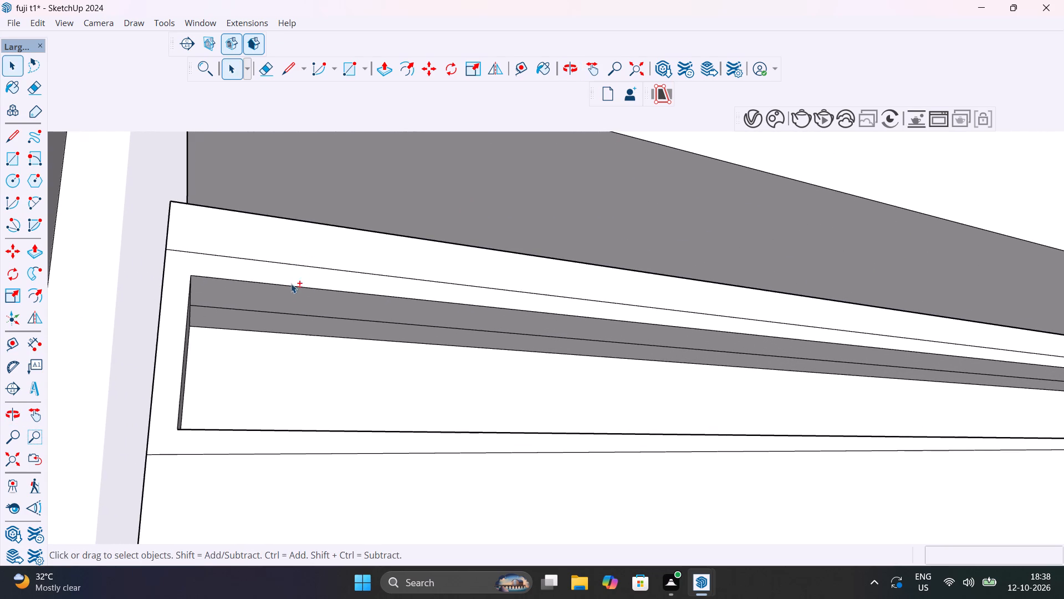
{"action": "left_click", "coordinate": [290, 295], "text": "shift"}
{"action": "key", "text": "p"}
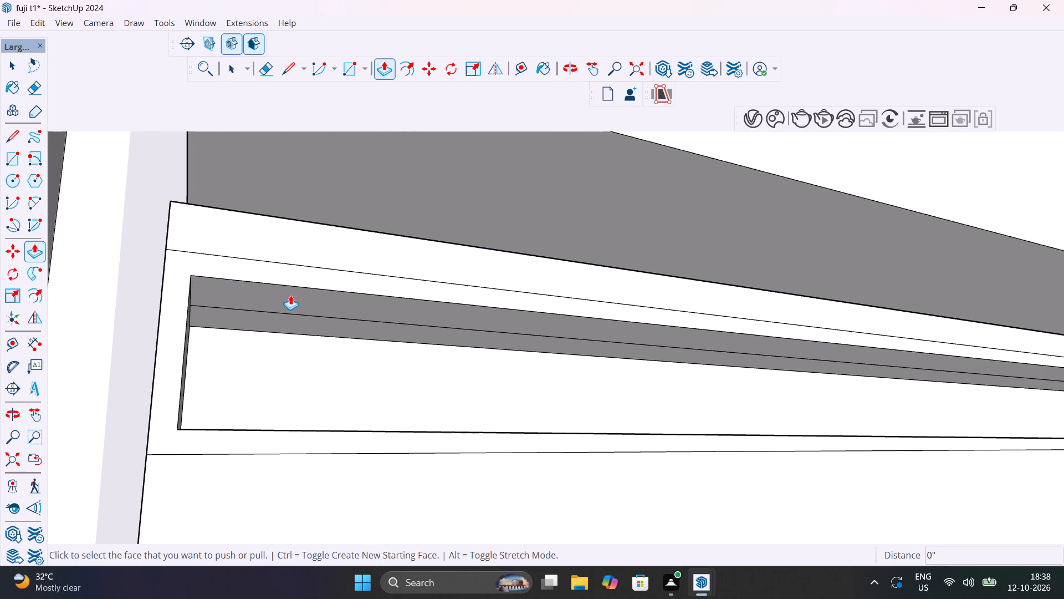
{"action": "left_click", "coordinate": [290, 295]}
{"action": "left_click", "coordinate": [291, 300]}
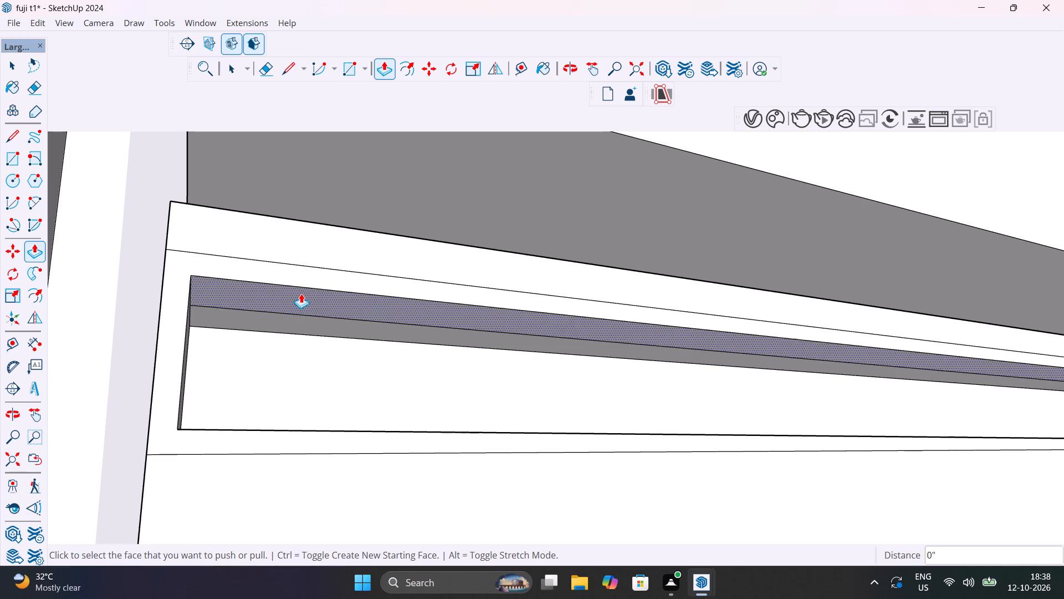
{"action": "scroll", "coordinate": [402, 342], "scroll_direction": "down", "scroll_amount": 1}
{"action": "middle_click_drag", "start_coordinate": [408, 344], "coordinate": [513, 363]}
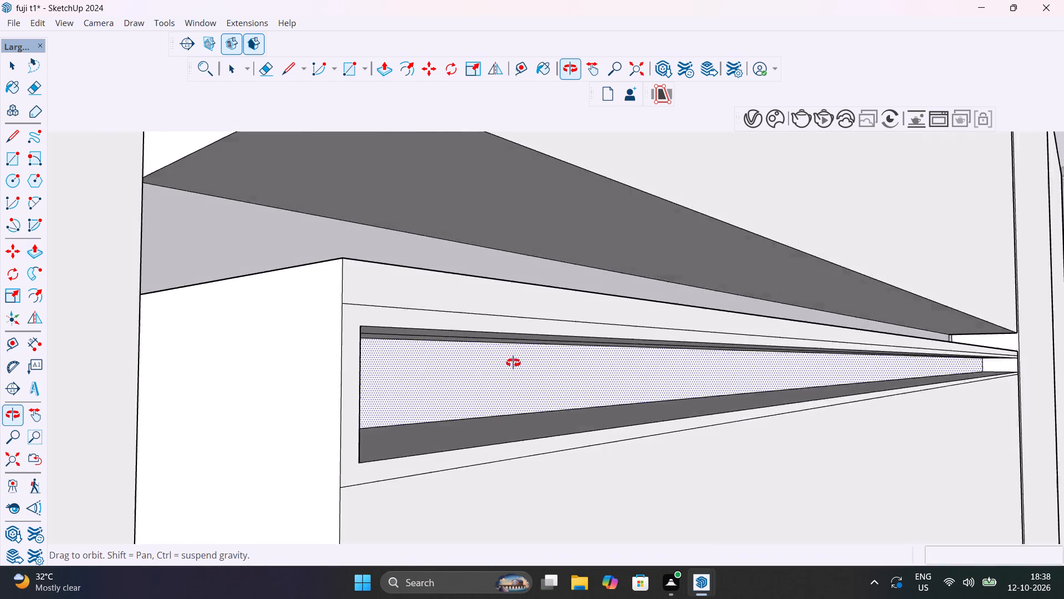
{"action": "middle_click_drag", "start_coordinate": [513, 363], "coordinate": [516, 354]}
{"action": "left_click", "coordinate": [486, 320]}
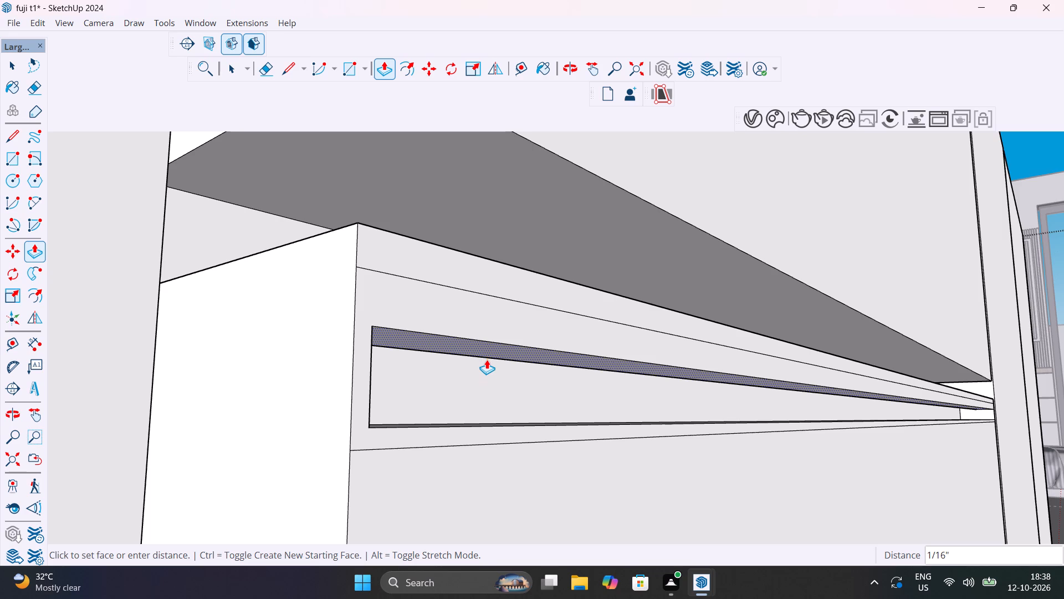
{"action": "left_click", "coordinate": [487, 359]}
Repeat the same 1/16" Push/Pull on the front strip of the bottom drawer groove's upper face.
{"action": "scroll", "coordinate": [487, 359], "scroll_direction": "down", "scroll_amount": 7}
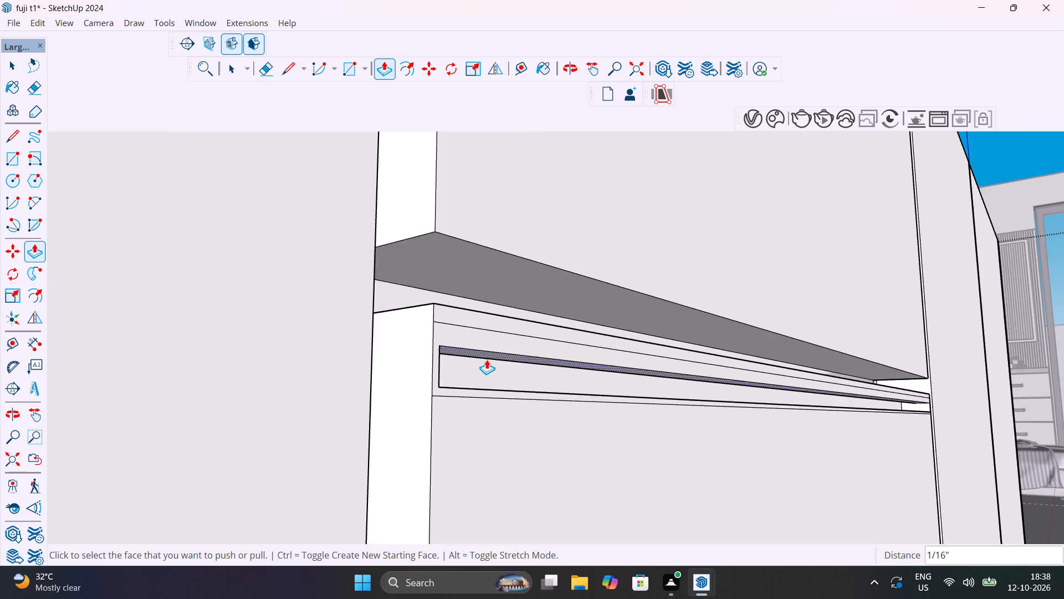
{"action": "scroll", "coordinate": [487, 359], "scroll_direction": "down", "scroll_amount": 14}
{"action": "middle_click_drag", "start_coordinate": [518, 407], "coordinate": [265, 87]}
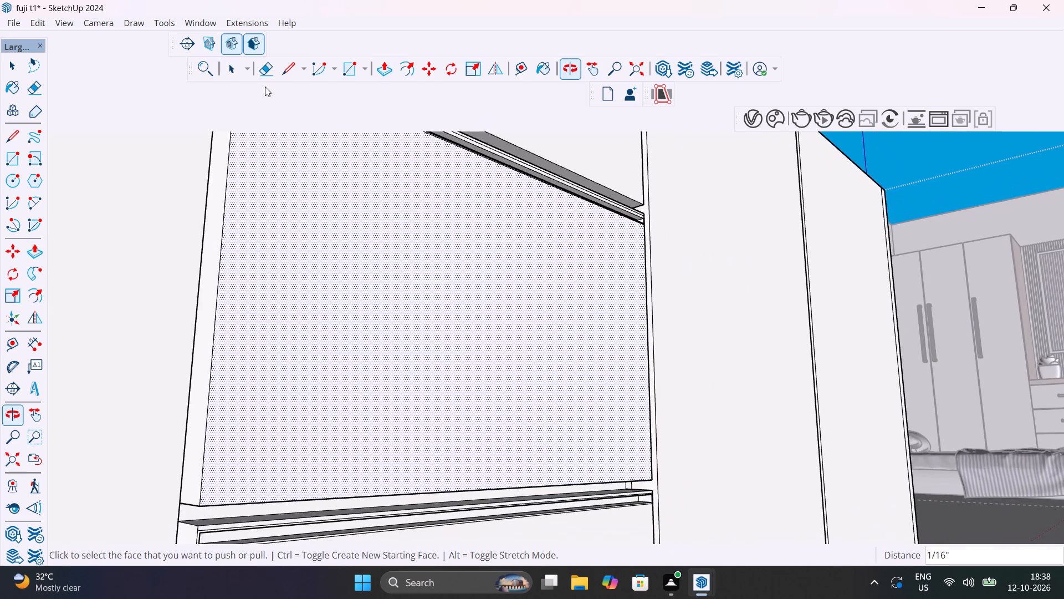
{"action": "scroll", "coordinate": [319, 311], "scroll_direction": "down", "scroll_amount": 4}
{"action": "scroll", "coordinate": [265, 453], "scroll_direction": "up", "scroll_amount": 12}
{"action": "middle_click_drag", "start_coordinate": [258, 461], "coordinate": [280, 363]}
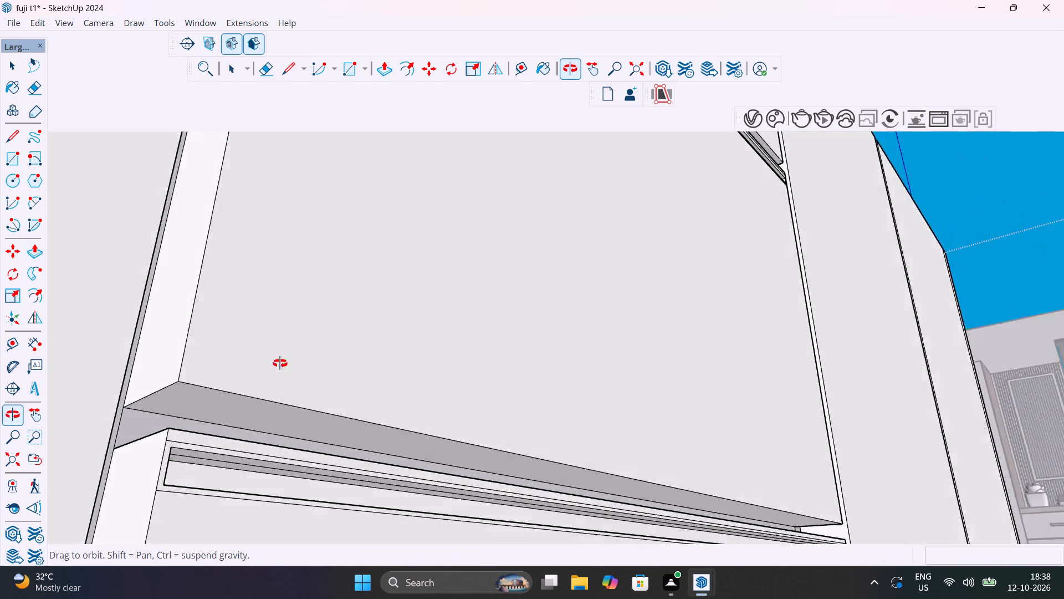
{"action": "middle_click_drag", "start_coordinate": [280, 363], "coordinate": [304, 290]}
{"action": "scroll", "coordinate": [304, 290], "scroll_direction": "up", "scroll_amount": 1}
{"action": "scroll", "coordinate": [240, 372], "scroll_direction": "up", "scroll_amount": 10}
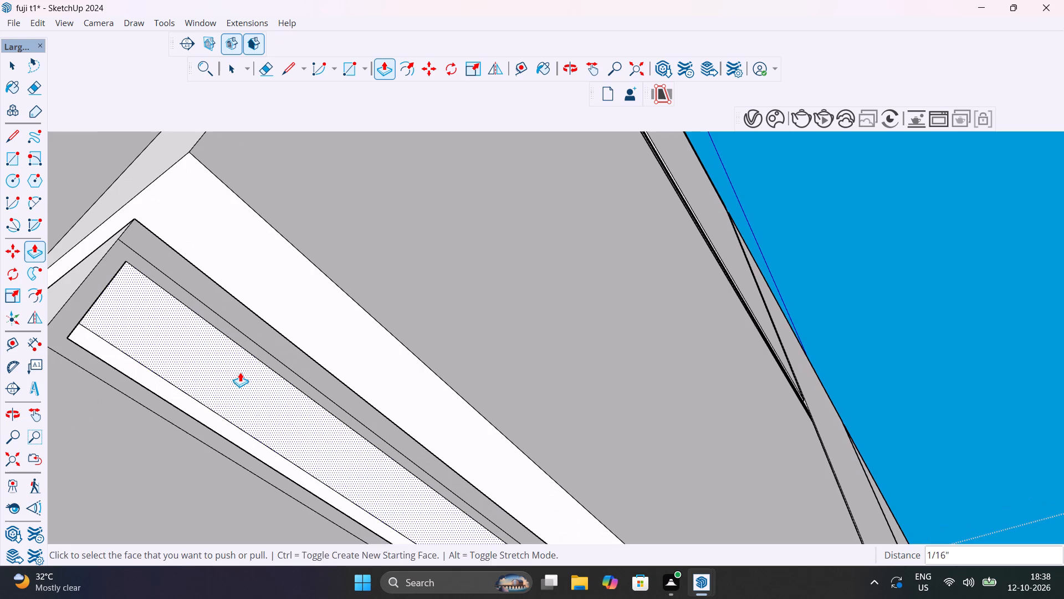
{"action": "double_click", "coordinate": [240, 372]}
{"action": "scroll", "coordinate": [240, 372], "scroll_direction": "down", "scroll_amount": 6}
{"action": "middle_click_drag", "start_coordinate": [245, 370], "coordinate": [222, 455]}
{"action": "key", "text": "space"}
Delete the horizontal line just above the groove on the bottom drawer's front.
{"action": "scroll", "coordinate": [268, 363], "scroll_direction": "down", "scroll_amount": 15}
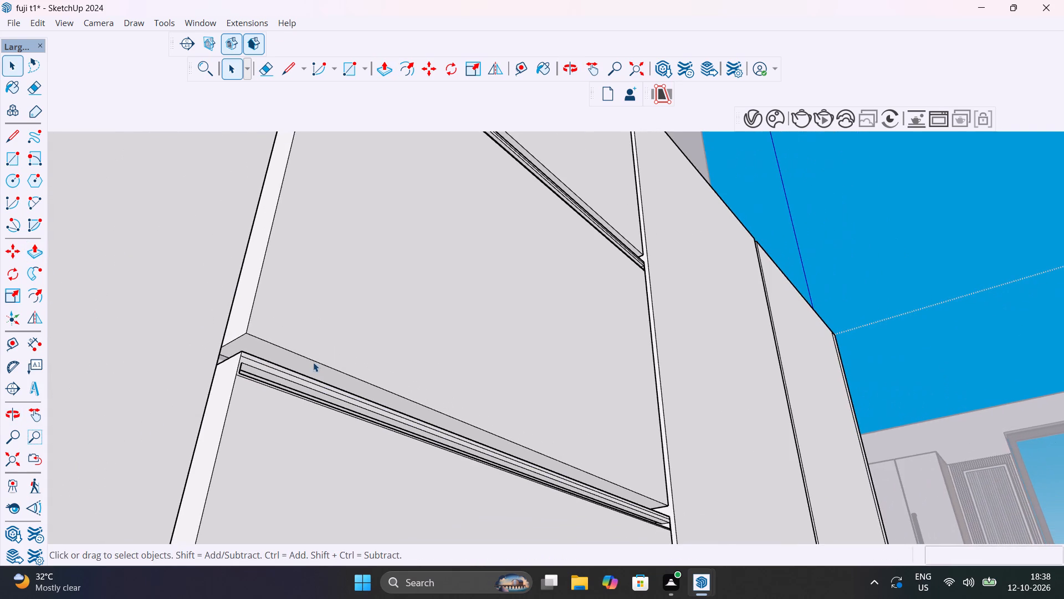
{"action": "middle_click_drag", "start_coordinate": [313, 362], "coordinate": [270, 454]}
{"action": "scroll", "coordinate": [266, 390], "scroll_direction": "up", "scroll_amount": 11}
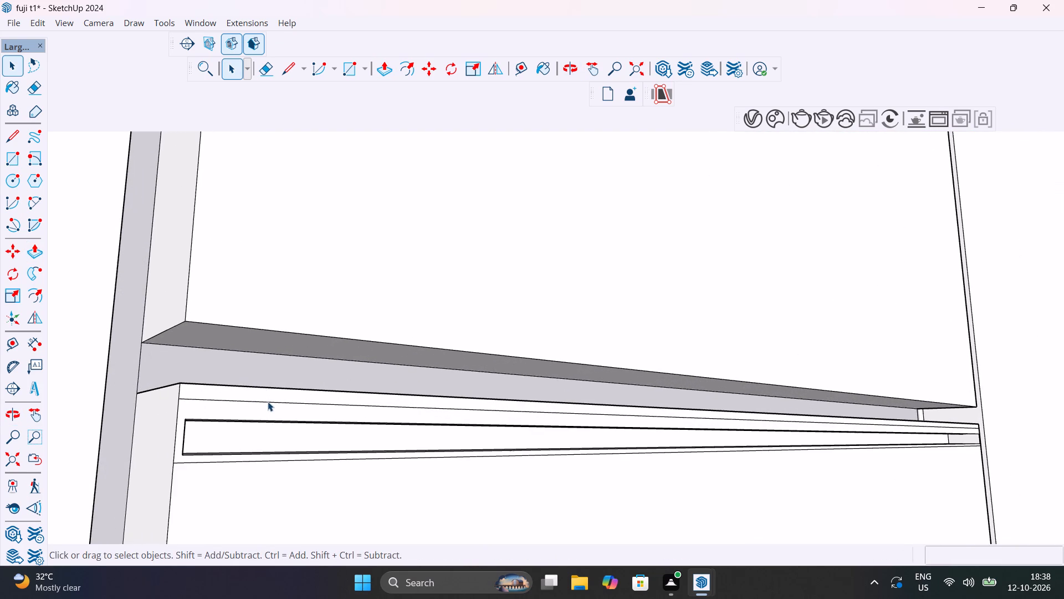
{"action": "left_click", "coordinate": [268, 402]}
{"action": "key", "text": "Delete"}
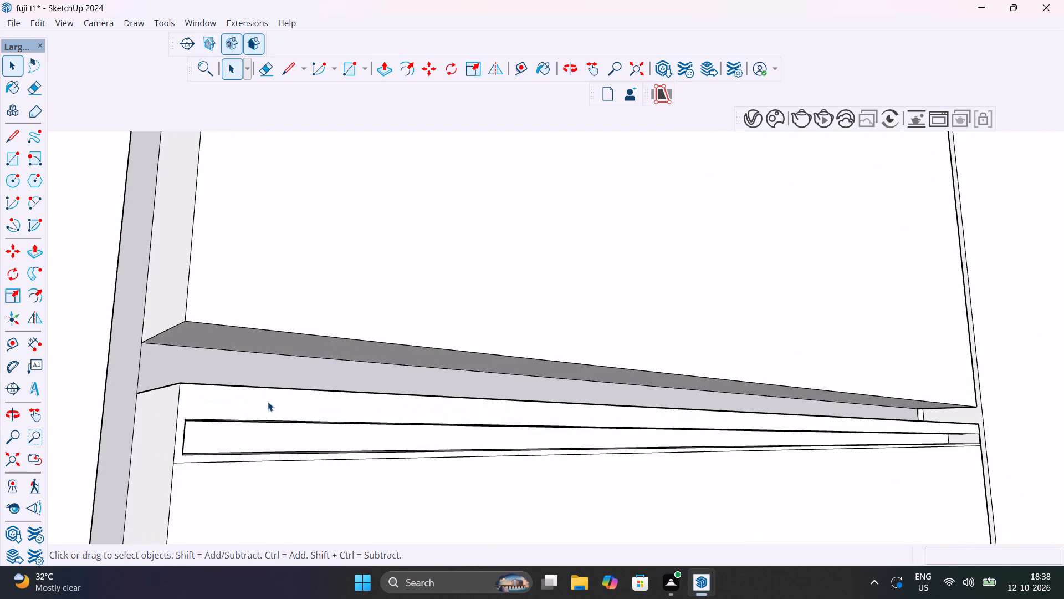
Delete the horizontal line just above the groove on the middle drawer's front.
{"action": "scroll", "coordinate": [268, 402], "scroll_direction": "down", "scroll_amount": 8}
{"action": "scroll", "coordinate": [278, 397], "scroll_direction": "up", "scroll_amount": 1}
{"action": "middle_click_drag", "start_coordinate": [278, 397], "coordinate": [237, 551]}
{"action": "scroll", "coordinate": [260, 399], "scroll_direction": "down", "scroll_amount": 1}
{"action": "middle_click_drag", "start_coordinate": [260, 399], "coordinate": [305, 598], "text": "shift"}
{"action": "scroll", "coordinate": [306, 434], "scroll_direction": "down", "scroll_amount": 14}
{"action": "middle_click_drag", "start_coordinate": [305, 339], "coordinate": [332, 407], "text": "shift"}
{"action": "scroll", "coordinate": [315, 353], "scroll_direction": "down", "scroll_amount": 1, "text": "shift"}
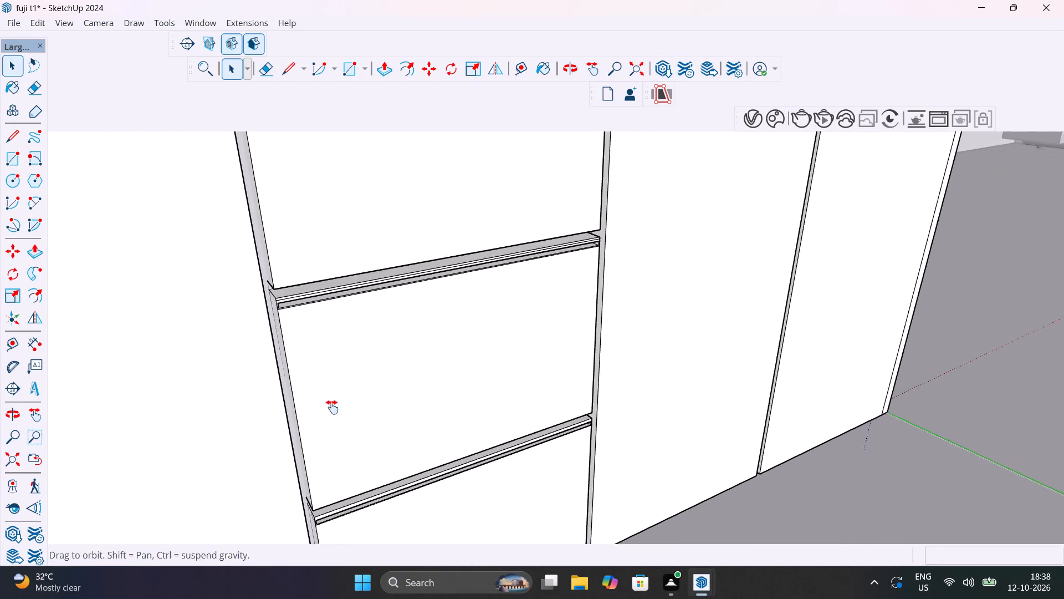
{"action": "middle_click_drag", "start_coordinate": [332, 407], "coordinate": [335, 433], "text": "shift"}
{"action": "scroll", "coordinate": [312, 339], "scroll_direction": "up", "scroll_amount": 18}
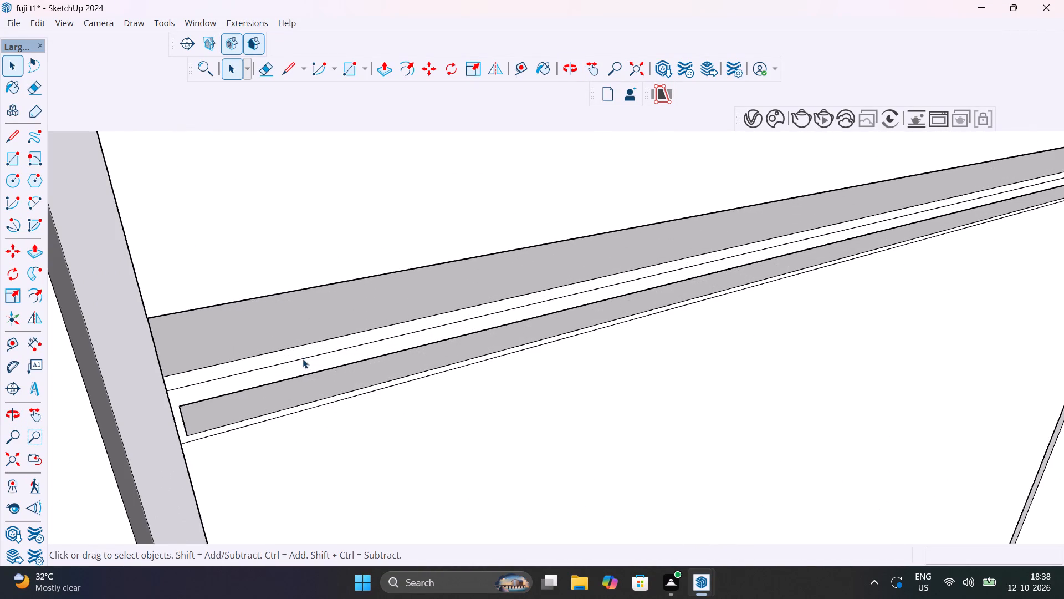
{"action": "left_click", "coordinate": [303, 359]}
{"action": "key", "text": "Delete"}
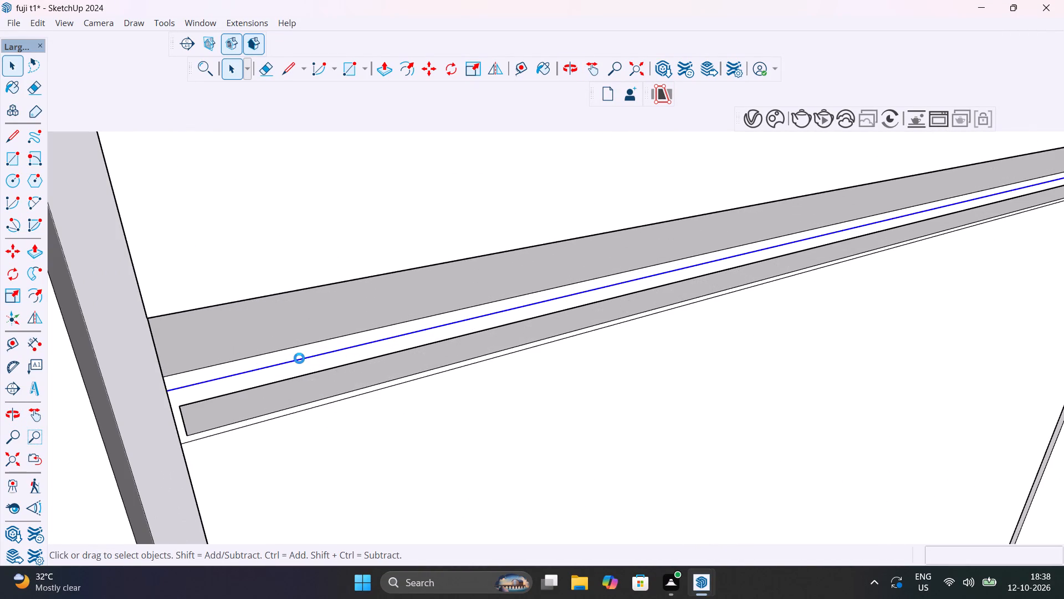
Delete the horizontal line just above the groove on the top drawer's front.
{"action": "scroll", "coordinate": [299, 358], "scroll_direction": "down", "scroll_amount": 9}
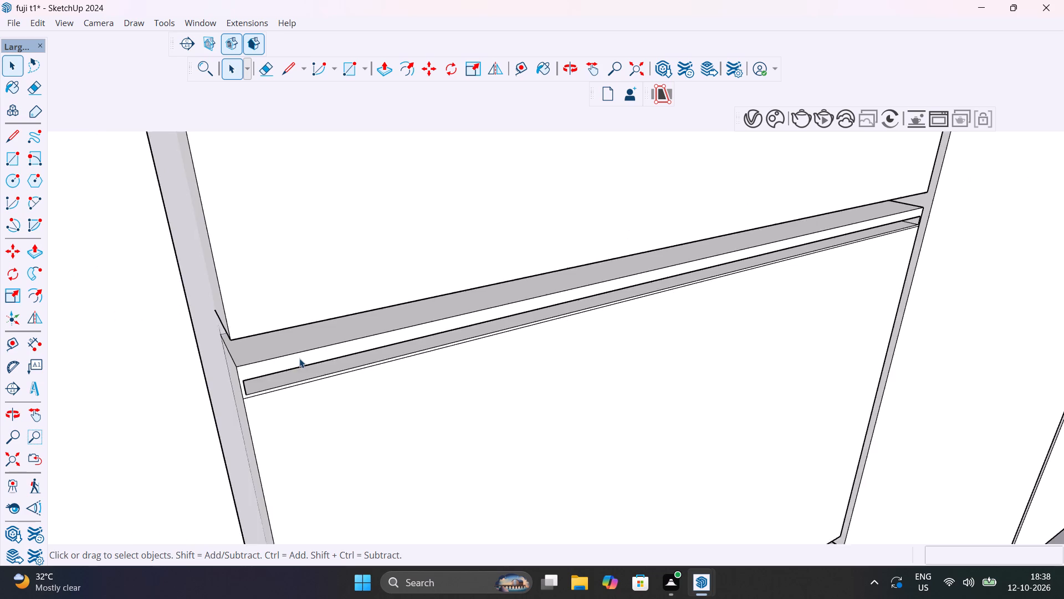
{"action": "scroll", "coordinate": [299, 358], "scroll_direction": "down", "scroll_amount": 15}
{"action": "middle_click_drag", "start_coordinate": [299, 358], "coordinate": [324, 494], "text": "shift"}
{"action": "scroll", "coordinate": [318, 316], "scroll_direction": "up", "scroll_amount": 4}
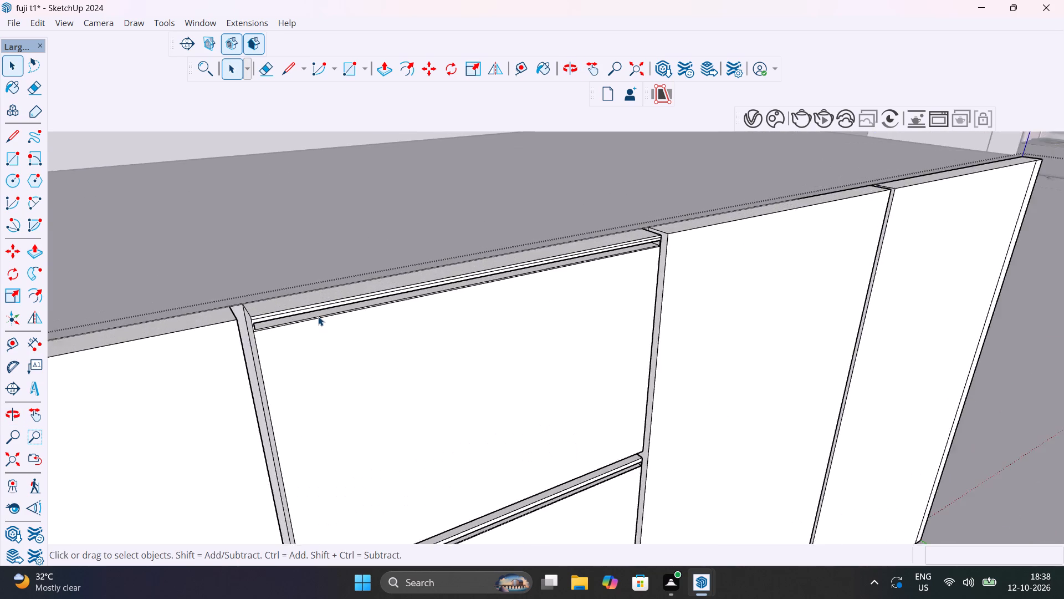
{"action": "scroll", "coordinate": [318, 316], "scroll_direction": "up", "scroll_amount": 12}
{"action": "left_click", "coordinate": [305, 288]}
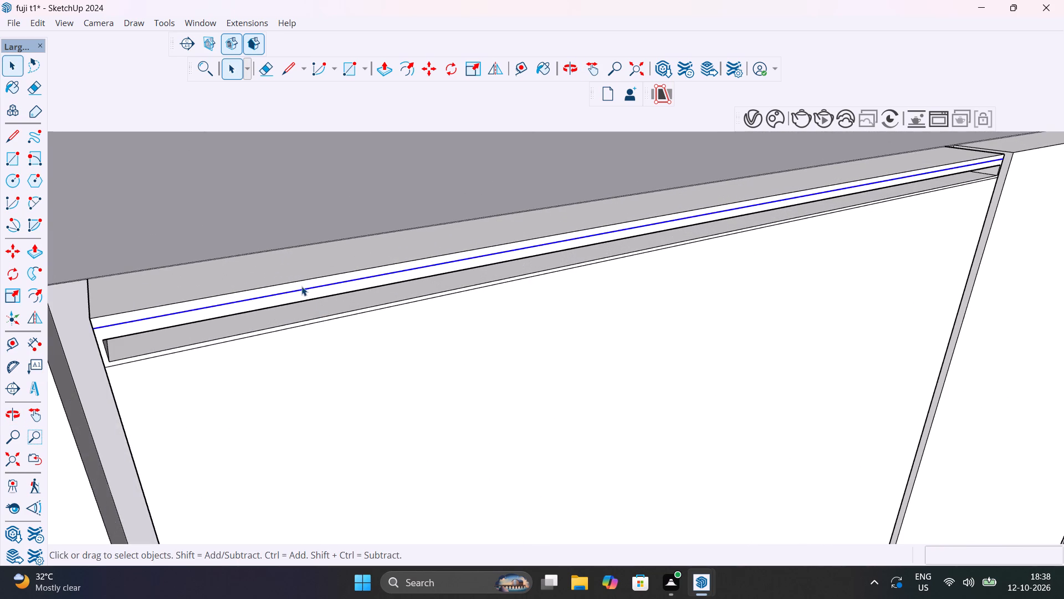
{"action": "key", "text": "Delete"}
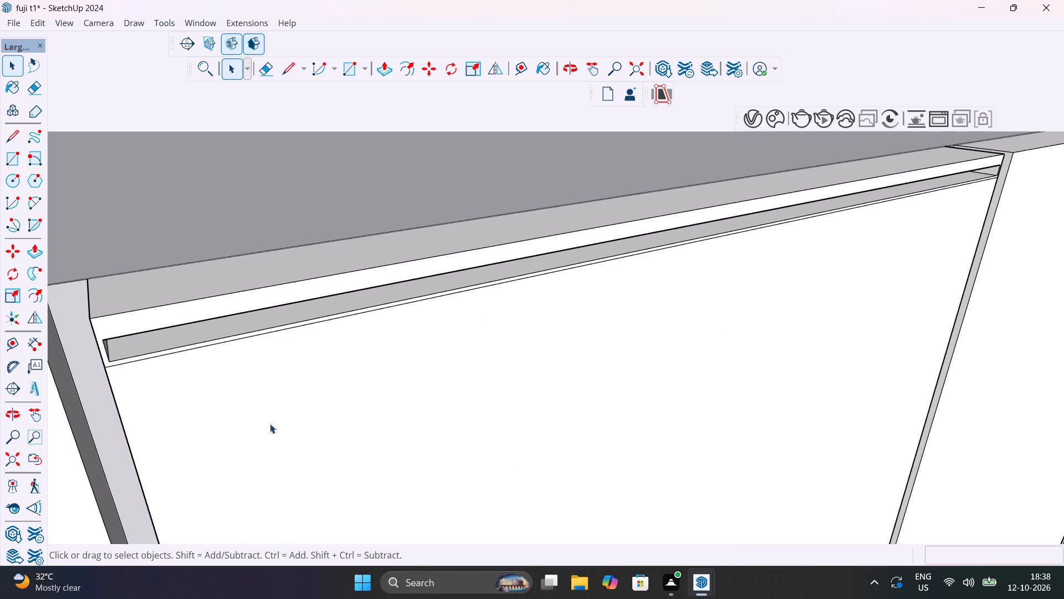
{"action": "scroll", "coordinate": [199, 349], "scroll_direction": "down", "scroll_amount": 6}
{"action": "scroll", "coordinate": [293, 351], "scroll_direction": "down", "scroll_amount": 1}
{"action": "middle_click_drag", "start_coordinate": [288, 347], "coordinate": [137, 245]}
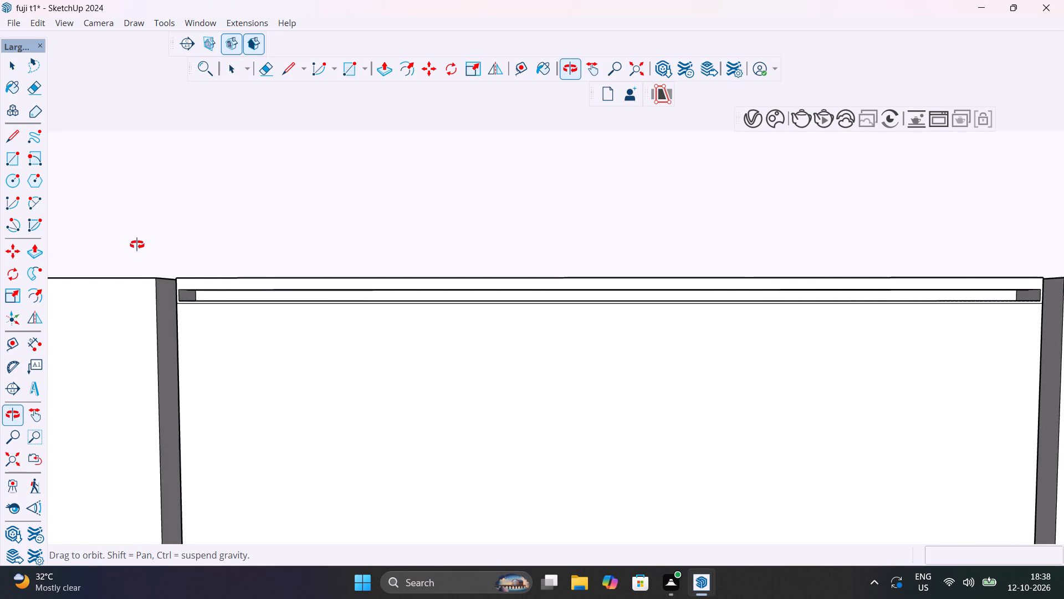
{"action": "middle_click_drag", "start_coordinate": [137, 245], "coordinate": [224, 326]}
{"action": "scroll", "coordinate": [233, 346], "scroll_direction": "down", "scroll_amount": 19}
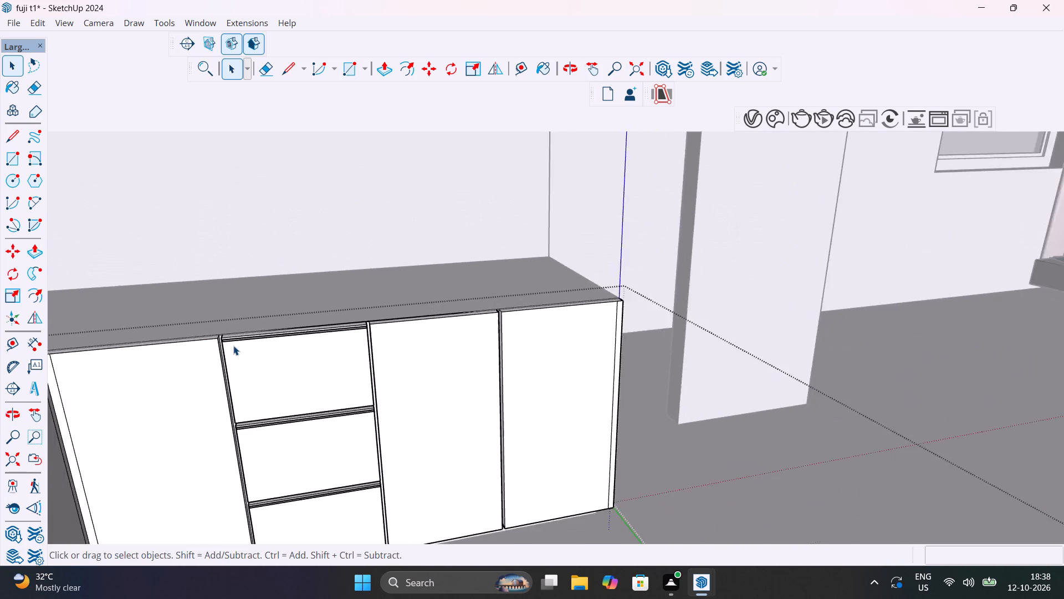
Close the counter group and examine both runs of the L-shaped counter, including its doors, drawers and top.
{"action": "scroll", "coordinate": [233, 346], "scroll_direction": "down", "scroll_amount": 20}
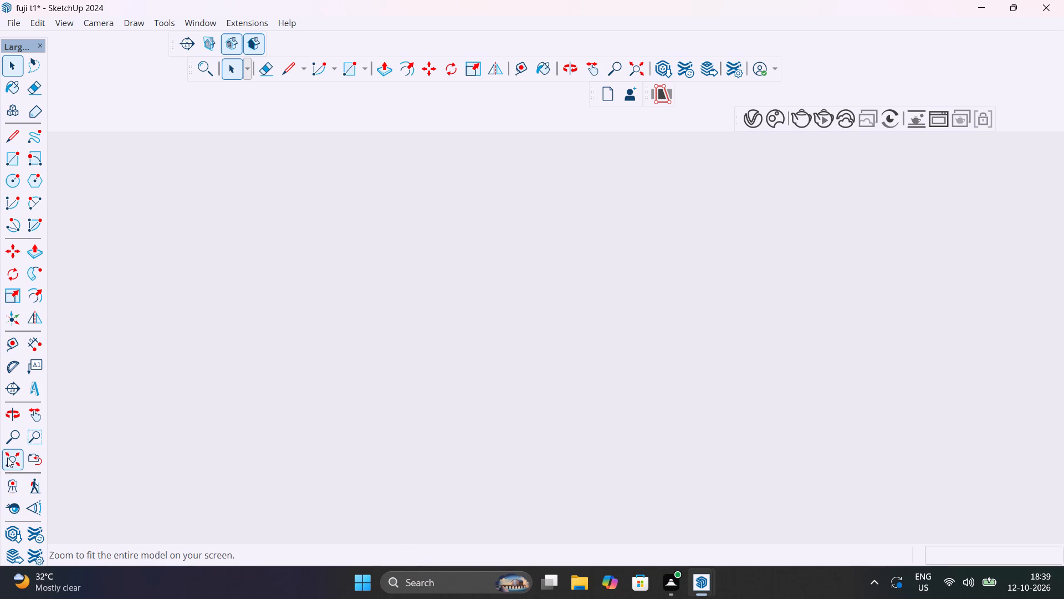
{"action": "left_click", "coordinate": [7, 456]}
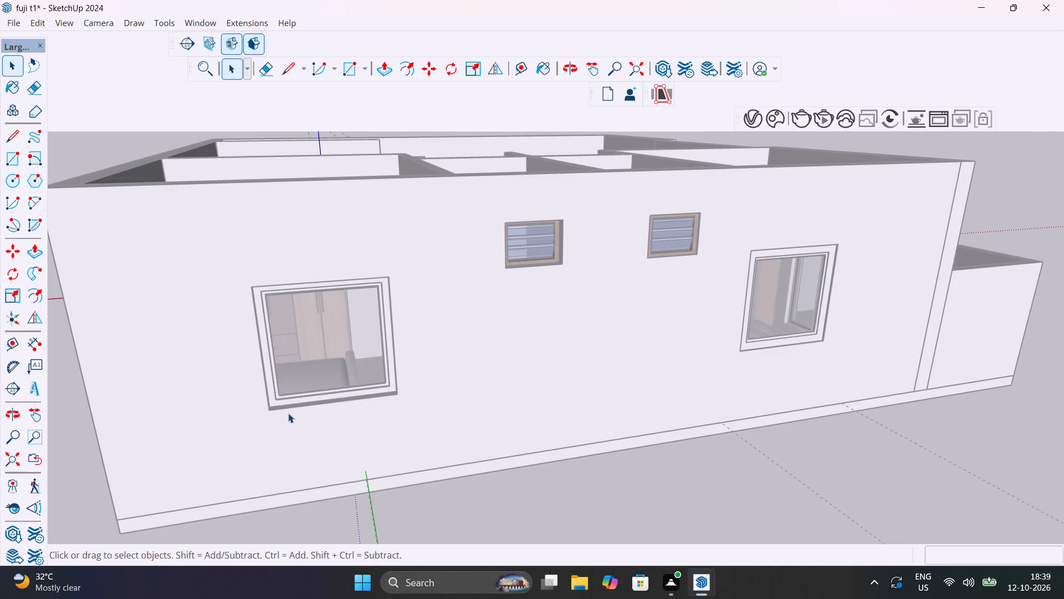
{"action": "left_click", "coordinate": [557, 502]}
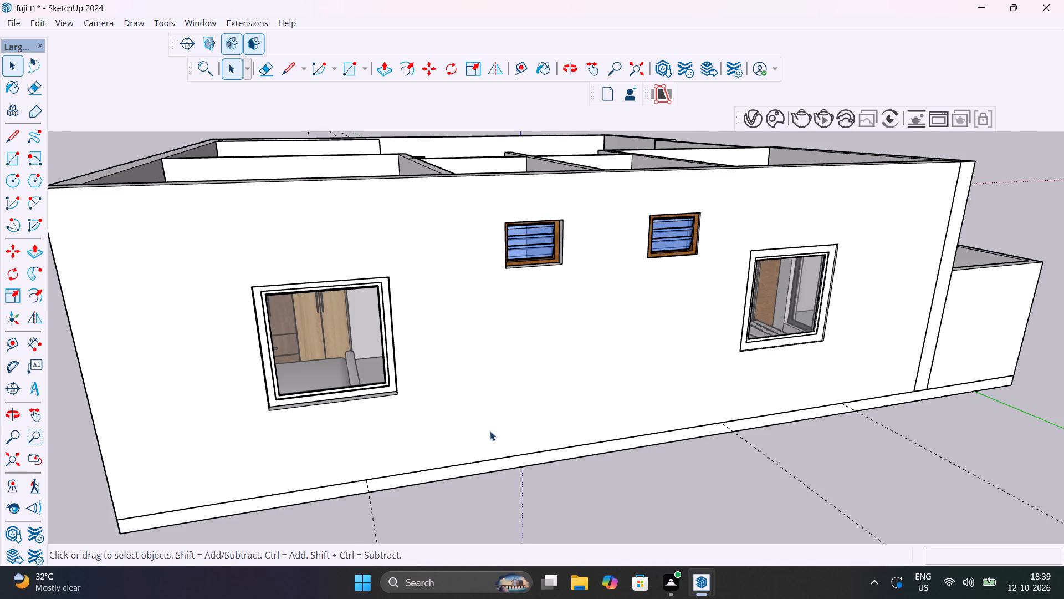
{"action": "middle_click_drag", "start_coordinate": [490, 431], "coordinate": [126, 598]}
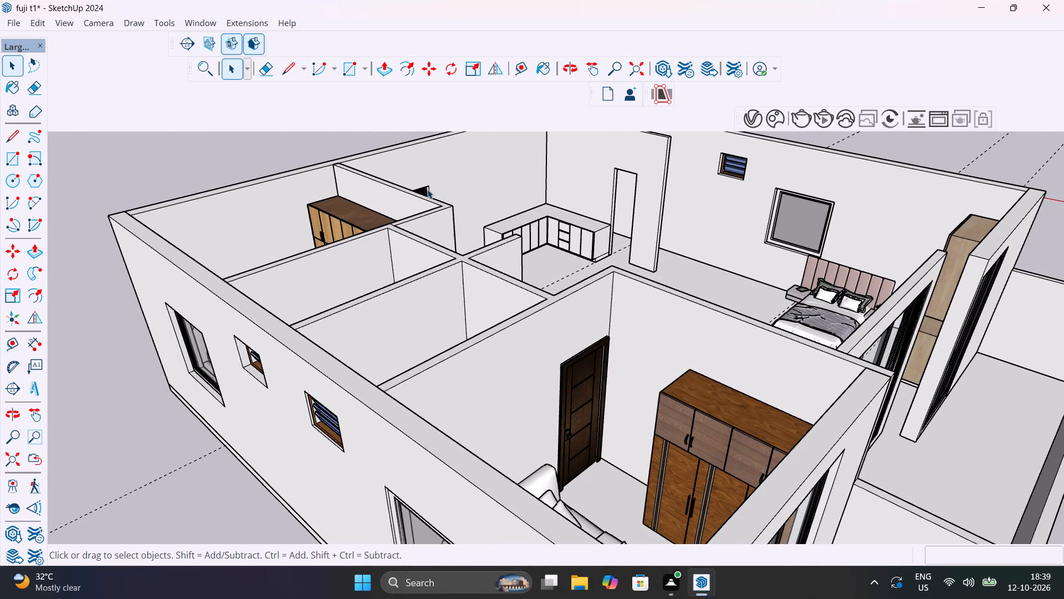
{"action": "scroll", "coordinate": [542, 199], "scroll_direction": "up", "scroll_amount": 20}
{"action": "scroll", "coordinate": [542, 199], "scroll_direction": "up", "scroll_amount": 4}
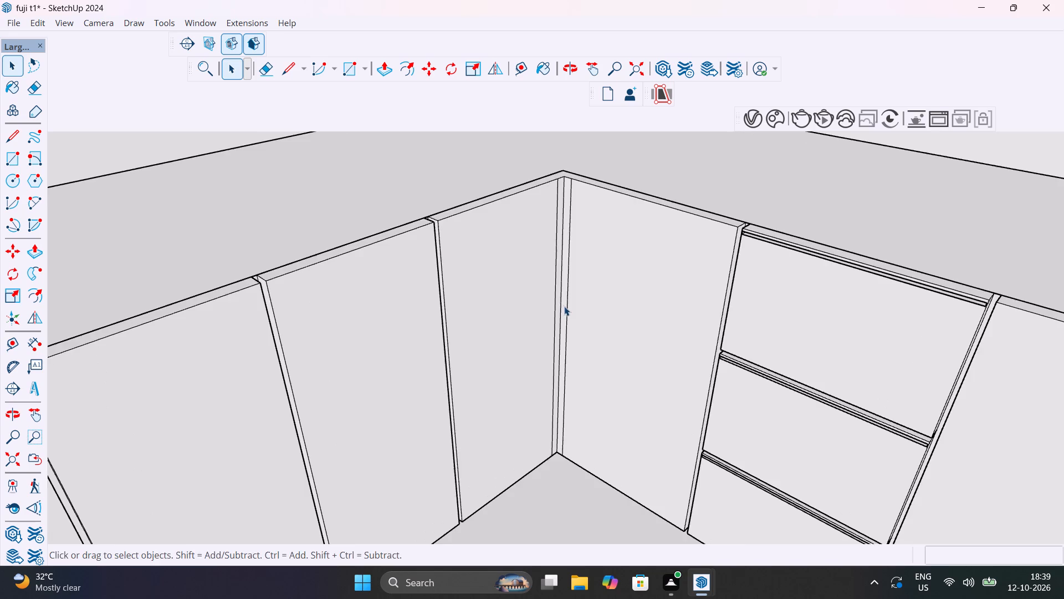
{"action": "middle_click_drag", "start_coordinate": [568, 304], "coordinate": [416, 344]}
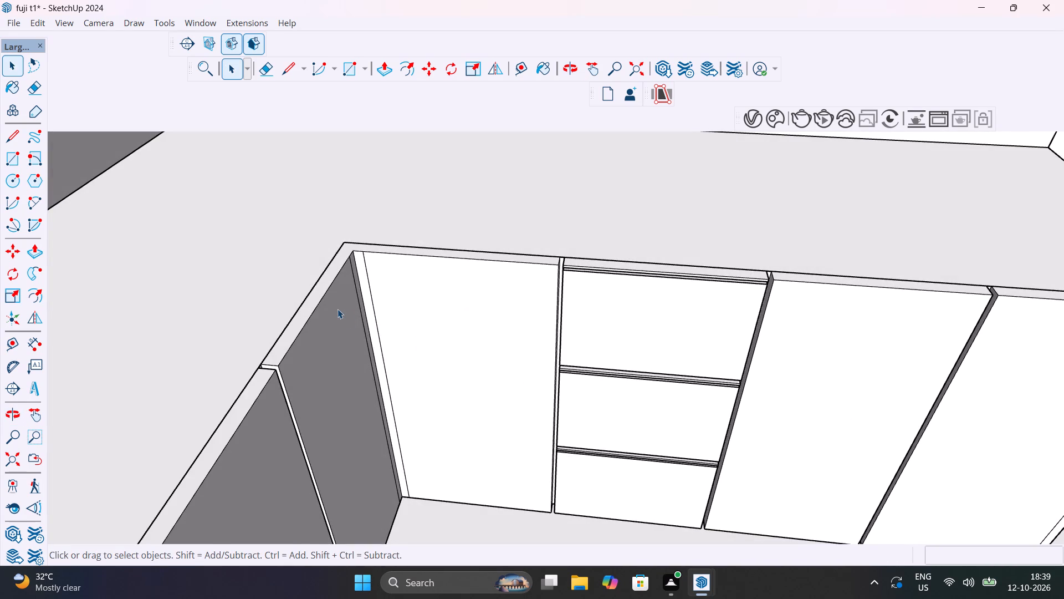
{"action": "scroll", "coordinate": [337, 309], "scroll_direction": "down", "scroll_amount": 12}
{"action": "middle_click_drag", "start_coordinate": [378, 323], "coordinate": [315, 311]}
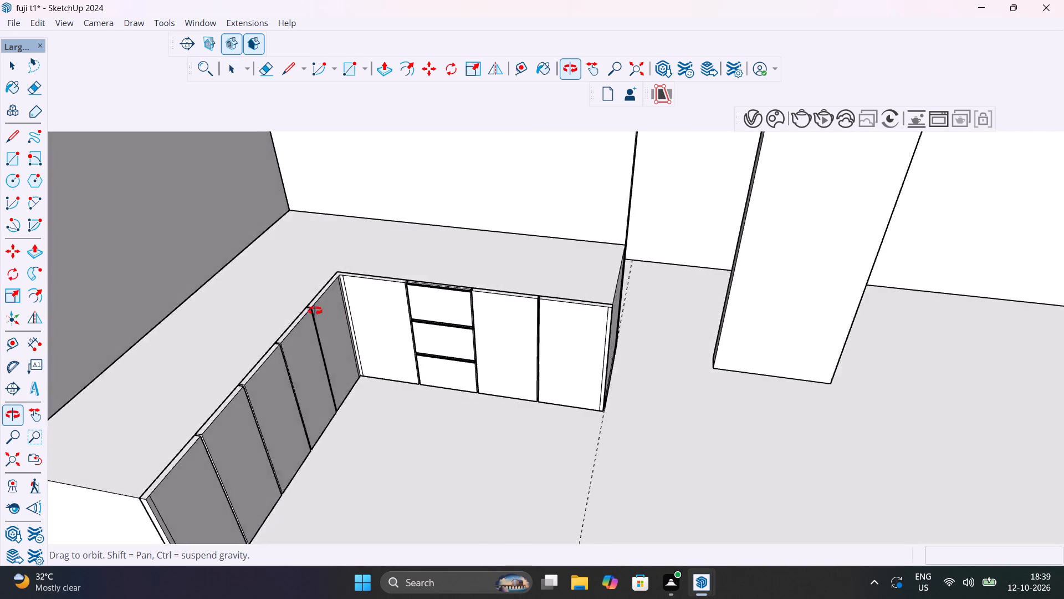
{"action": "middle_click_drag", "start_coordinate": [315, 311], "coordinate": [292, 346]}
{"action": "scroll", "coordinate": [337, 285], "scroll_direction": "up", "scroll_amount": 3}
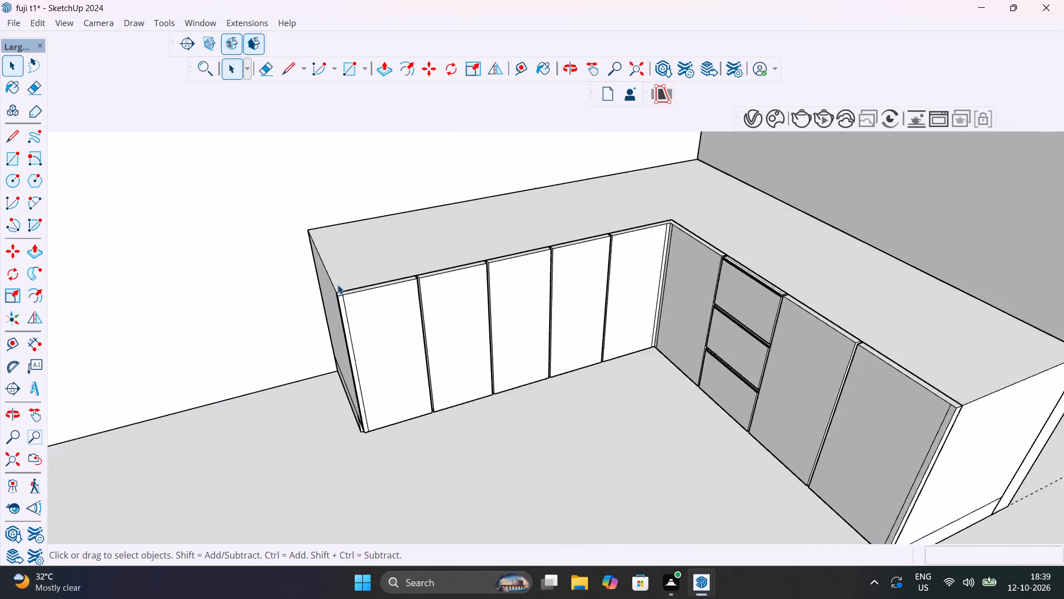
{"action": "scroll", "coordinate": [337, 285], "scroll_direction": "up", "scroll_amount": 7}
{"action": "middle_click_drag", "start_coordinate": [383, 298], "coordinate": [244, 380], "text": "shift"}
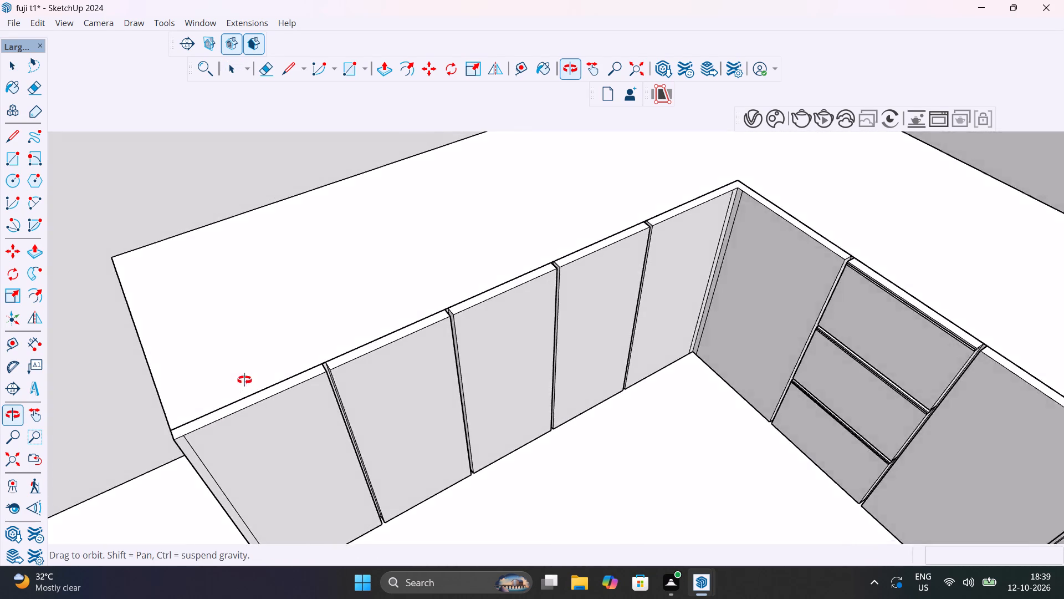
{"action": "middle_click_drag", "start_coordinate": [244, 380], "coordinate": [423, 318], "text": "shift"}
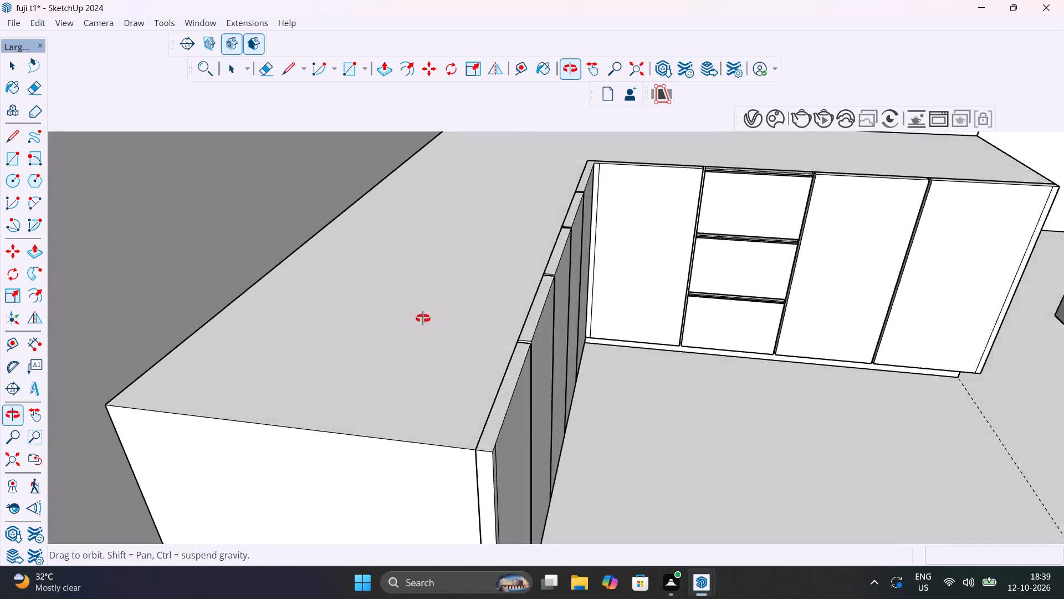
{"action": "middle_click_drag", "start_coordinate": [423, 318], "coordinate": [409, 323], "text": "shift"}
Copy the counter's L-shaped top face with its edges and paste it in place outside the counter group.
{"action": "left_click", "coordinate": [407, 323]}
{"action": "double_click", "coordinate": [407, 323]}
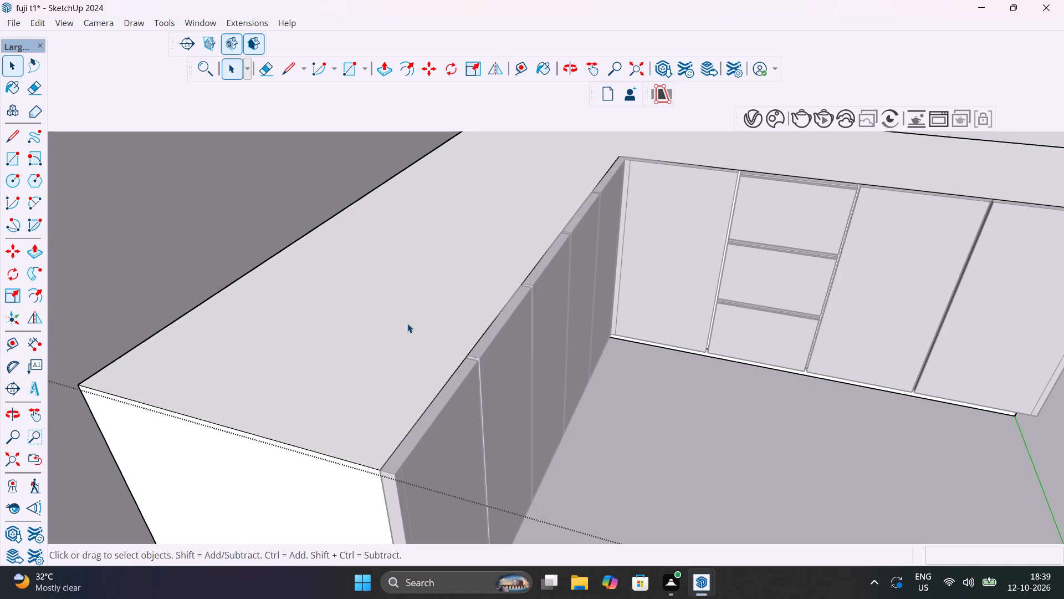
{"action": "left_click", "coordinate": [407, 323]}
{"action": "scroll", "coordinate": [407, 323], "scroll_direction": "down", "scroll_amount": 11}
{"action": "middle_click_drag", "start_coordinate": [407, 323], "coordinate": [294, 406]}
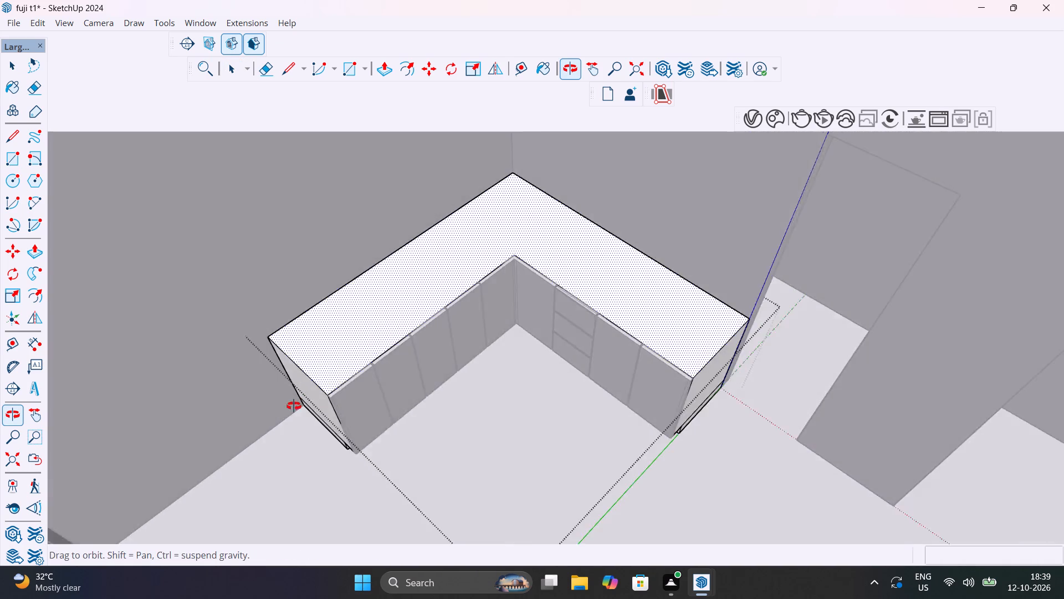
{"action": "middle_click_drag", "start_coordinate": [294, 406], "coordinate": [247, 466]}
{"action": "scroll", "coordinate": [367, 369], "scroll_direction": "up", "scroll_amount": 4}
{"action": "double_click", "coordinate": [367, 369]}
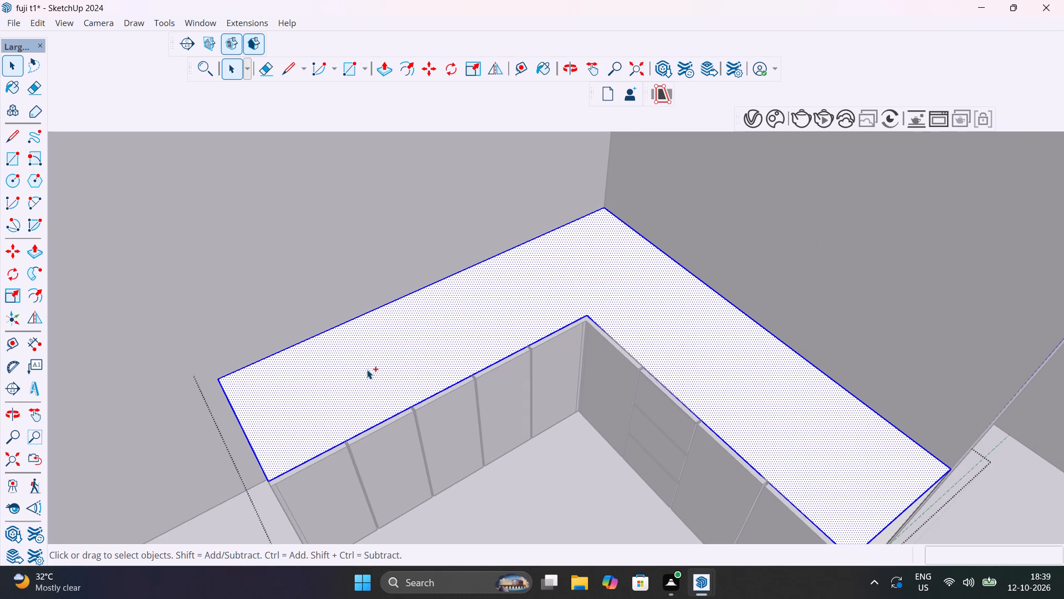
{"action": "key", "text": "ctrl+c"}
{"action": "scroll", "coordinate": [367, 369], "scroll_direction": "down", "scroll_amount": 19}
{"action": "left_click", "coordinate": [626, 216]}
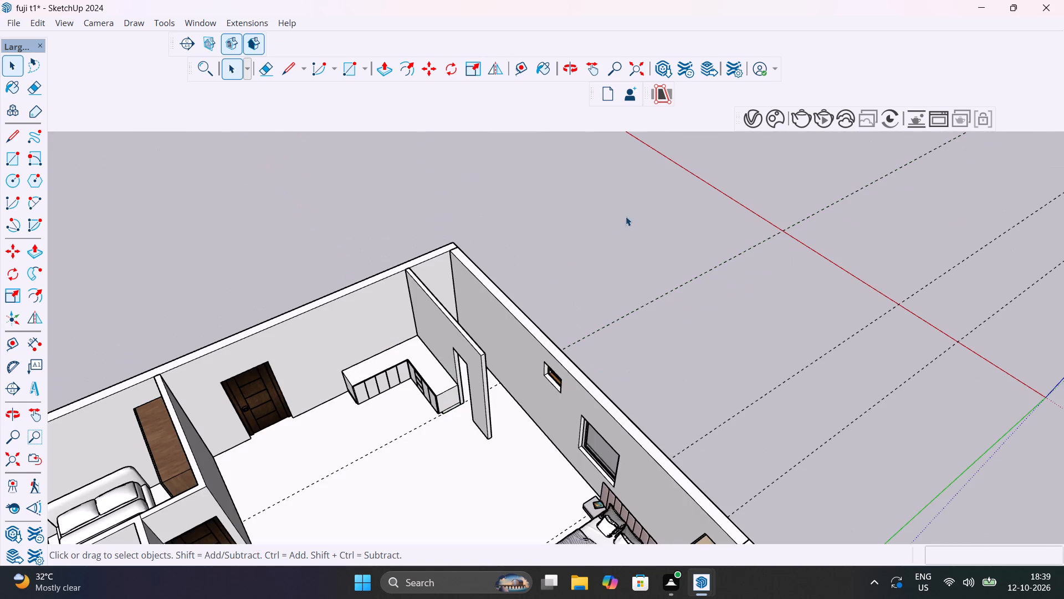
{"action": "left_click", "coordinate": [42, 22]}
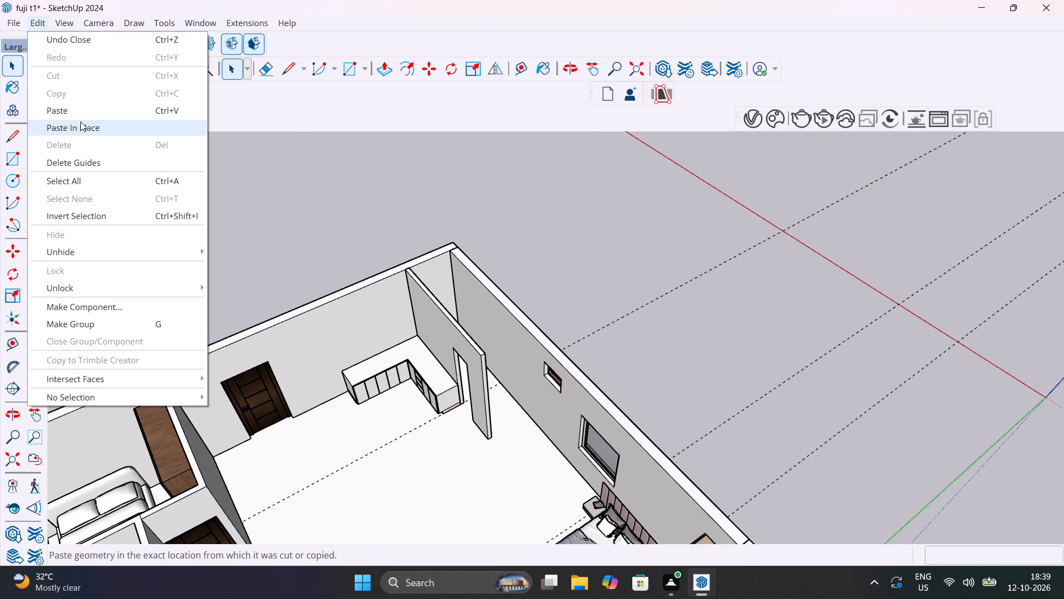
{"action": "left_click", "coordinate": [80, 121]}
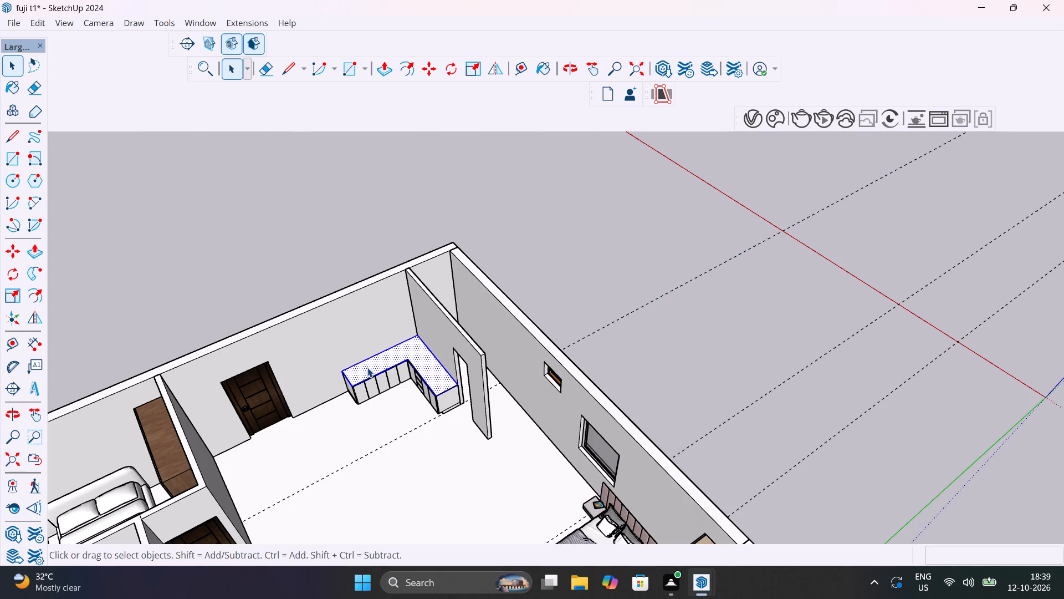
Push/Pull the pasted L-shaped face upward 40 mm to form the countertop slab.
{"action": "scroll", "coordinate": [367, 368], "scroll_direction": "up", "scroll_amount": 16}
{"action": "key", "text": "p"}
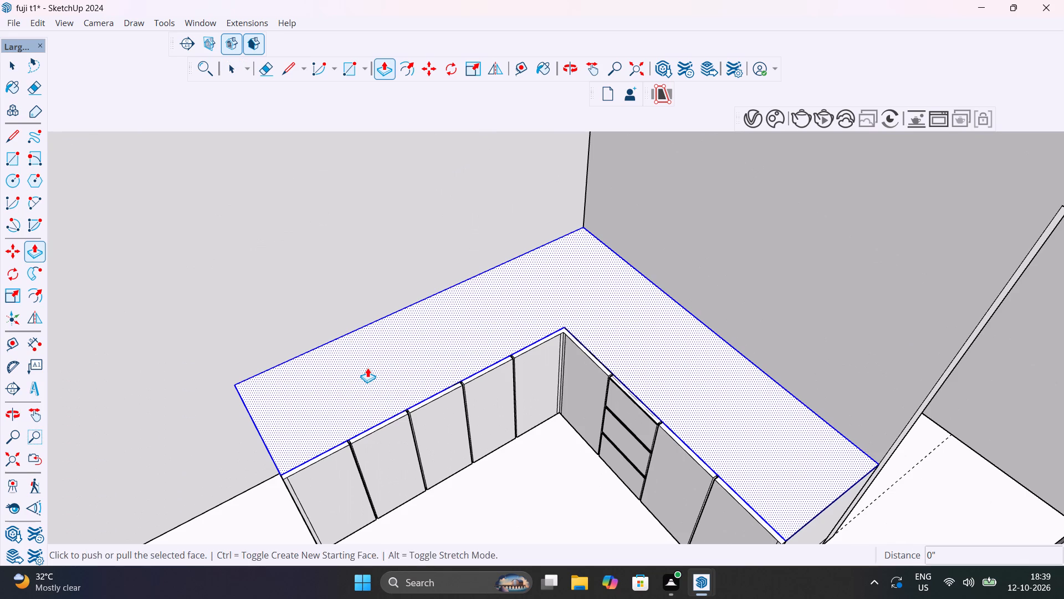
{"action": "left_click", "coordinate": [367, 368]}
{"action": "middle_click_drag", "start_coordinate": [366, 357], "coordinate": [462, 268]}
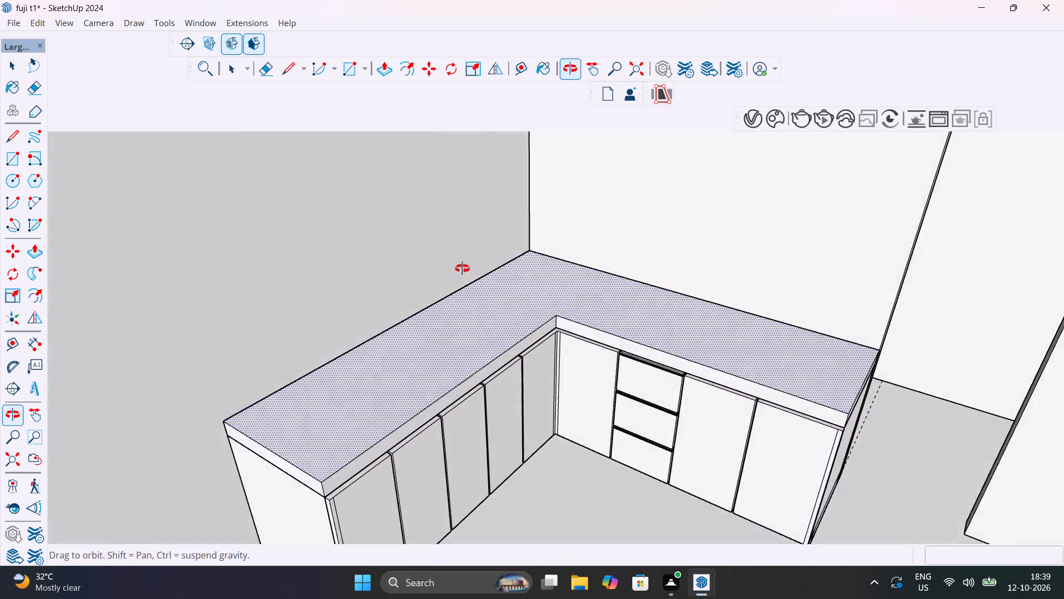
{"action": "middle_click_drag", "start_coordinate": [462, 268], "coordinate": [499, 185]}
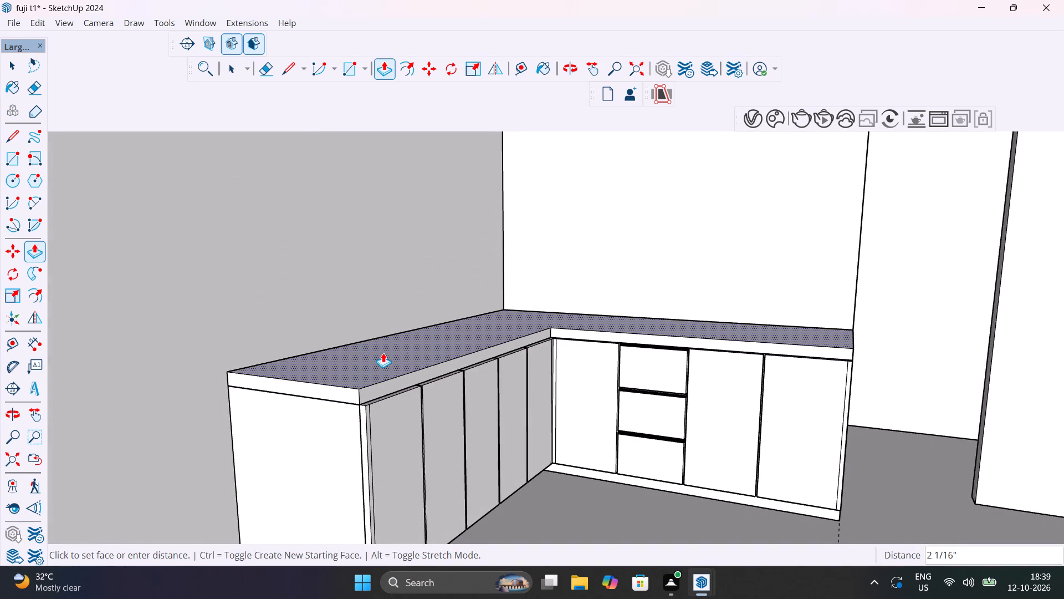
{"action": "type", "text": "40MM"}
{"action": "key", "text": "Return"}
{"action": "key", "text": "space"}
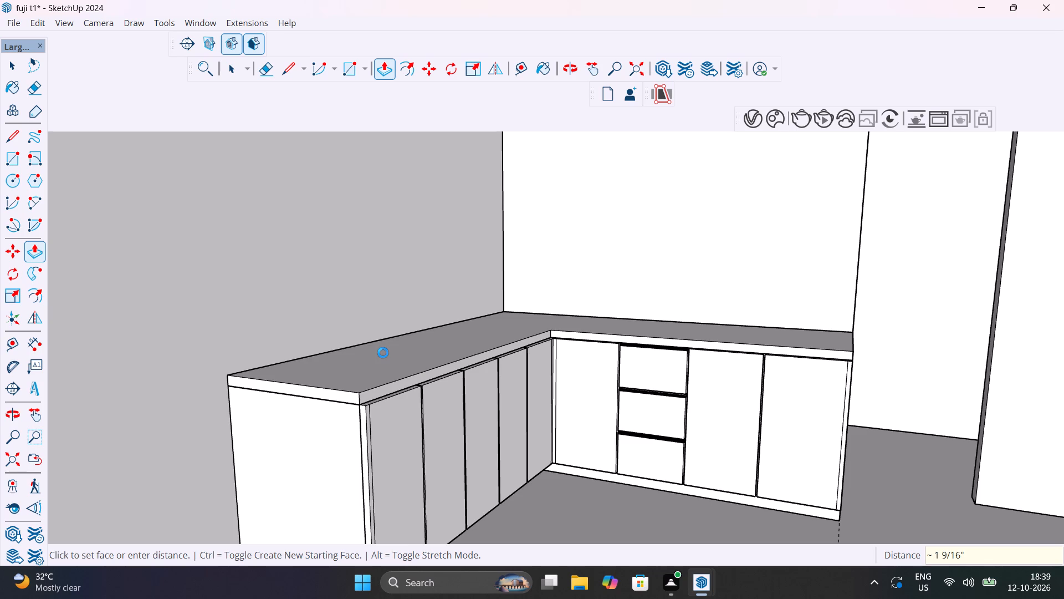
{"action": "key", "text": "space"}
Select the whole L-shaped countertop slab and make it a group.
{"action": "left_click", "coordinate": [376, 392]}
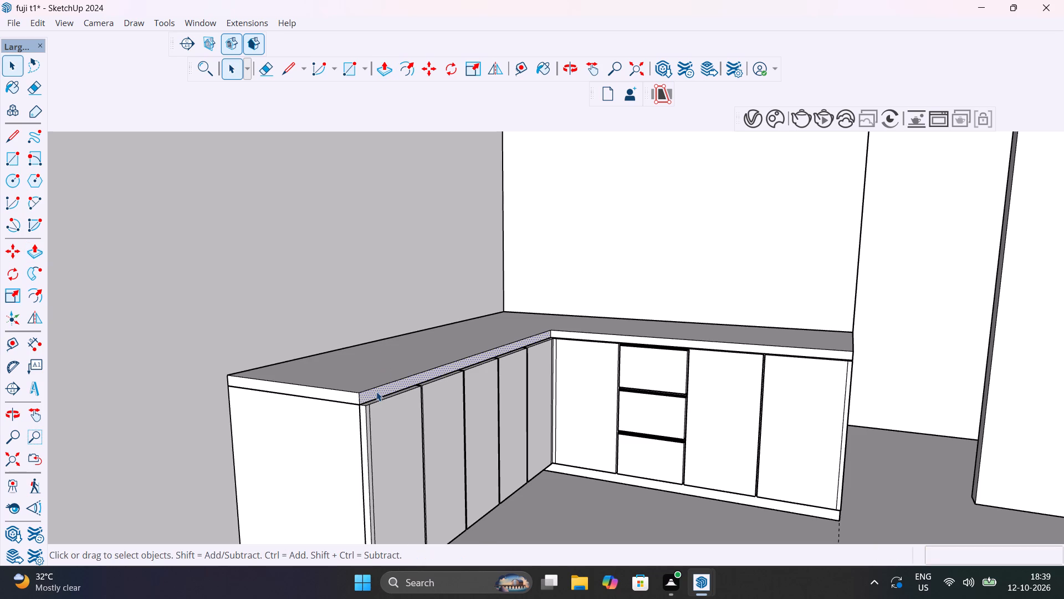
{"action": "triple_click", "coordinate": [376, 392]}
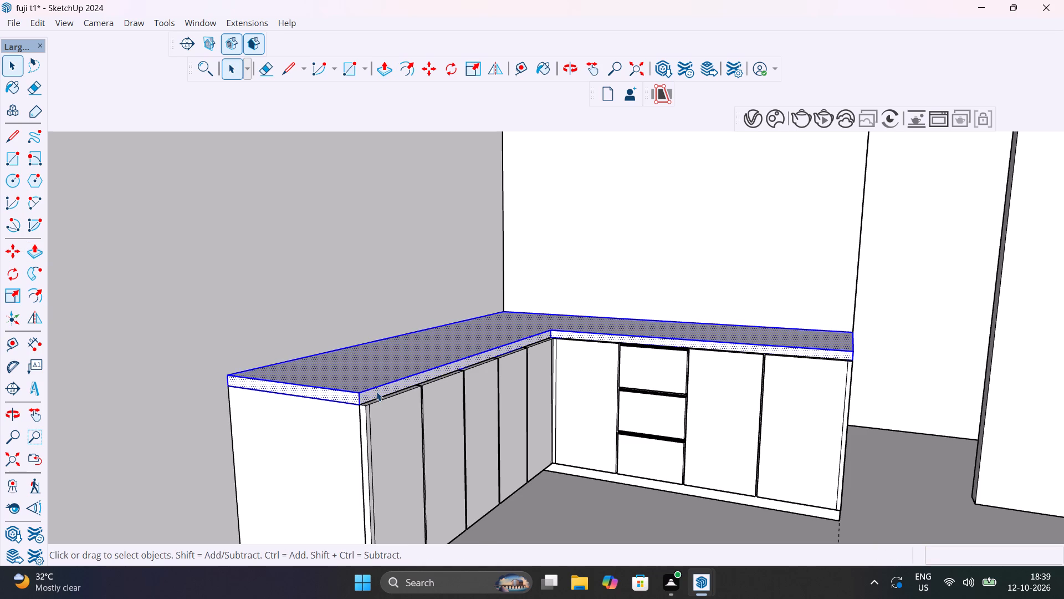
{"action": "right_click", "coordinate": [376, 392]}
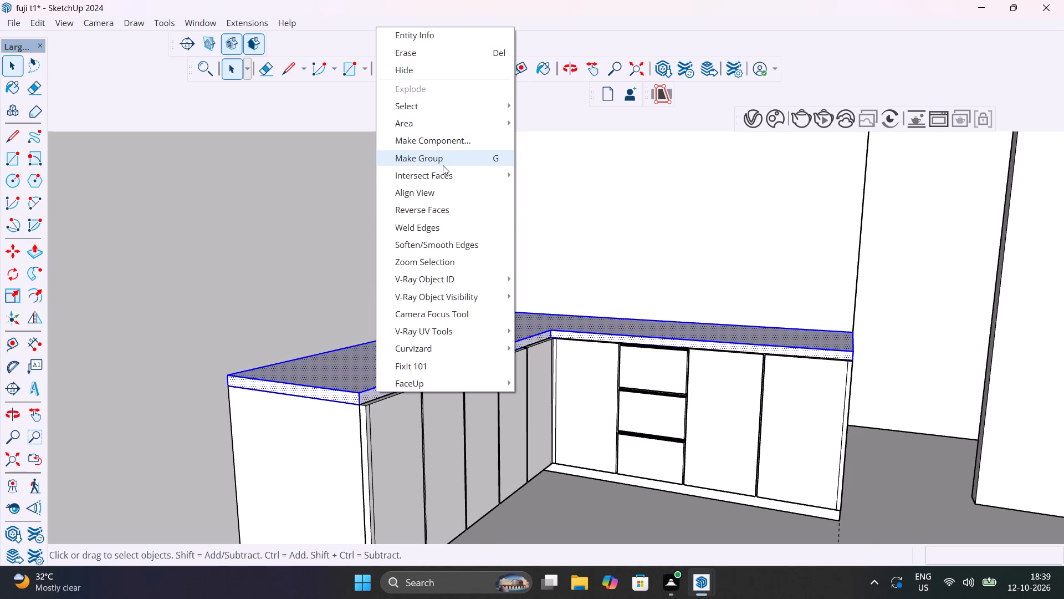
{"action": "left_click", "coordinate": [443, 165]}
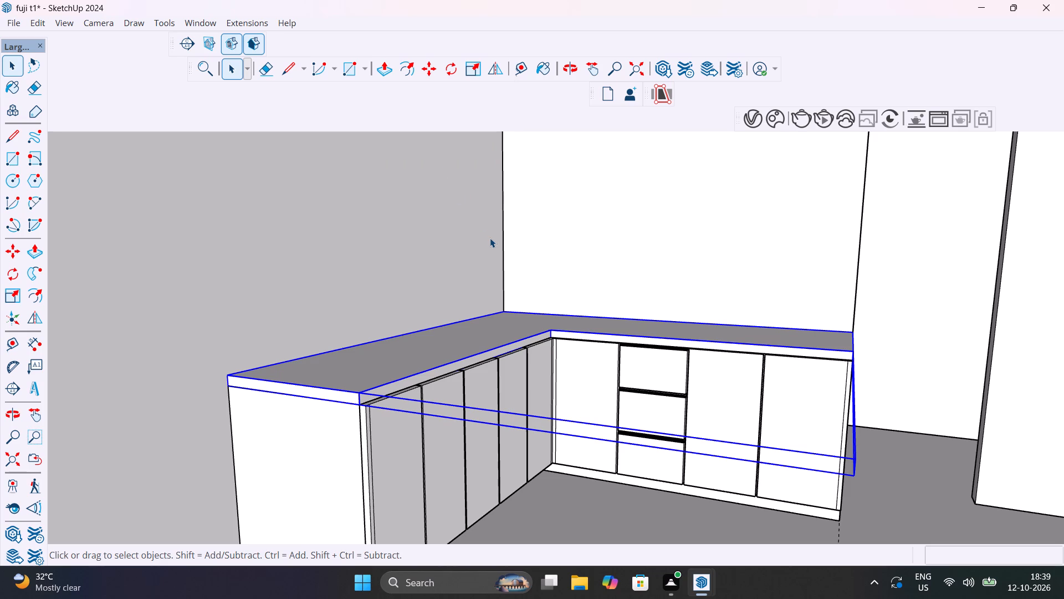
Deselect the countertop group and examine how it sits on the cabinets, from across the room and at its edges.
{"action": "scroll", "coordinate": [490, 261], "scroll_direction": "down", "scroll_amount": 5}
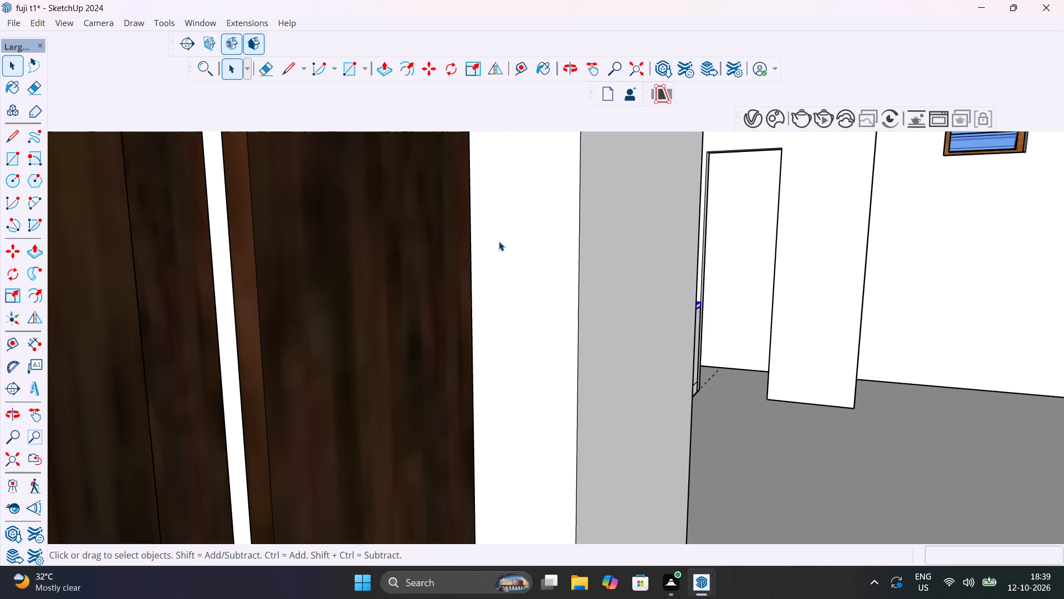
{"action": "middle_click_drag", "start_coordinate": [499, 241], "coordinate": [0, 345]}
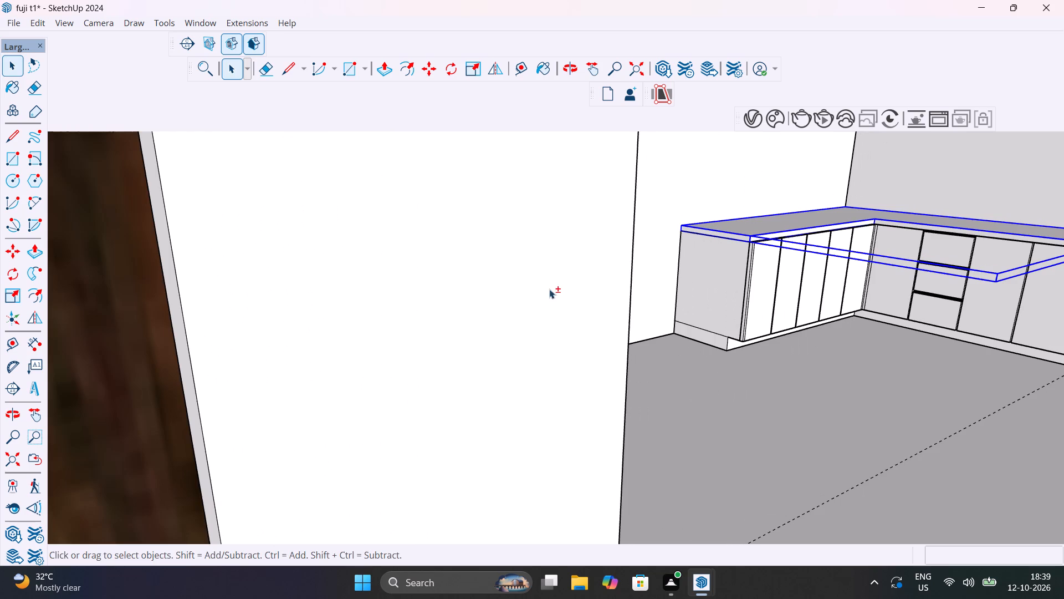
{"action": "middle_click_drag", "start_coordinate": [550, 289], "coordinate": [0, 370], "text": "shift"}
{"action": "scroll", "coordinate": [335, 341], "scroll_direction": "down", "scroll_amount": 7}
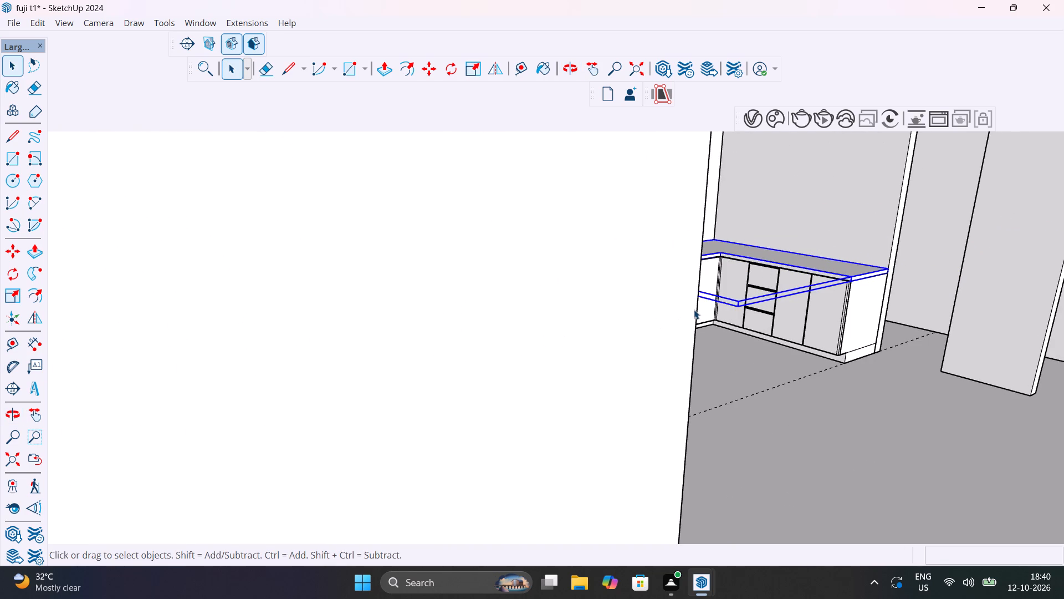
{"action": "middle_click_drag", "start_coordinate": [694, 309], "coordinate": [0, 424], "text": "shift"}
{"action": "middle_click_drag", "start_coordinate": [752, 328], "coordinate": [637, 358]}
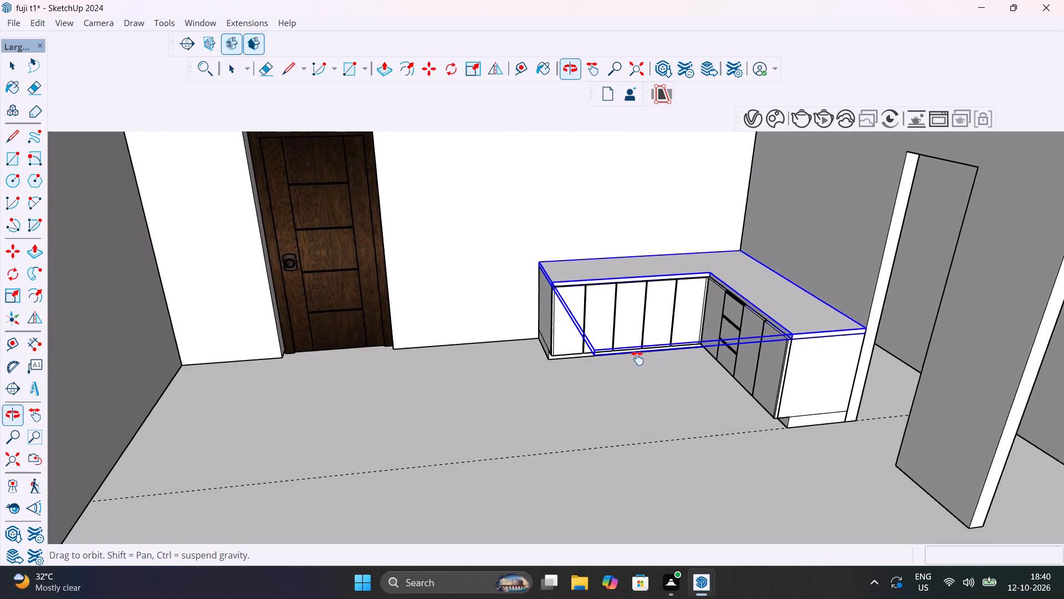
{"action": "middle_click_drag", "start_coordinate": [637, 358], "coordinate": [463, 402]}
{"action": "scroll", "coordinate": [544, 378], "scroll_direction": "down", "scroll_amount": 10}
{"action": "left_click", "coordinate": [806, 275]}
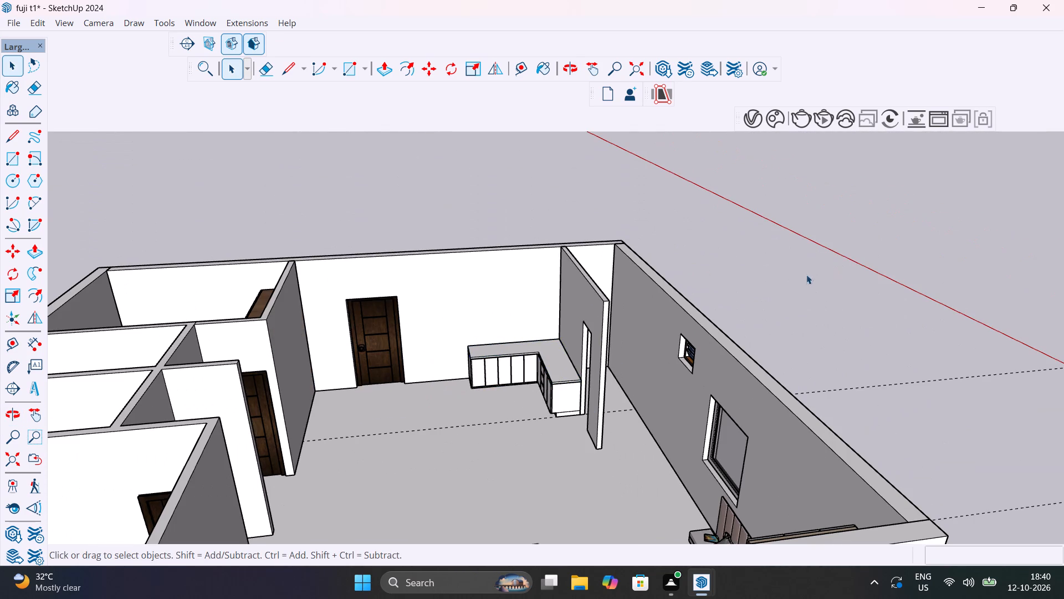
{"action": "scroll", "coordinate": [527, 348], "scroll_direction": "up", "scroll_amount": 16}
{"action": "middle_click_drag", "start_coordinate": [468, 390], "coordinate": [549, 373]}
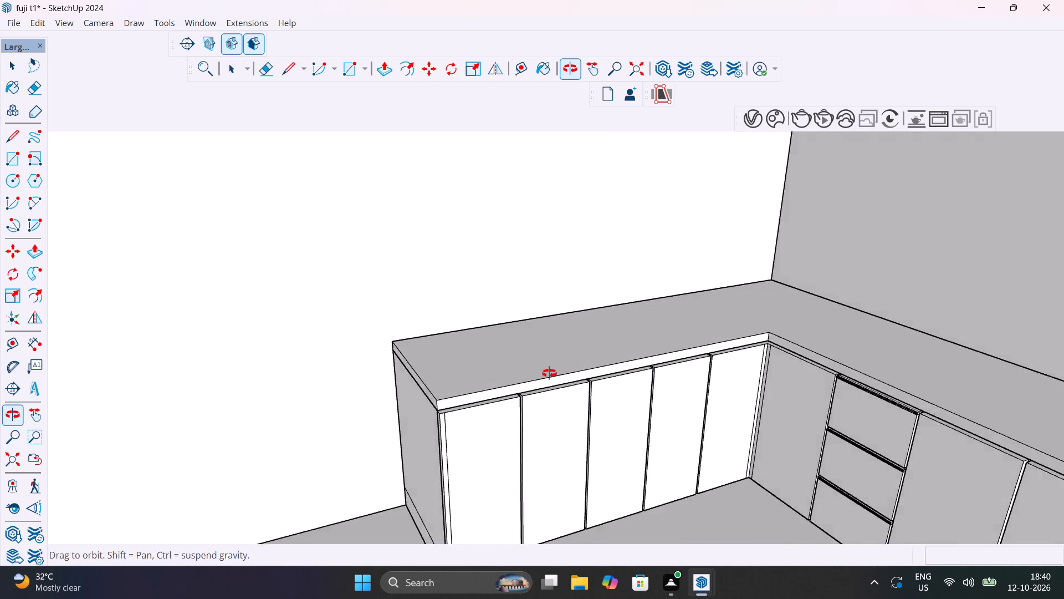
{"action": "middle_click_drag", "start_coordinate": [549, 373], "coordinate": [548, 304]}
{"action": "scroll", "coordinate": [548, 304], "scroll_direction": "up", "scroll_amount": 1}
{"action": "scroll", "coordinate": [479, 324], "scroll_direction": "up", "scroll_amount": 11}
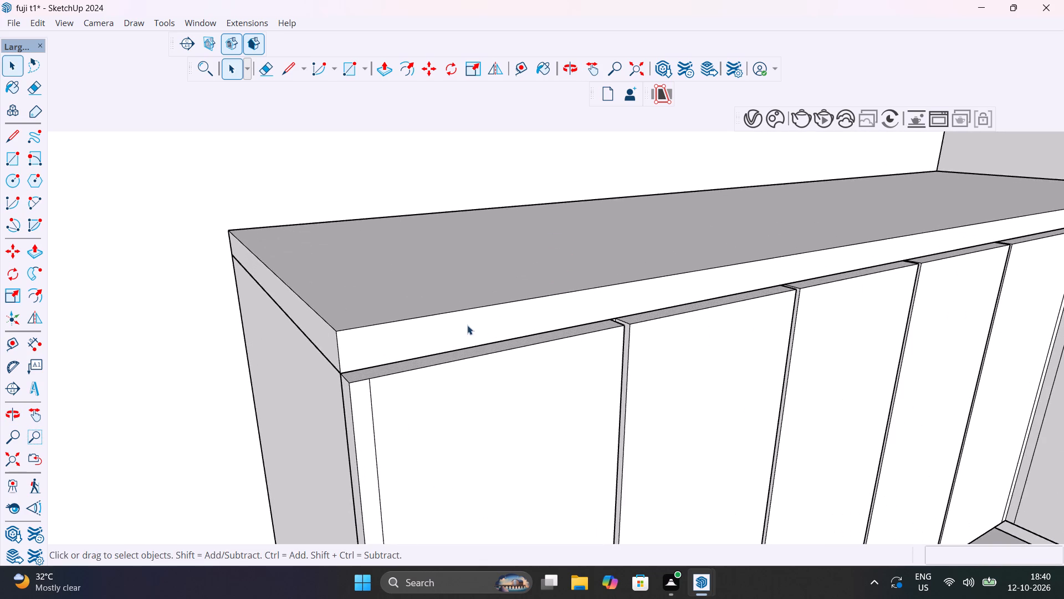
{"action": "middle_click_drag", "start_coordinate": [515, 322], "coordinate": [606, 290]}
Open the L-shaped countertop group for editing at its free end, near the front corner.
{"action": "left_click", "coordinate": [545, 295]}
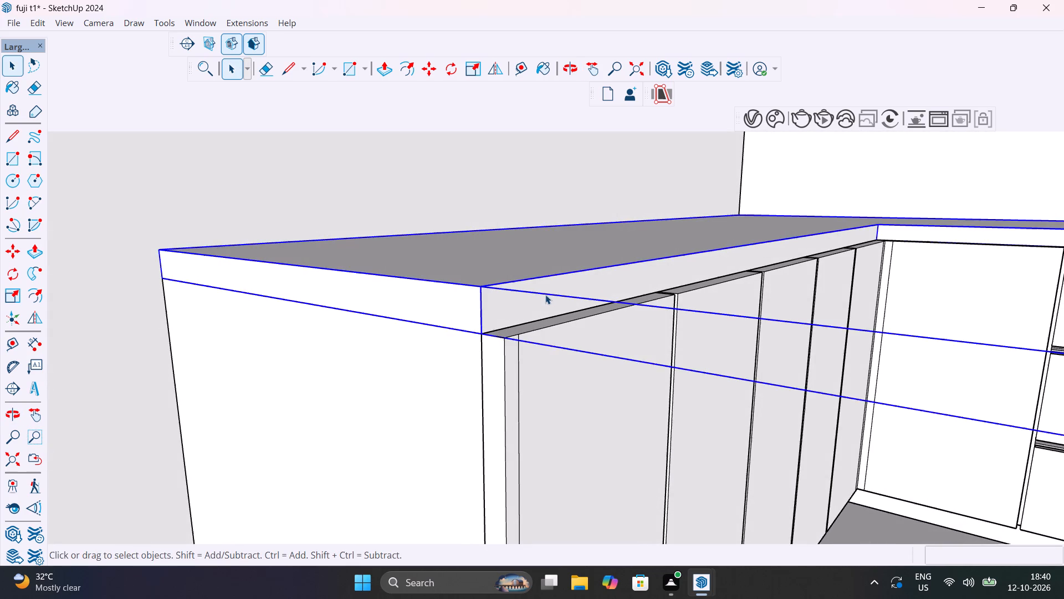
{"action": "scroll", "coordinate": [545, 295], "scroll_direction": "up", "scroll_amount": 6}
{"action": "double_click", "coordinate": [489, 308]}
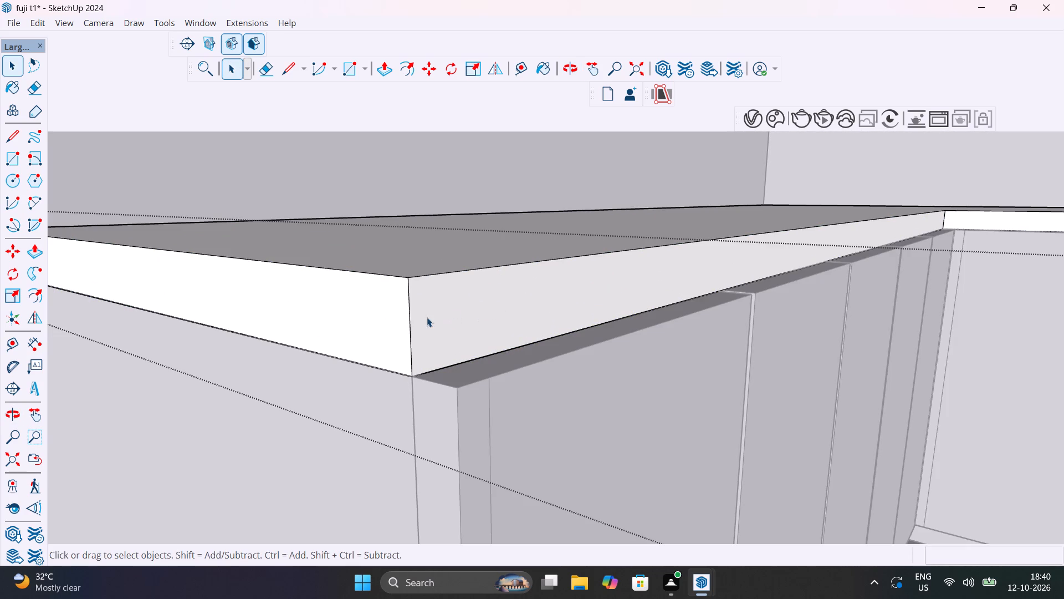
{"action": "middle_click_drag", "start_coordinate": [415, 321], "coordinate": [565, 295]}
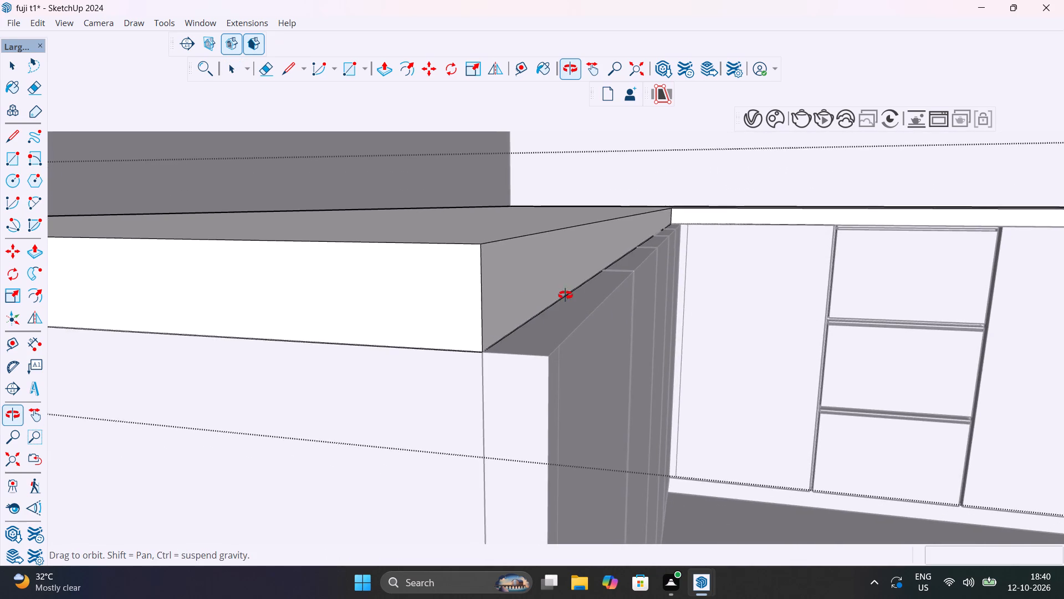
{"action": "middle_click_drag", "start_coordinate": [565, 295], "coordinate": [531, 304]}
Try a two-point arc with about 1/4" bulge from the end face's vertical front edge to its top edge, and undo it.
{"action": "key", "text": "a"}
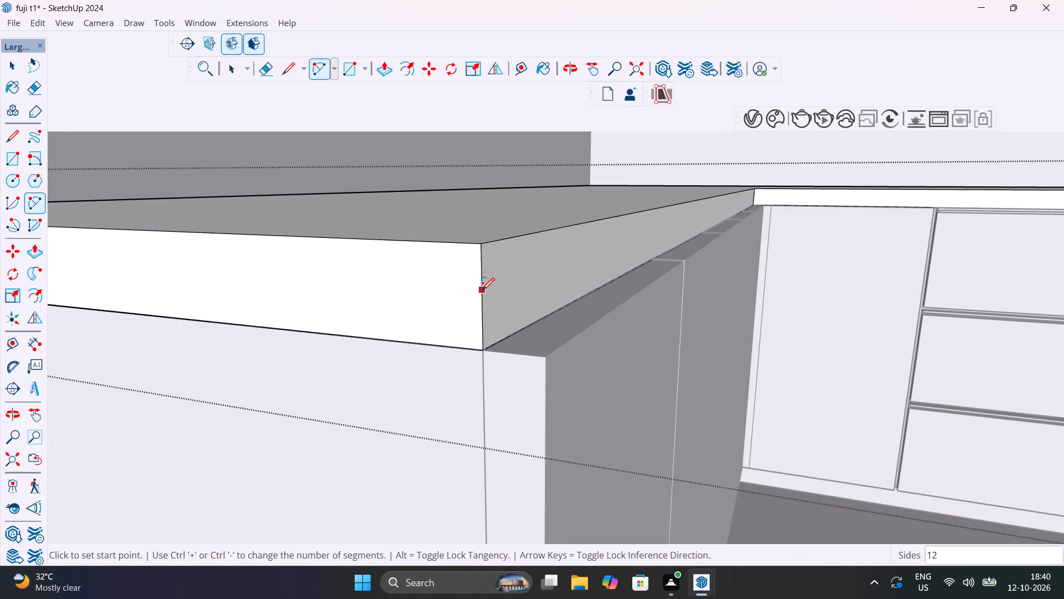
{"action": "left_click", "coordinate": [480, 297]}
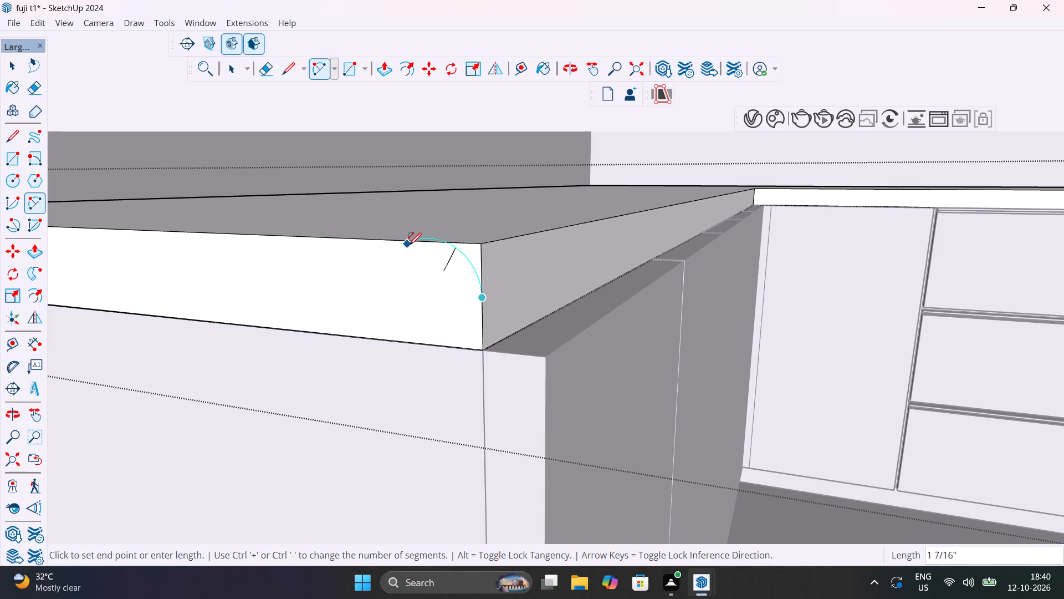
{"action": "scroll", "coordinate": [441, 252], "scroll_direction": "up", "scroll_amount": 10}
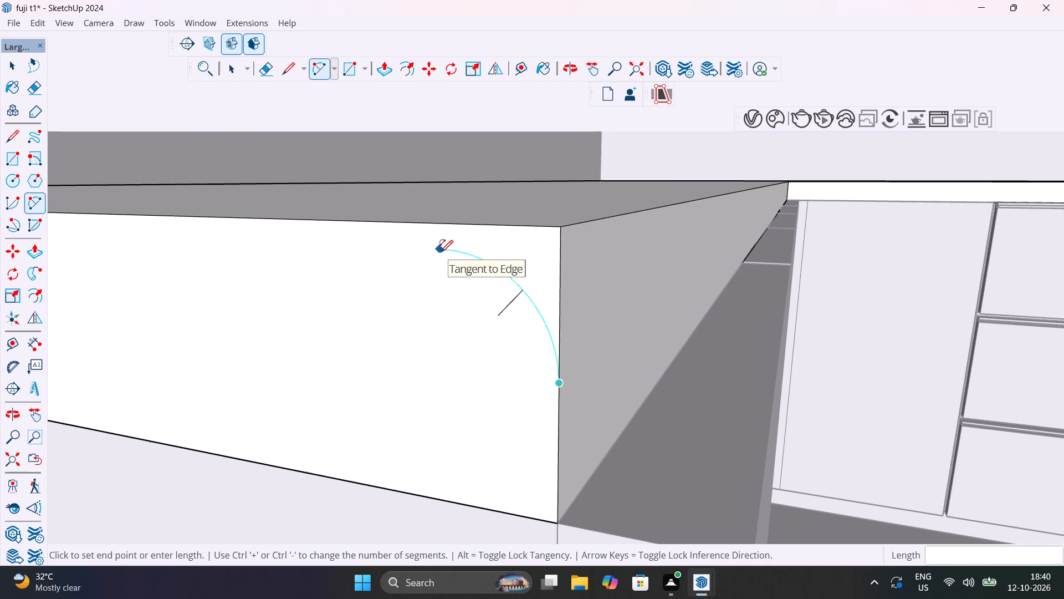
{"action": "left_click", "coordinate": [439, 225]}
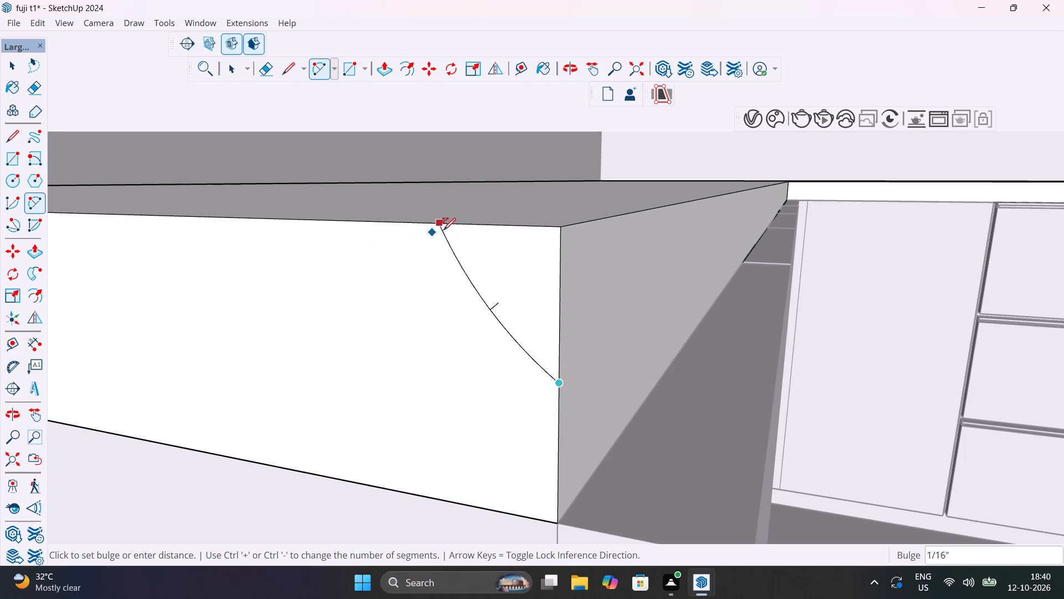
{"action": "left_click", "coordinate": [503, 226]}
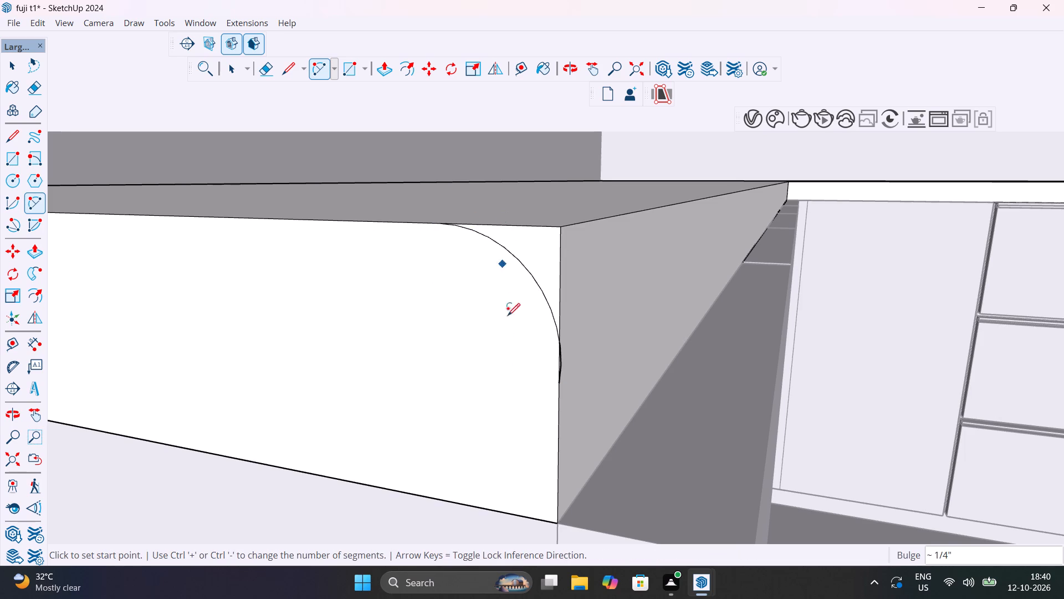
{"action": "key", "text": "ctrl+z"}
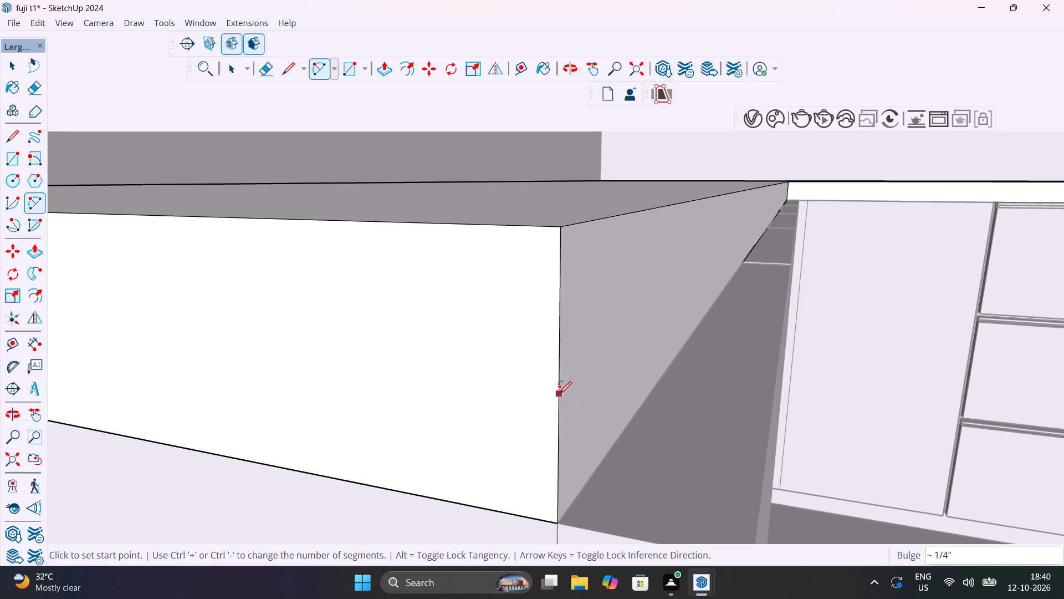
Draw two arcs on the slab's end face from the front edge's midpoint, bulging 1/8" to the top edge and 3/16" to the bottom edge.
{"action": "left_click", "coordinate": [556, 387]}
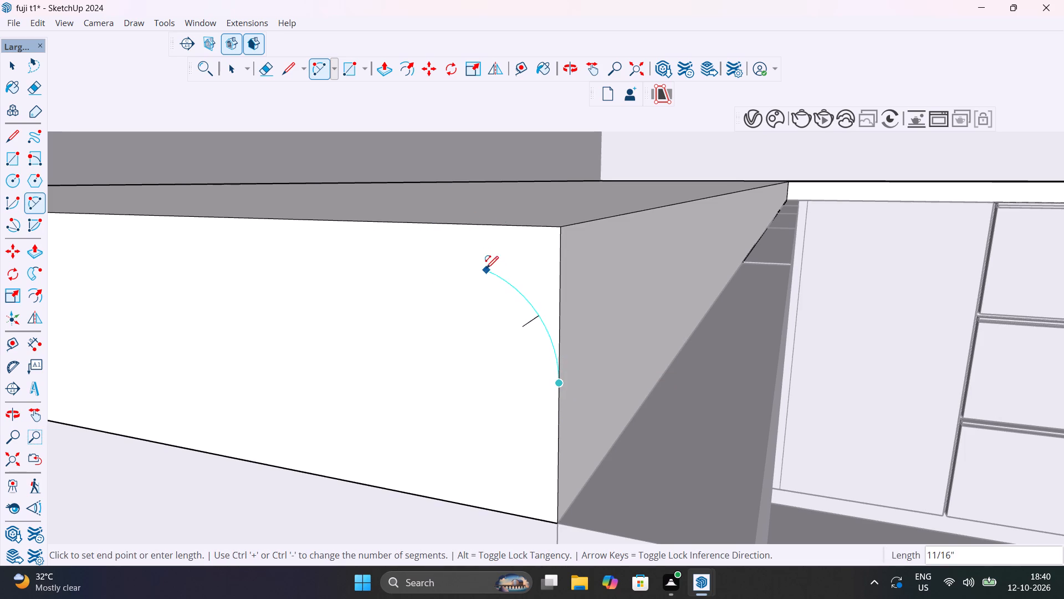
{"action": "left_click", "coordinate": [474, 227]}
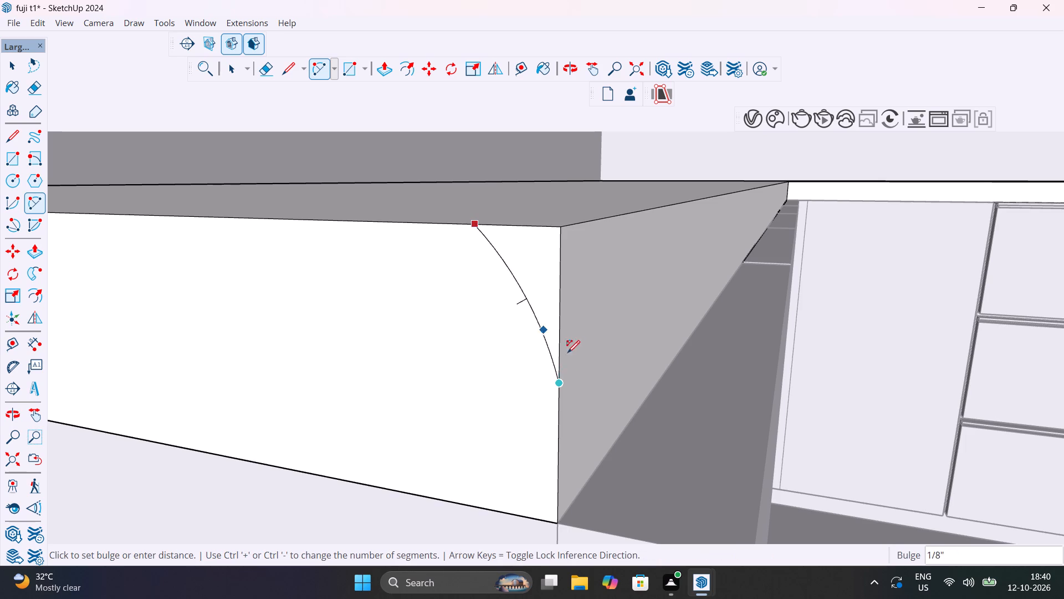
{"action": "left_click", "coordinate": [528, 269]}
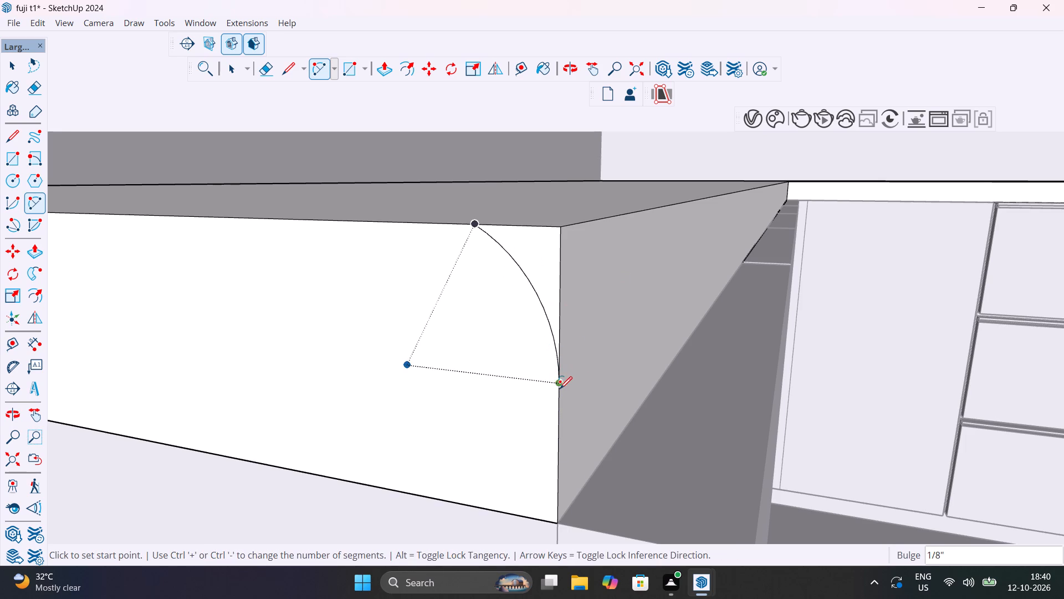
{"action": "left_click", "coordinate": [558, 387]}
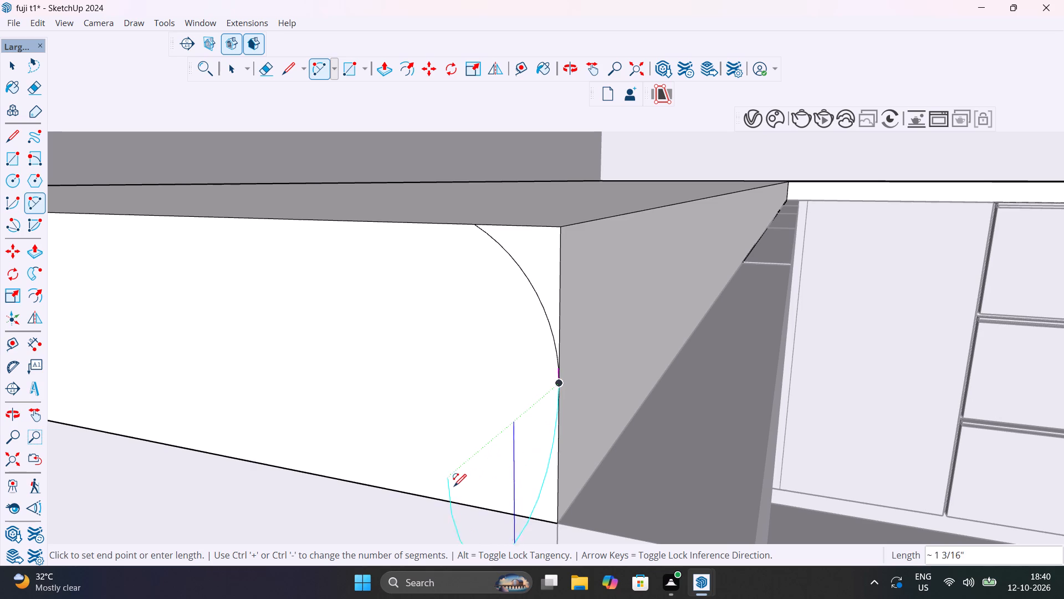
{"action": "left_click", "coordinate": [437, 498]}
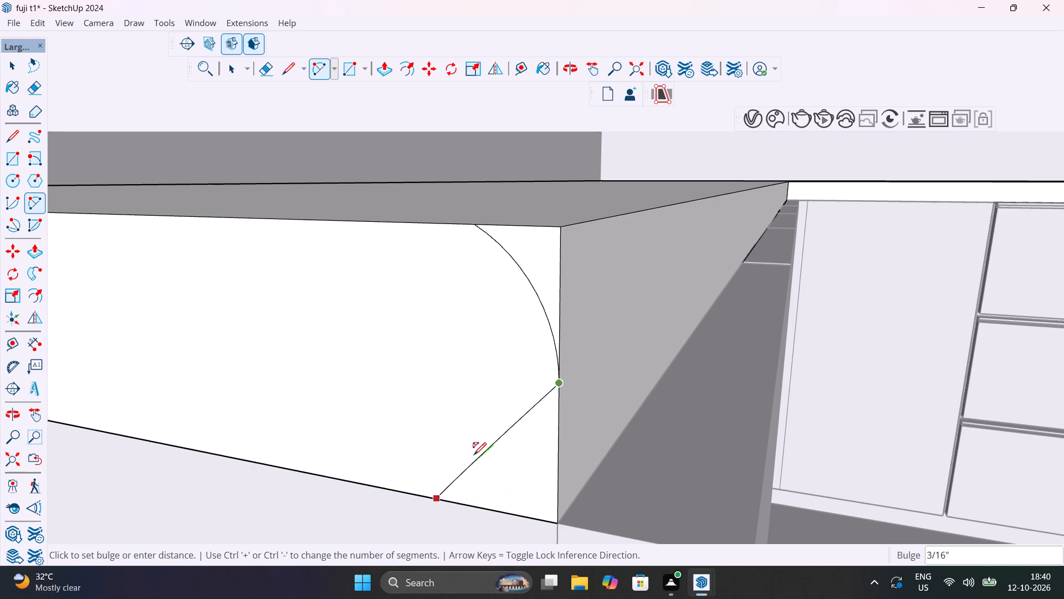
{"action": "left_click", "coordinate": [508, 478]}
{"action": "key", "text": "space"}
Leave the countertop group and examine the slab's end profile, the surrounding rooms and the L-shaped counter's front edges.
{"action": "scroll", "coordinate": [506, 427], "scroll_direction": "down", "scroll_amount": 14}
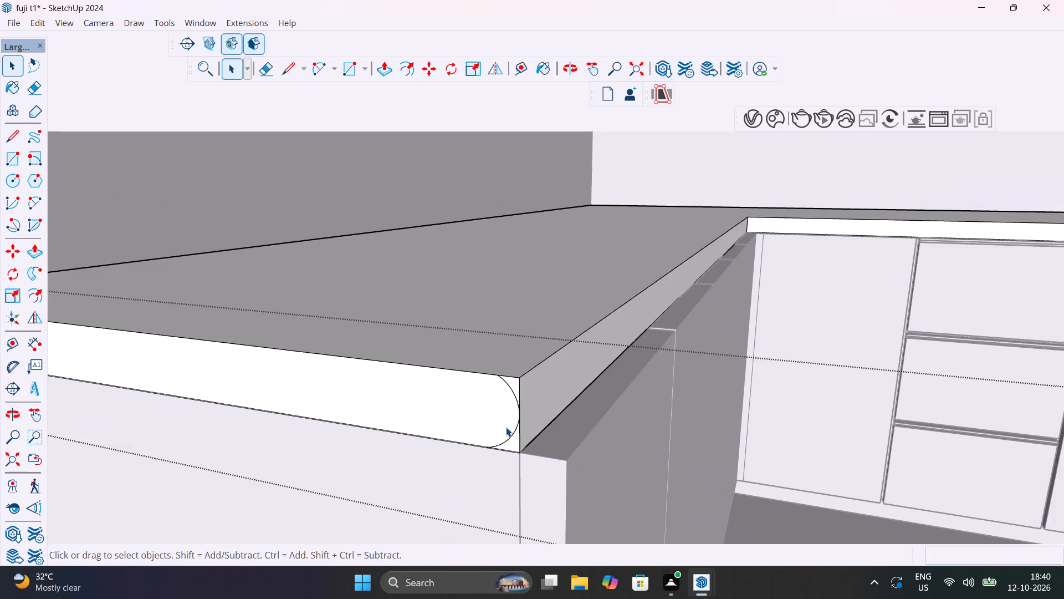
{"action": "scroll", "coordinate": [506, 427], "scroll_direction": "down", "scroll_amount": 8}
{"action": "middle_click_drag", "start_coordinate": [572, 422], "coordinate": [439, 422], "text": "shift"}
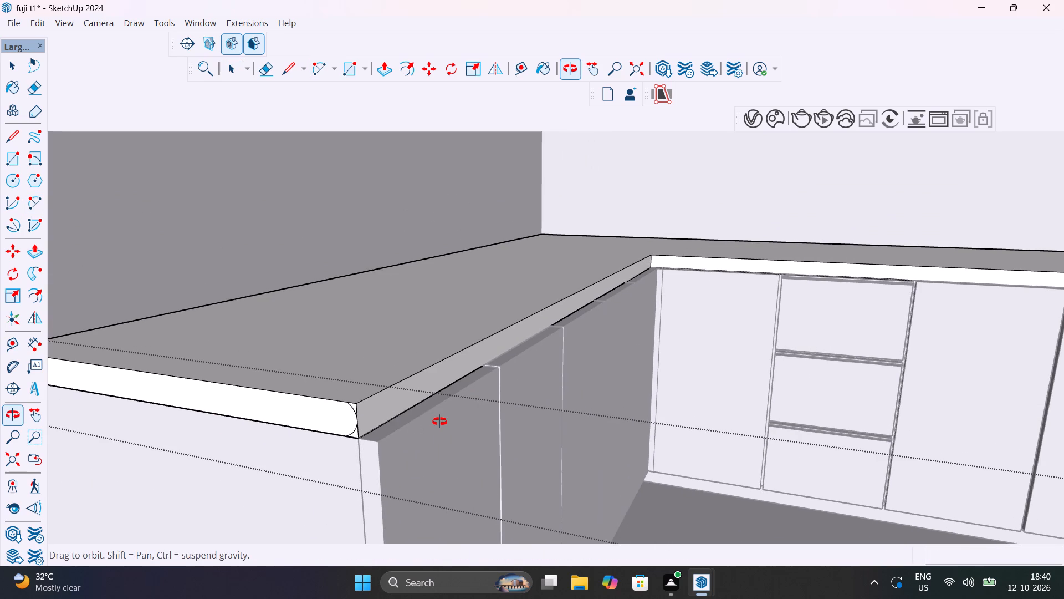
{"action": "middle_click_drag", "start_coordinate": [439, 422], "coordinate": [324, 414], "text": "shift"}
{"action": "scroll", "coordinate": [415, 387], "scroll_direction": "down", "scroll_amount": 8}
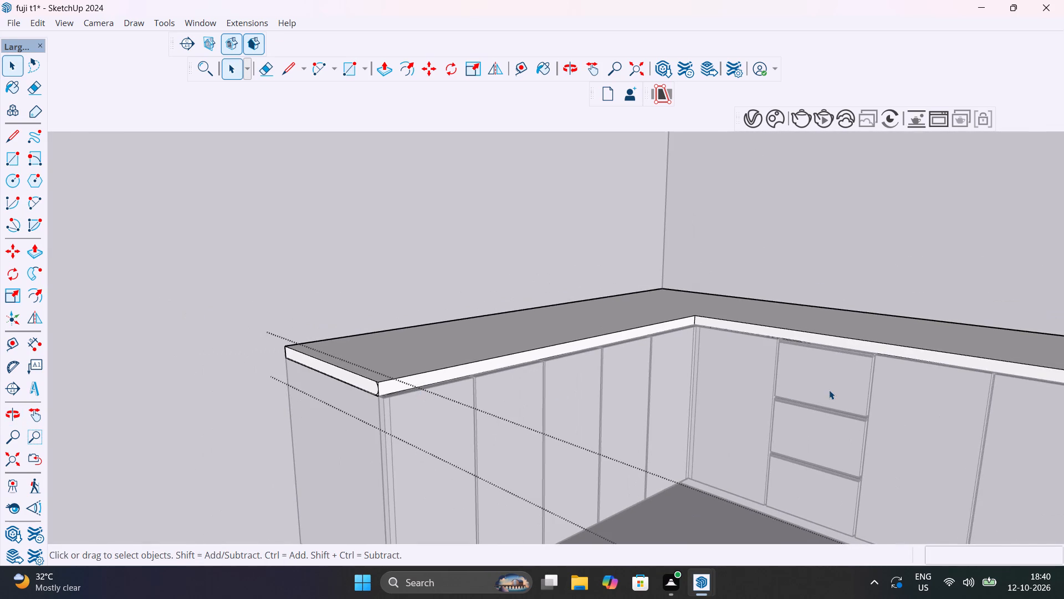
{"action": "middle_click_drag", "start_coordinate": [828, 389], "coordinate": [808, 373]}
{"action": "scroll", "coordinate": [634, 366], "scroll_direction": "down", "scroll_amount": 4}
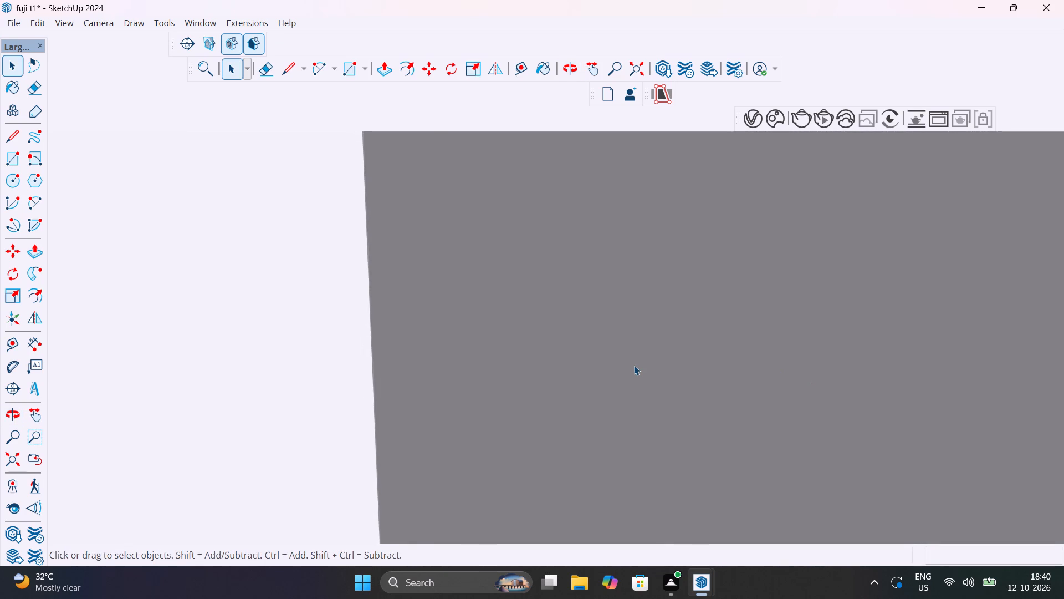
{"action": "scroll", "coordinate": [634, 366], "scroll_direction": "down", "scroll_amount": 20}
{"action": "scroll", "coordinate": [634, 366], "scroll_direction": "down", "scroll_amount": 17}
{"action": "middle_click_drag", "start_coordinate": [425, 403], "coordinate": [513, 405]}
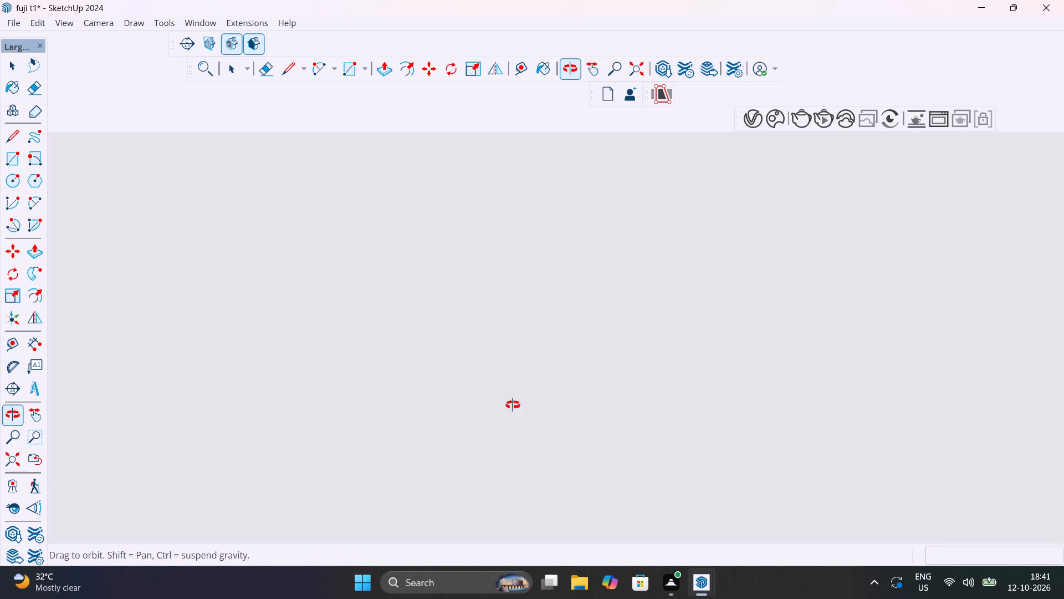
{"action": "middle_click_drag", "start_coordinate": [513, 405], "coordinate": [736, 404]}
{"action": "scroll", "coordinate": [669, 403], "scroll_direction": "down", "scroll_amount": 20}
{"action": "scroll", "coordinate": [669, 403], "scroll_direction": "down", "scroll_amount": 5}
{"action": "middle_click_drag", "start_coordinate": [550, 430], "coordinate": [633, 422]}
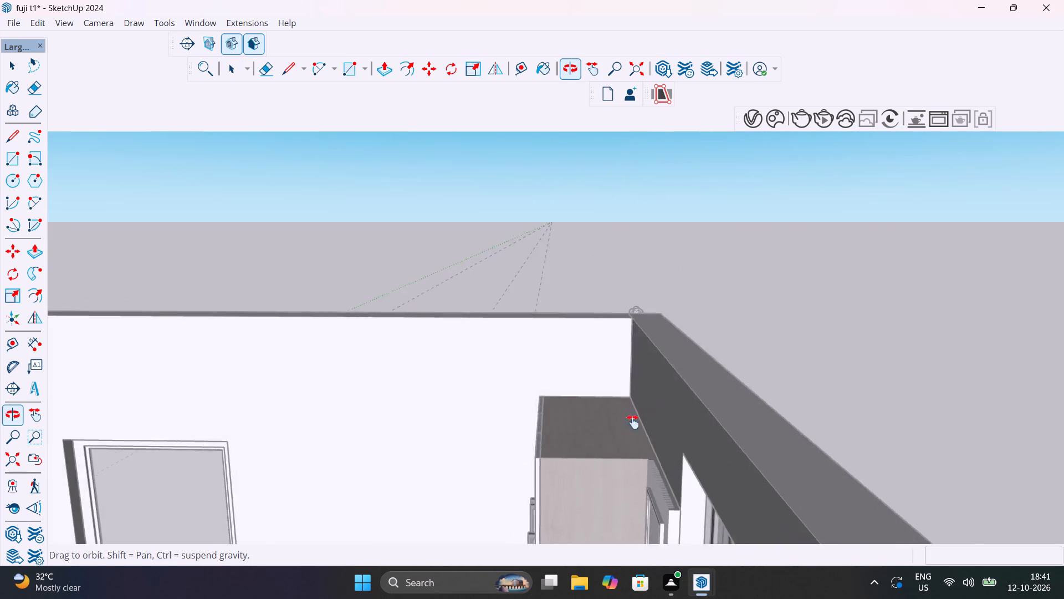
{"action": "middle_click_drag", "start_coordinate": [633, 422], "coordinate": [909, 349]}
{"action": "left_click", "coordinate": [781, 219]}
{"action": "middle_click_drag", "start_coordinate": [543, 460], "coordinate": [723, 377], "text": "shift"}
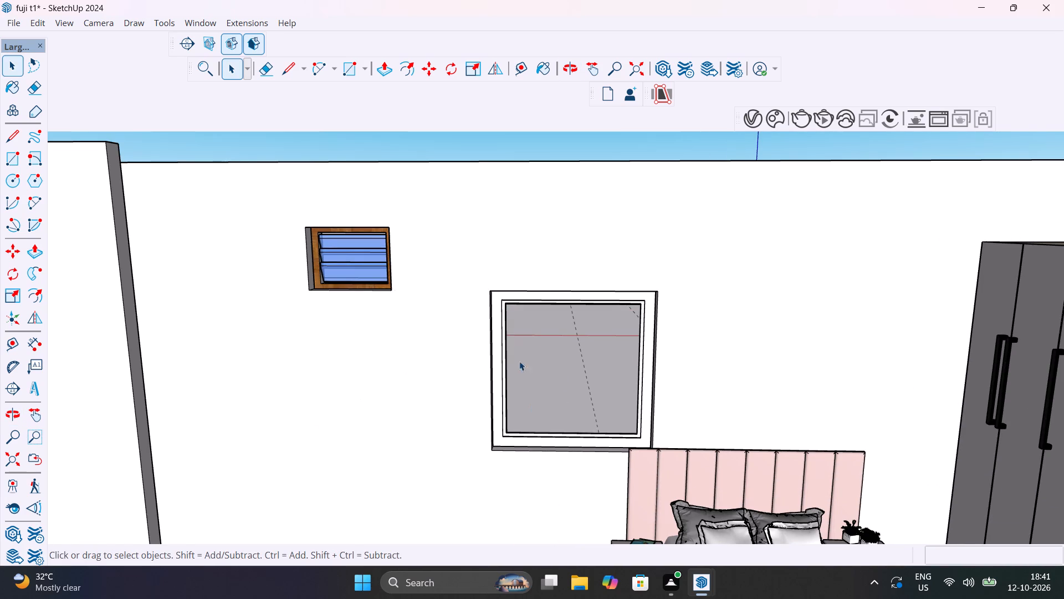
{"action": "scroll", "coordinate": [598, 375], "scroll_direction": "down", "scroll_amount": 15}
{"action": "middle_click_drag", "start_coordinate": [519, 420], "coordinate": [349, 416]}
{"action": "scroll", "coordinate": [520, 425], "scroll_direction": "down", "scroll_amount": 1}
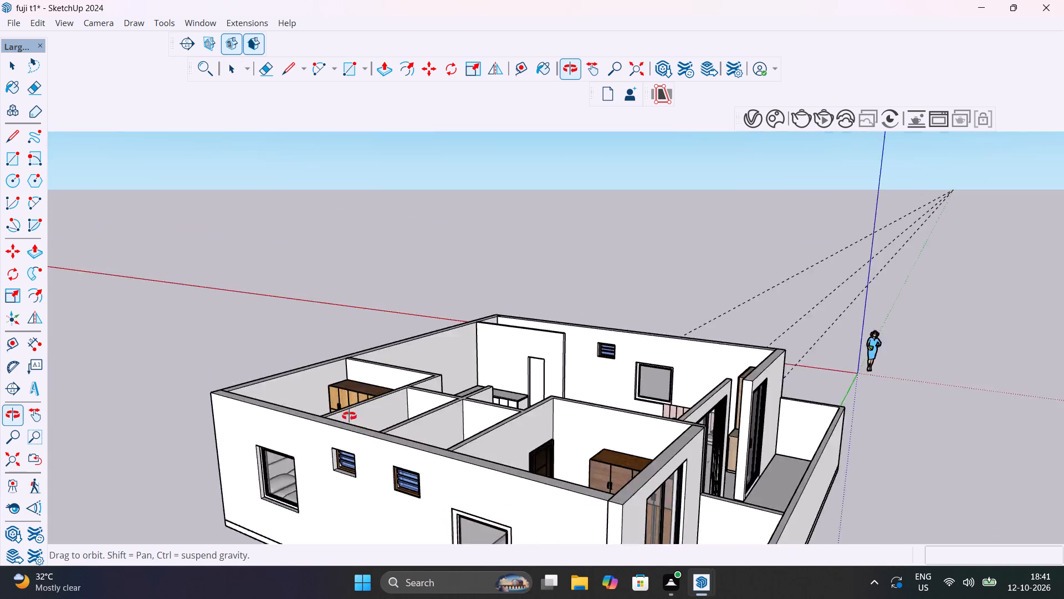
{"action": "middle_click_drag", "start_coordinate": [349, 416], "coordinate": [252, 509]}
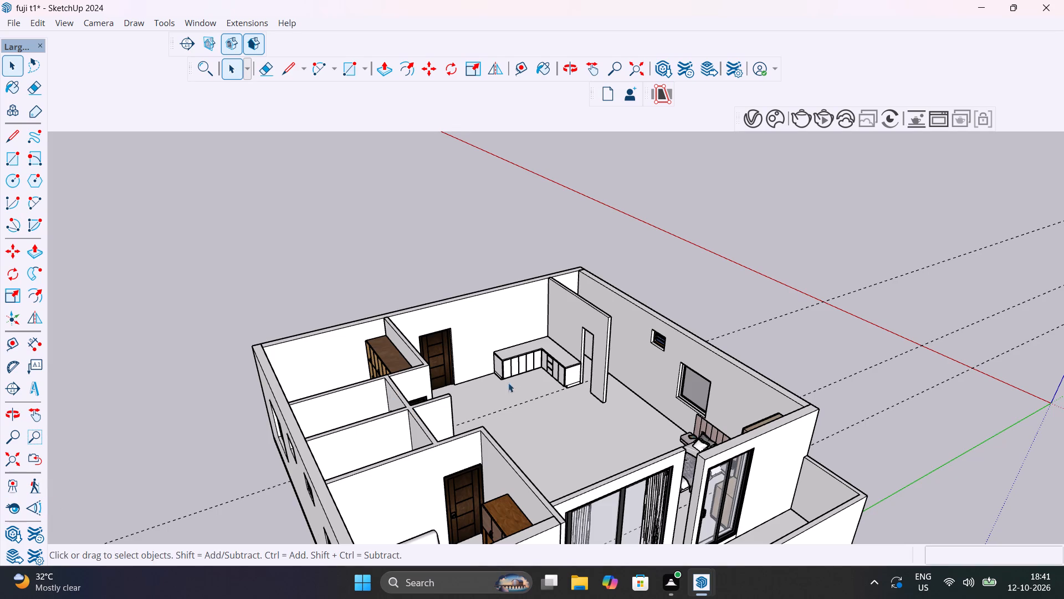
{"action": "scroll", "coordinate": [543, 356], "scroll_direction": "up", "scroll_amount": 20}
{"action": "scroll", "coordinate": [543, 356], "scroll_direction": "up", "scroll_amount": 4}
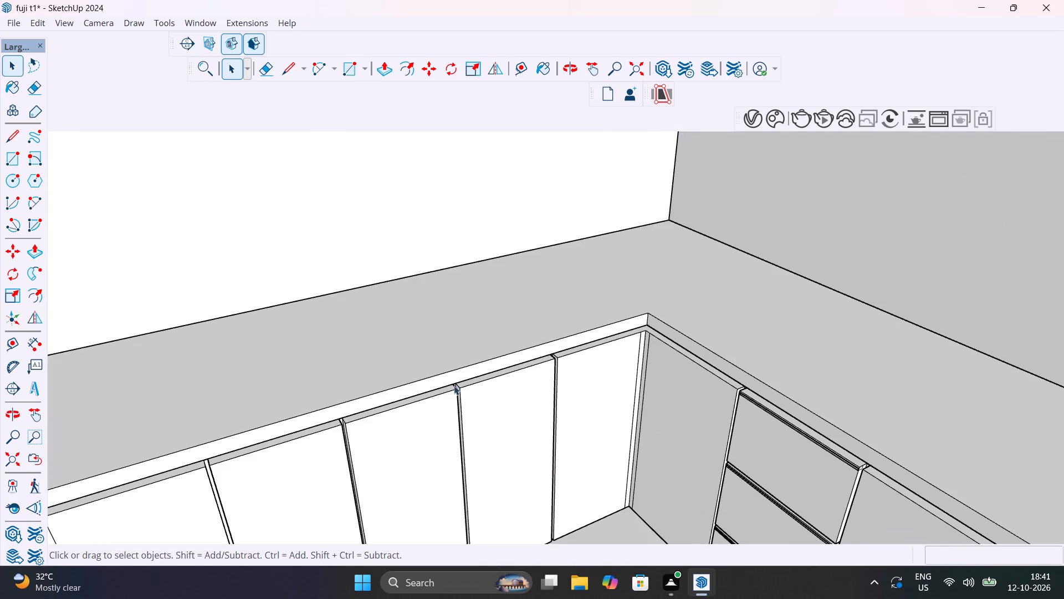
{"action": "middle_click_drag", "start_coordinate": [454, 385], "coordinate": [814, 253]}
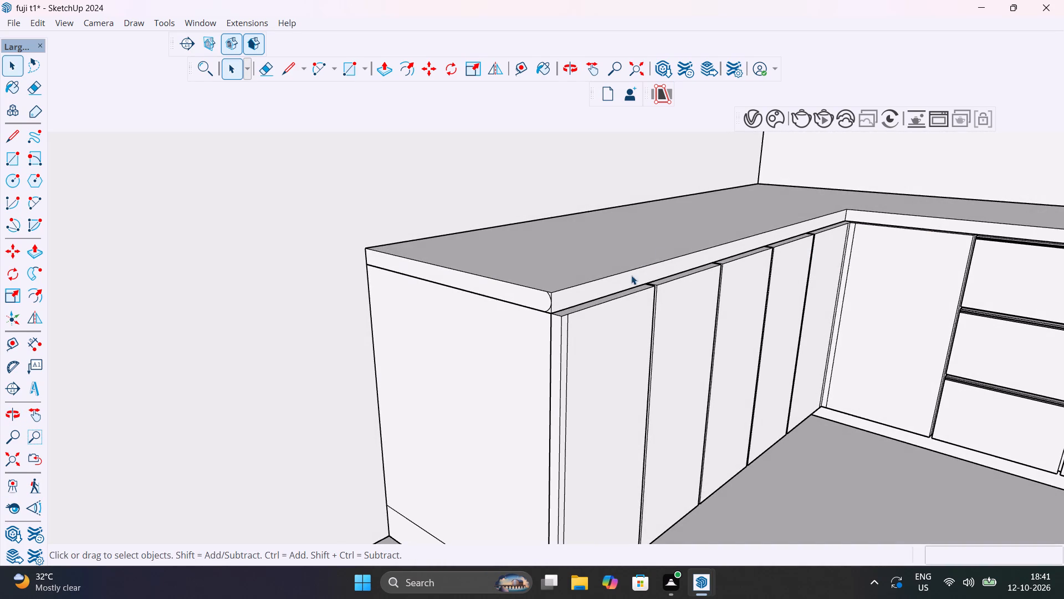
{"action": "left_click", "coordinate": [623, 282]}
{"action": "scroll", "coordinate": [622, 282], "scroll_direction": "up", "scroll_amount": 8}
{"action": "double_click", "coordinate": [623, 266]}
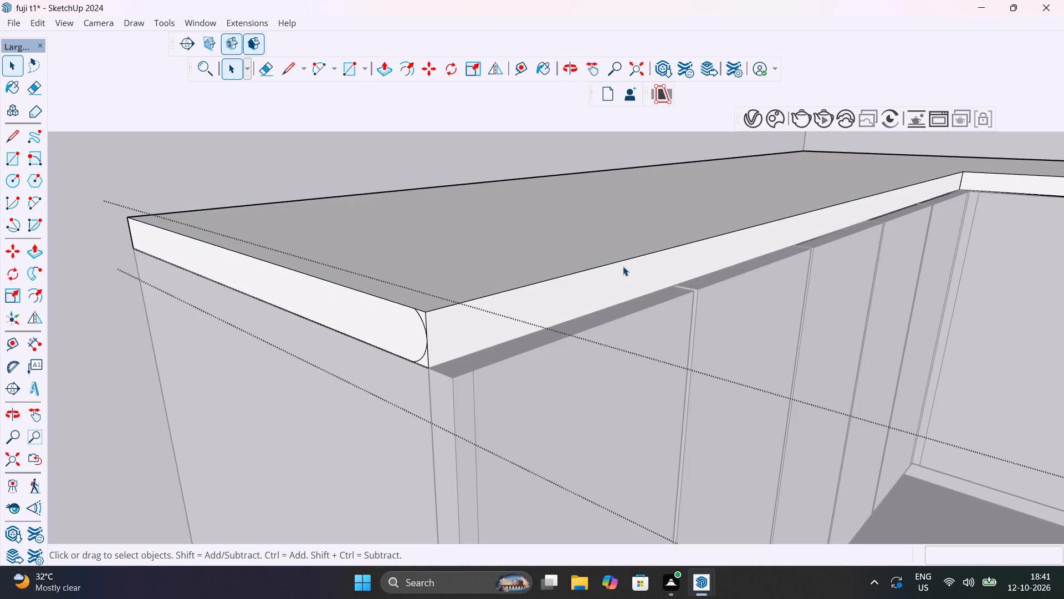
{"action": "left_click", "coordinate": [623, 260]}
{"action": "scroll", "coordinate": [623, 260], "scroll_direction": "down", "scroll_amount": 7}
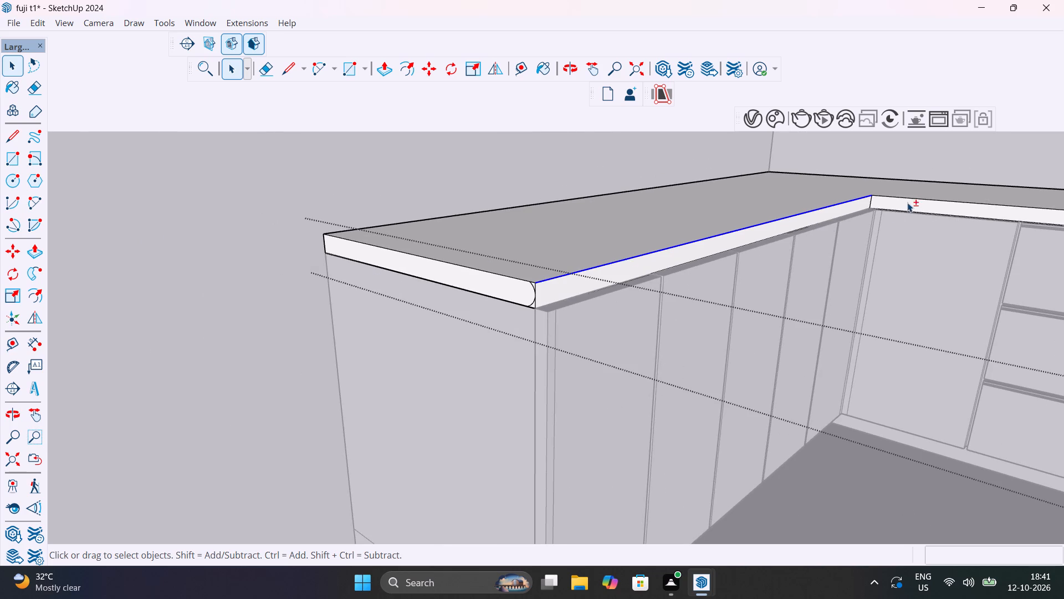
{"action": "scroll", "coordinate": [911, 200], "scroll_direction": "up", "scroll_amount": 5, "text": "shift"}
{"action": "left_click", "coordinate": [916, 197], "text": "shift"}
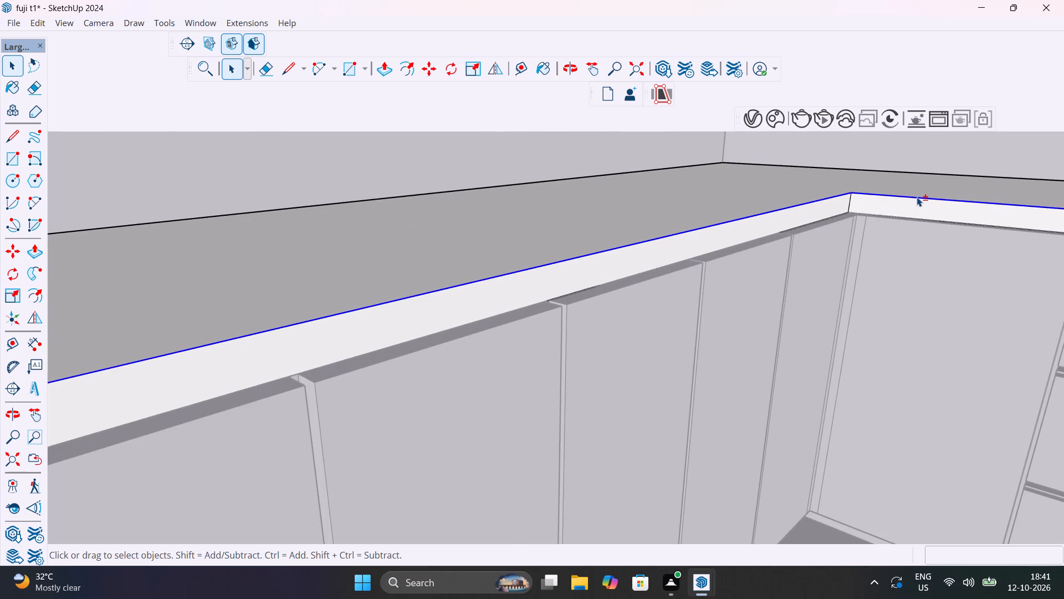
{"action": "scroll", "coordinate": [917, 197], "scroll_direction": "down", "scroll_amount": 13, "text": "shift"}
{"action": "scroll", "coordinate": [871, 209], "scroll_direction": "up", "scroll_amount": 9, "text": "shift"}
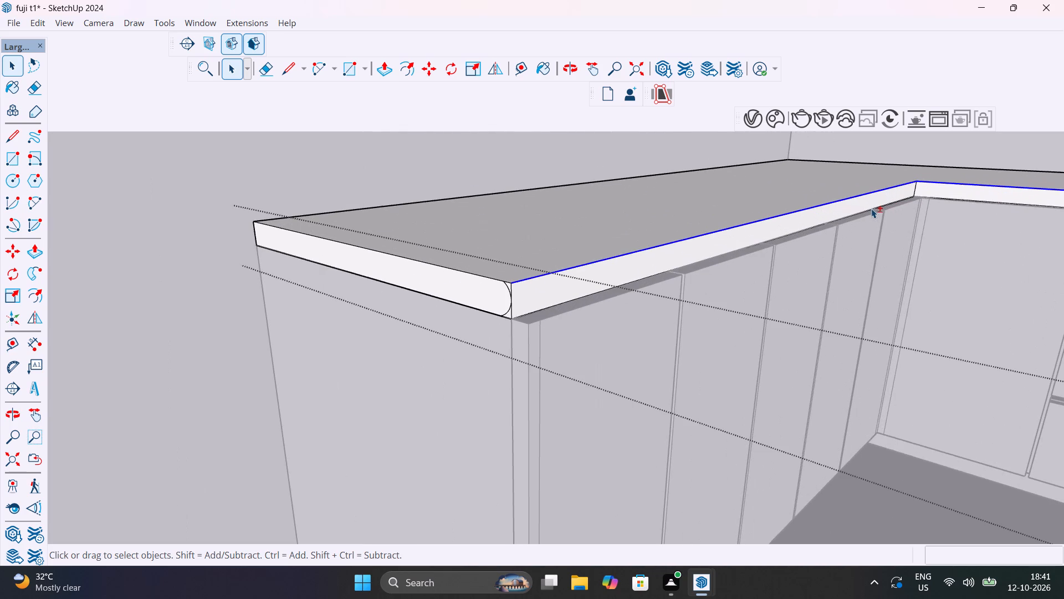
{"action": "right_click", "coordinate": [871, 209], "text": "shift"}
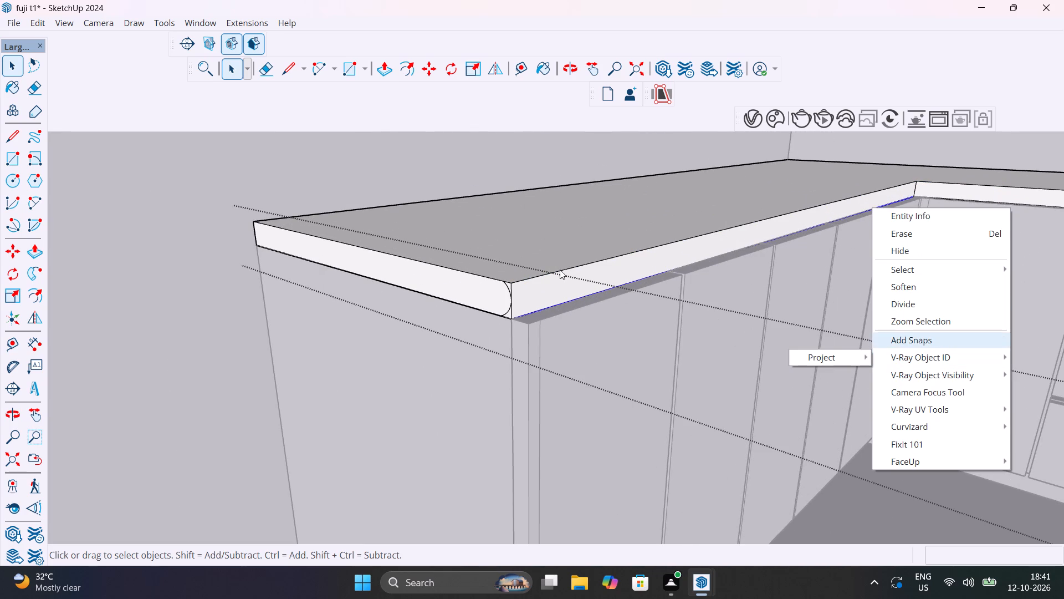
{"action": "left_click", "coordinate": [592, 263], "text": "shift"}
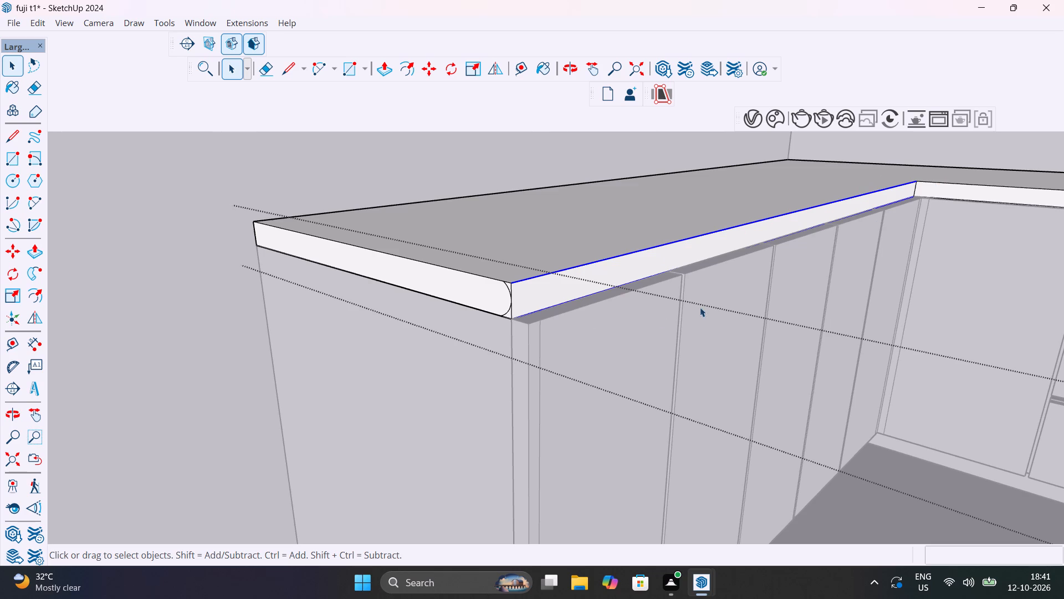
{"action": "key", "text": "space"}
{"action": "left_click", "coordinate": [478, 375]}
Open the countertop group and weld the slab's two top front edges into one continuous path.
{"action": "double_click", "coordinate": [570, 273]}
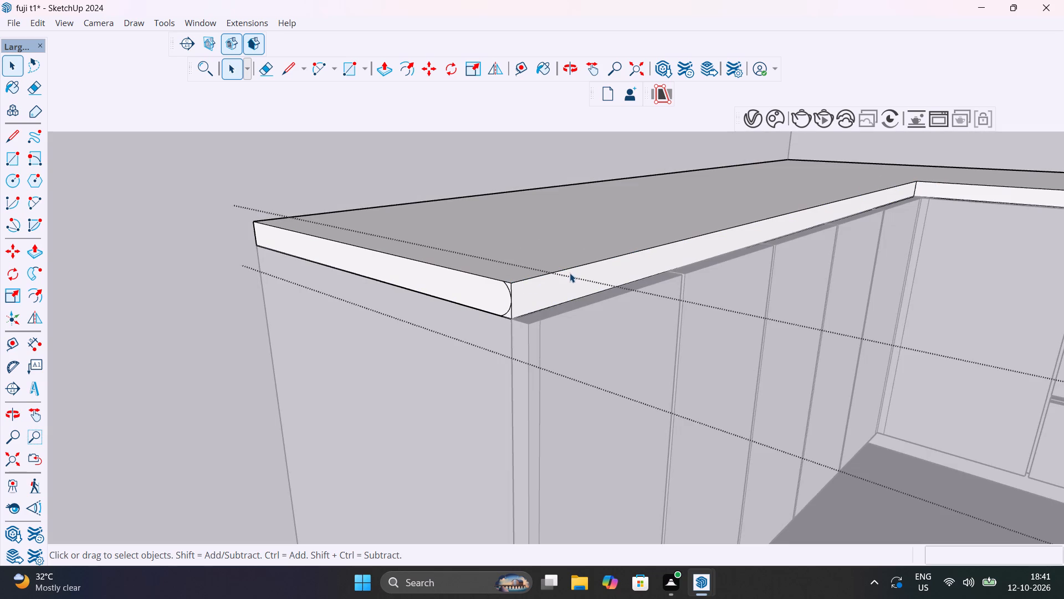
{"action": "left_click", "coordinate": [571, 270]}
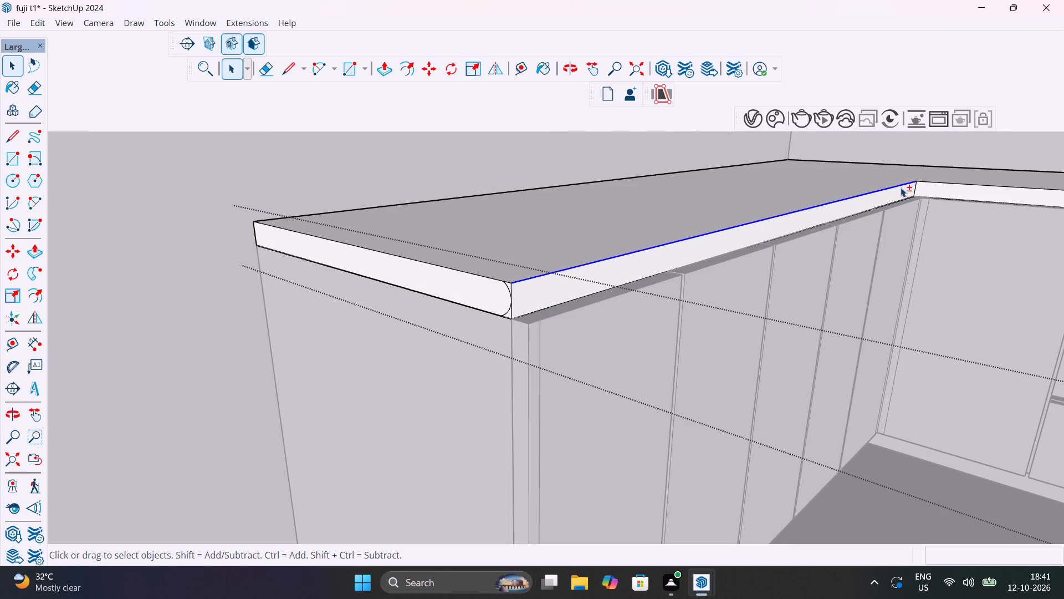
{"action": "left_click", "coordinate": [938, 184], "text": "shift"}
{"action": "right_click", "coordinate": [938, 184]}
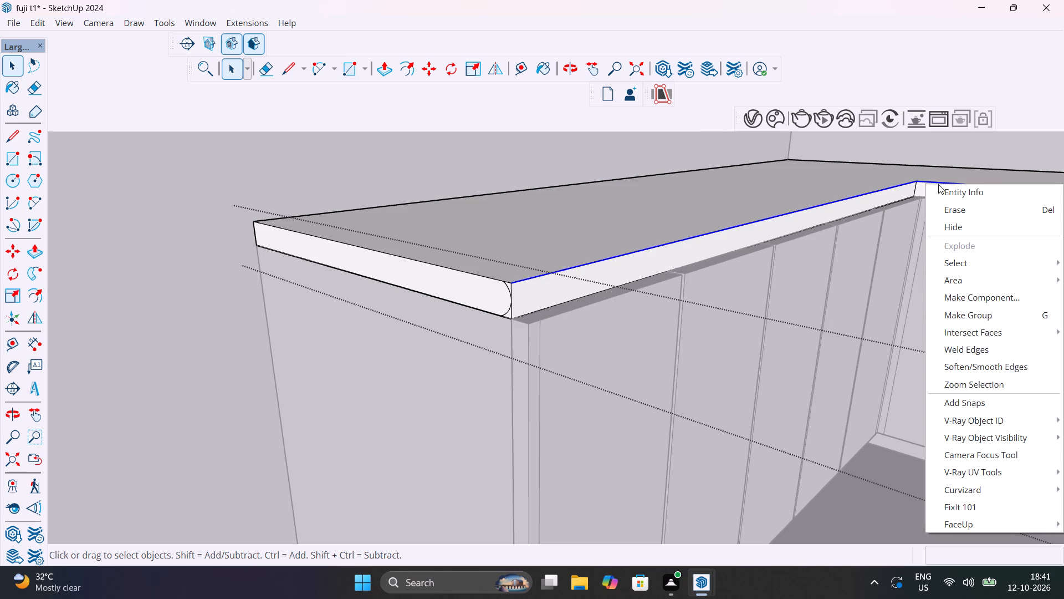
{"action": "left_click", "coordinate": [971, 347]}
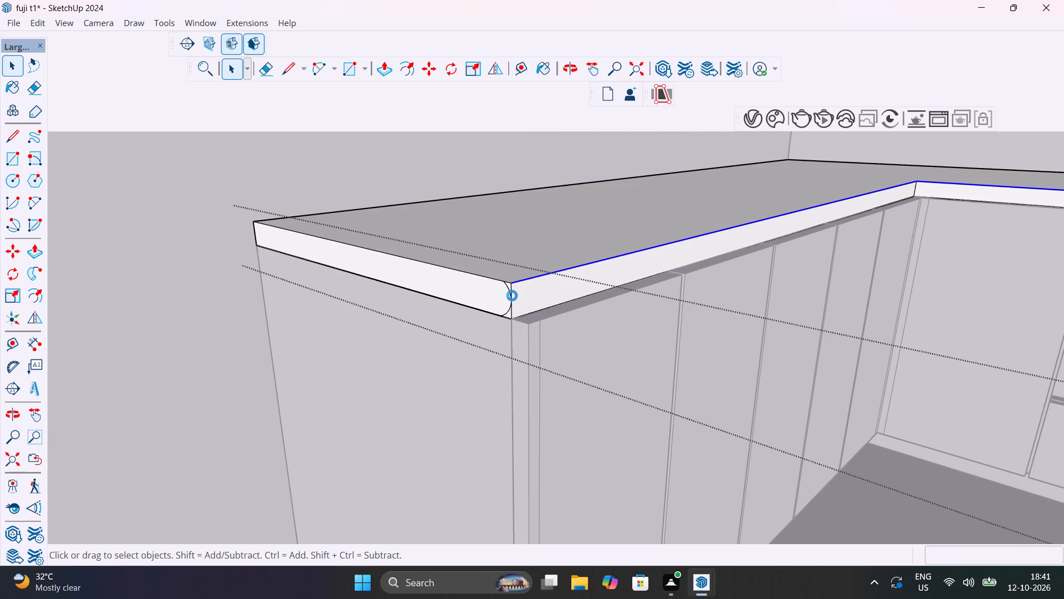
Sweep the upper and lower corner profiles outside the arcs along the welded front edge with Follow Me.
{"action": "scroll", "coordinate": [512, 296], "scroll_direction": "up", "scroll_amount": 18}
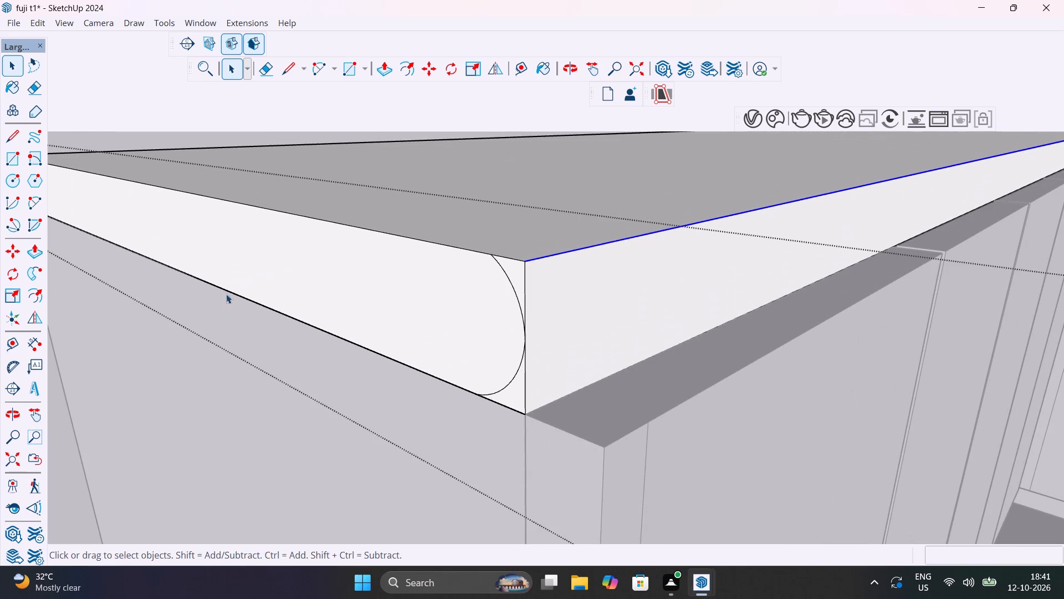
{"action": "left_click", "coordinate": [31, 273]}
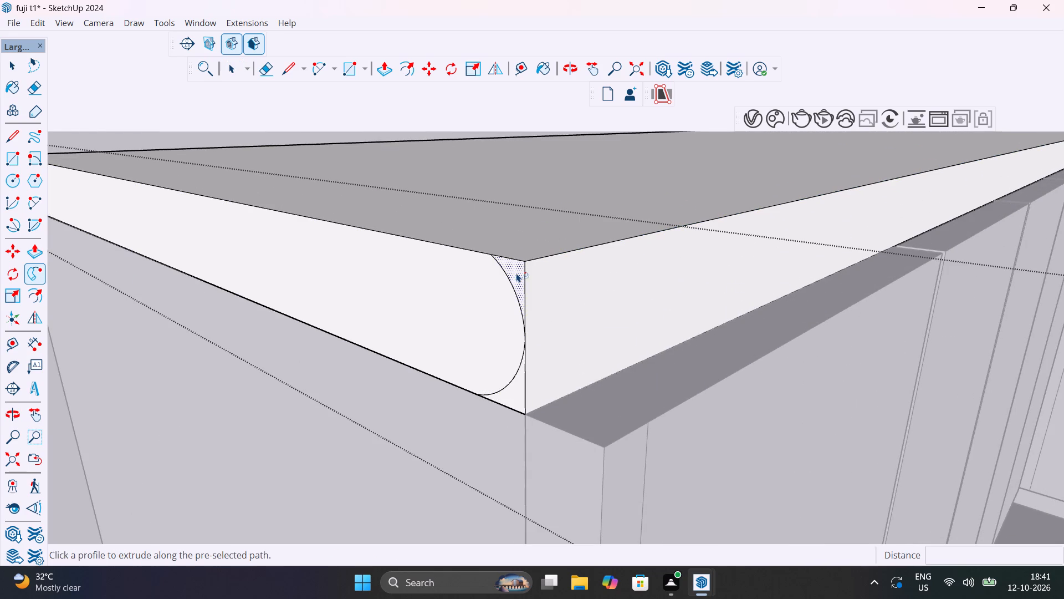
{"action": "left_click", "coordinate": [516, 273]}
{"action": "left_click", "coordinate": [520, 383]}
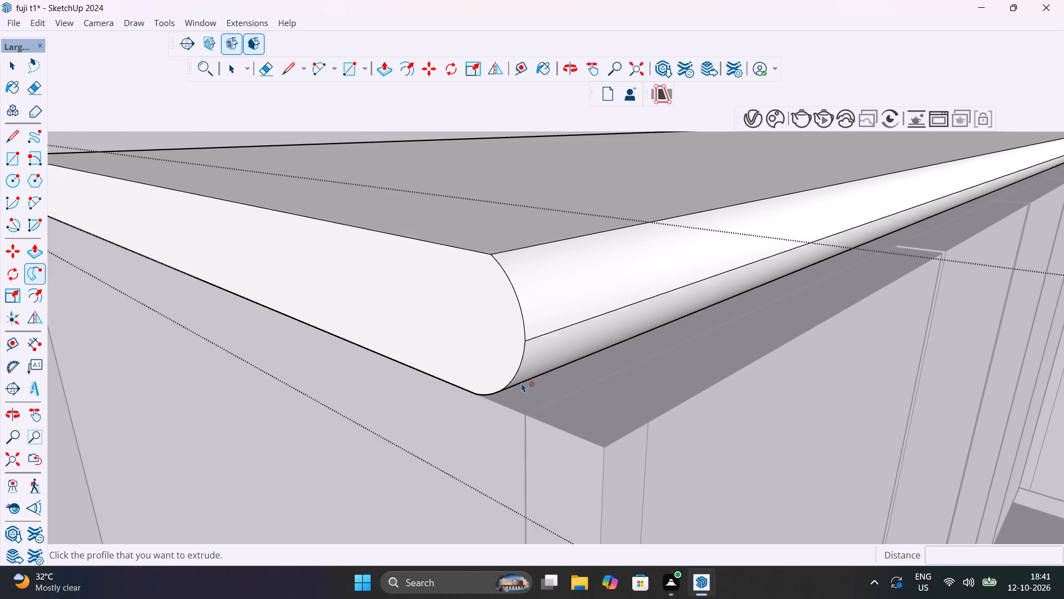
Leave the countertop group and examine the rounded front edge at the inner corner and both free ends.
{"action": "scroll", "coordinate": [521, 383], "scroll_direction": "down", "scroll_amount": 14}
{"action": "middle_click_drag", "start_coordinate": [800, 327], "coordinate": [237, 329]}
{"action": "middle_click_drag", "start_coordinate": [643, 332], "coordinate": [474, 298], "text": "shift"}
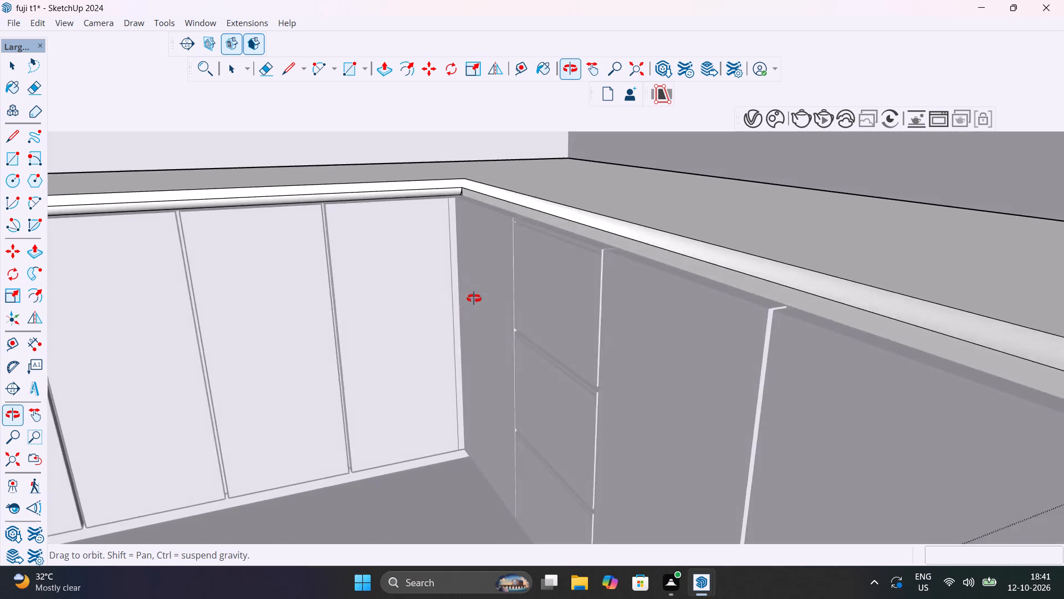
{"action": "middle_click_drag", "start_coordinate": [474, 298], "coordinate": [442, 295], "text": "shift"}
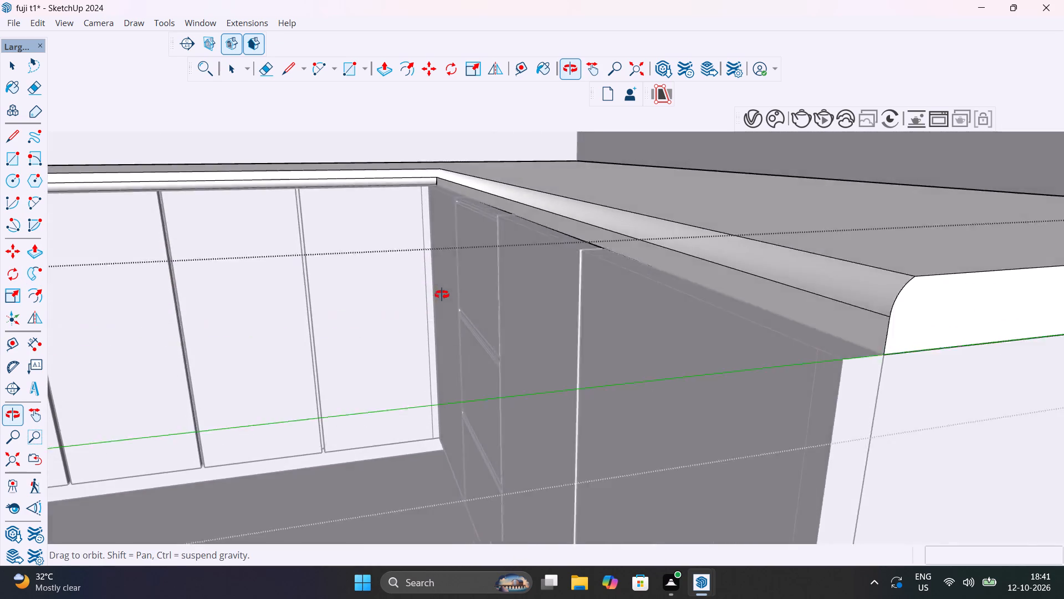
{"action": "middle_click_drag", "start_coordinate": [442, 295], "coordinate": [342, 323], "text": "shift"}
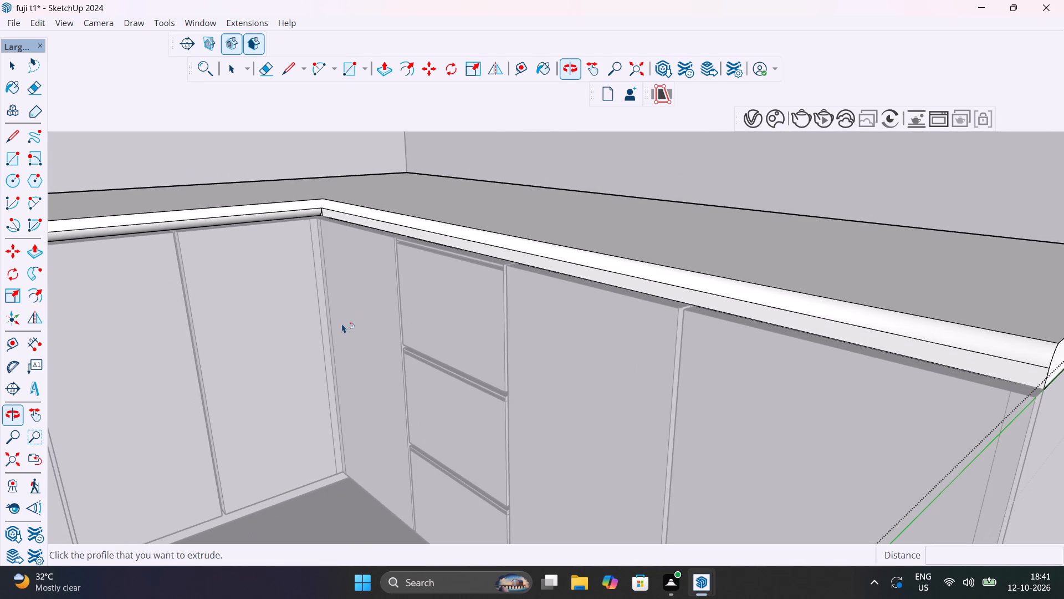
{"action": "key", "text": "space"}
{"action": "scroll", "coordinate": [478, 308], "scroll_direction": "down", "scroll_amount": 14}
{"action": "left_click", "coordinate": [940, 293]}
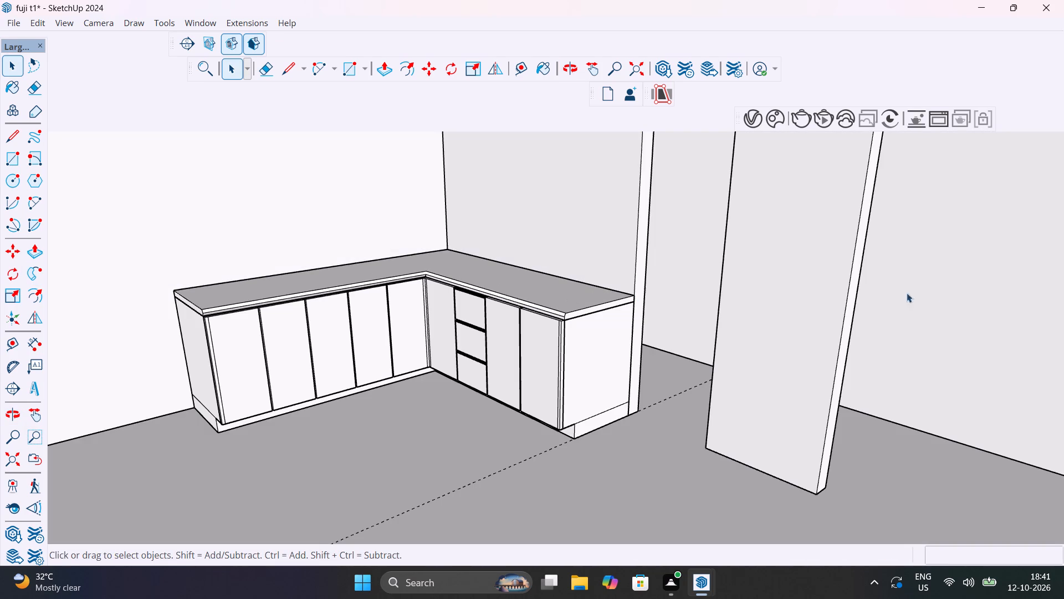
{"action": "scroll", "coordinate": [555, 323], "scroll_direction": "up", "scroll_amount": 6}
{"action": "scroll", "coordinate": [607, 292], "scroll_direction": "up", "scroll_amount": 5}
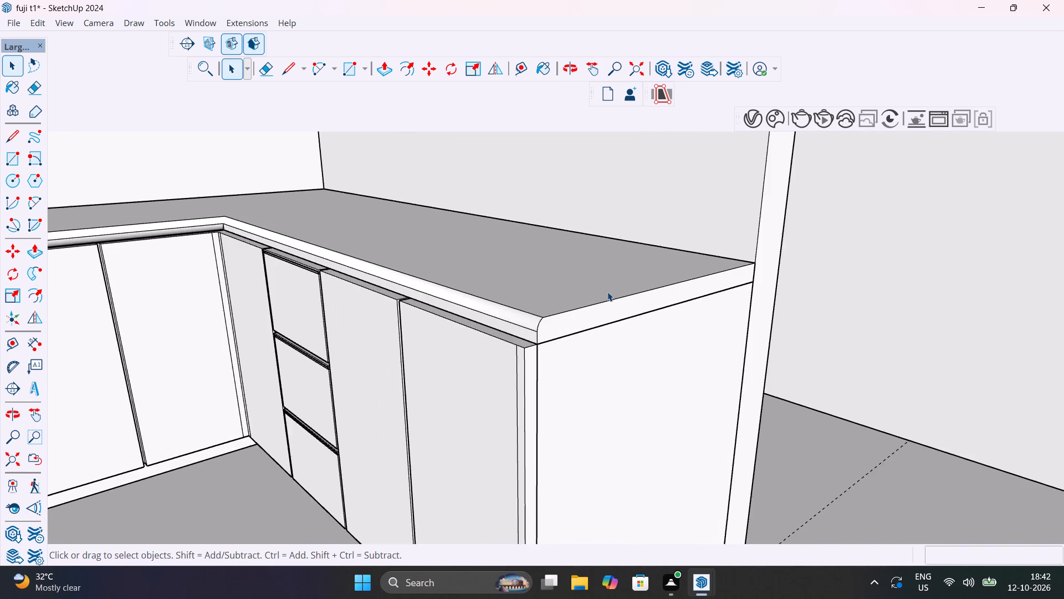
{"action": "scroll", "coordinate": [607, 292], "scroll_direction": "up", "scroll_amount": 6}
{"action": "scroll", "coordinate": [469, 366], "scroll_direction": "up", "scroll_amount": 6}
{"action": "middle_click_drag", "start_coordinate": [469, 366], "coordinate": [572, 335]}
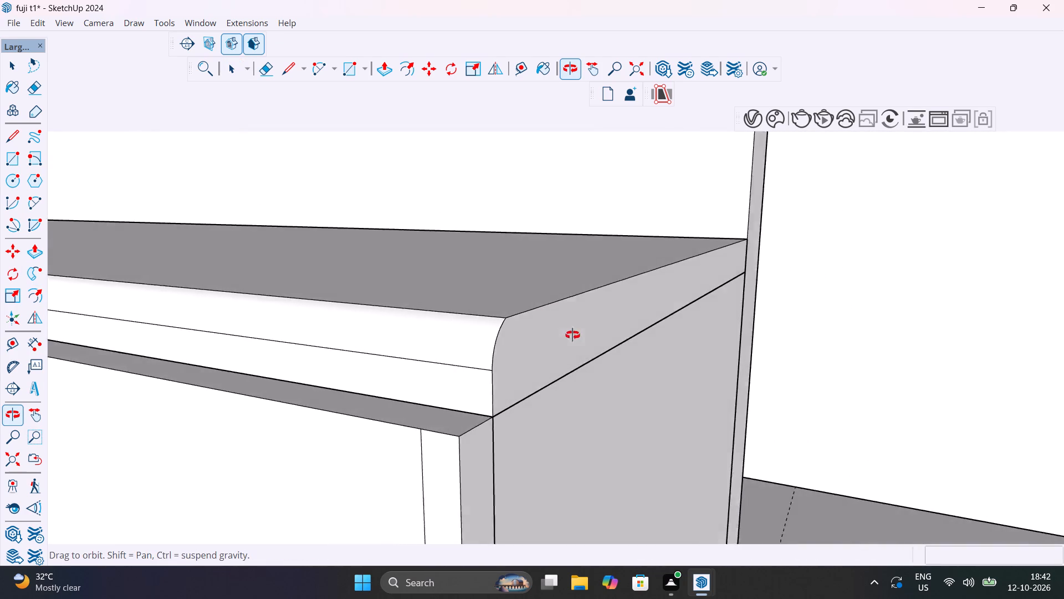
{"action": "middle_click_drag", "start_coordinate": [572, 335], "coordinate": [382, 379]}
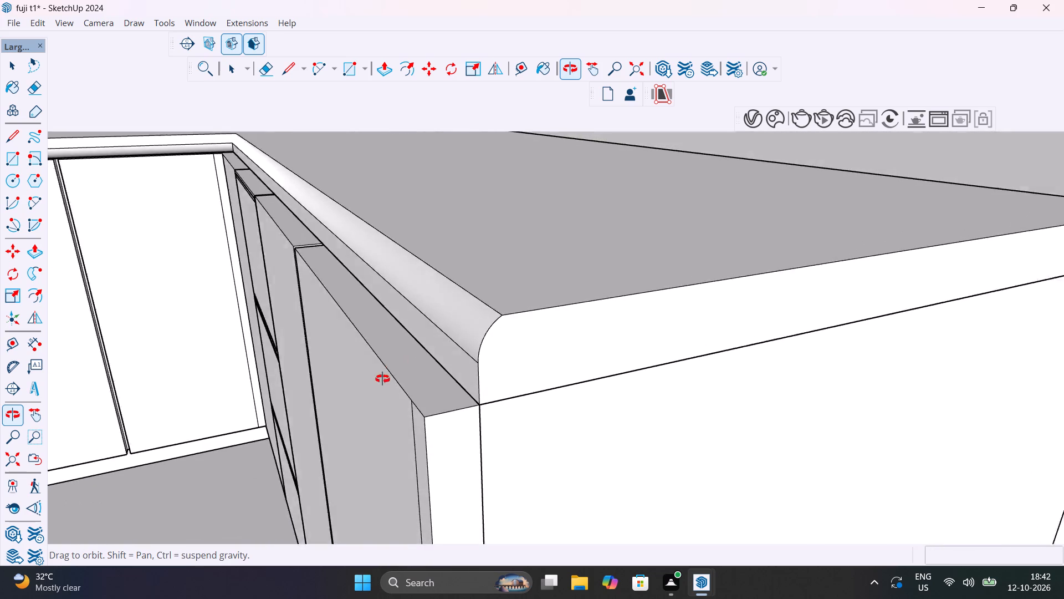
{"action": "middle_click_drag", "start_coordinate": [382, 379], "coordinate": [382, 379]}
{"action": "scroll", "coordinate": [382, 379], "scroll_direction": "down", "scroll_amount": 14}
{"action": "middle_click_drag", "start_coordinate": [393, 375], "coordinate": [807, 360]}
{"action": "middle_click_drag", "start_coordinate": [507, 349], "coordinate": [722, 375], "text": "shift"}
{"action": "scroll", "coordinate": [369, 314], "scroll_direction": "up", "scroll_amount": 6}
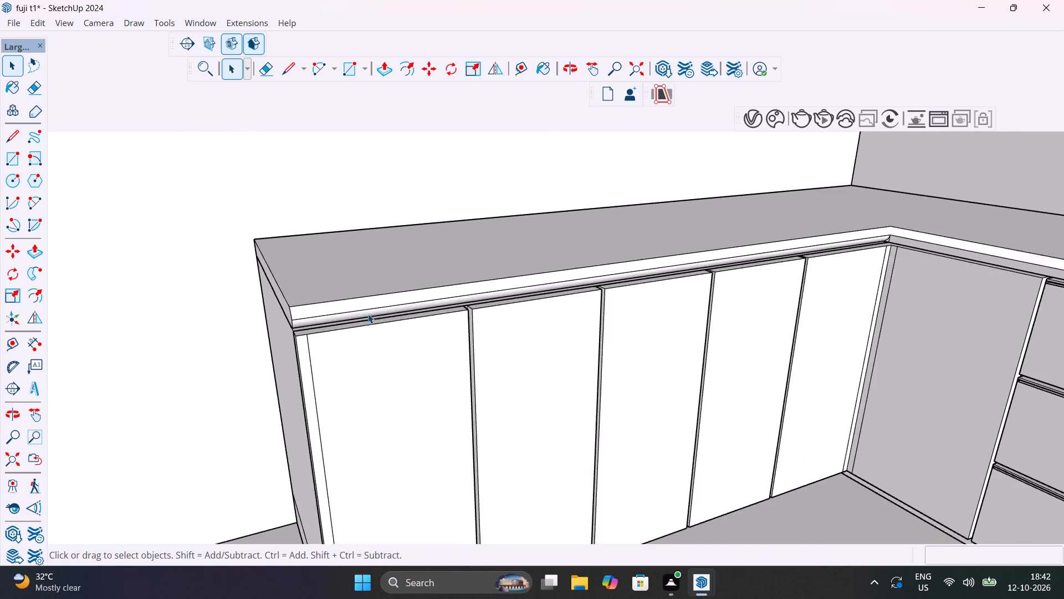
{"action": "scroll", "coordinate": [368, 314], "scroll_direction": "up", "scroll_amount": 5}
{"action": "middle_click_drag", "start_coordinate": [360, 317], "coordinate": [533, 266]}
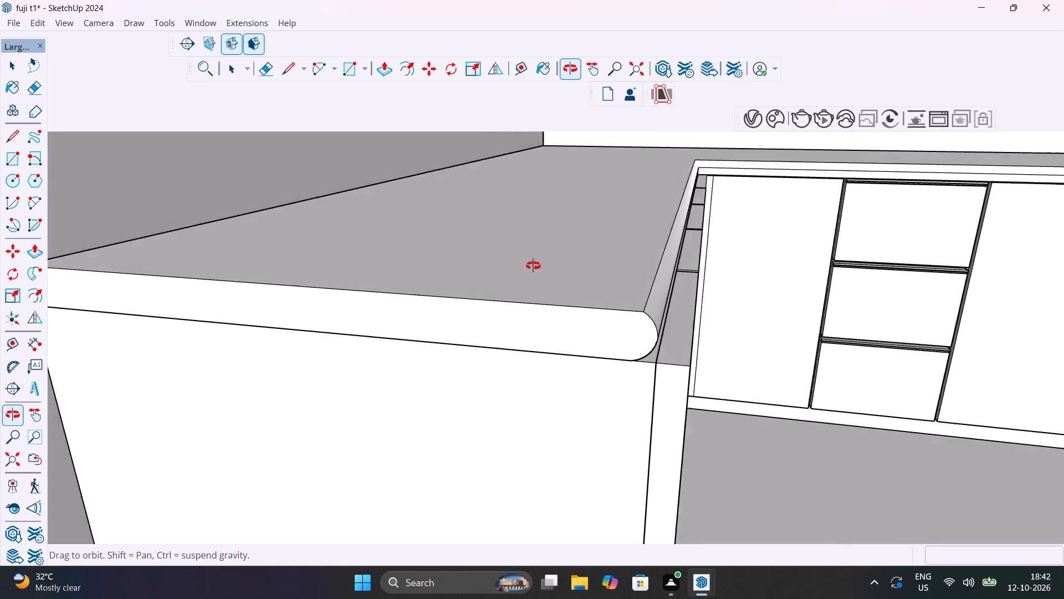
{"action": "middle_click_drag", "start_coordinate": [533, 266], "coordinate": [393, 262]}
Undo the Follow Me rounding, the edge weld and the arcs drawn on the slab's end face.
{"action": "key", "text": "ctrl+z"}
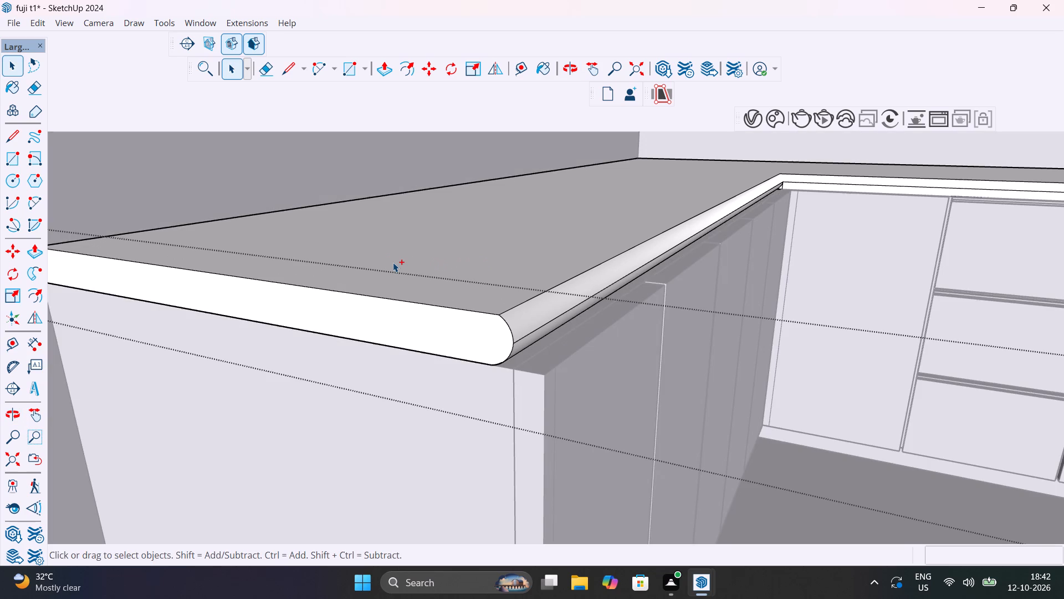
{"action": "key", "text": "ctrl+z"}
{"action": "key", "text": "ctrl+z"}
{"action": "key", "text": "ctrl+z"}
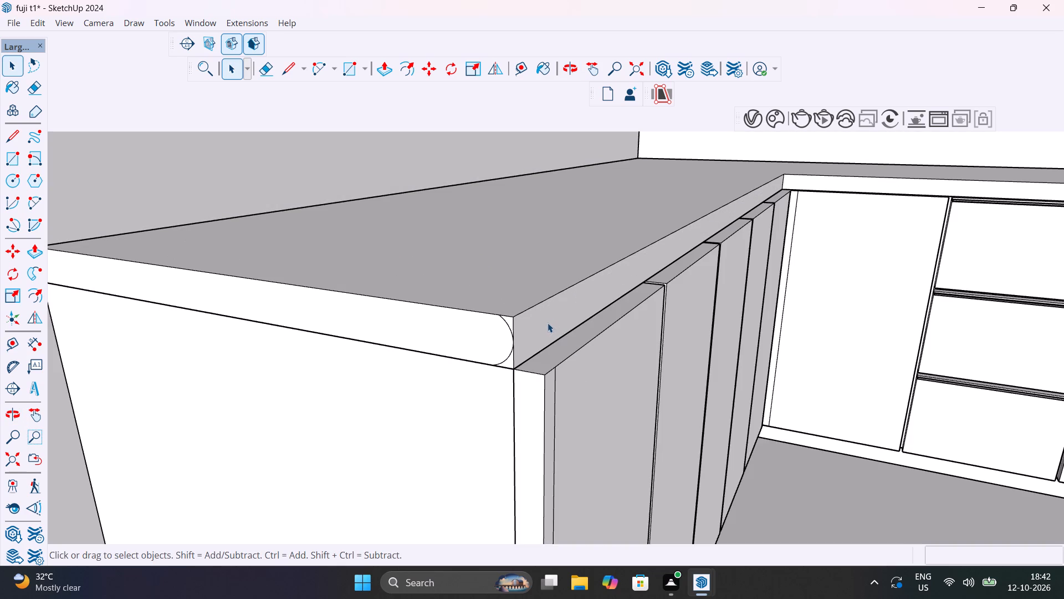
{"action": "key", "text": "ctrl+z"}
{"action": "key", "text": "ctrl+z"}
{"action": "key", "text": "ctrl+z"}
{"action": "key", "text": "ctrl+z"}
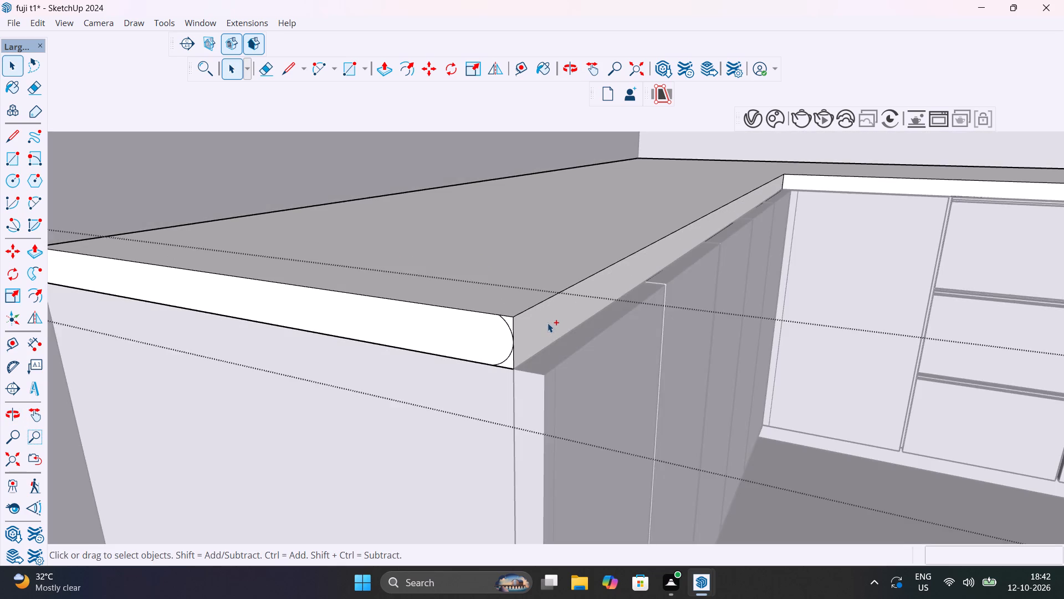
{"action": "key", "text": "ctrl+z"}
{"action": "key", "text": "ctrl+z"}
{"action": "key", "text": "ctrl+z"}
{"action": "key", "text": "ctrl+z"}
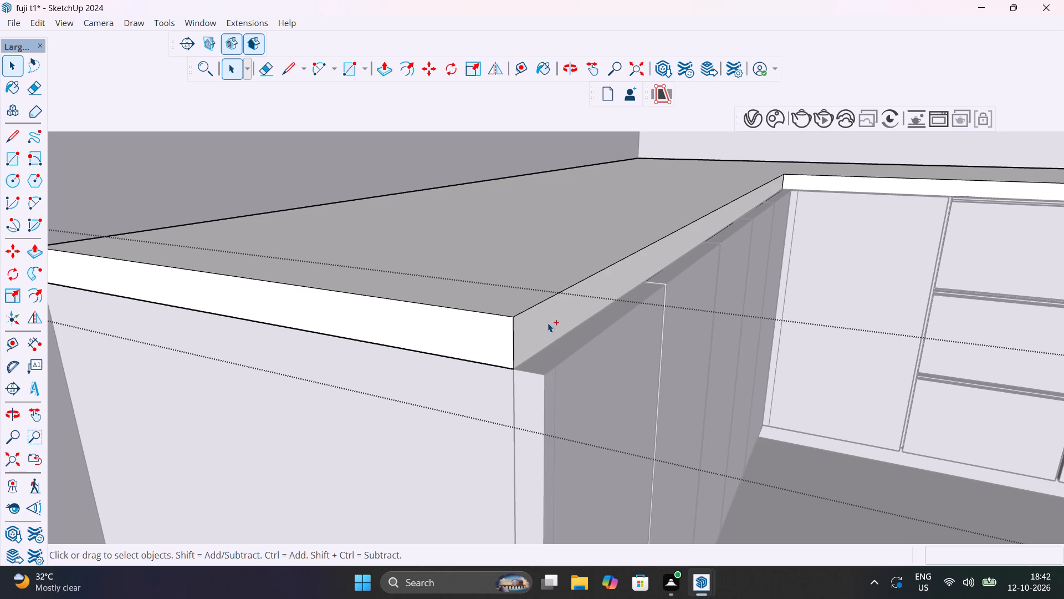
Push/Pull the countertop's front face along the run without drawers outward by 1".
{"action": "left_click", "coordinate": [548, 323]}
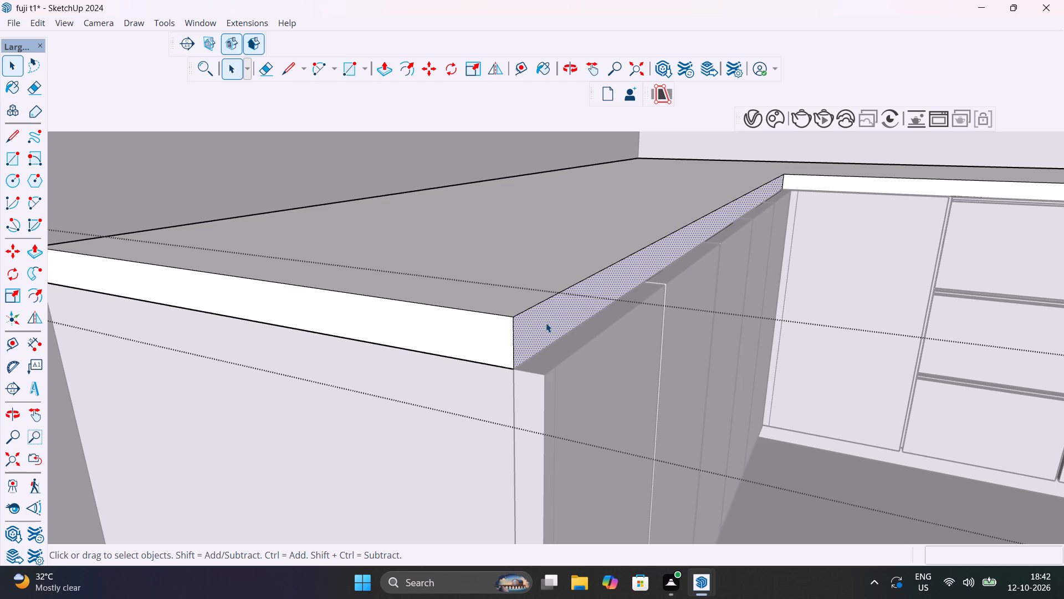
{"action": "key", "text": "p"}
{"action": "left_click", "coordinate": [546, 323]}
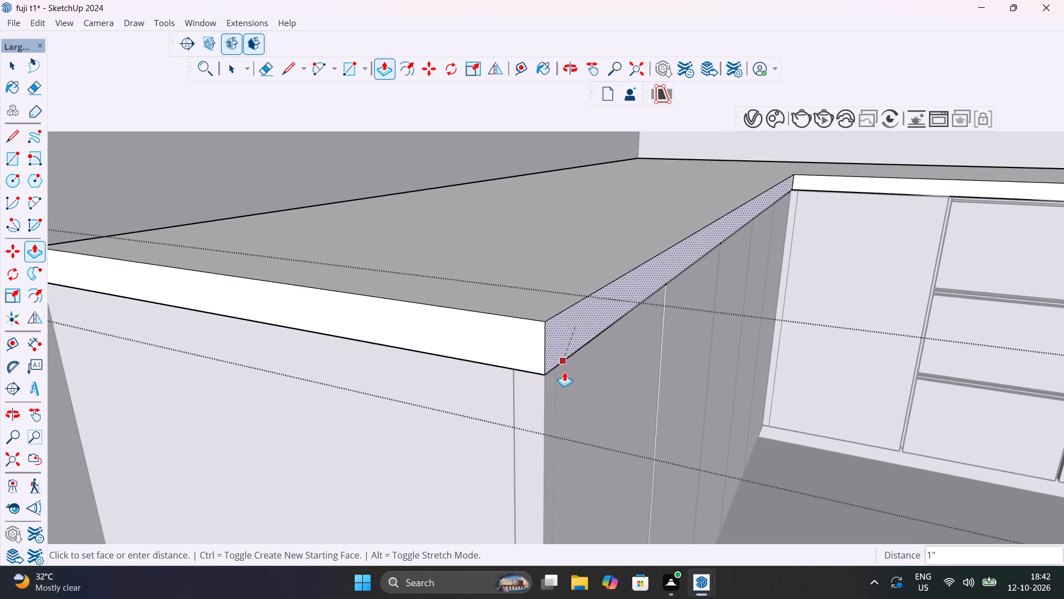
{"action": "left_click", "coordinate": [557, 389]}
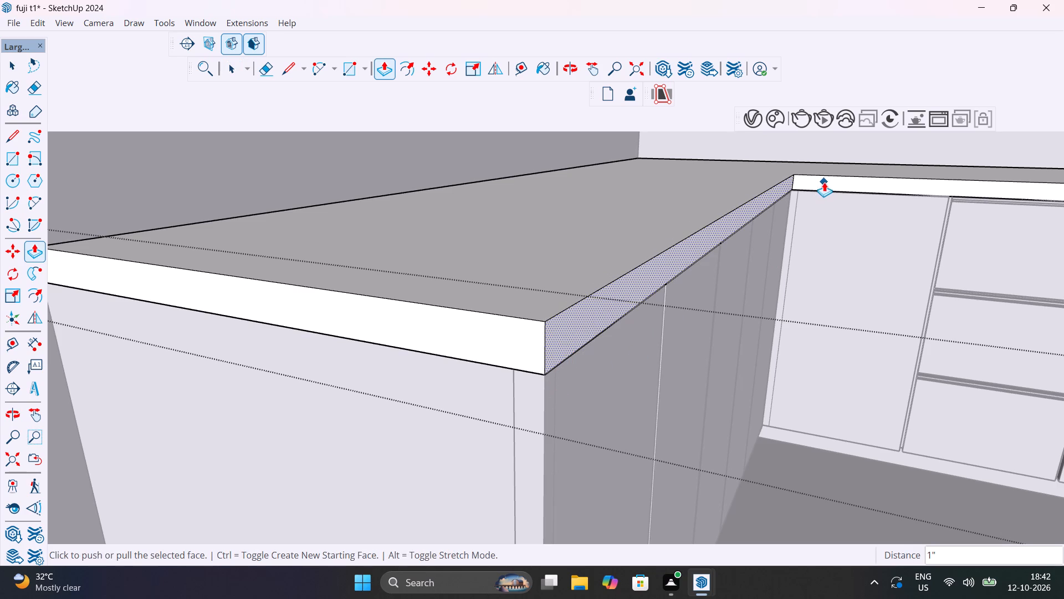
Push/Pull the countertop's front face above the drawer run outward by 1" and leave the group.
{"action": "scroll", "coordinate": [825, 181], "scroll_direction": "up", "scroll_amount": 9}
{"action": "key", "text": "space"}
{"action": "left_click", "coordinate": [809, 187]}
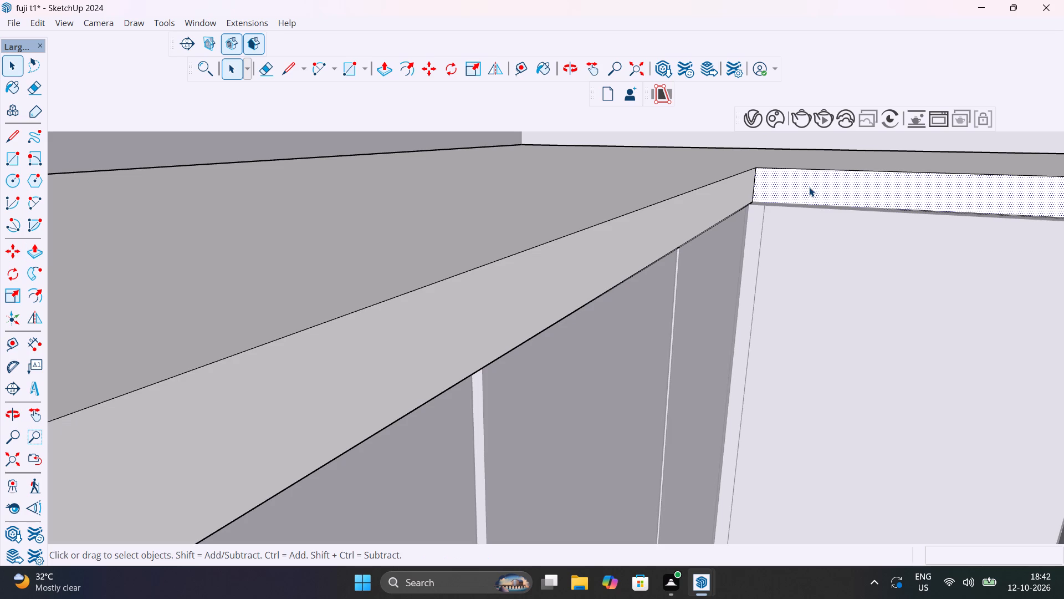
{"action": "key", "text": "p"}
{"action": "left_click", "coordinate": [806, 186]}
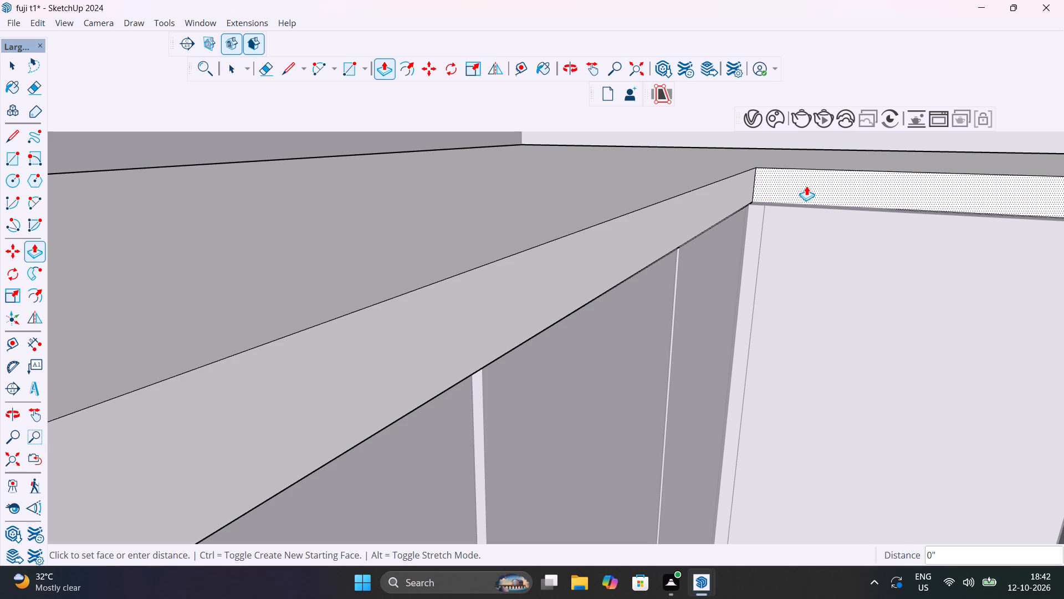
{"action": "middle_click_drag", "start_coordinate": [867, 269], "coordinate": [825, 237]}
{"action": "scroll", "coordinate": [826, 238], "scroll_direction": "down", "scroll_amount": 11}
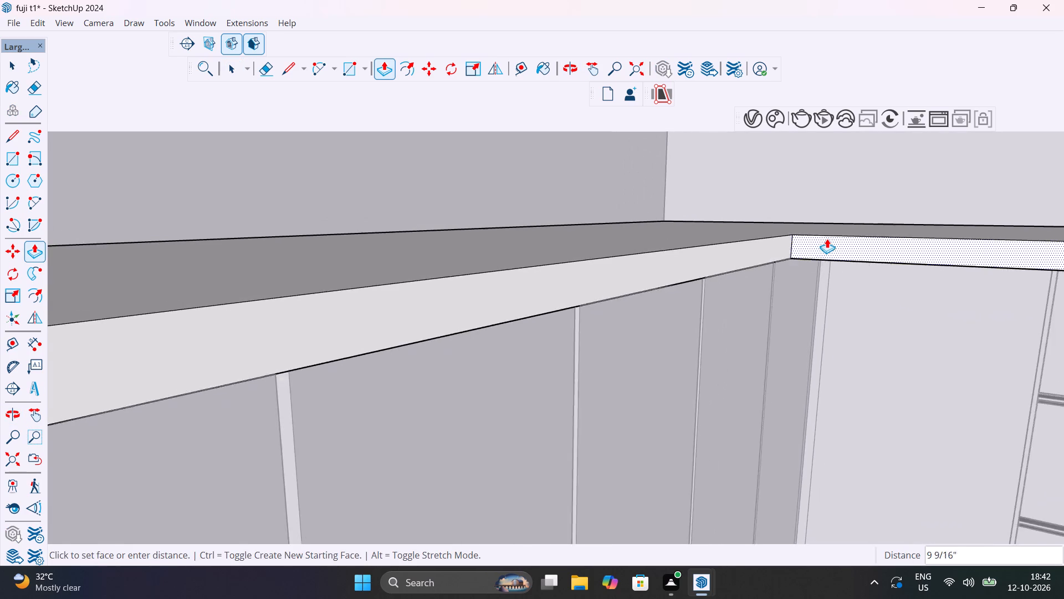
{"action": "scroll", "coordinate": [827, 238], "scroll_direction": "down", "scroll_amount": 13}
{"action": "middle_click_drag", "start_coordinate": [970, 299], "coordinate": [470, 362], "text": "shift"}
{"action": "scroll", "coordinate": [525, 331], "scroll_direction": "up", "scroll_amount": 2}
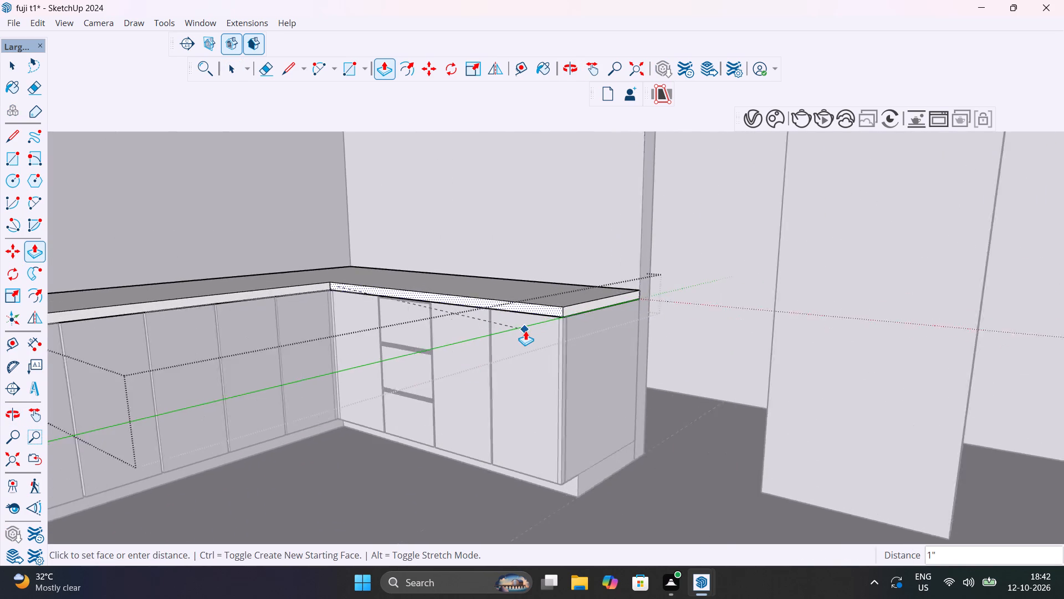
{"action": "scroll", "coordinate": [525, 331], "scroll_direction": "up", "scroll_amount": 8}
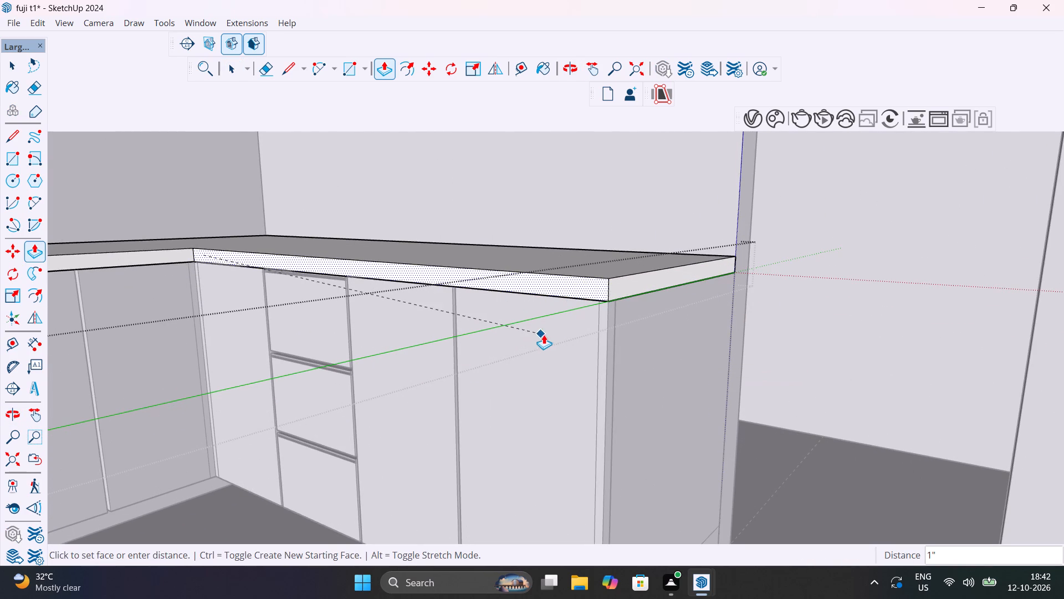
{"action": "left_click", "coordinate": [547, 336]}
{"action": "key", "text": "space"}
{"action": "scroll", "coordinate": [555, 341], "scroll_direction": "down", "scroll_amount": 19}
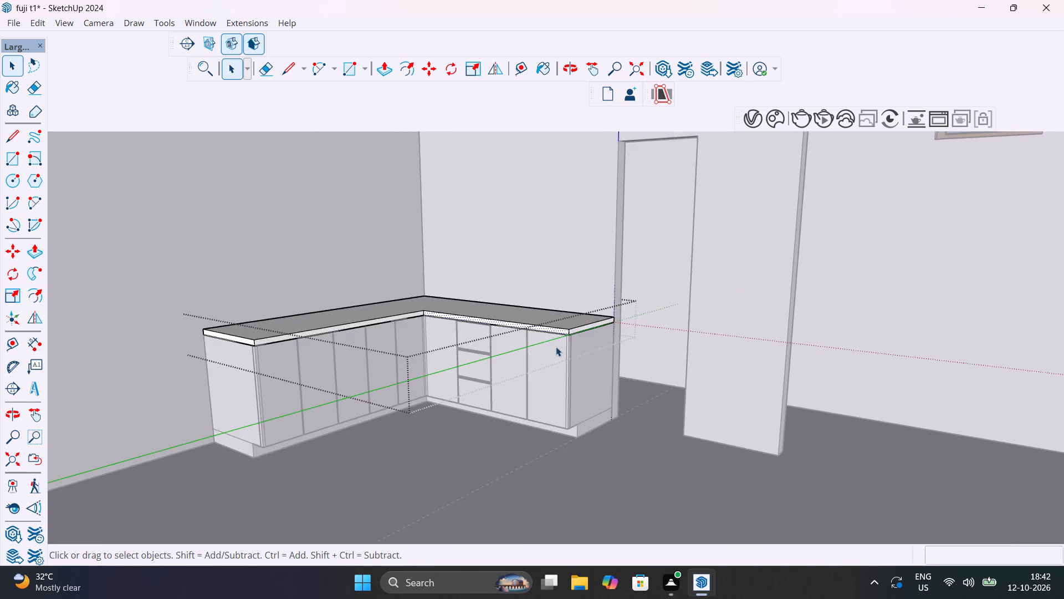
{"action": "scroll", "coordinate": [556, 347], "scroll_direction": "down", "scroll_amount": 3}
{"action": "left_click", "coordinate": [989, 343]}
Examine the whole house model from outside and above, and the L-shaped kitchen counter with its extended top.
{"action": "scroll", "coordinate": [489, 307], "scroll_direction": "down", "scroll_amount": 12}
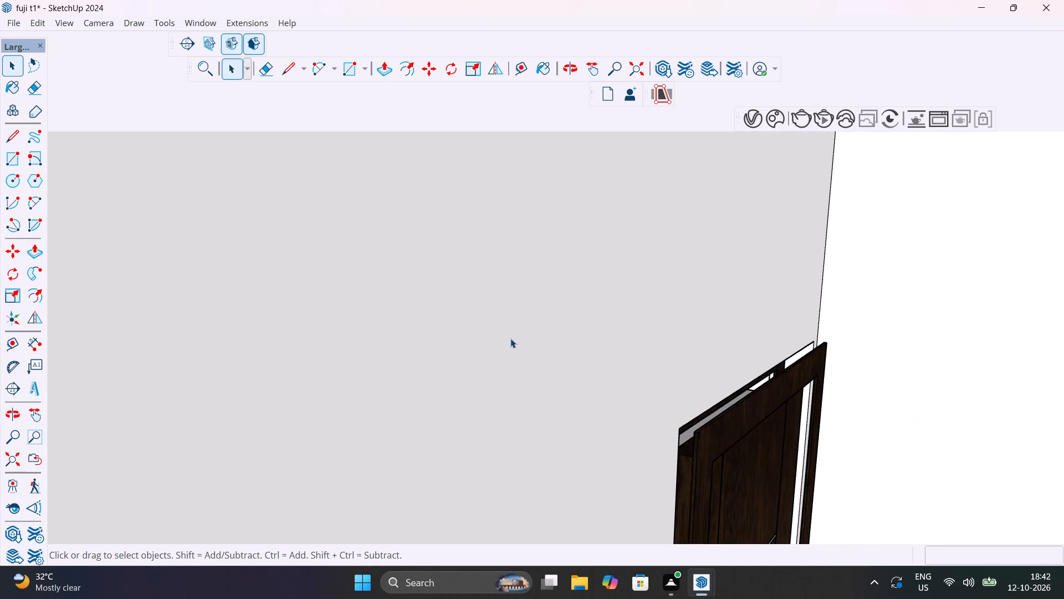
{"action": "middle_click_drag", "start_coordinate": [482, 308], "coordinate": [583, 549], "text": "shift"}
{"action": "scroll", "coordinate": [583, 549], "scroll_direction": "down", "scroll_amount": 1}
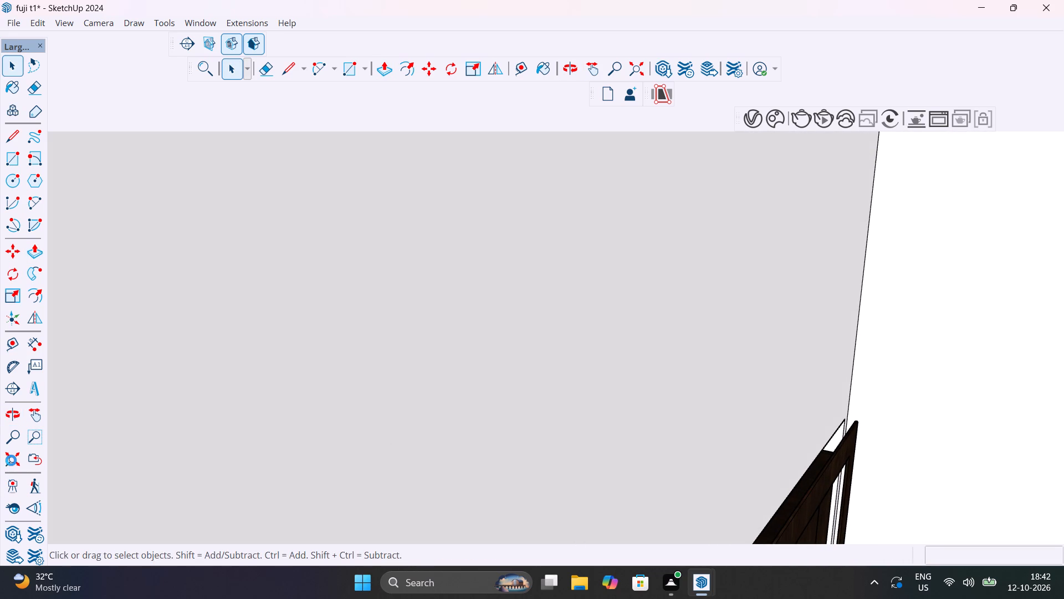
{"action": "left_click", "coordinate": [11, 460]}
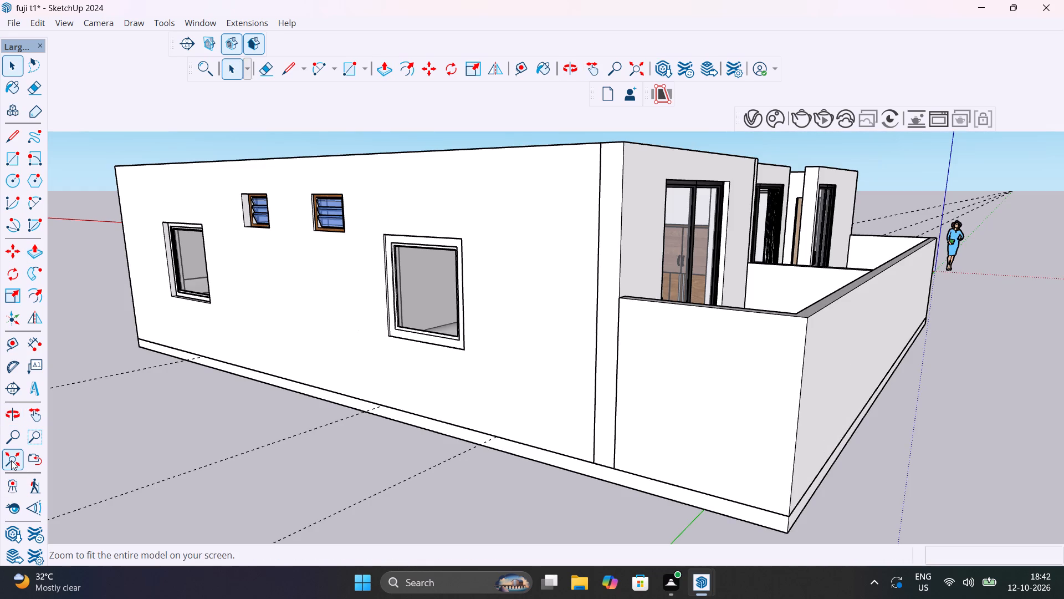
{"action": "left_click", "coordinate": [3, 462]}
{"action": "middle_click_drag", "start_coordinate": [284, 418], "coordinate": [288, 420]}
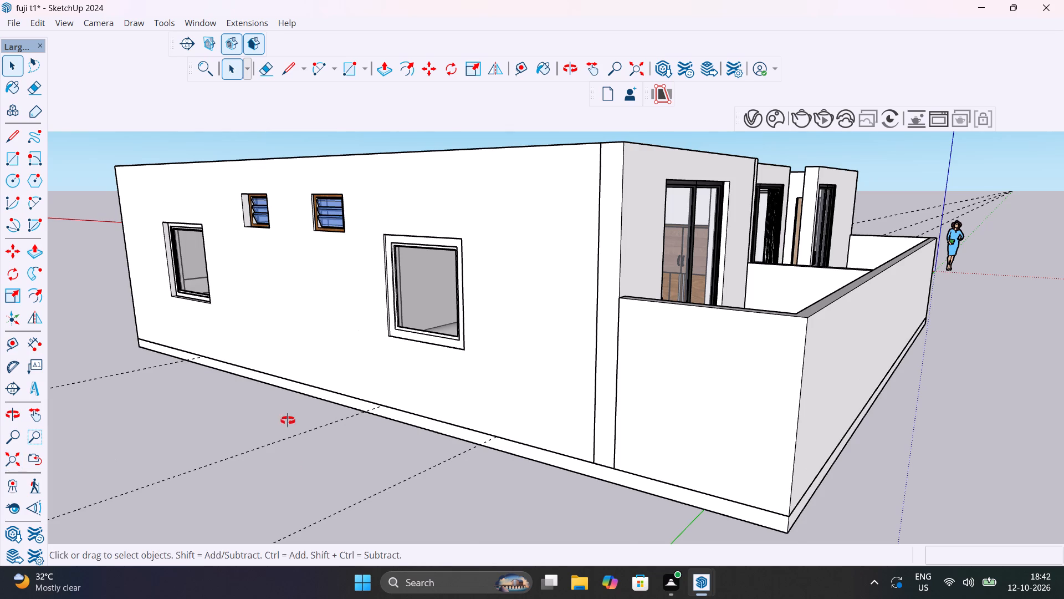
{"action": "middle_click_drag", "start_coordinate": [288, 420], "coordinate": [293, 580]}
{"action": "middle_click_drag", "start_coordinate": [423, 405], "coordinate": [469, 598], "text": "shift"}
{"action": "scroll", "coordinate": [471, 202], "scroll_direction": "up", "scroll_amount": 3}
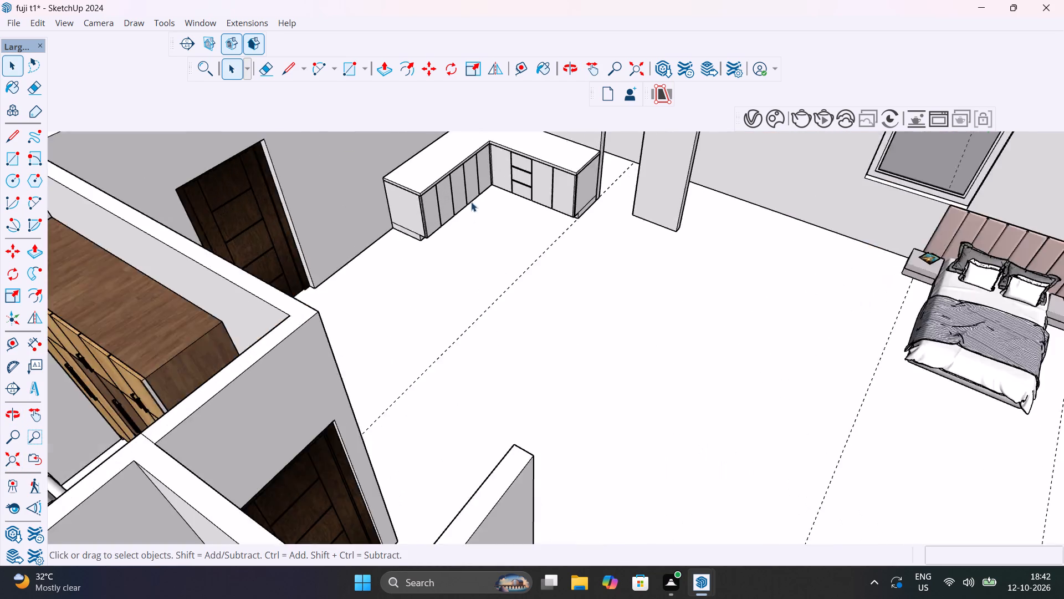
{"action": "scroll", "coordinate": [471, 202], "scroll_direction": "up", "scroll_amount": 12}
{"action": "middle_click_drag", "start_coordinate": [508, 222], "coordinate": [555, 309], "text": "shift"}
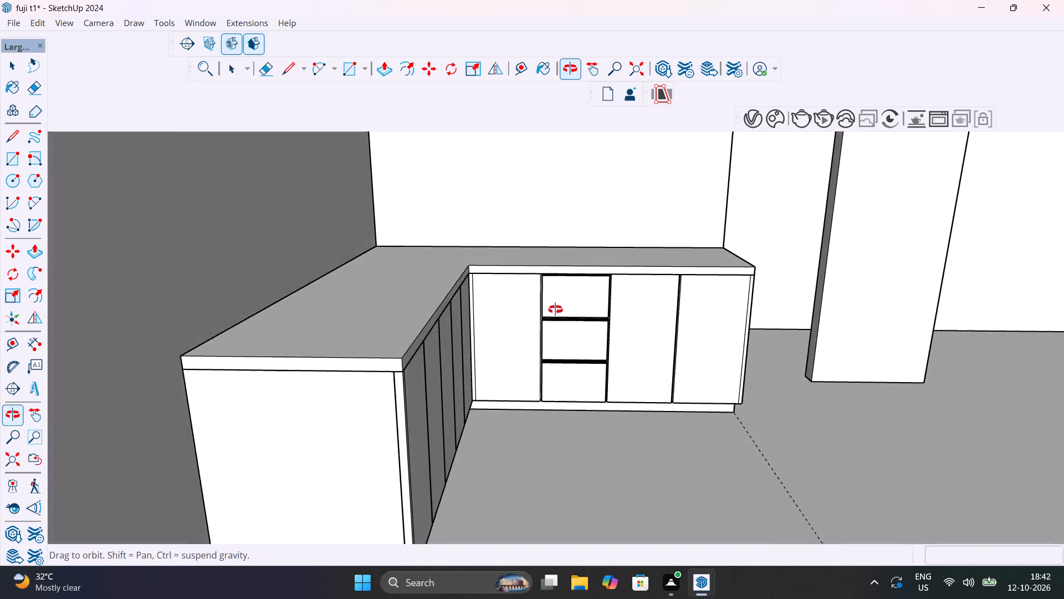
Open the countertop group for editing at the free end of the run without drawers.
{"action": "middle_click_drag", "start_coordinate": [555, 309], "coordinate": [336, 352], "text": "shift"}
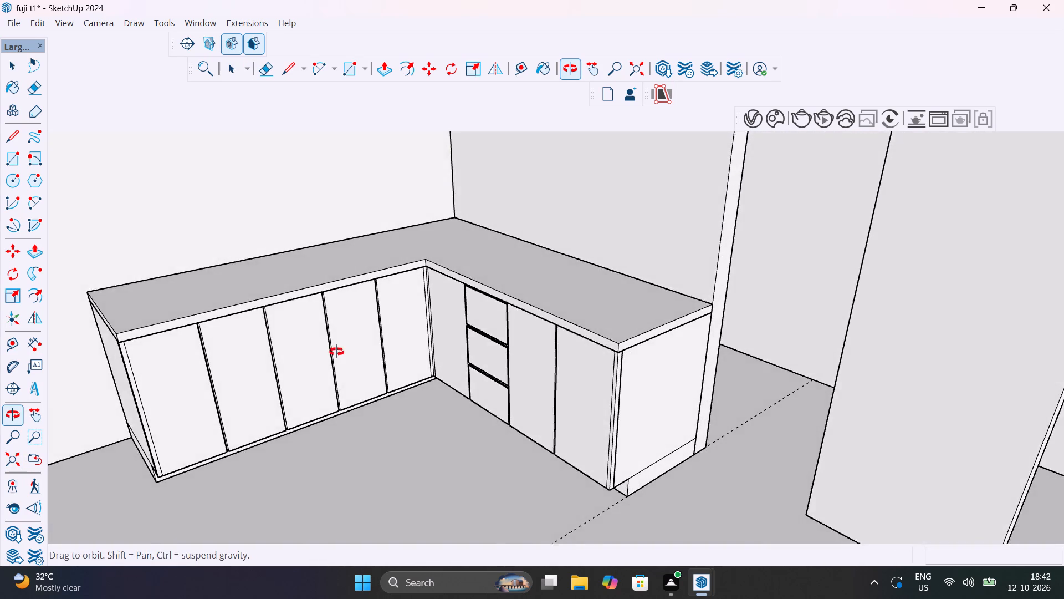
{"action": "middle_click_drag", "start_coordinate": [336, 352], "coordinate": [592, 311], "text": "shift"}
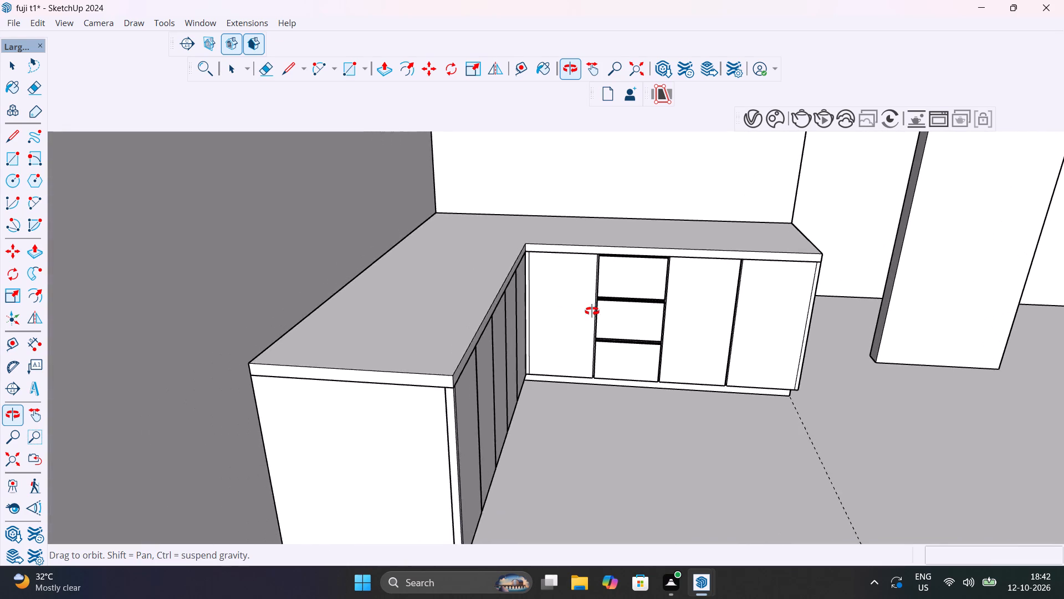
{"action": "middle_click_drag", "start_coordinate": [592, 311], "coordinate": [572, 281], "text": "shift"}
{"action": "scroll", "coordinate": [417, 320], "scroll_direction": "up", "scroll_amount": 17}
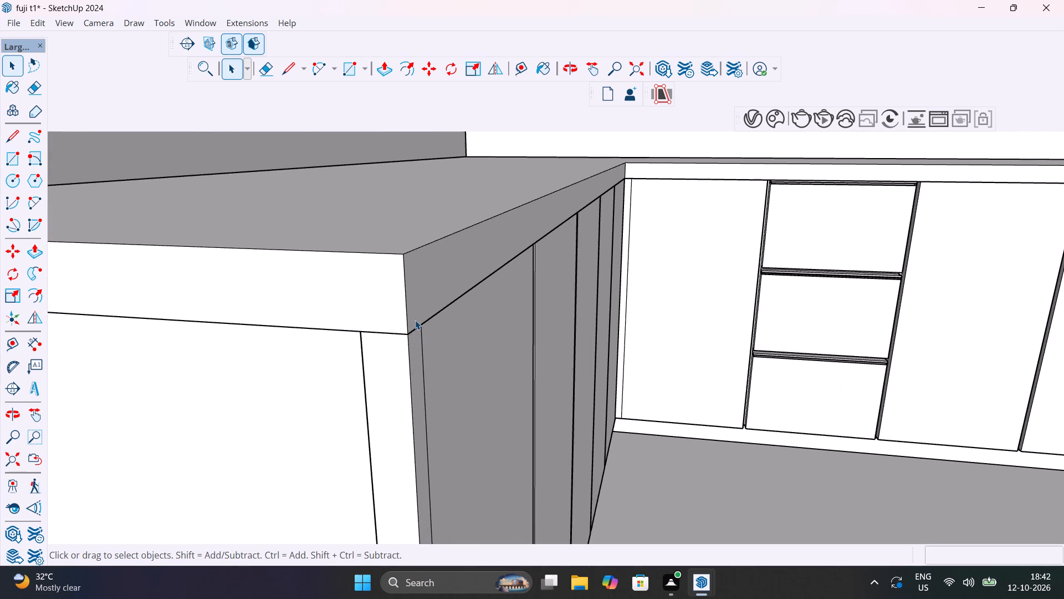
{"action": "scroll", "coordinate": [415, 320], "scroll_direction": "up", "scroll_amount": 1}
{"action": "middle_click_drag", "start_coordinate": [415, 320], "coordinate": [392, 331]}
{"action": "double_click", "coordinate": [369, 289]}
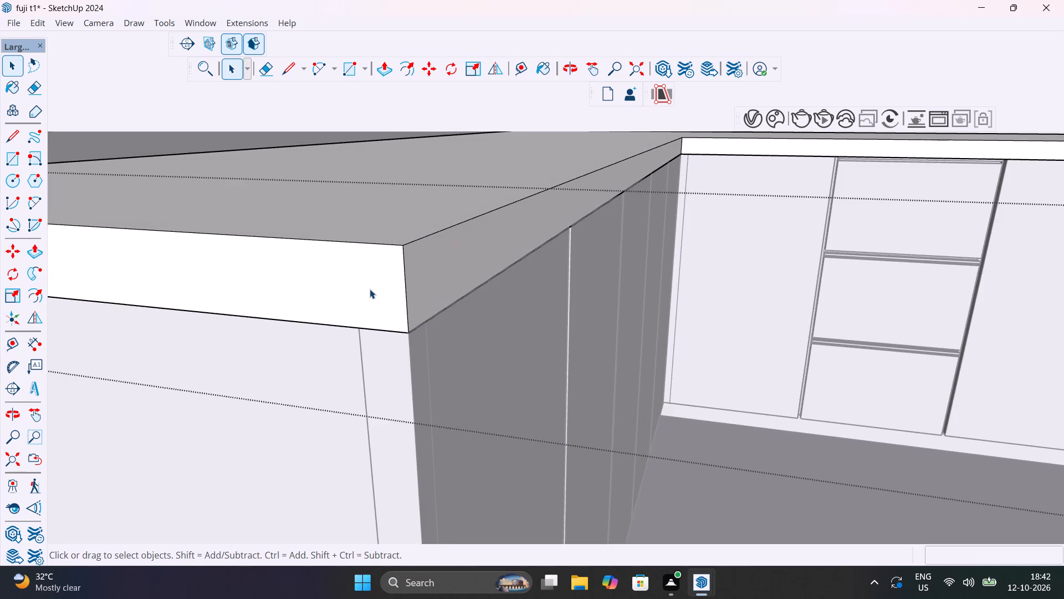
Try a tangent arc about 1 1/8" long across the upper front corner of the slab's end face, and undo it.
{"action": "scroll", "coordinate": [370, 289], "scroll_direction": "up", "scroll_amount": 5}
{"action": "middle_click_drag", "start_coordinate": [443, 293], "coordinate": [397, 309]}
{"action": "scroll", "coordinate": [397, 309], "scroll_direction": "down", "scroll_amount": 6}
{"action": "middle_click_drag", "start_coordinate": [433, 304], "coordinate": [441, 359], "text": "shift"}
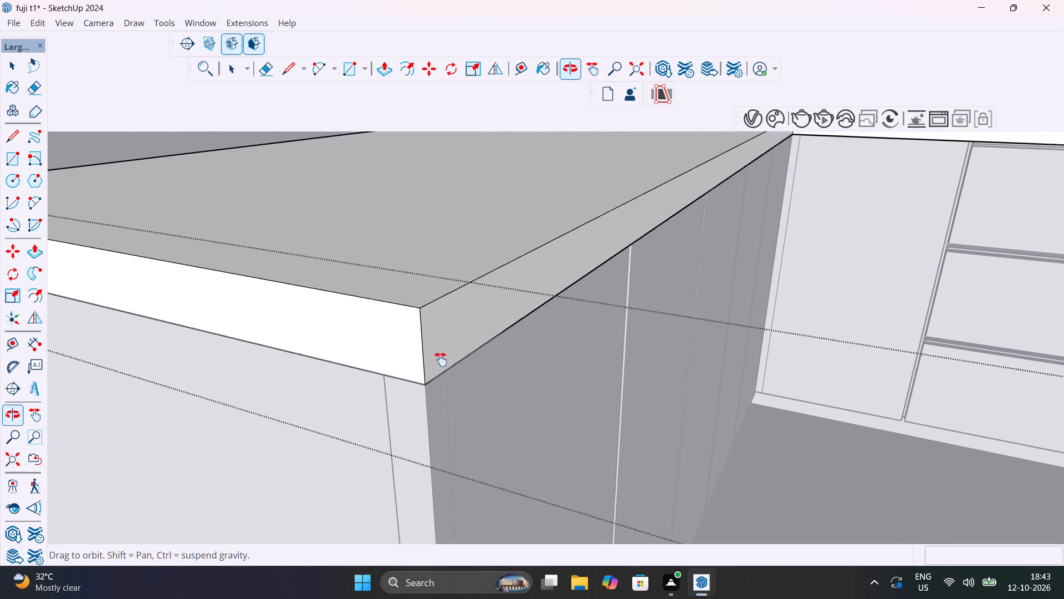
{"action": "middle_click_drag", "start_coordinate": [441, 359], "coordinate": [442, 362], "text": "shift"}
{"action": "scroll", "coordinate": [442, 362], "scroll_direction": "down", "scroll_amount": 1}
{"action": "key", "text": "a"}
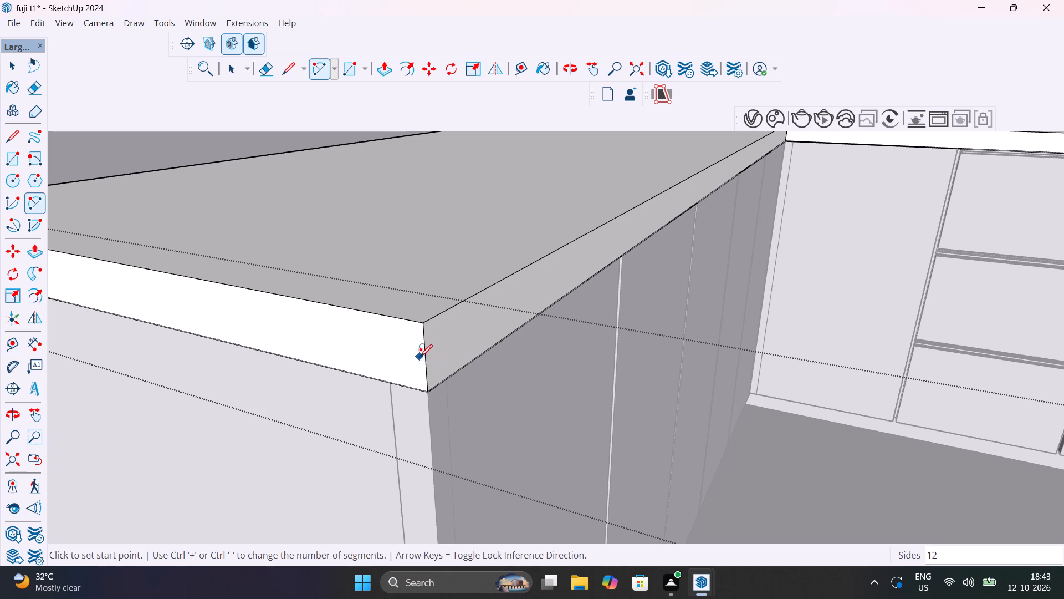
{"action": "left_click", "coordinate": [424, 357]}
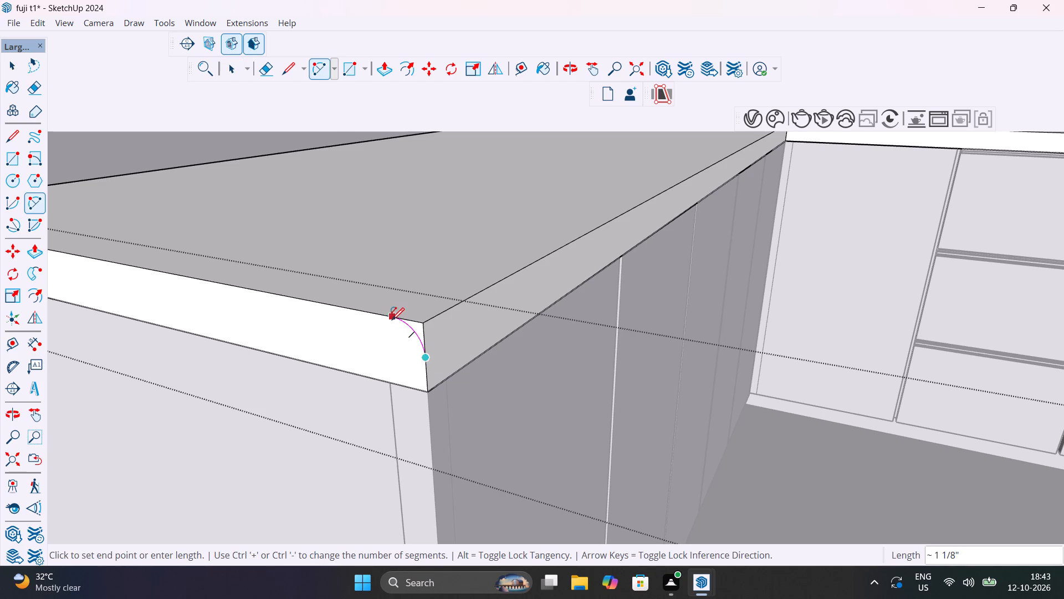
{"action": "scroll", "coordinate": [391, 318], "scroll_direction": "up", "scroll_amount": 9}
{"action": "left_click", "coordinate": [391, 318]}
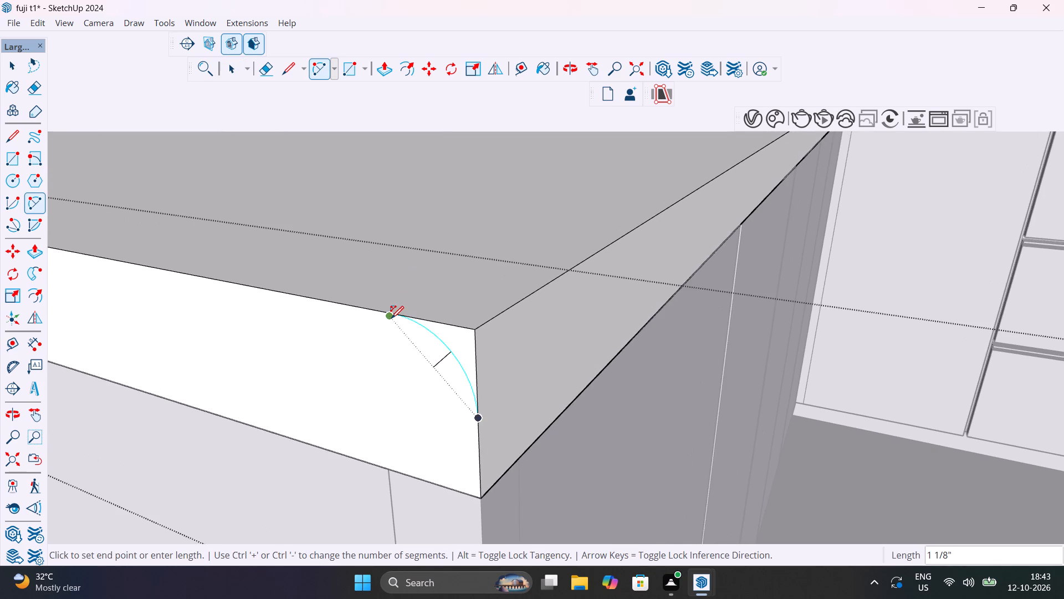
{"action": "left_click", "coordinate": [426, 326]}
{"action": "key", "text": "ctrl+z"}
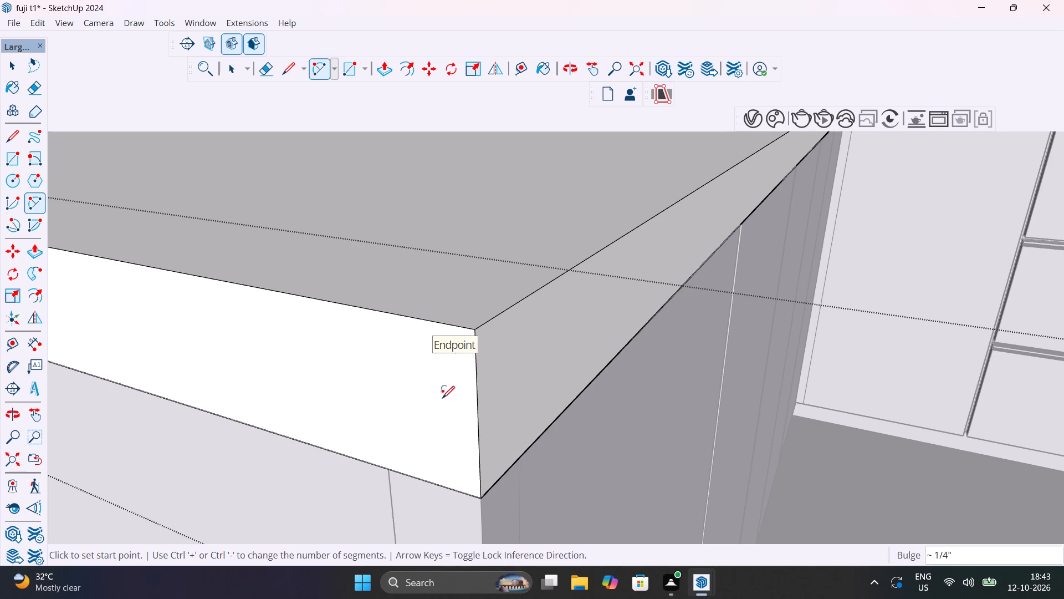
Draw two tangent arcs, each about 1 1/8" long, across the upper and lower front corners of the slab's end face.
{"action": "left_click", "coordinate": [476, 418]}
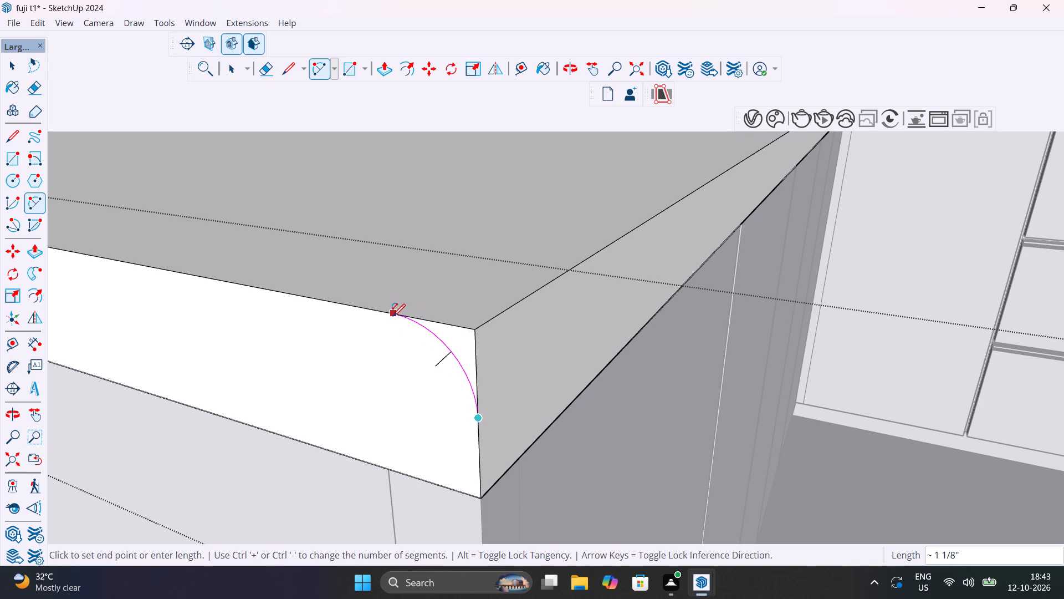
{"action": "left_click", "coordinate": [392, 314]}
{"action": "left_click", "coordinate": [392, 314]}
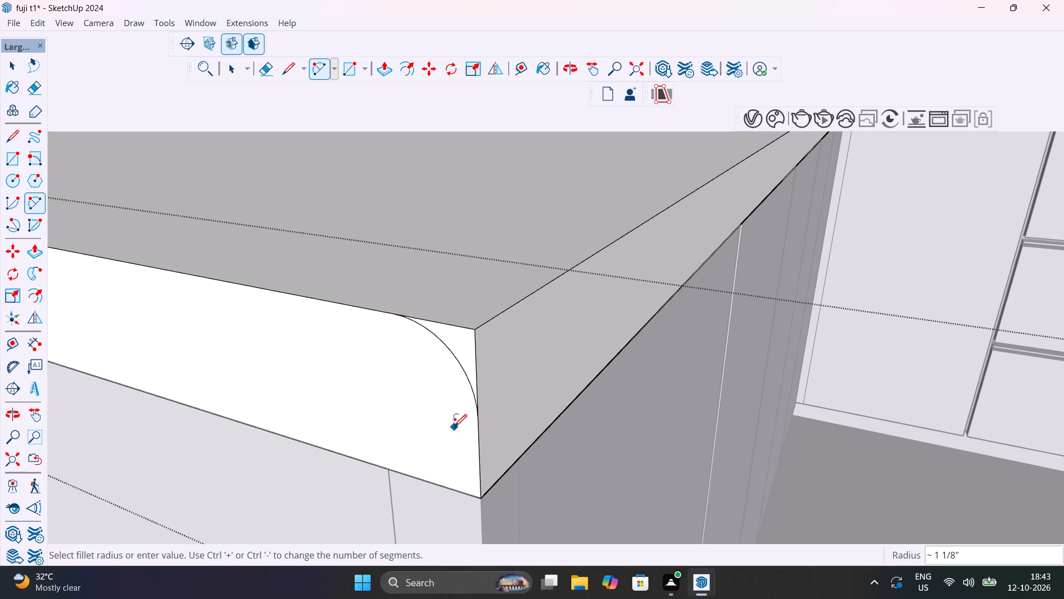
{"action": "left_click", "coordinate": [478, 420]}
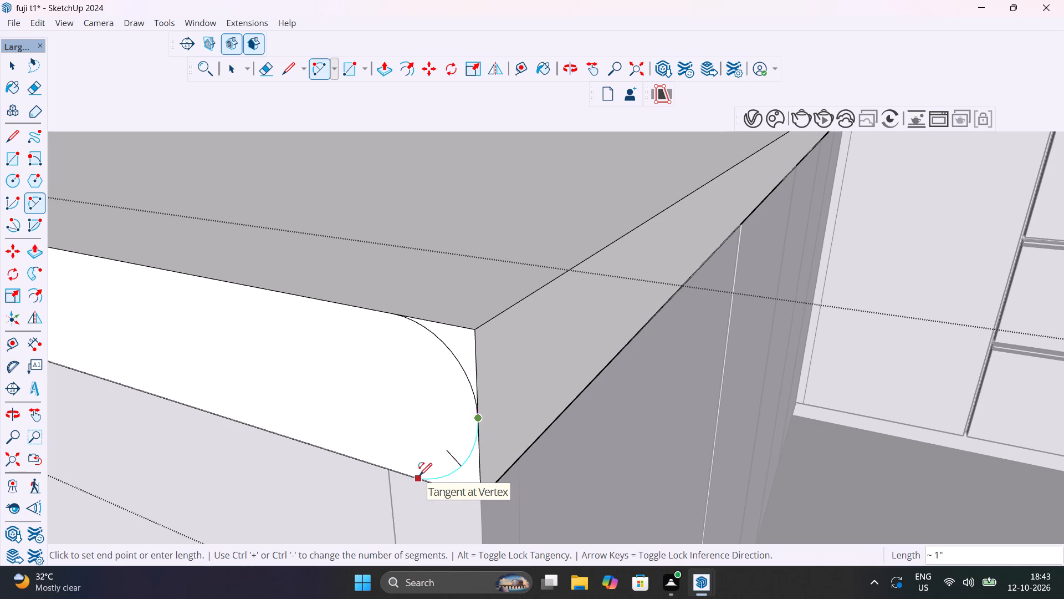
{"action": "left_click", "coordinate": [408, 474]}
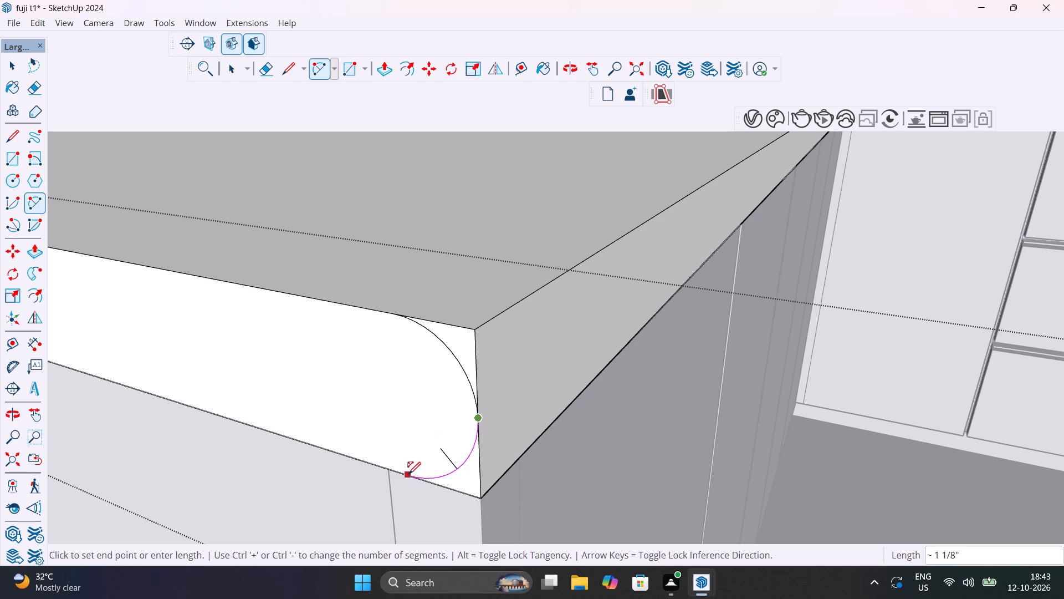
{"action": "left_click", "coordinate": [408, 474]}
{"action": "key", "text": "space"}
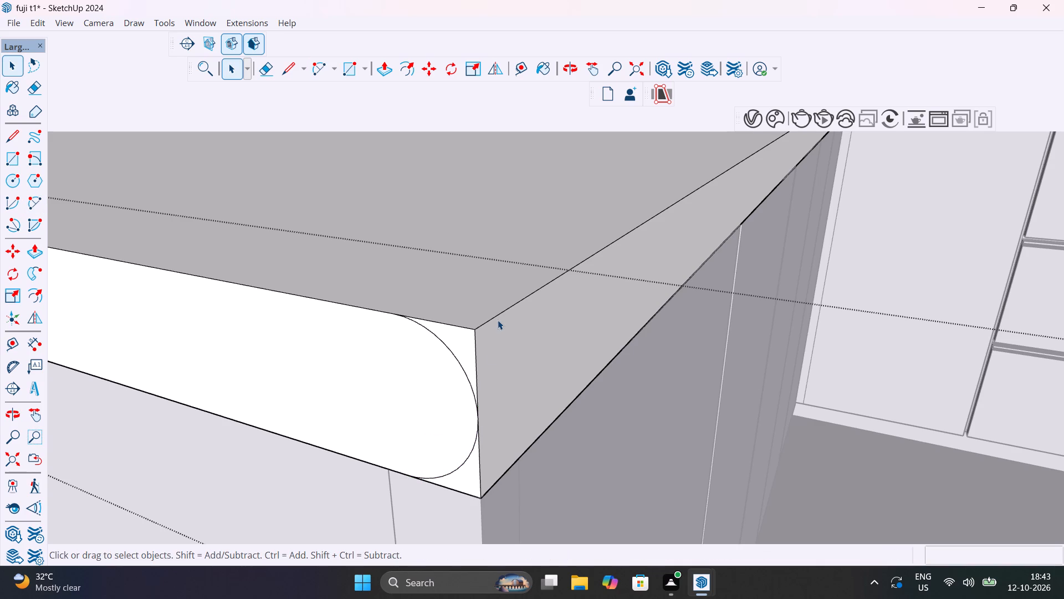
Select the countertop's top front edges along both runs and weld them into one path.
{"action": "left_click", "coordinate": [498, 319]}
{"action": "scroll", "coordinate": [498, 319], "scroll_direction": "down", "scroll_amount": 14}
{"action": "middle_click_drag", "start_coordinate": [544, 307], "coordinate": [411, 414], "text": "shift"}
{"action": "left_click", "coordinate": [756, 182], "text": "shift"}
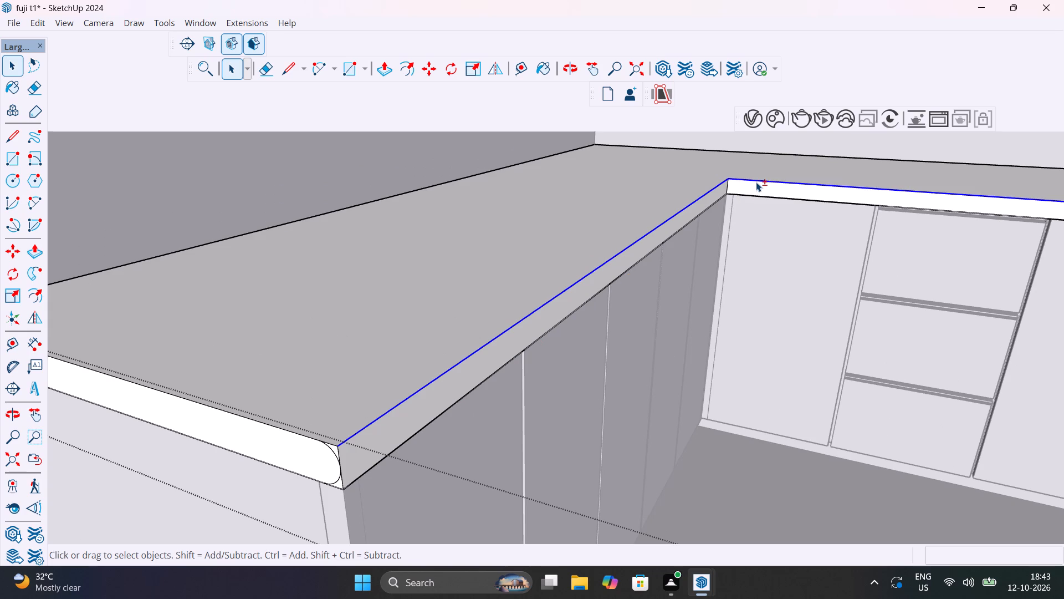
{"action": "right_click", "coordinate": [756, 182], "text": "shift"}
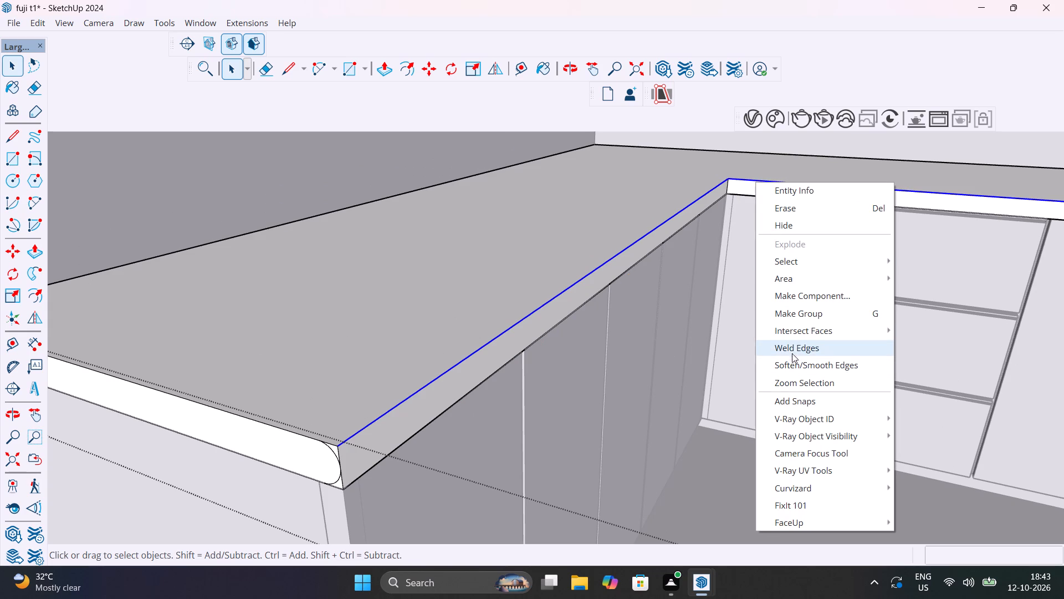
{"action": "left_click", "coordinate": [794, 349], "text": "shift"}
Follow Me the upper corner piece of the end face along the welded front edge to round the countertop's top edge.
{"action": "scroll", "coordinate": [295, 464], "scroll_direction": "up", "scroll_amount": 10}
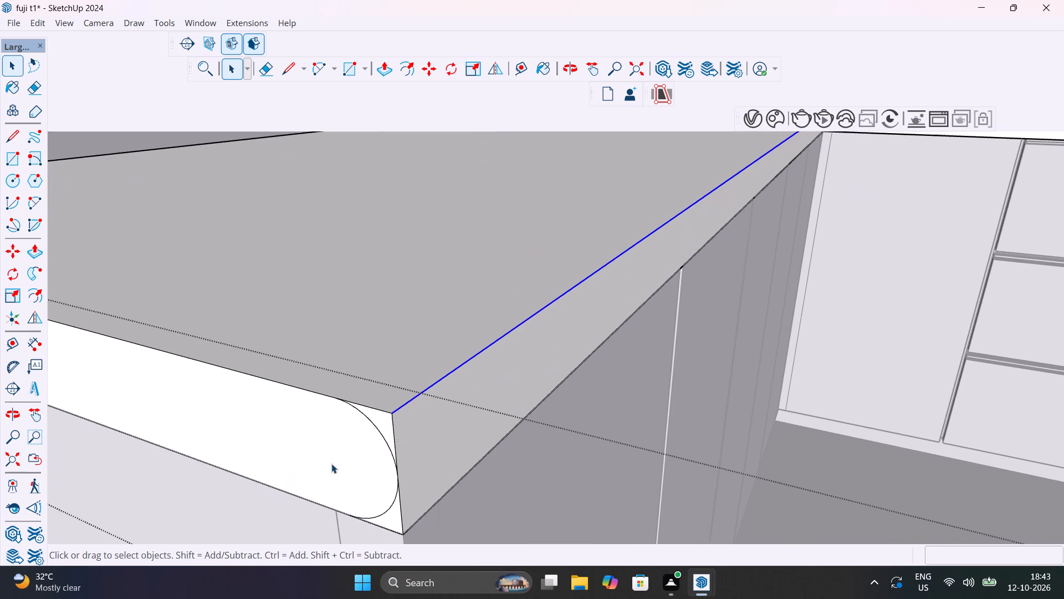
{"action": "left_click", "coordinate": [38, 267]}
{"action": "scroll", "coordinate": [375, 428], "scroll_direction": "up", "scroll_amount": 2}
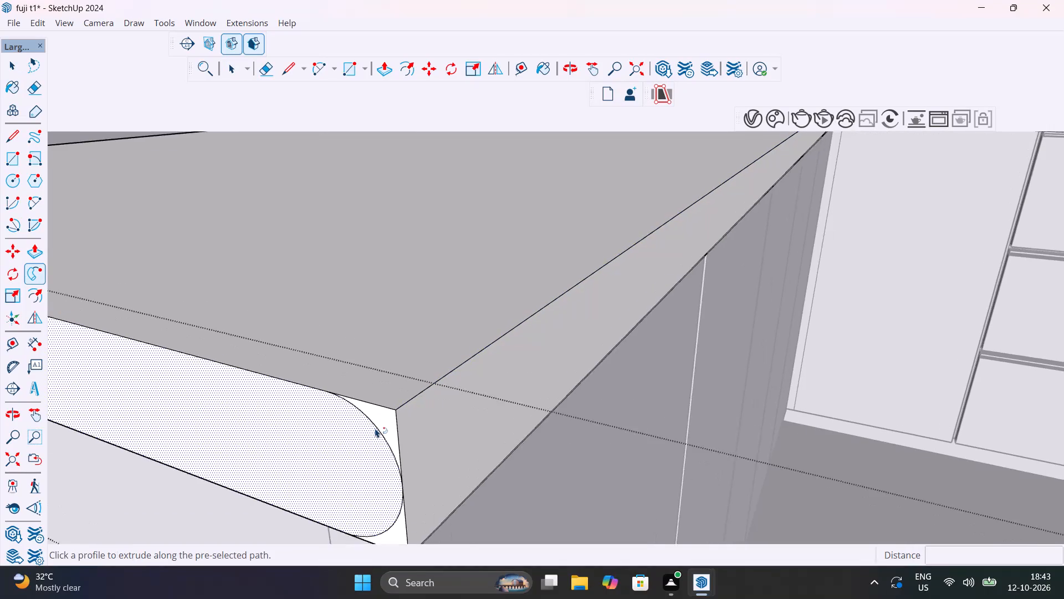
{"action": "scroll", "coordinate": [375, 428], "scroll_direction": "up", "scroll_amount": 3}
{"action": "left_click", "coordinate": [392, 422]}
{"action": "scroll", "coordinate": [390, 456], "scroll_direction": "down", "scroll_amount": 6}
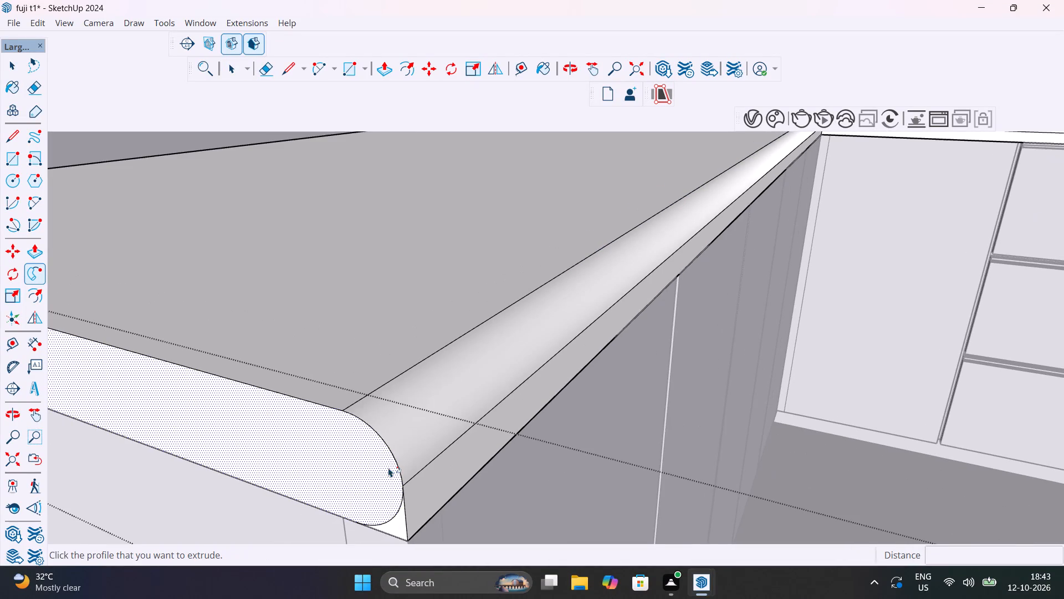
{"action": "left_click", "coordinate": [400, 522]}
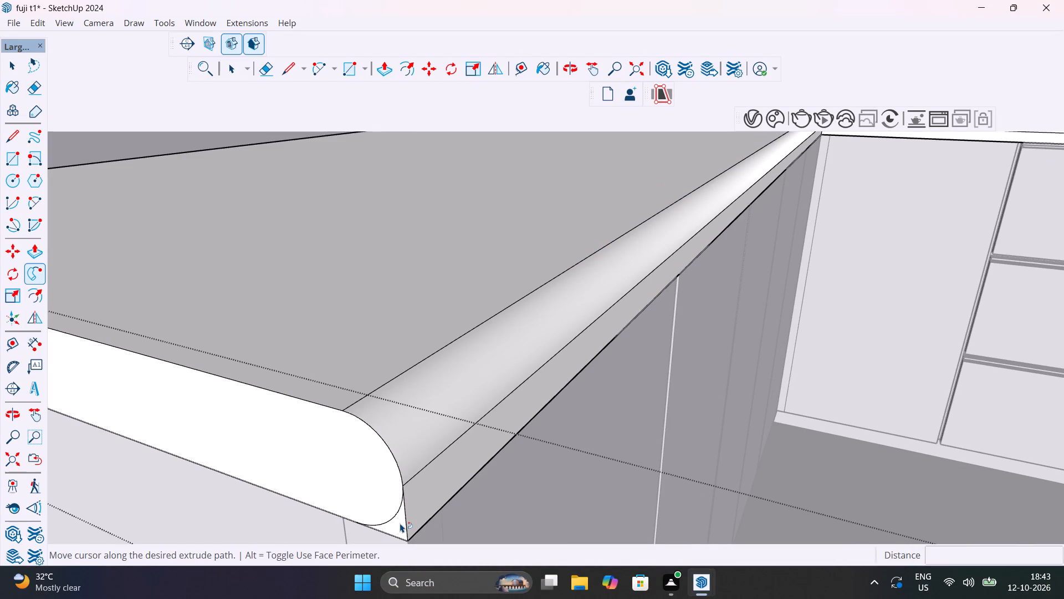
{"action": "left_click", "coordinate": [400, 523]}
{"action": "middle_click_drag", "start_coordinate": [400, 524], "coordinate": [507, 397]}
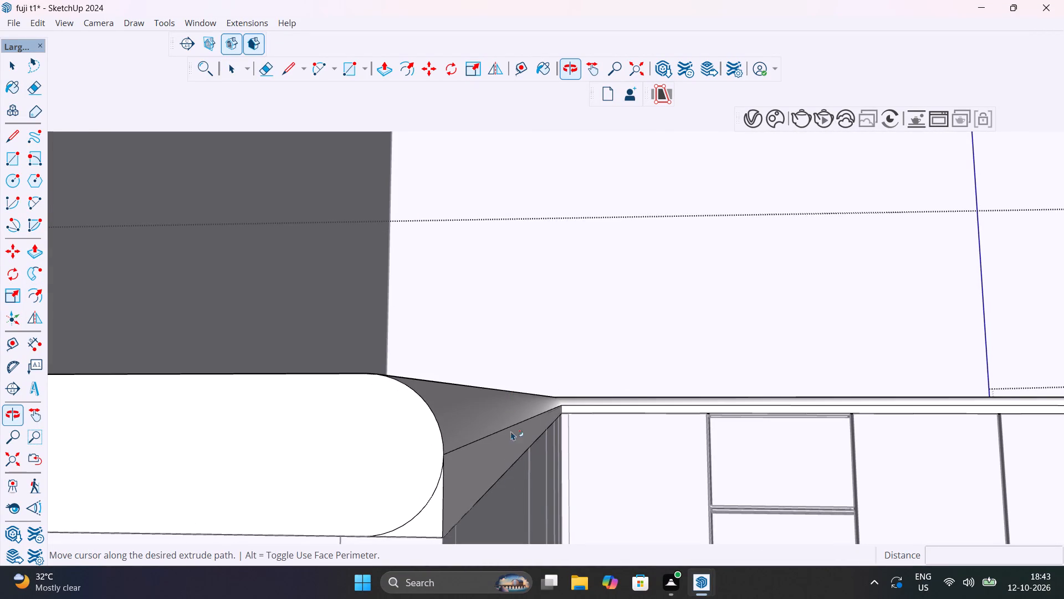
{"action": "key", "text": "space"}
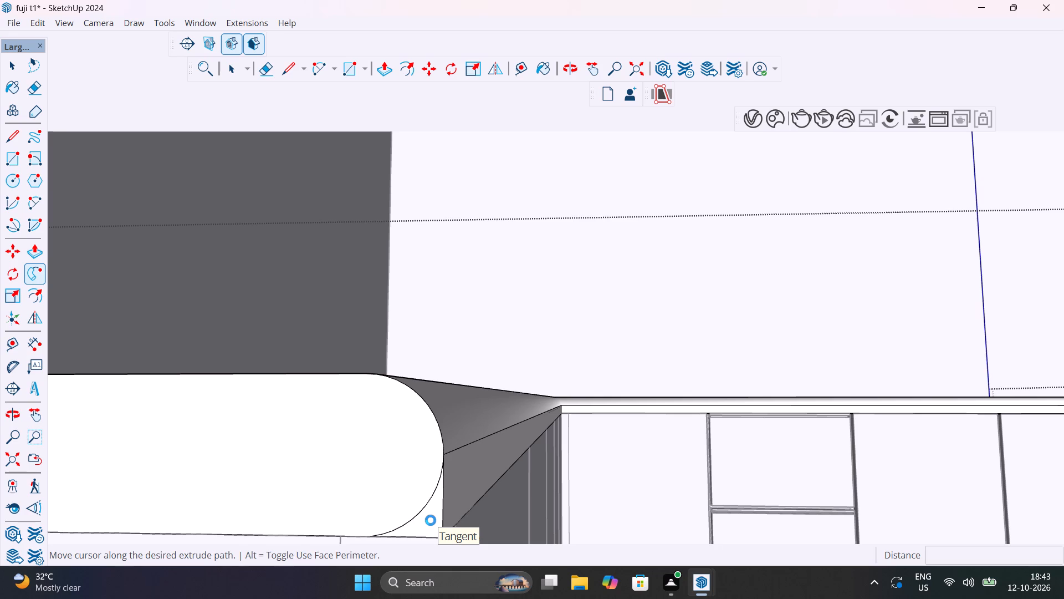
Apply Follow Me to the lower corner piece of the end face to round the bottom front edge along the run without drawers.
{"action": "left_click", "coordinate": [431, 520]}
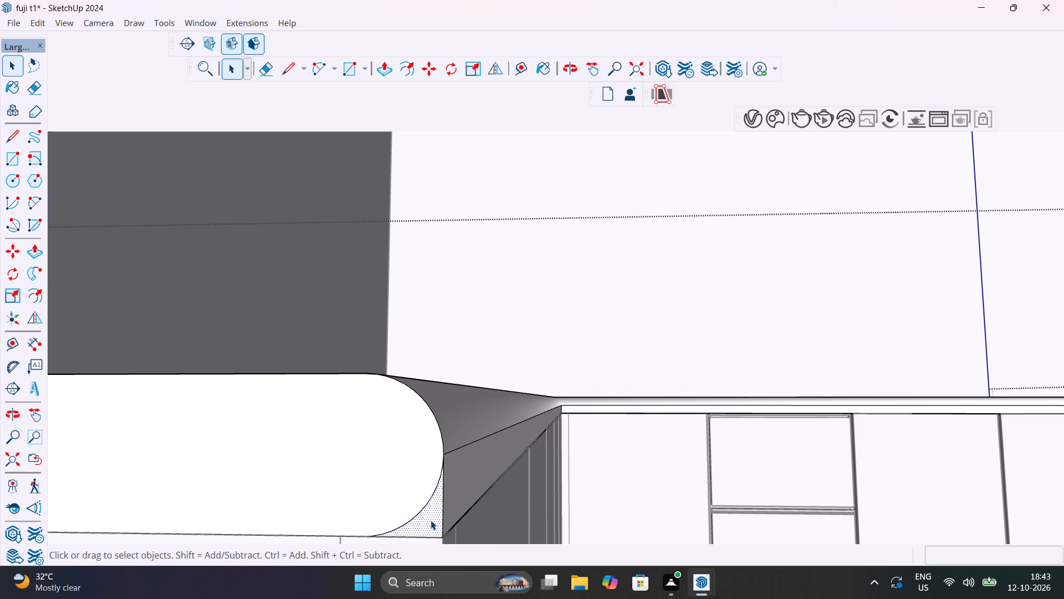
{"action": "left_click", "coordinate": [35, 275]}
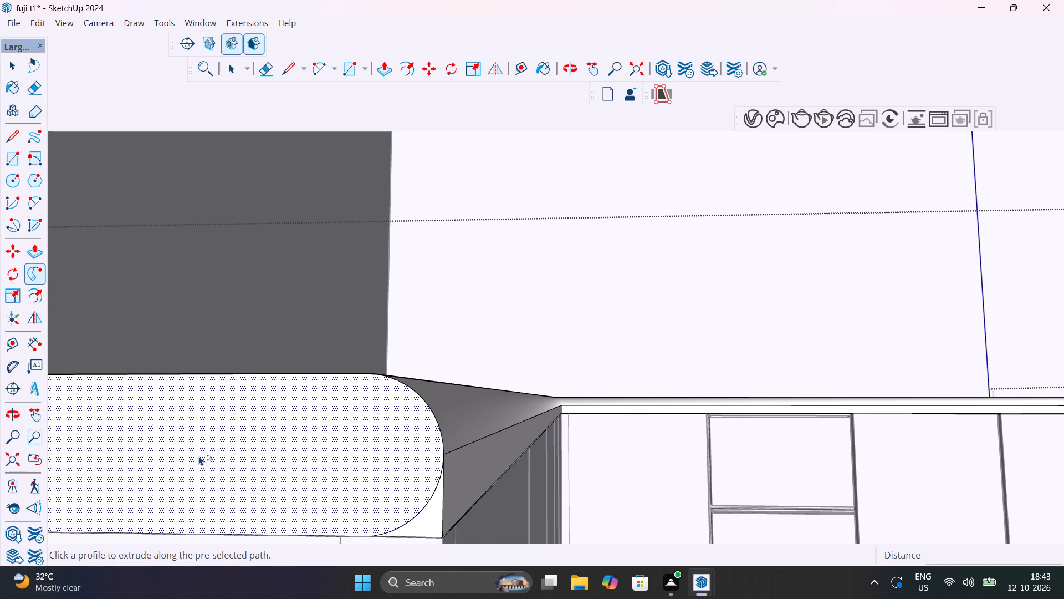
{"action": "left_click", "coordinate": [424, 527]}
Examine the countertop's front edge profile along both runs, including the free end of the drawer run.
{"action": "scroll", "coordinate": [424, 525], "scroll_direction": "down", "scroll_amount": 9}
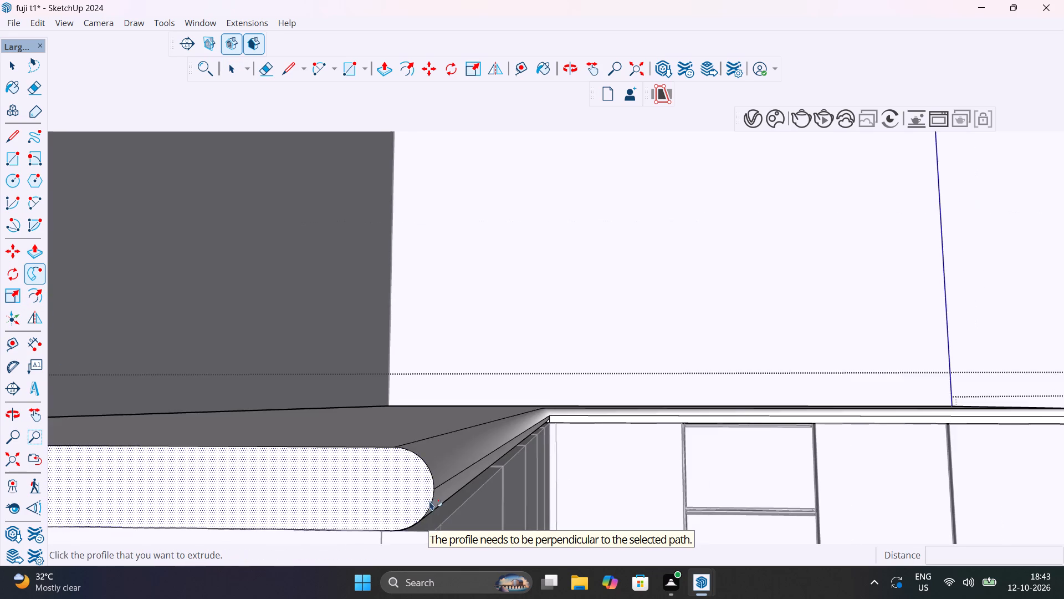
{"action": "scroll", "coordinate": [429, 501], "scroll_direction": "down", "scroll_amount": 11}
{"action": "middle_click_drag", "start_coordinate": [500, 509], "coordinate": [174, 554]}
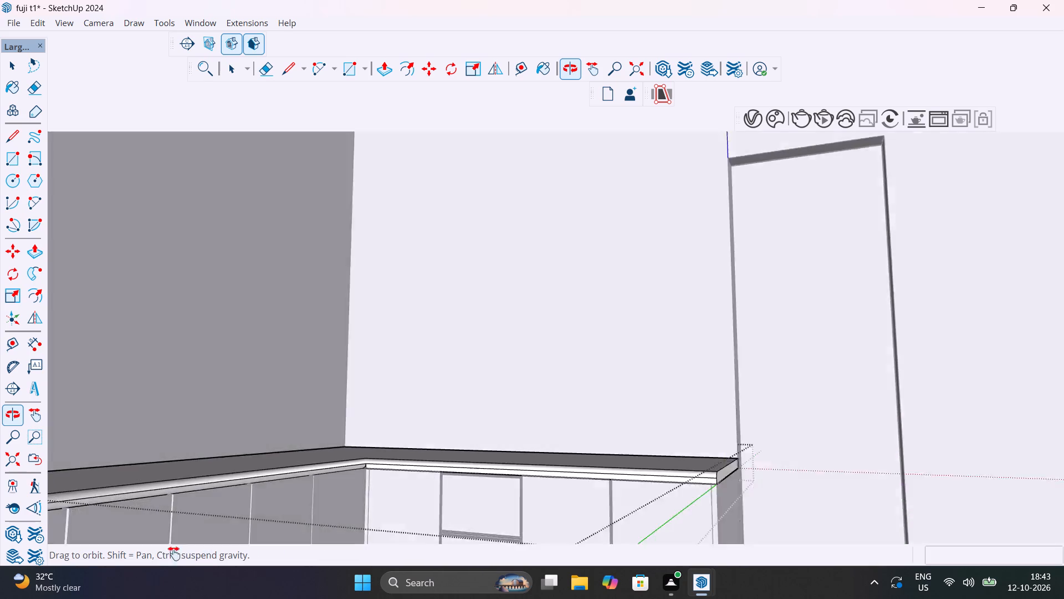
{"action": "middle_click_drag", "start_coordinate": [174, 554], "coordinate": [115, 569]}
{"action": "scroll", "coordinate": [618, 515], "scroll_direction": "up", "scroll_amount": 18}
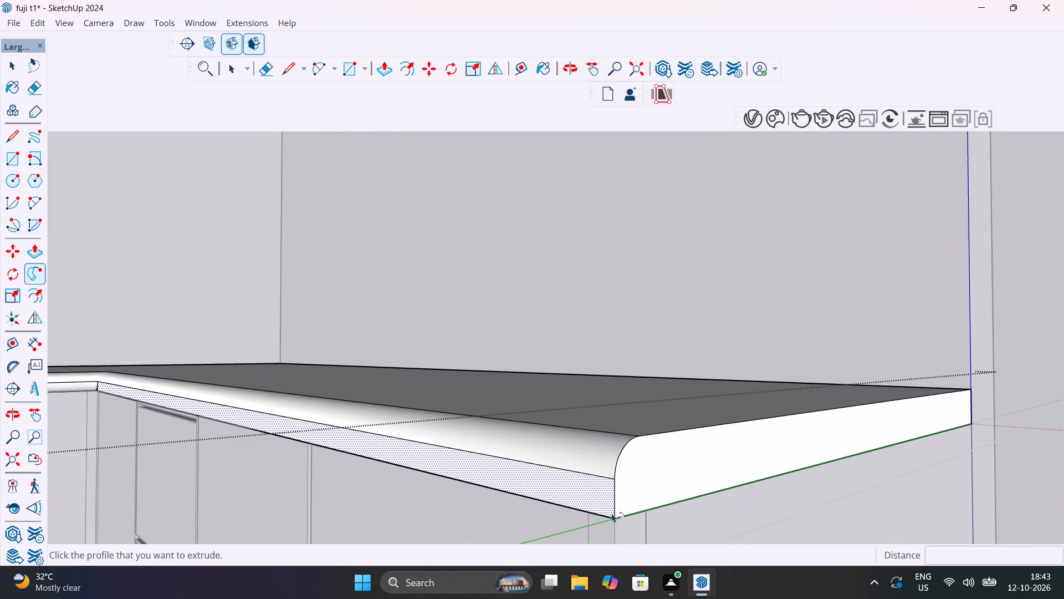
{"action": "scroll", "coordinate": [612, 513], "scroll_direction": "up", "scroll_amount": 5}
{"action": "middle_click_drag", "start_coordinate": [589, 504], "coordinate": [815, 473]}
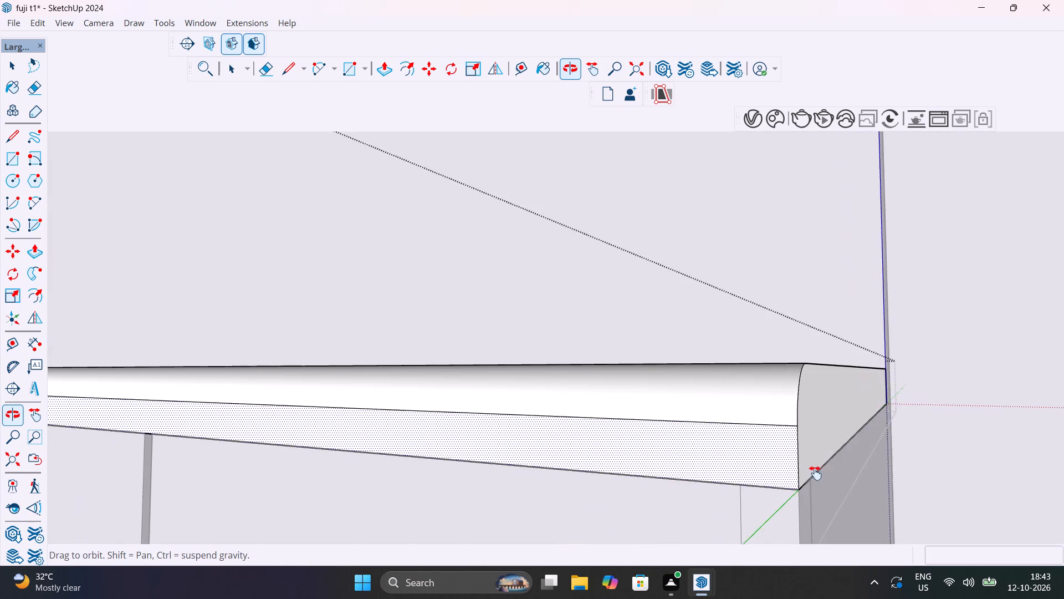
{"action": "middle_click_drag", "start_coordinate": [815, 473], "coordinate": [1030, 471]}
{"action": "scroll", "coordinate": [315, 444], "scroll_direction": "down", "scroll_amount": 14}
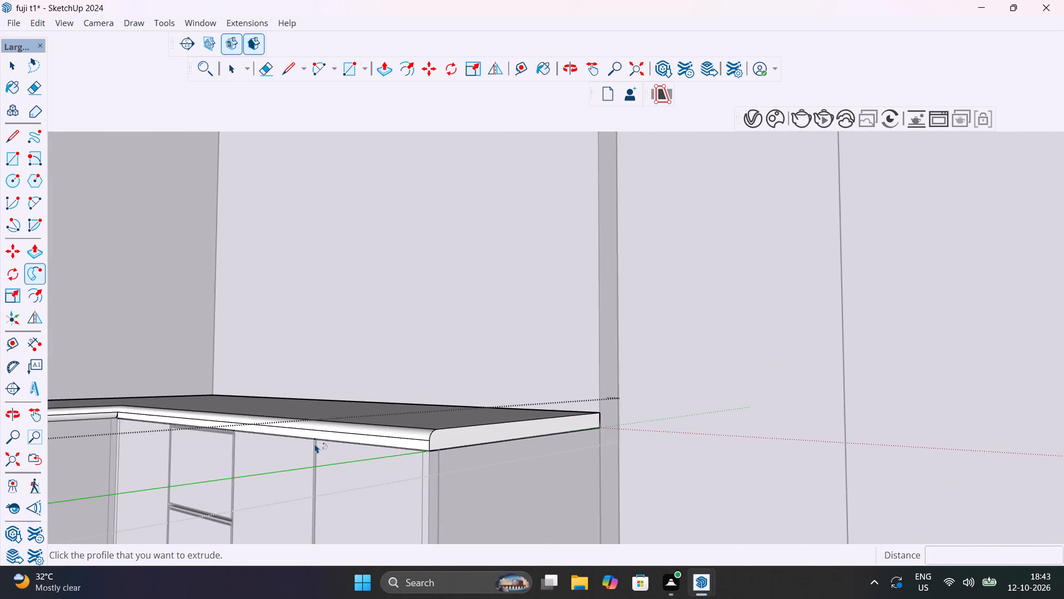
{"action": "middle_click_drag", "start_coordinate": [105, 425], "coordinate": [264, 446], "text": "shift"}
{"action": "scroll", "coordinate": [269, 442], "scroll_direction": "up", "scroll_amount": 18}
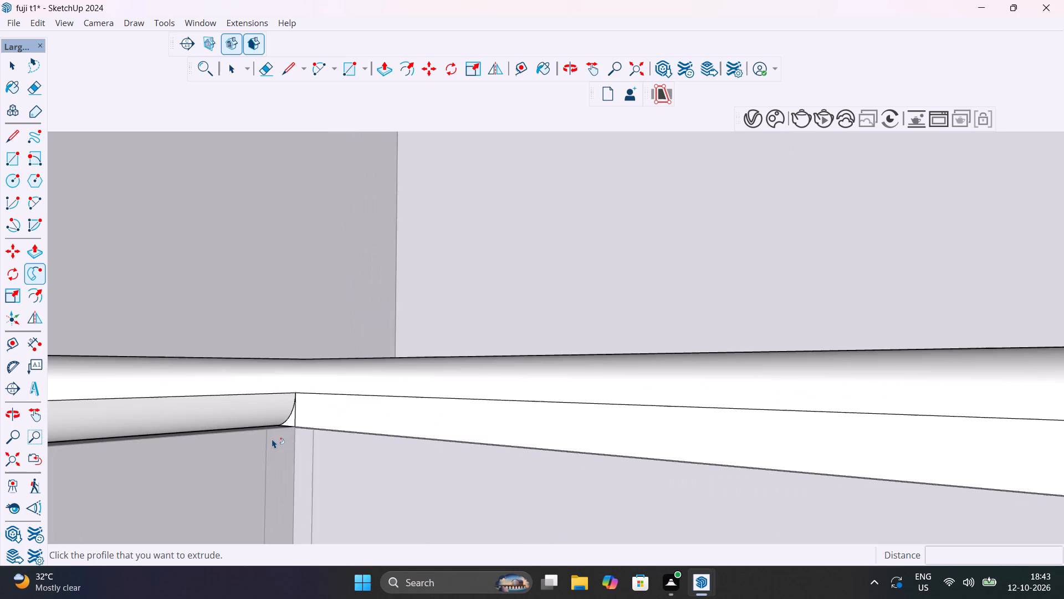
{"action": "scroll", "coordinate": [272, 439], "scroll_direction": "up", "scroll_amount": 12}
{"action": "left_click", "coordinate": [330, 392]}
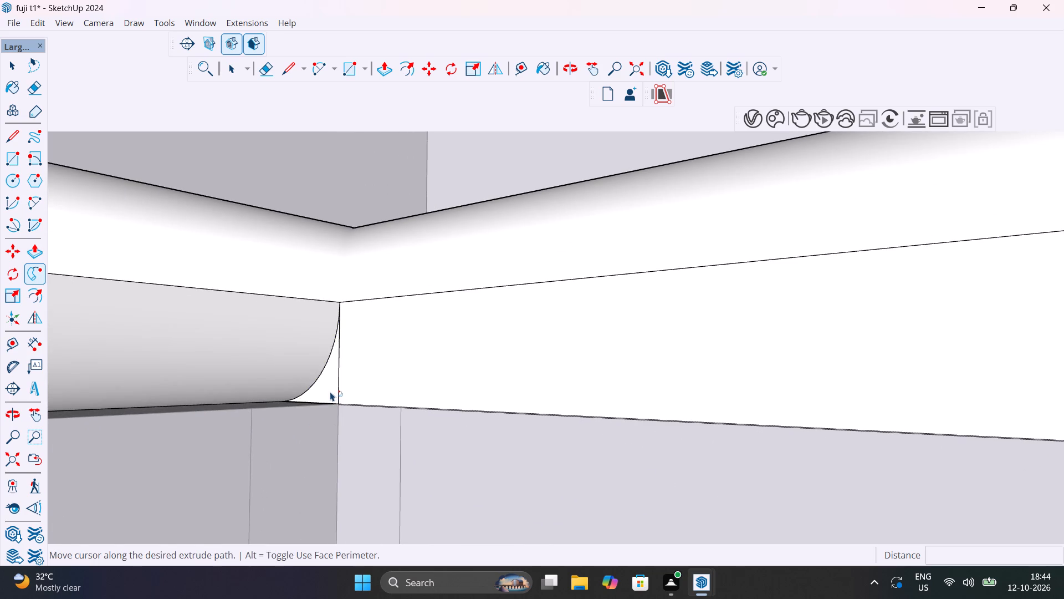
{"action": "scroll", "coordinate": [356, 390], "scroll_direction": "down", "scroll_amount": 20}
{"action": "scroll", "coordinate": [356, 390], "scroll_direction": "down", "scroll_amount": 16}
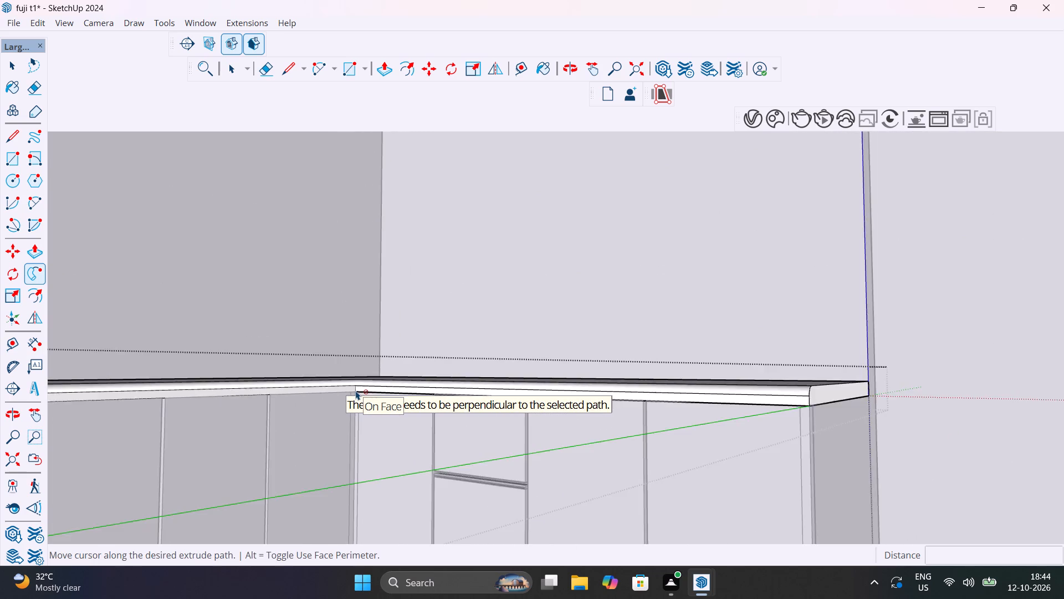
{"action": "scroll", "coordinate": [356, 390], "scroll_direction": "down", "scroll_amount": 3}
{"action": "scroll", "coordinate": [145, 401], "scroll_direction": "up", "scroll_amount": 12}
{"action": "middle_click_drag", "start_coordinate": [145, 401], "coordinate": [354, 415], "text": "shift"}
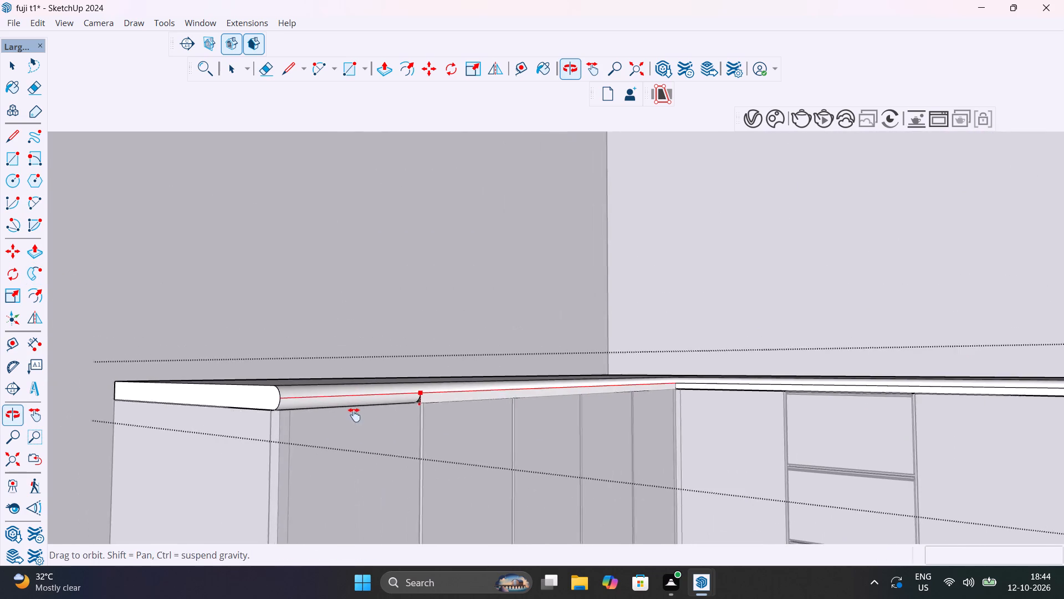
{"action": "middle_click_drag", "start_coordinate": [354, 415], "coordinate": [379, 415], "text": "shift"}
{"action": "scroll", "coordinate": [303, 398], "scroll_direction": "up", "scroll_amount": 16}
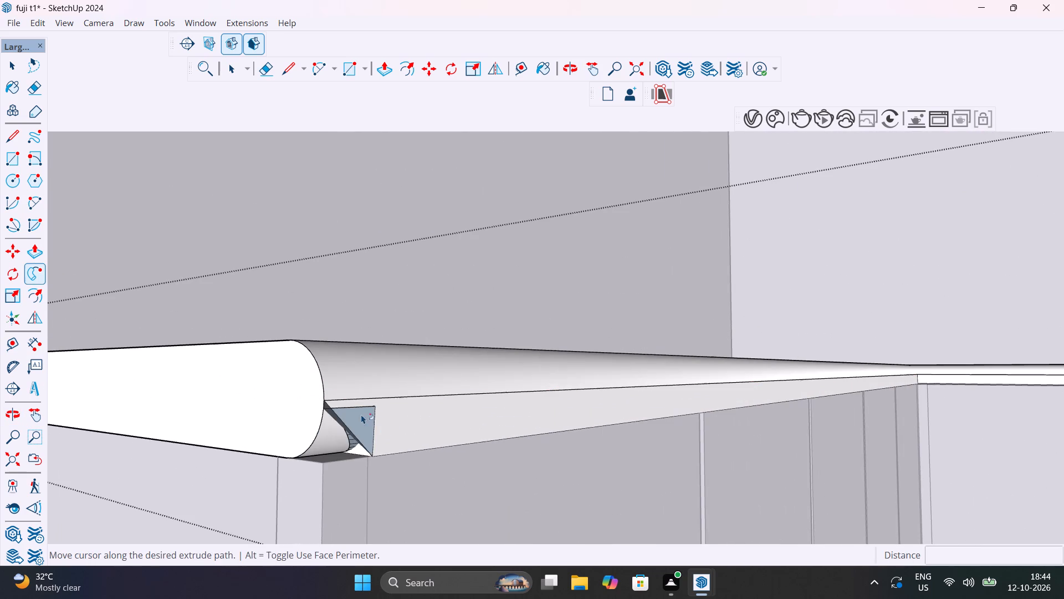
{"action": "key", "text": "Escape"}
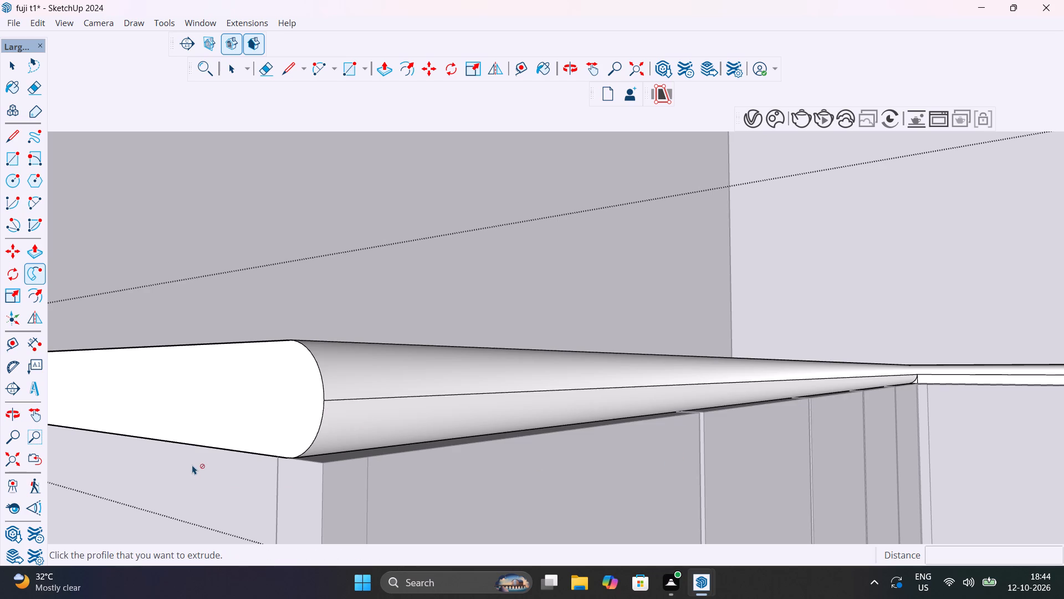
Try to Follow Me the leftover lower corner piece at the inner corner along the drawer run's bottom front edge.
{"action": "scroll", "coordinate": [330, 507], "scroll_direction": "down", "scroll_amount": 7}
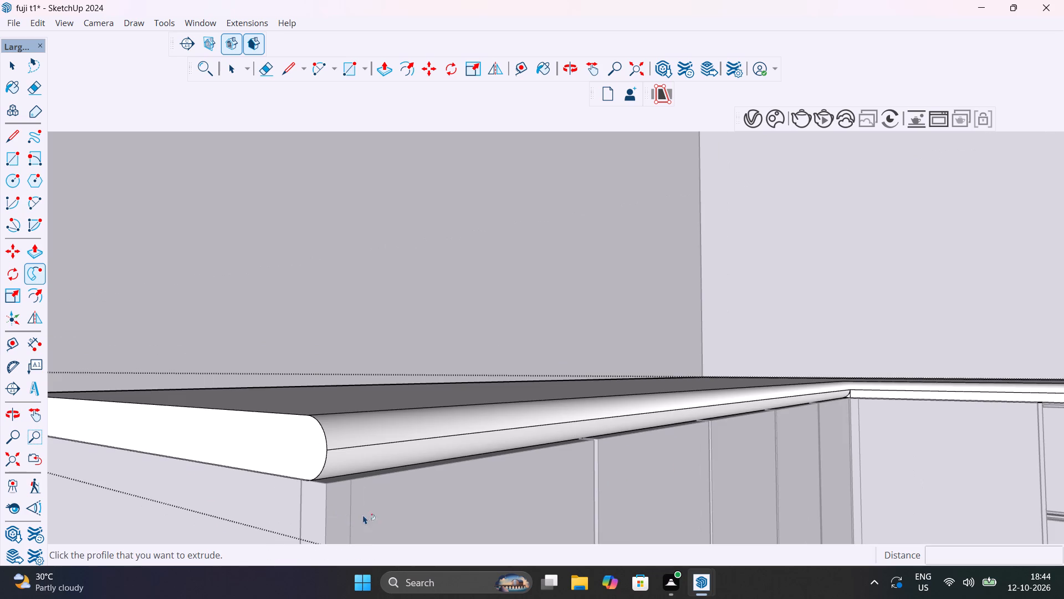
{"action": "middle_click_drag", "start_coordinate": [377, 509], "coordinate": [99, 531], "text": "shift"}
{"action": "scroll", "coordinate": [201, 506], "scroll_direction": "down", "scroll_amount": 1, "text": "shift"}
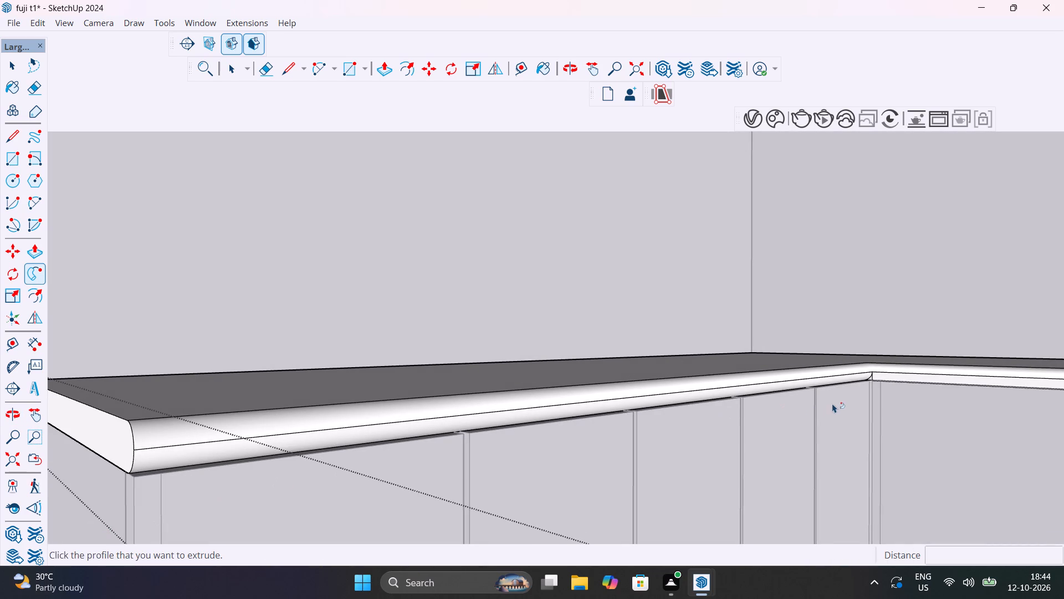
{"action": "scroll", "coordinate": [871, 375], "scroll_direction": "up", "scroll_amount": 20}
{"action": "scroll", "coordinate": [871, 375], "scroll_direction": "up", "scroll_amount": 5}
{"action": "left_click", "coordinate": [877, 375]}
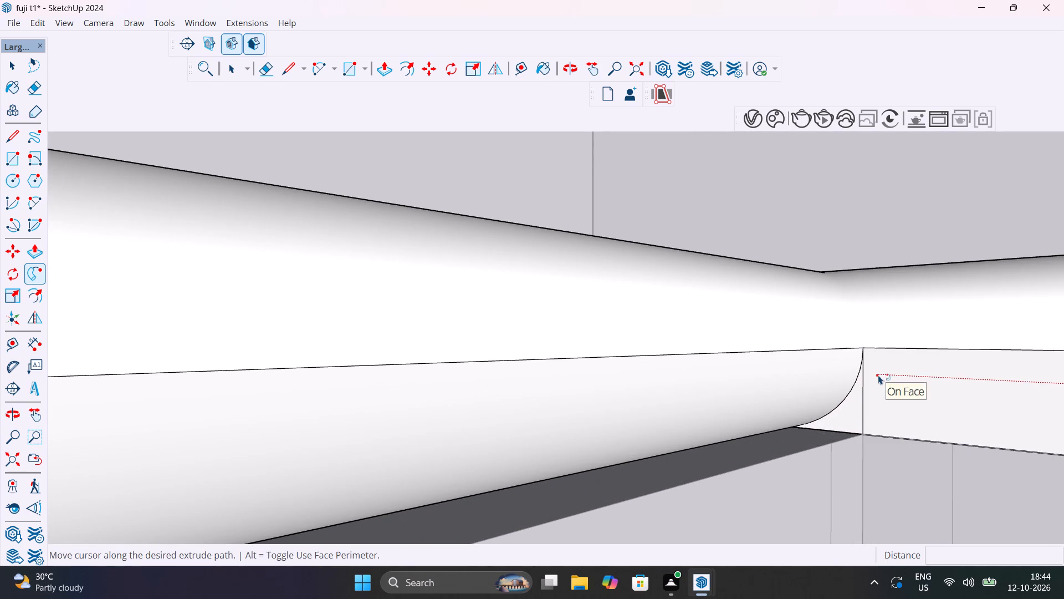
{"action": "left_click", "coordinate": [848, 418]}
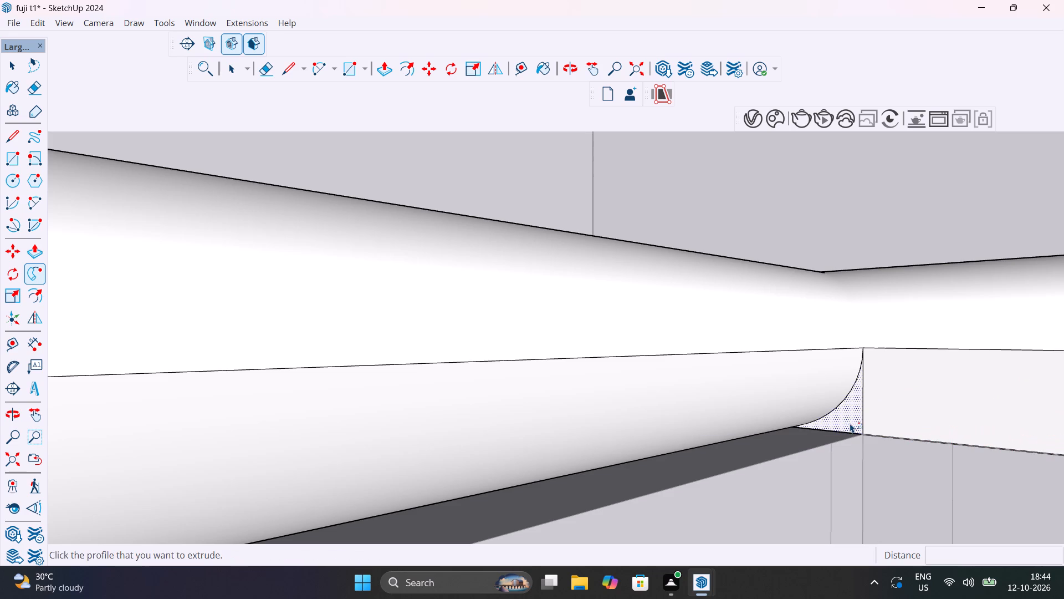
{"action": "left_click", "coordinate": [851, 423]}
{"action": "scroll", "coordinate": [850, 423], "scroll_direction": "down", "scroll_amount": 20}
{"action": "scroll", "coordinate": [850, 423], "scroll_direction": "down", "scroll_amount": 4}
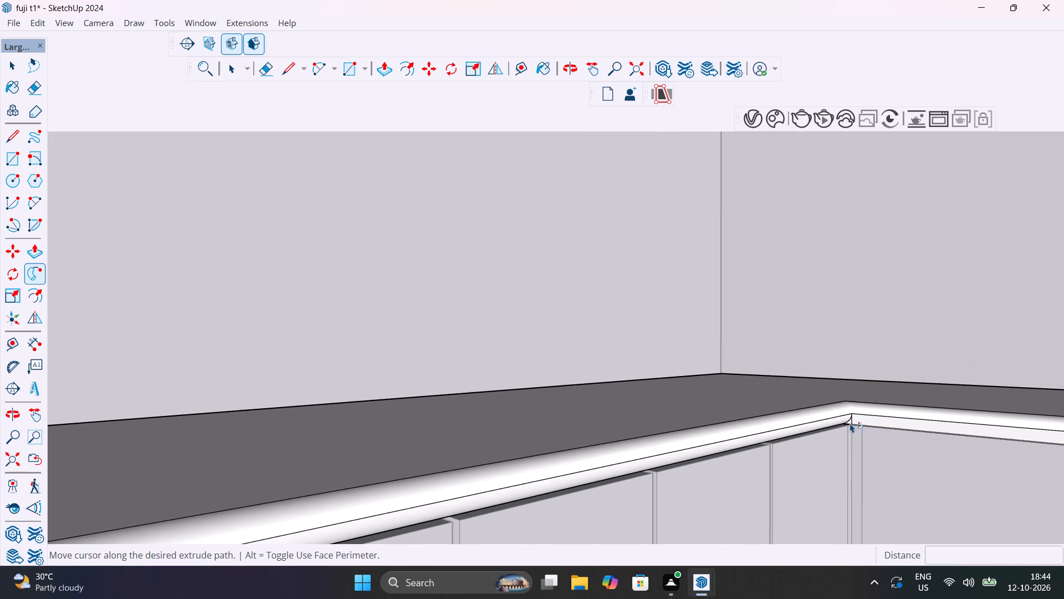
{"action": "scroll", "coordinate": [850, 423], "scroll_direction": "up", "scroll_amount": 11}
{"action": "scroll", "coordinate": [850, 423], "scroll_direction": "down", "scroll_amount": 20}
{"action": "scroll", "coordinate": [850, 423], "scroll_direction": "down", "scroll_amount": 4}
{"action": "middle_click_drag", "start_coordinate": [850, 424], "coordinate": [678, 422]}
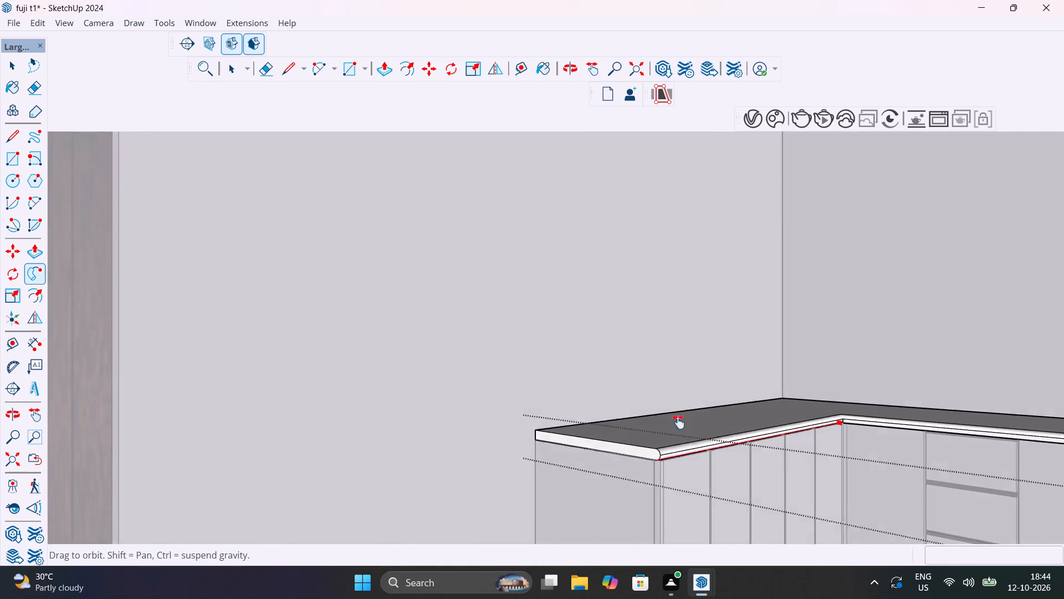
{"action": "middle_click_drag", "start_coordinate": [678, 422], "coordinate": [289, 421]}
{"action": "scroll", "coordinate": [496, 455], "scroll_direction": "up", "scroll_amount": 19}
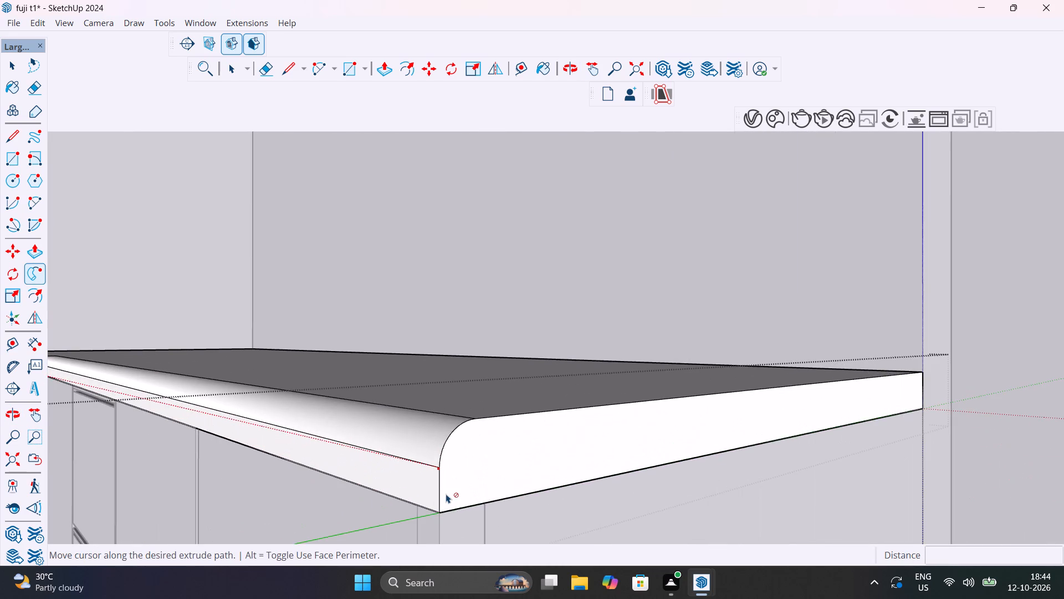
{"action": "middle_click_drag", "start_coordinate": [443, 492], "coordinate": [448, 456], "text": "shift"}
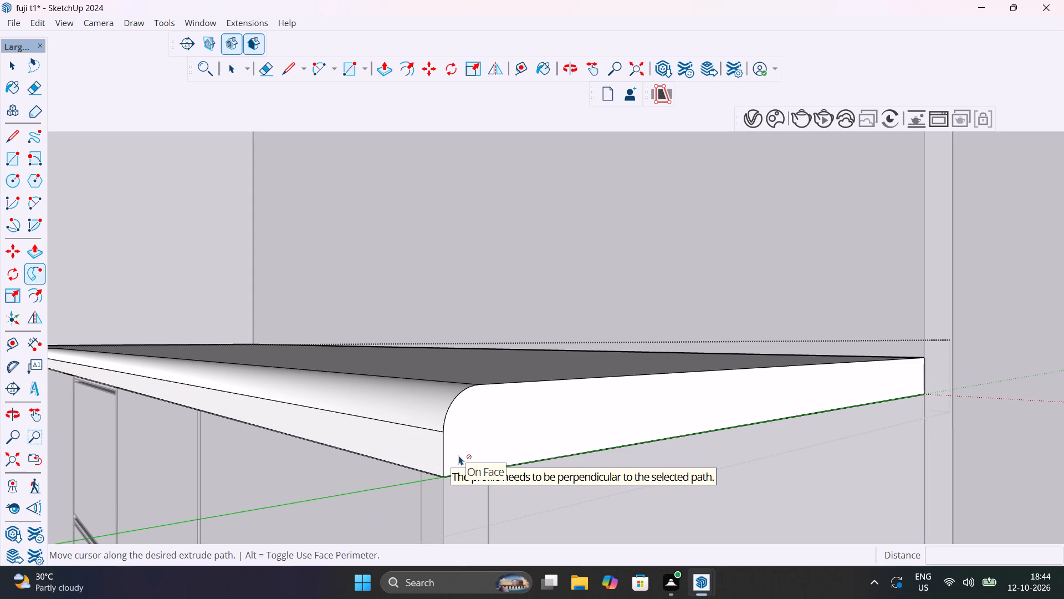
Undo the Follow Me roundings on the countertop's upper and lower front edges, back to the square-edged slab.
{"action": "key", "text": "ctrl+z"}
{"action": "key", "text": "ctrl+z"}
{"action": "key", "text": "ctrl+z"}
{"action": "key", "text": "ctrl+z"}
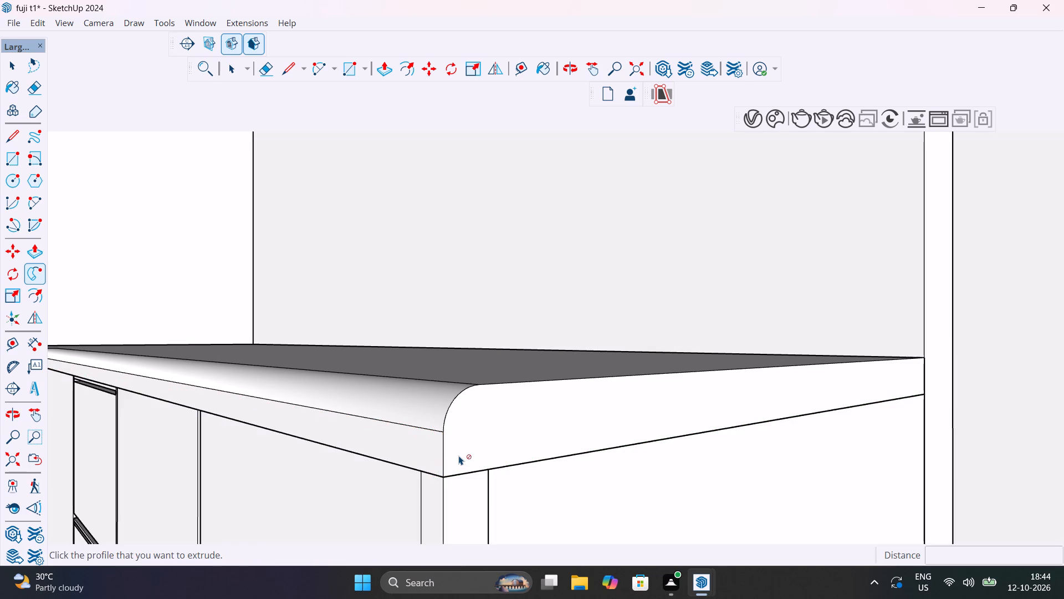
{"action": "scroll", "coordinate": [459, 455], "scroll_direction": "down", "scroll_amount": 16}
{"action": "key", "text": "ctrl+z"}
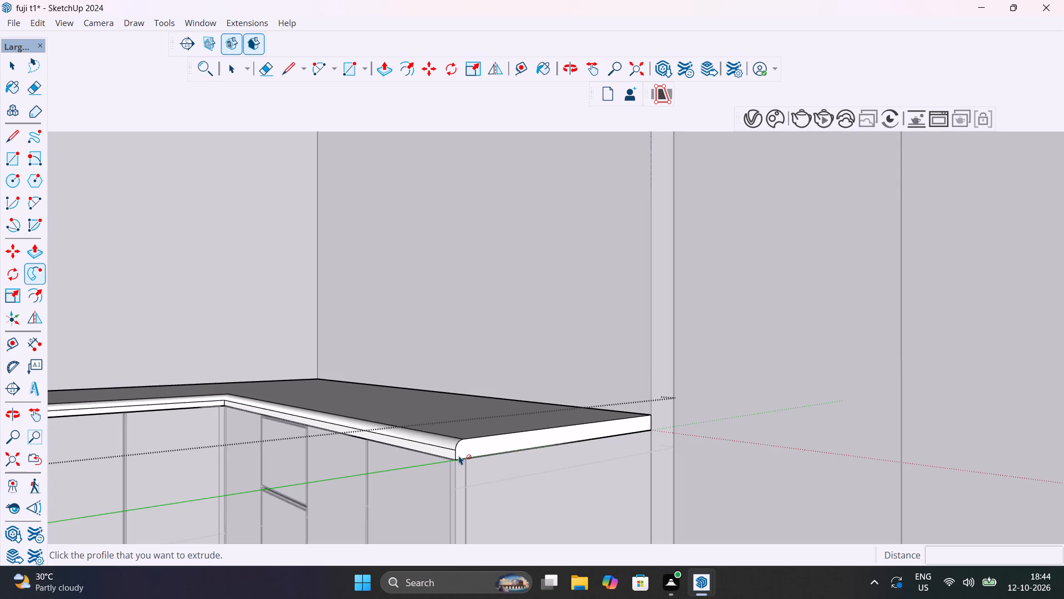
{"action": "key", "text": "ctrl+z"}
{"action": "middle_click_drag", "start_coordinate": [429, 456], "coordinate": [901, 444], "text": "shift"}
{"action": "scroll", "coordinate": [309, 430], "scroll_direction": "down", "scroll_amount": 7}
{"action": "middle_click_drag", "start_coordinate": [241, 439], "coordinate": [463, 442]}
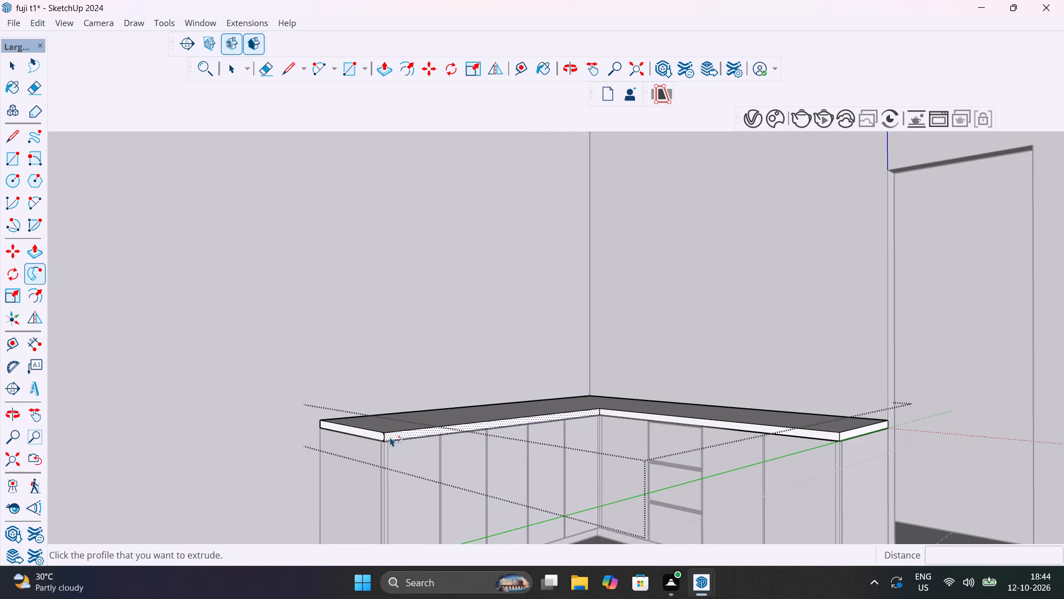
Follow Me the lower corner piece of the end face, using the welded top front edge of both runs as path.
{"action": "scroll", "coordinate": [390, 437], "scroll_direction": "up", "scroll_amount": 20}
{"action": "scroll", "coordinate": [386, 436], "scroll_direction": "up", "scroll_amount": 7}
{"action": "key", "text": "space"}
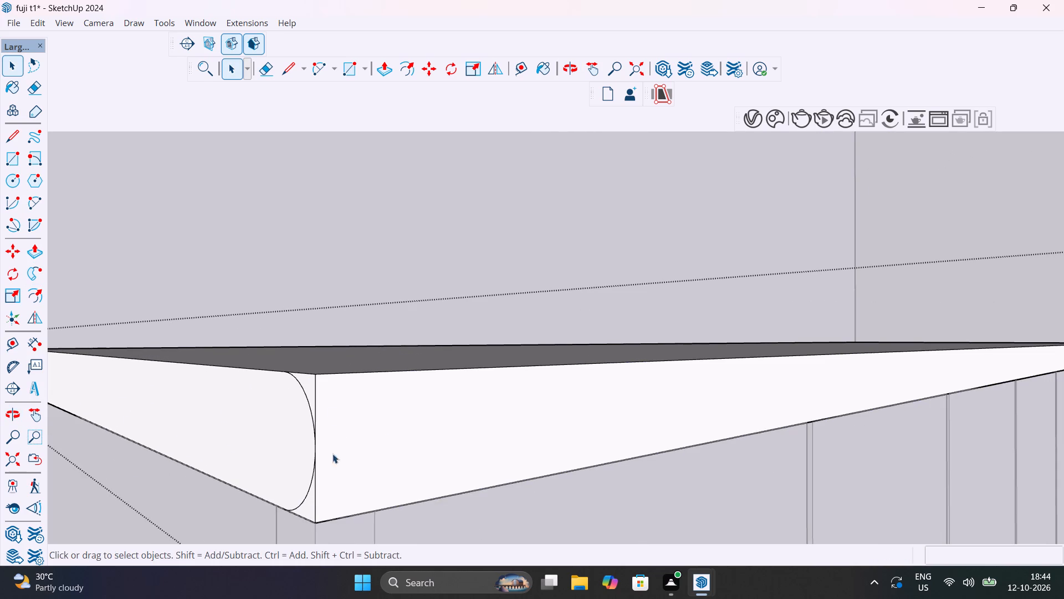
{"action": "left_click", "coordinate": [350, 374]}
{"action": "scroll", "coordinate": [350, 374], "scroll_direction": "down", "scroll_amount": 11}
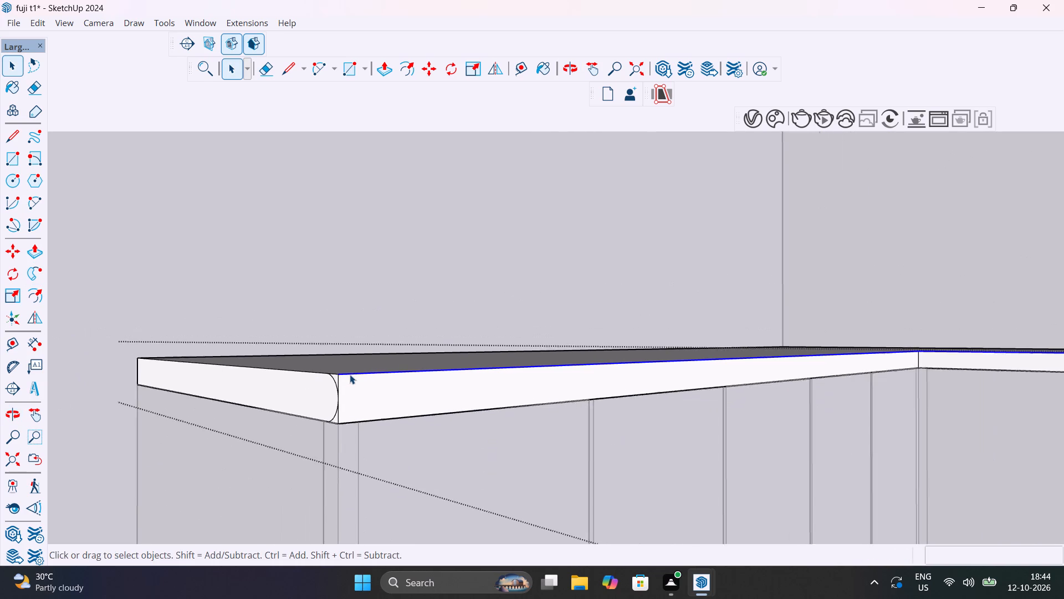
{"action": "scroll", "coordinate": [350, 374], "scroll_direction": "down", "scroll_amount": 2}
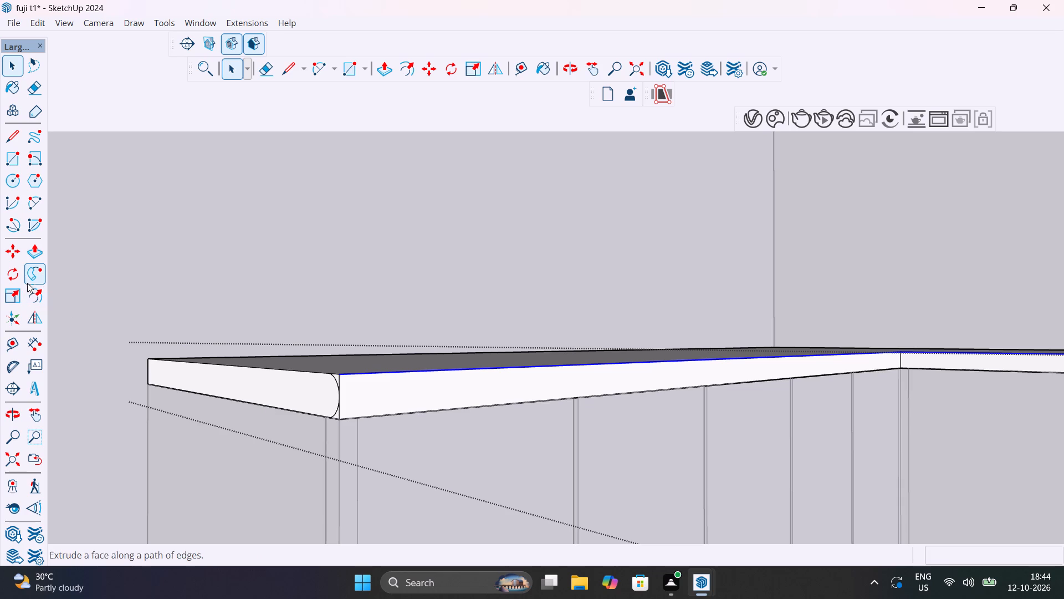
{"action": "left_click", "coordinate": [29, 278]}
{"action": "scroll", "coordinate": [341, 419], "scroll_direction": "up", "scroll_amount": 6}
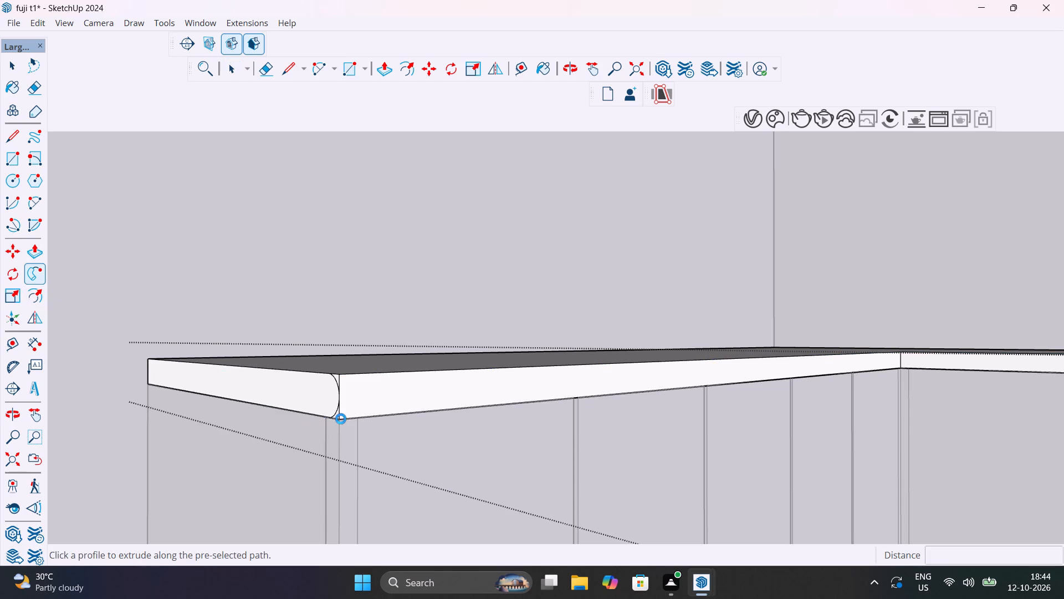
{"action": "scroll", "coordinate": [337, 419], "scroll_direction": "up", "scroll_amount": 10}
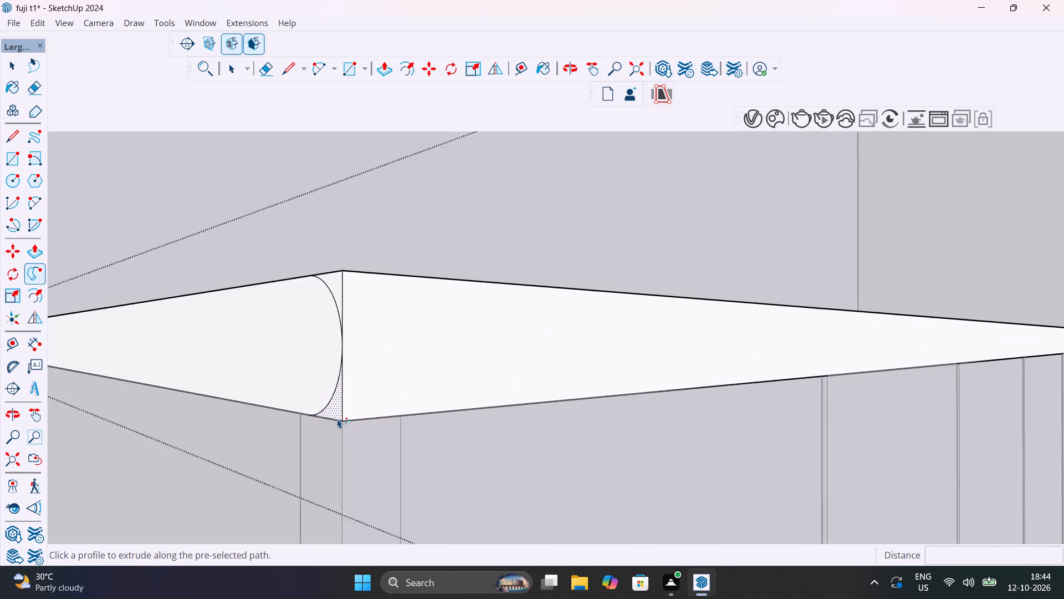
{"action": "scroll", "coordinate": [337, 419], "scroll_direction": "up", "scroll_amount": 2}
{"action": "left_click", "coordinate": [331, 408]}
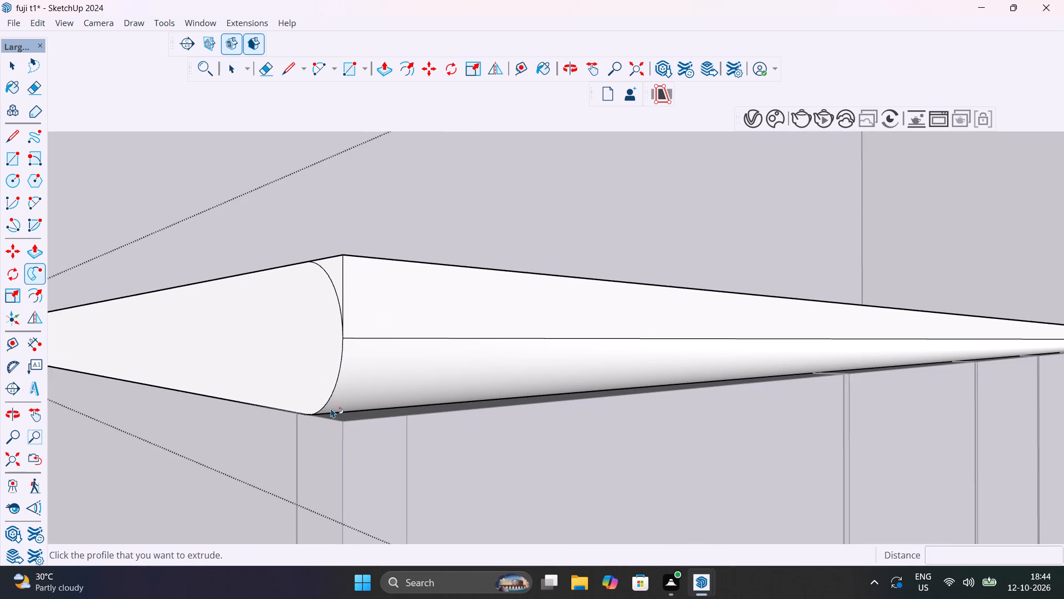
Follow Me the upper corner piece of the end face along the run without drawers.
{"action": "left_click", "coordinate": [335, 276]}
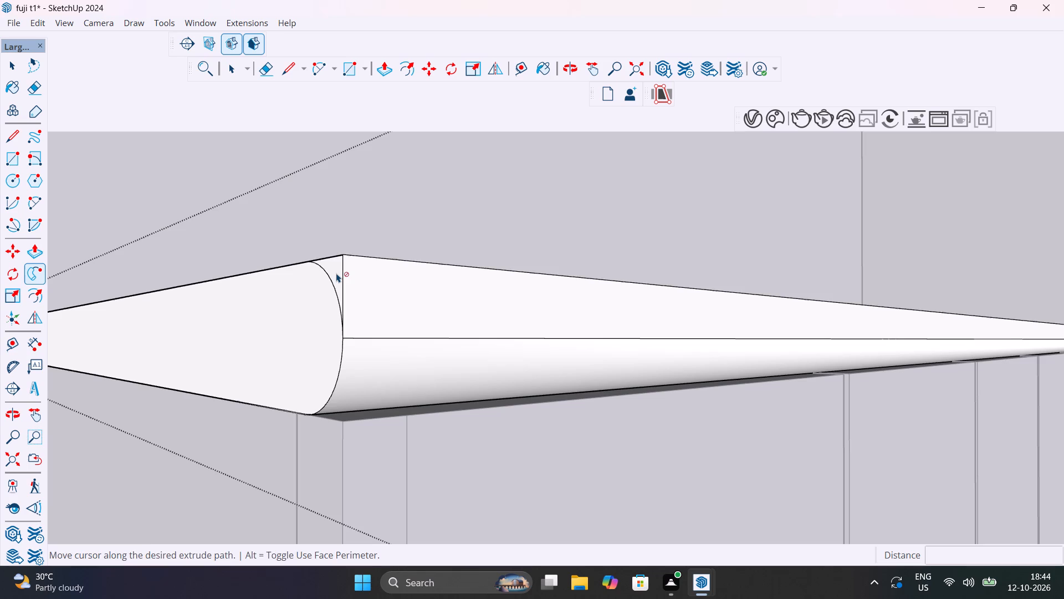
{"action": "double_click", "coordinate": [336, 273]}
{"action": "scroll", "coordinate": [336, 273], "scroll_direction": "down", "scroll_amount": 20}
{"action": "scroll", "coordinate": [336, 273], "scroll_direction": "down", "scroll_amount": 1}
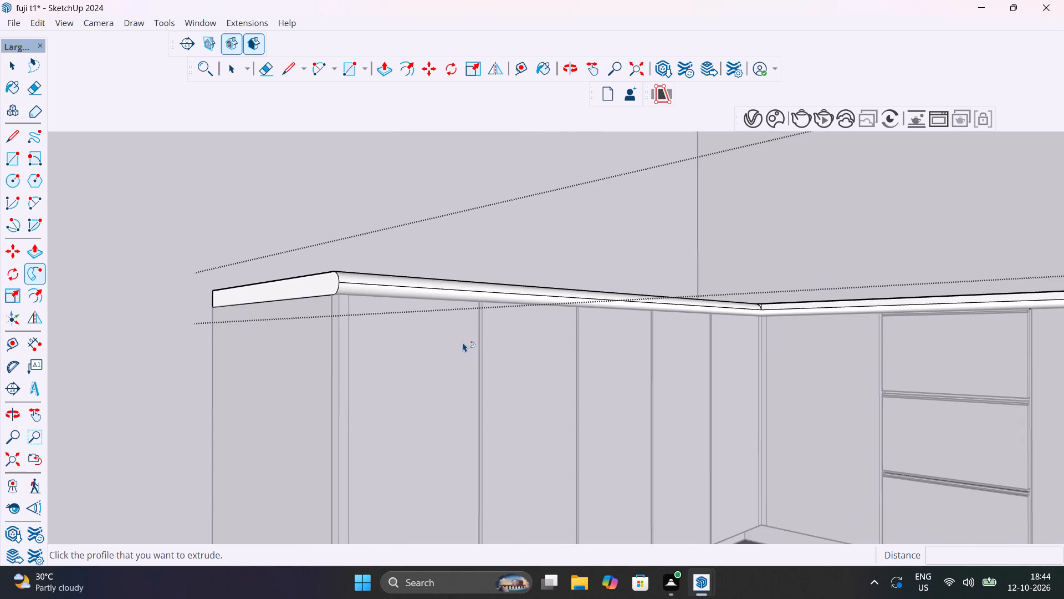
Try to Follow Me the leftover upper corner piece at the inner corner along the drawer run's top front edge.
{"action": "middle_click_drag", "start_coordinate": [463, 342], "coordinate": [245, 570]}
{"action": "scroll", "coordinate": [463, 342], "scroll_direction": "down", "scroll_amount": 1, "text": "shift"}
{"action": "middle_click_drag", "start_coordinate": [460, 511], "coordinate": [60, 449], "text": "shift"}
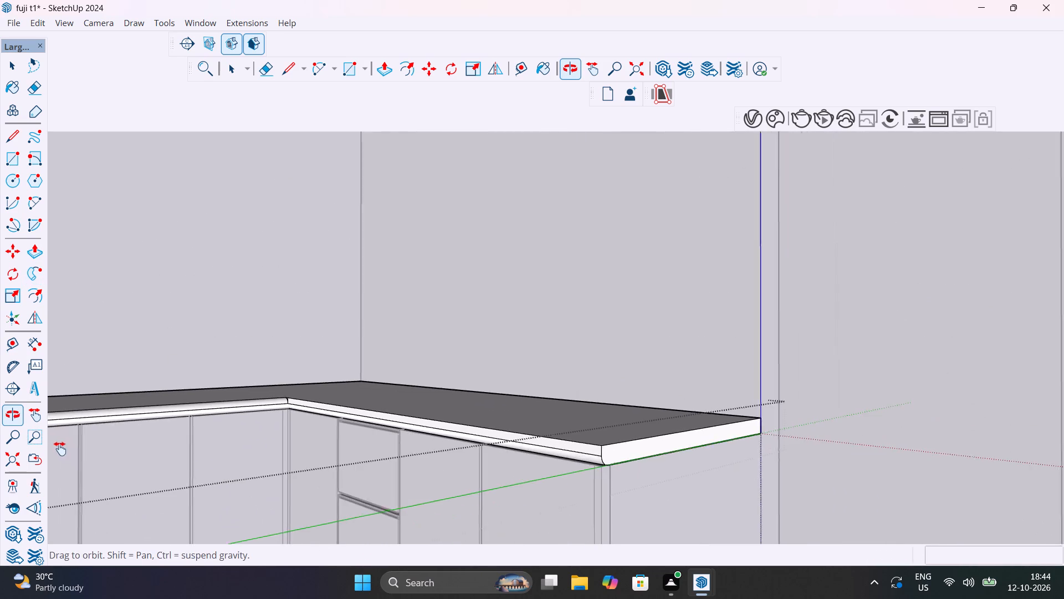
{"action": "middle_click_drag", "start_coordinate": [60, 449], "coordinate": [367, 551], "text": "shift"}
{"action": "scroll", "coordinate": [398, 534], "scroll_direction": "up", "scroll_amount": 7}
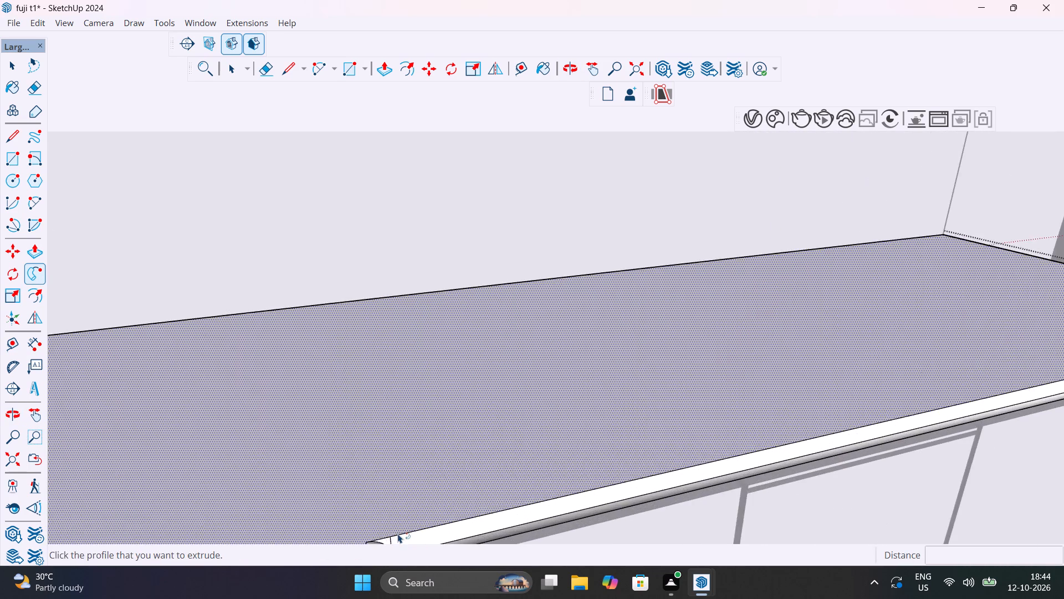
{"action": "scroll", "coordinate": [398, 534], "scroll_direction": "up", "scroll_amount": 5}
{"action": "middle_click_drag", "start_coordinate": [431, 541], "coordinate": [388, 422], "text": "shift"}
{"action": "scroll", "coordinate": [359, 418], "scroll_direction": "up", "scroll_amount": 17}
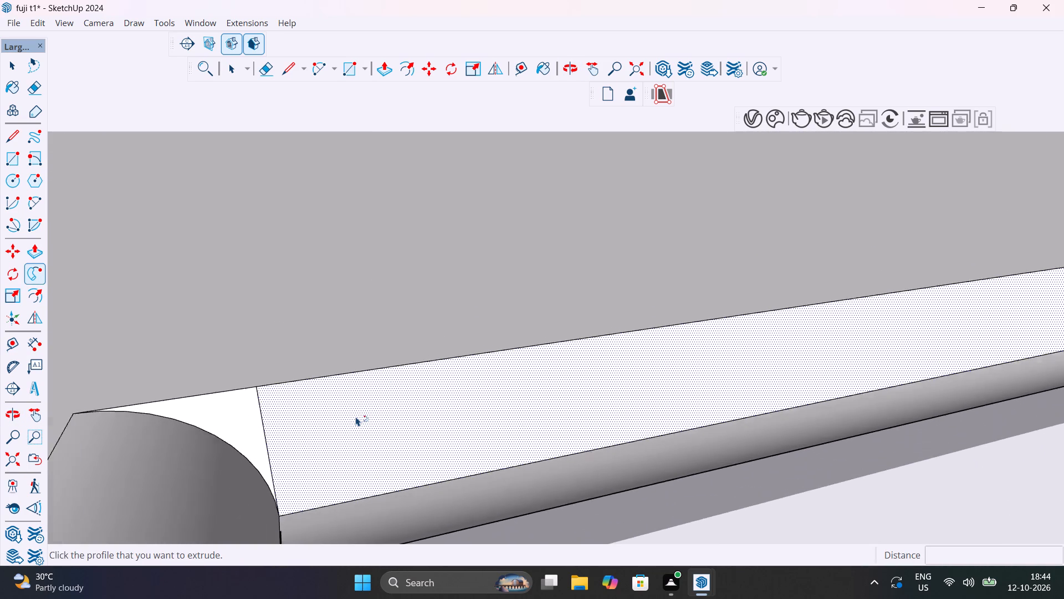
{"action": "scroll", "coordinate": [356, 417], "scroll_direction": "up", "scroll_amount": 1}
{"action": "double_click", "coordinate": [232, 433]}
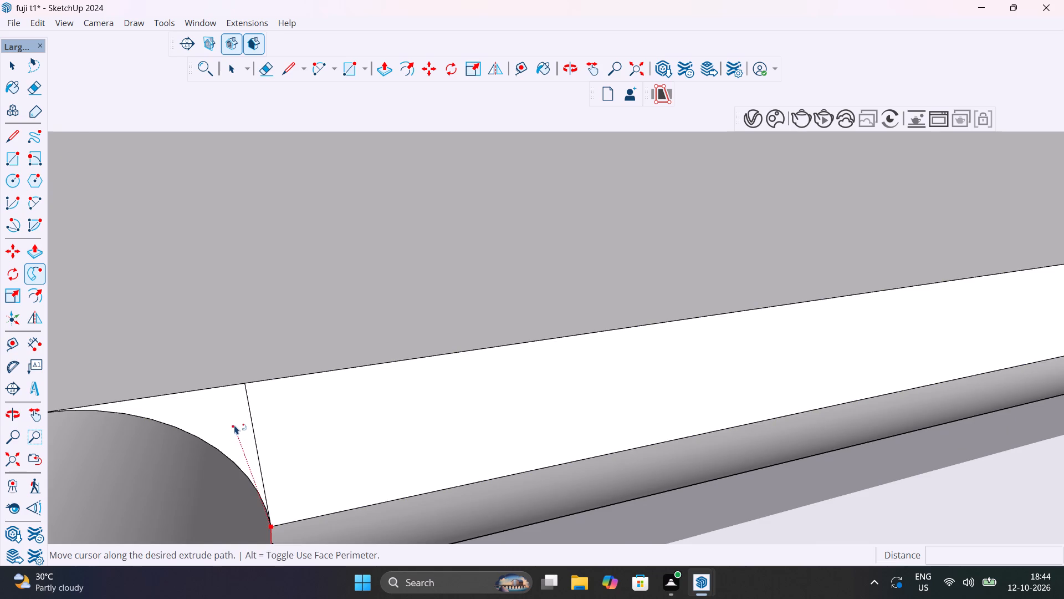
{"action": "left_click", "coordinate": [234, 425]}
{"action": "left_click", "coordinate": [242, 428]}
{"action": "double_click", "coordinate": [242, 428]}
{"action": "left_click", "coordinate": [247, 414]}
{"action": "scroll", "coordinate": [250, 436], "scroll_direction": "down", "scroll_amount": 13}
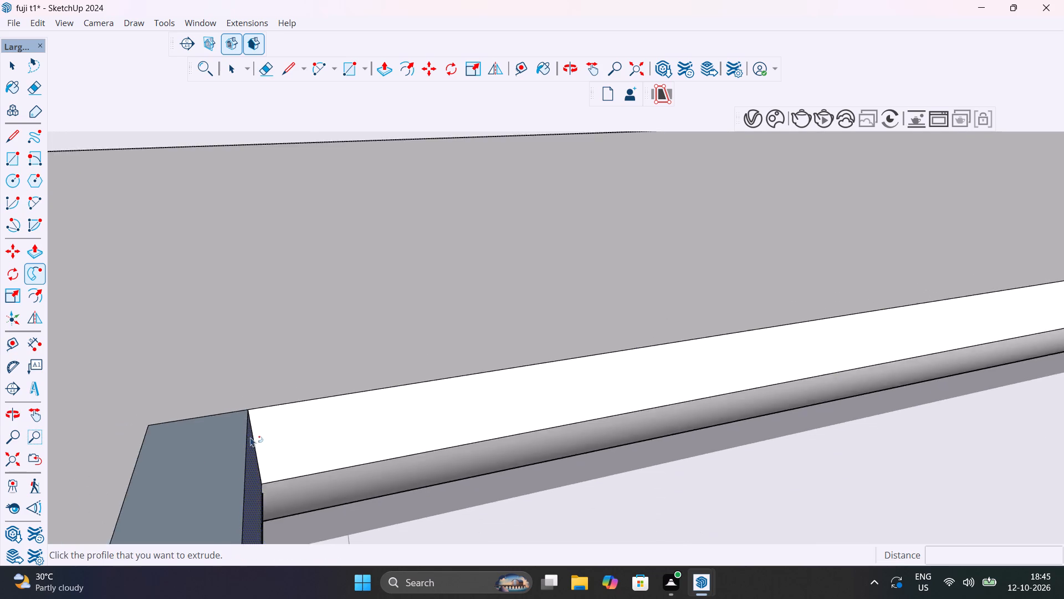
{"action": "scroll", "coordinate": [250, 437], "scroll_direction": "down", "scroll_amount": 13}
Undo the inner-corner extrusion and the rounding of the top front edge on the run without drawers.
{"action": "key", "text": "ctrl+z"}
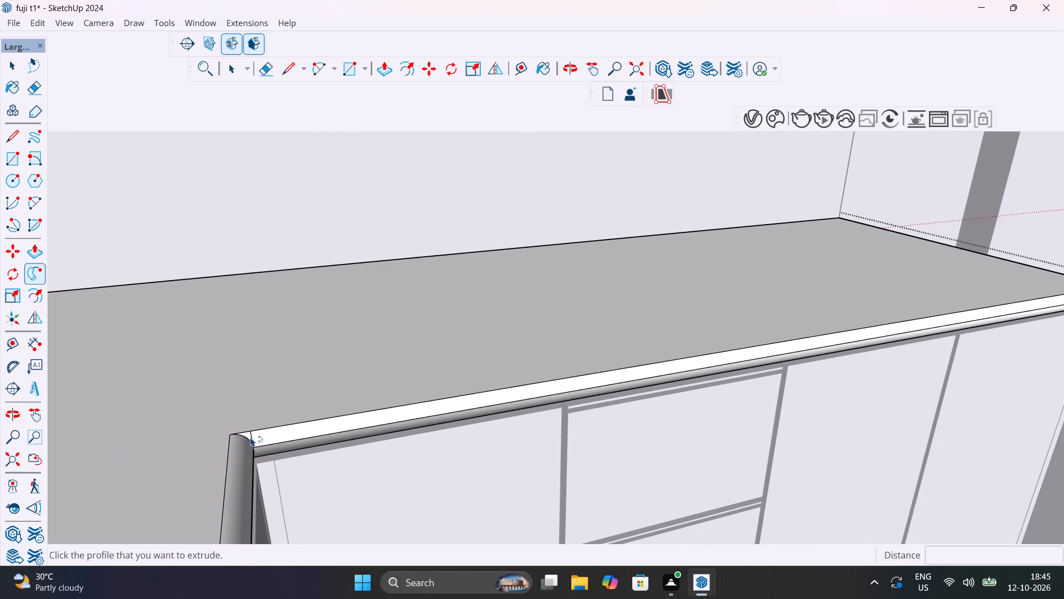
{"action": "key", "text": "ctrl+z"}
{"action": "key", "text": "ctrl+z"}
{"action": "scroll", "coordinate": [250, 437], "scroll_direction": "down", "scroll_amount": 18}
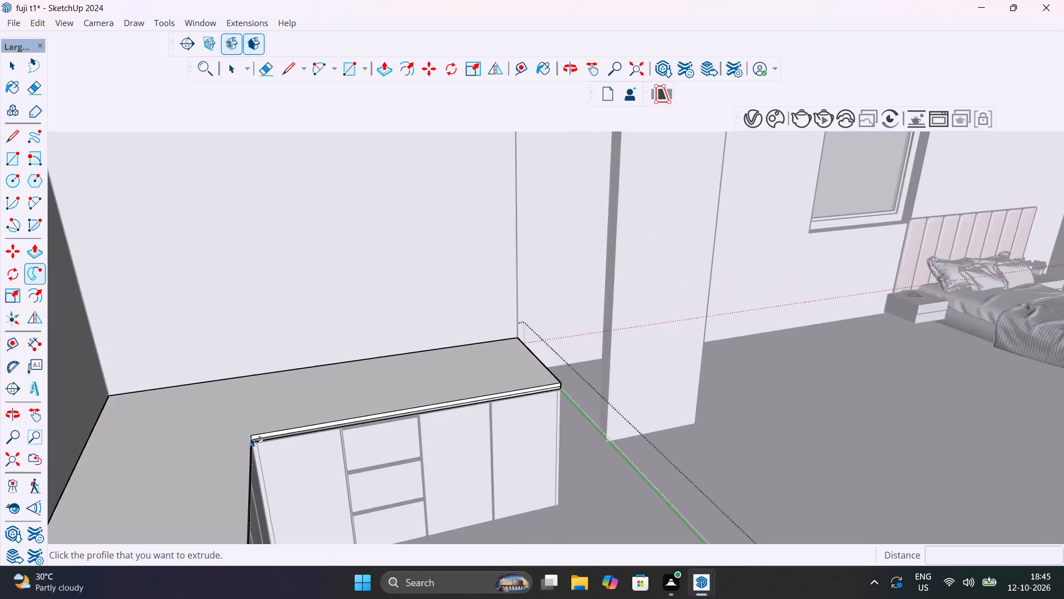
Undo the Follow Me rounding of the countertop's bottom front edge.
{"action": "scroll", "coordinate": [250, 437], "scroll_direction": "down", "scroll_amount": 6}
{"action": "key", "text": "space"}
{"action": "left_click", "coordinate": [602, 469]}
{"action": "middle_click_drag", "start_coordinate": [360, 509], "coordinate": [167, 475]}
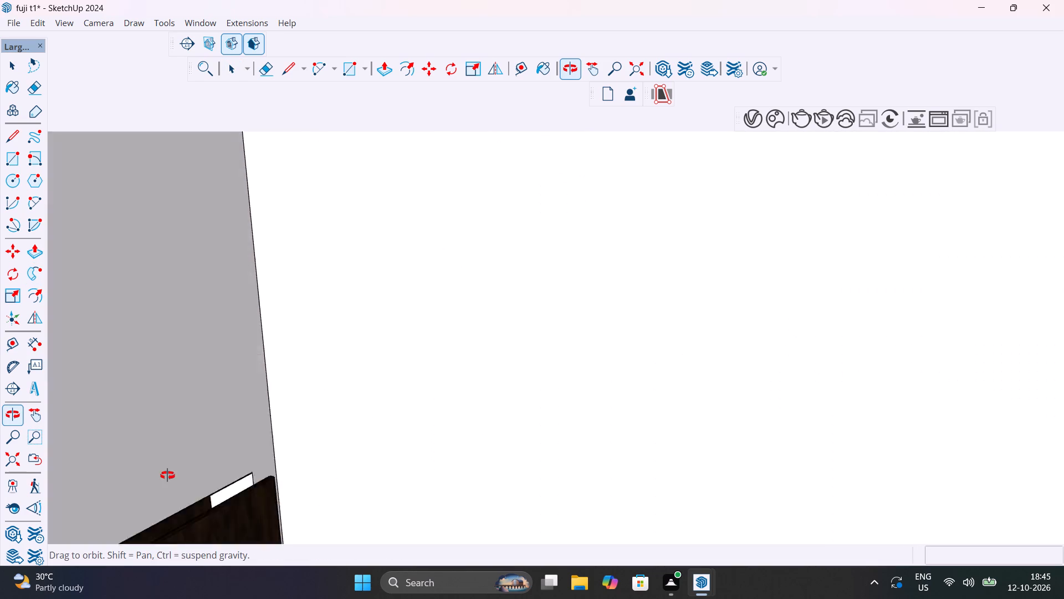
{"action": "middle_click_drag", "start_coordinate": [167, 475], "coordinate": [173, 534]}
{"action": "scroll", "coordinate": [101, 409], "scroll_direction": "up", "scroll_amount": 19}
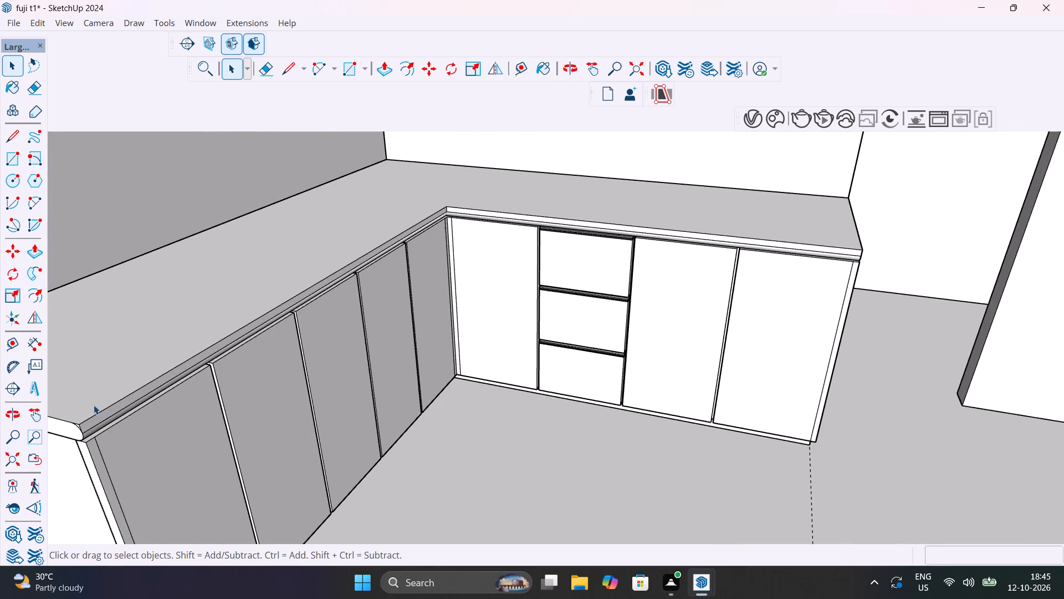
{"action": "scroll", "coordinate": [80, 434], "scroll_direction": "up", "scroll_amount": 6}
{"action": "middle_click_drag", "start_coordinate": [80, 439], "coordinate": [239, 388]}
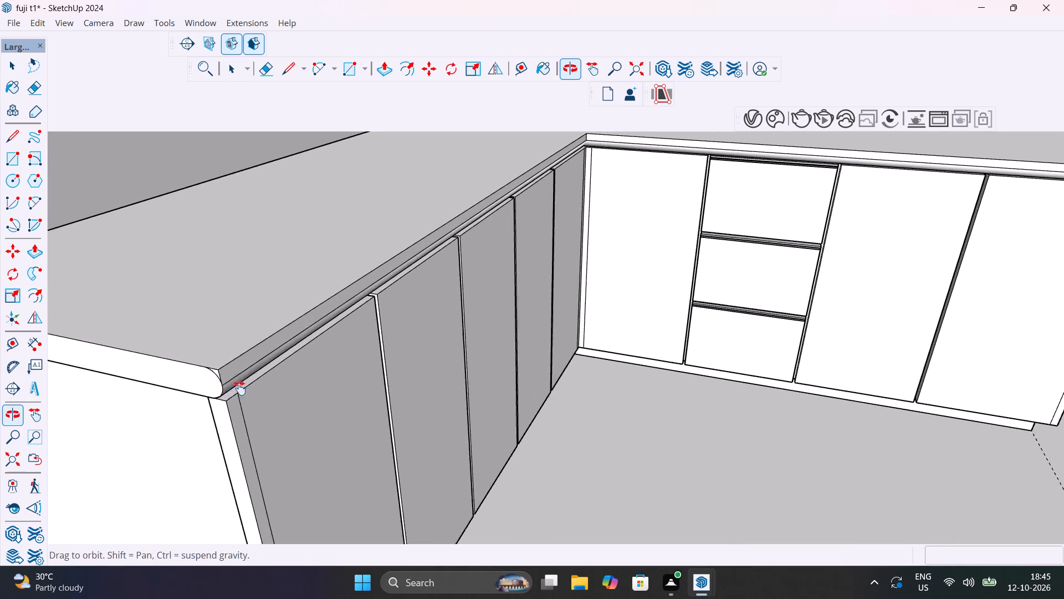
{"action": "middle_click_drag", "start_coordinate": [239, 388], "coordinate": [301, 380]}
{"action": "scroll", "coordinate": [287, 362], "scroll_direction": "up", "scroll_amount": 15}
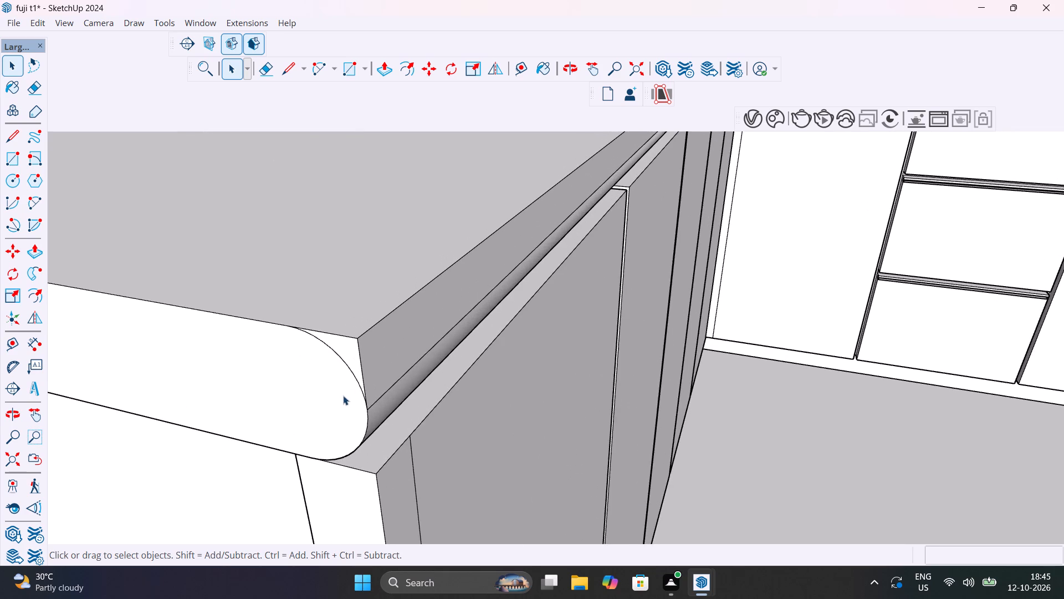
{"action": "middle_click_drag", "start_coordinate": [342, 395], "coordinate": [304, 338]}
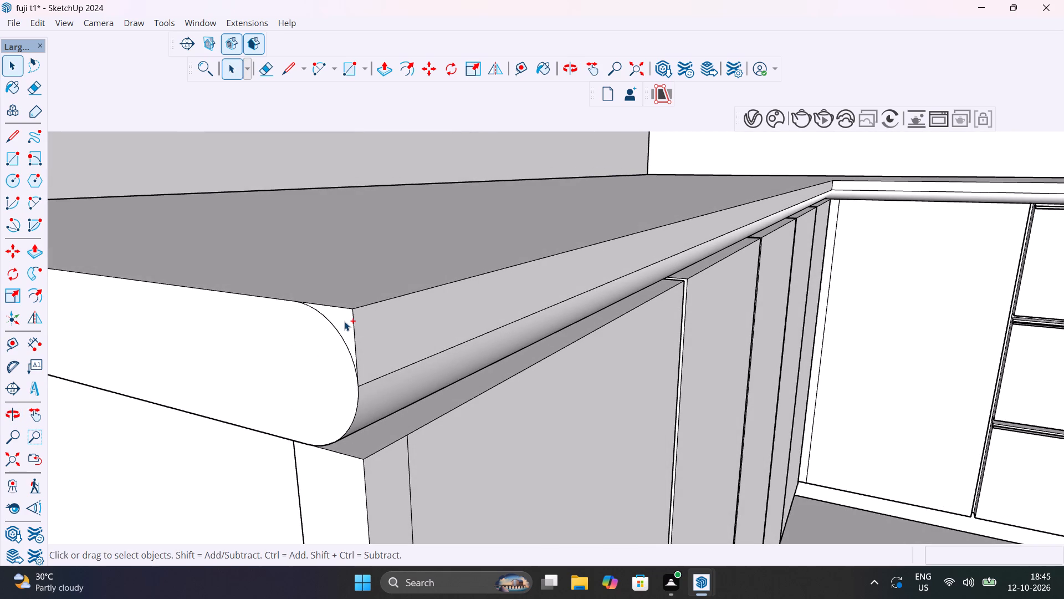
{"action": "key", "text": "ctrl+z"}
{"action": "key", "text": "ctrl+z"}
Push/Pull the upper corner piece of the end face 4' 11" along the run without drawers, up to the inner corner.
{"action": "left_click", "coordinate": [344, 321]}
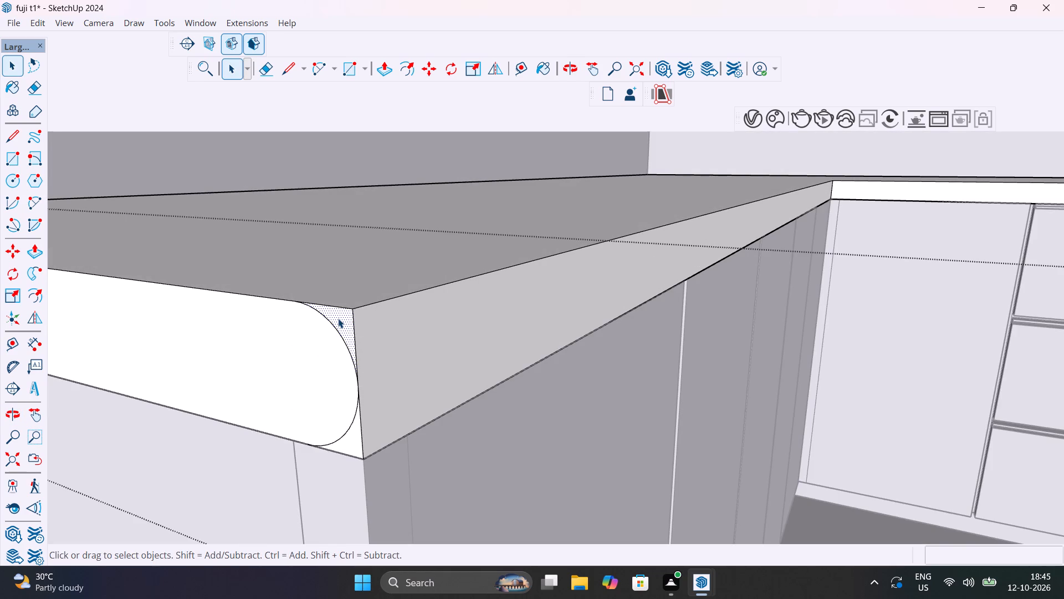
{"action": "key", "text": "p"}
{"action": "left_click", "coordinate": [342, 319]}
{"action": "scroll", "coordinate": [425, 267], "scroll_direction": "down", "scroll_amount": 5}
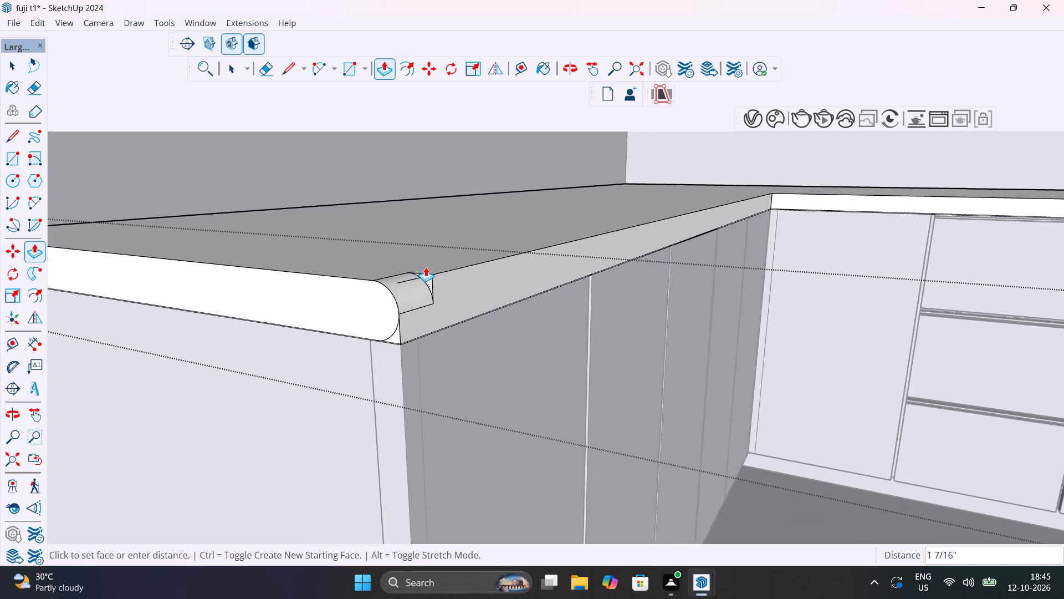
{"action": "scroll", "coordinate": [426, 267], "scroll_direction": "down", "scroll_amount": 9}
{"action": "middle_click_drag", "start_coordinate": [464, 275], "coordinate": [259, 505], "text": "shift"}
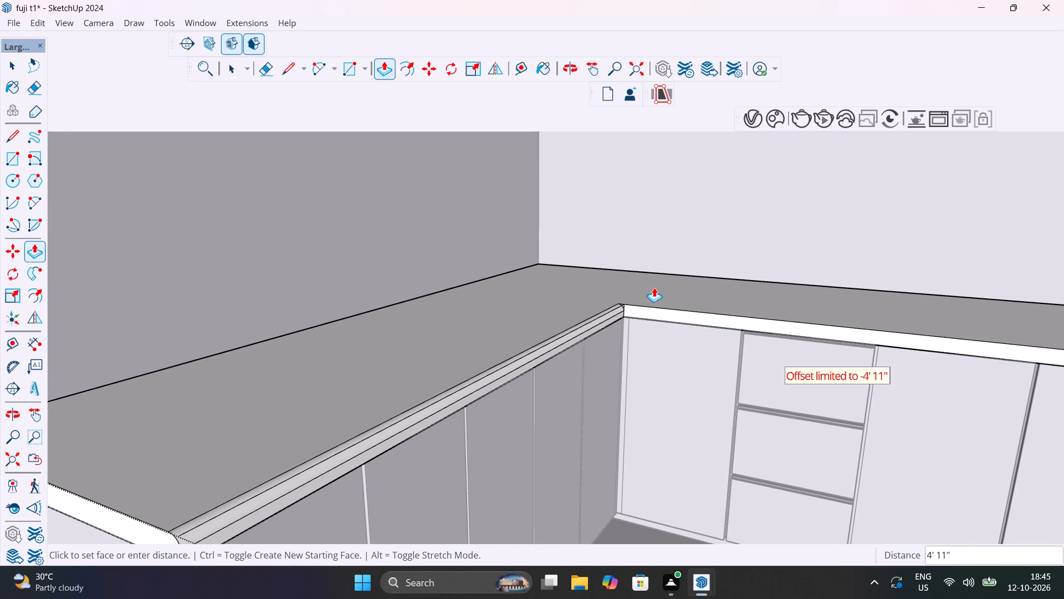
{"action": "scroll", "coordinate": [632, 299], "scroll_direction": "up", "scroll_amount": 18}
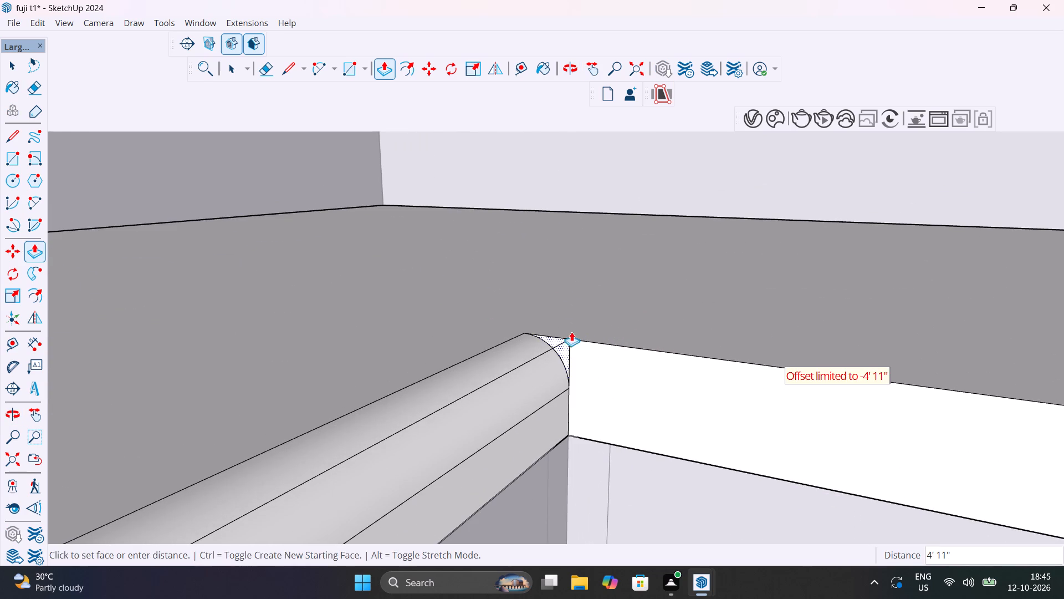
{"action": "left_click", "coordinate": [577, 329]}
Push/Pull the lower corner piece of the same end face away by the same 4' 11" distance.
{"action": "scroll", "coordinate": [572, 354], "scroll_direction": "down", "scroll_amount": 20}
{"action": "scroll", "coordinate": [572, 354], "scroll_direction": "down", "scroll_amount": 8}
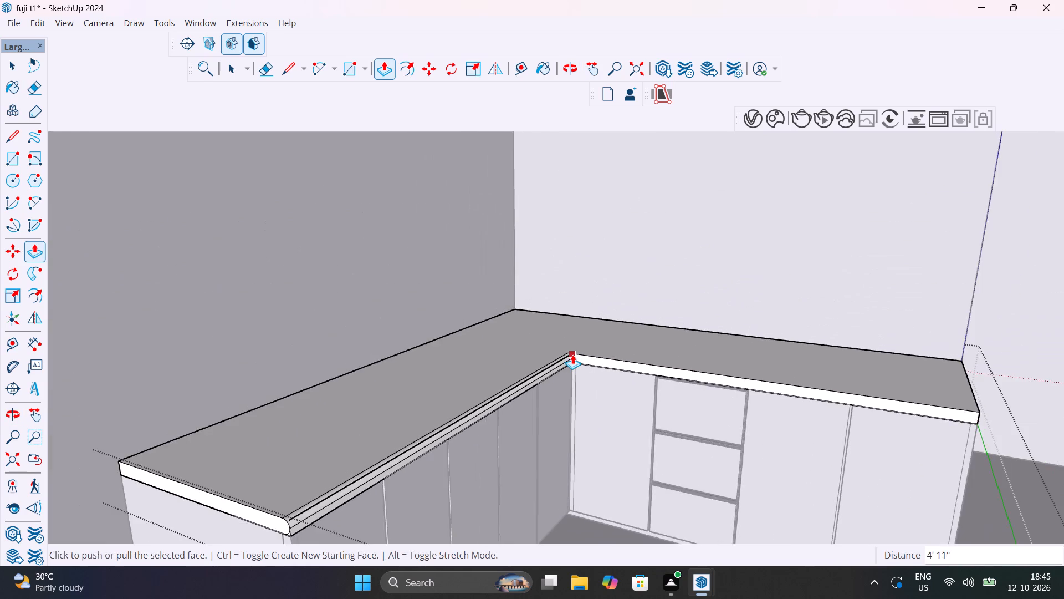
{"action": "scroll", "coordinate": [572, 354], "scroll_direction": "down", "scroll_amount": 5}
{"action": "left_click", "coordinate": [8, 456]}
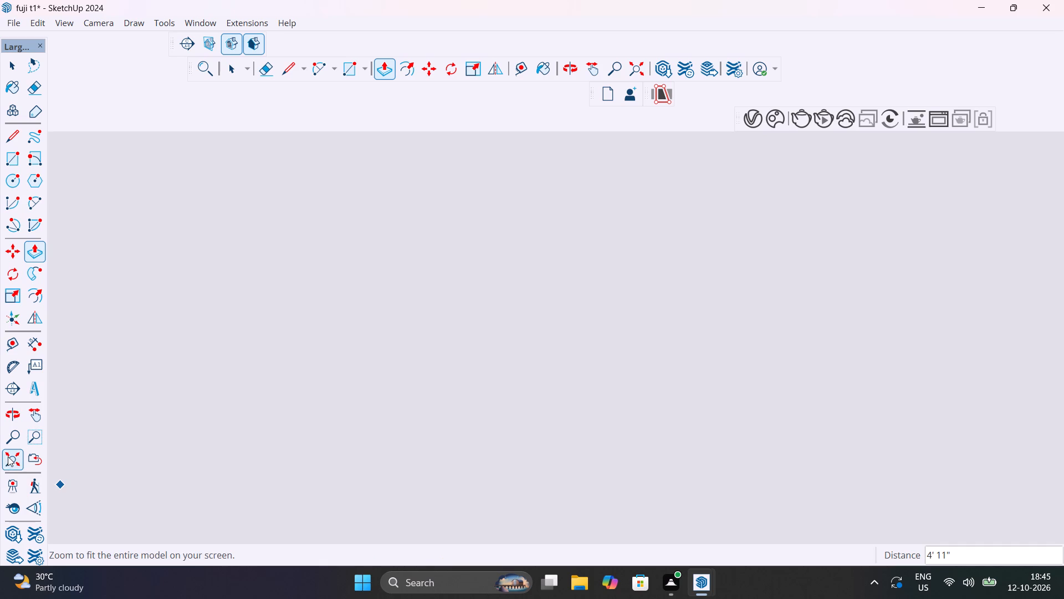
{"action": "middle_click_drag", "start_coordinate": [488, 311], "coordinate": [456, 454]}
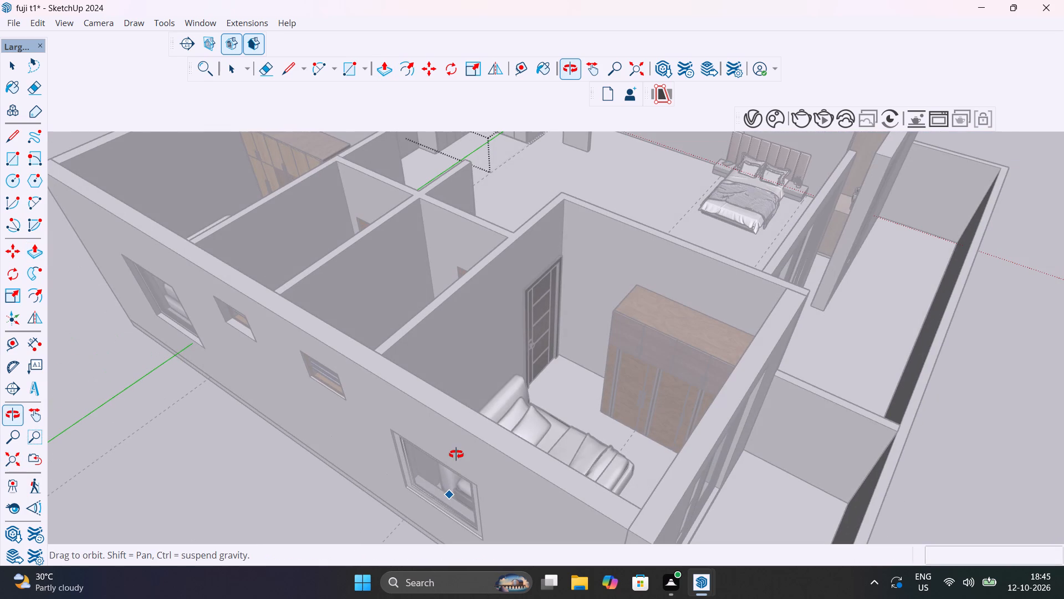
{"action": "middle_click_drag", "start_coordinate": [456, 454], "coordinate": [283, 598]}
{"action": "scroll", "coordinate": [279, 595], "scroll_direction": "down", "scroll_amount": 1}
{"action": "scroll", "coordinate": [365, 184], "scroll_direction": "up", "scroll_amount": 10}
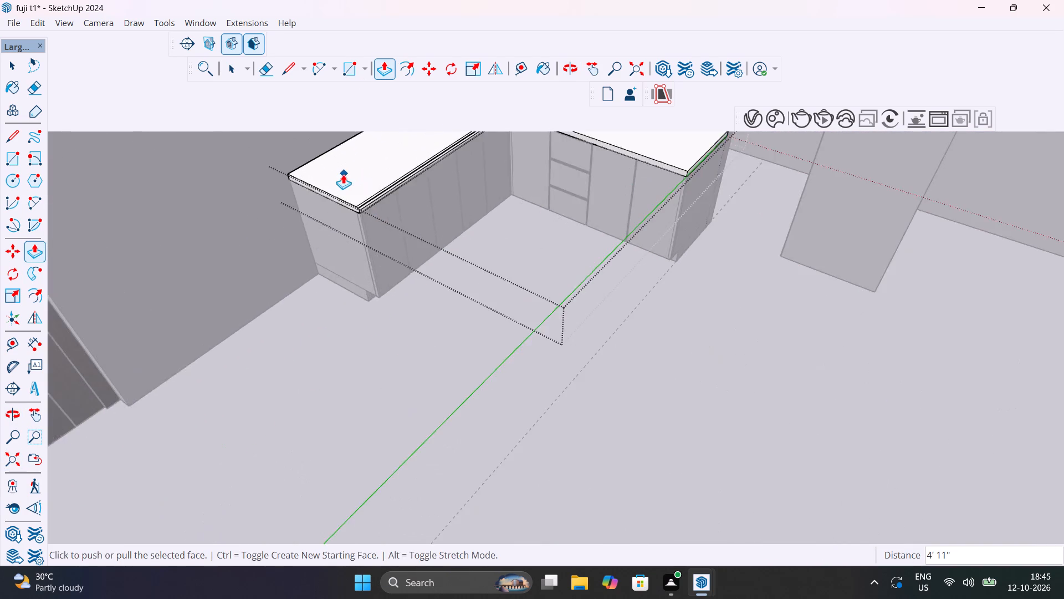
{"action": "scroll", "coordinate": [343, 174], "scroll_direction": "up", "scroll_amount": 20}
{"action": "scroll", "coordinate": [343, 174], "scroll_direction": "up", "scroll_amount": 1}
{"action": "middle_click_drag", "start_coordinate": [422, 303], "coordinate": [441, 144]}
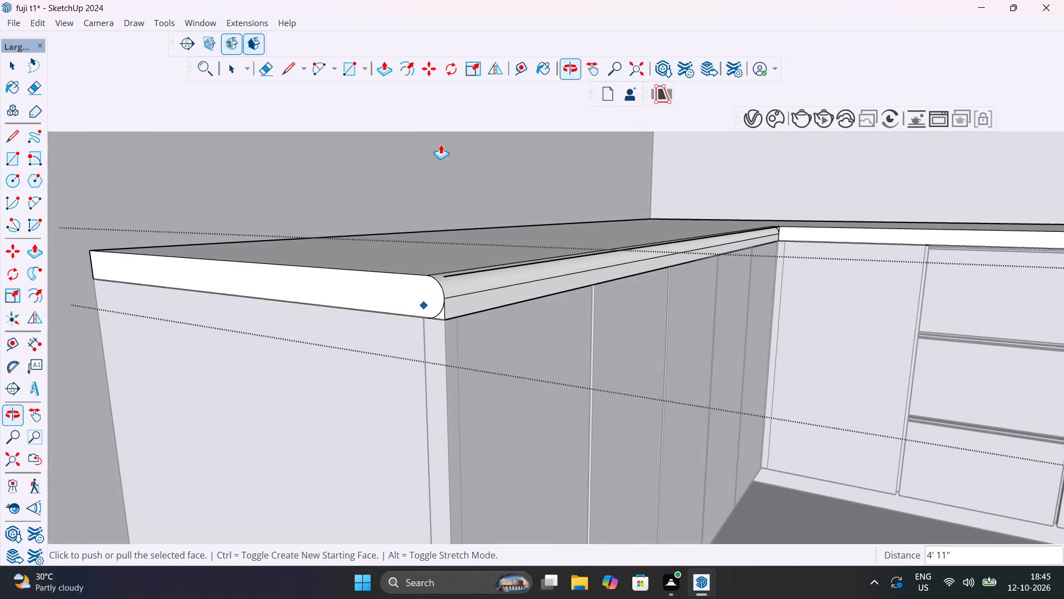
{"action": "scroll", "coordinate": [434, 304], "scroll_direction": "up", "scroll_amount": 10}
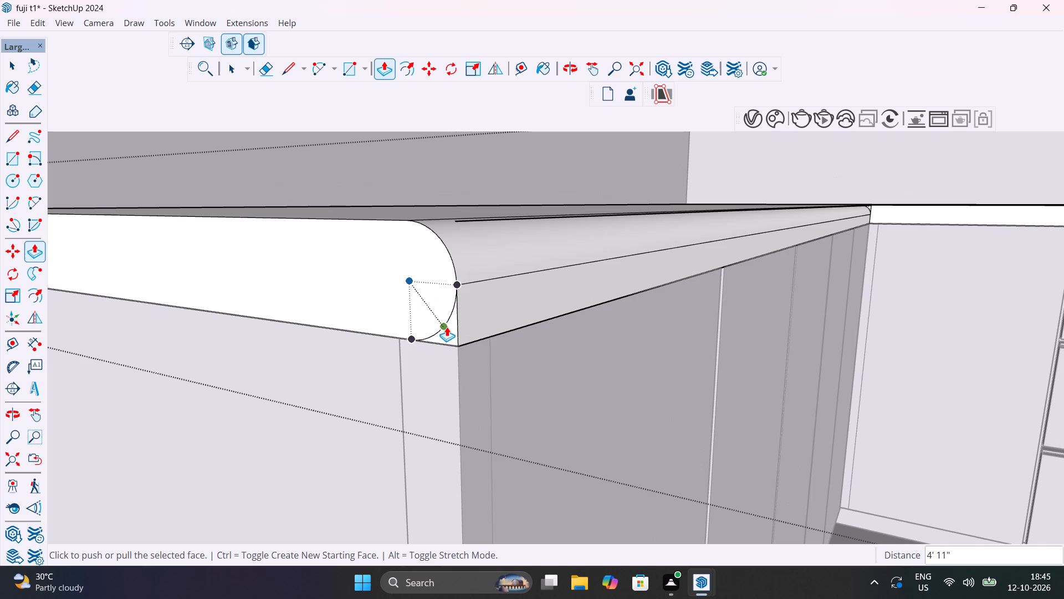
{"action": "key", "text": "space"}
{"action": "left_click", "coordinate": [452, 330]}
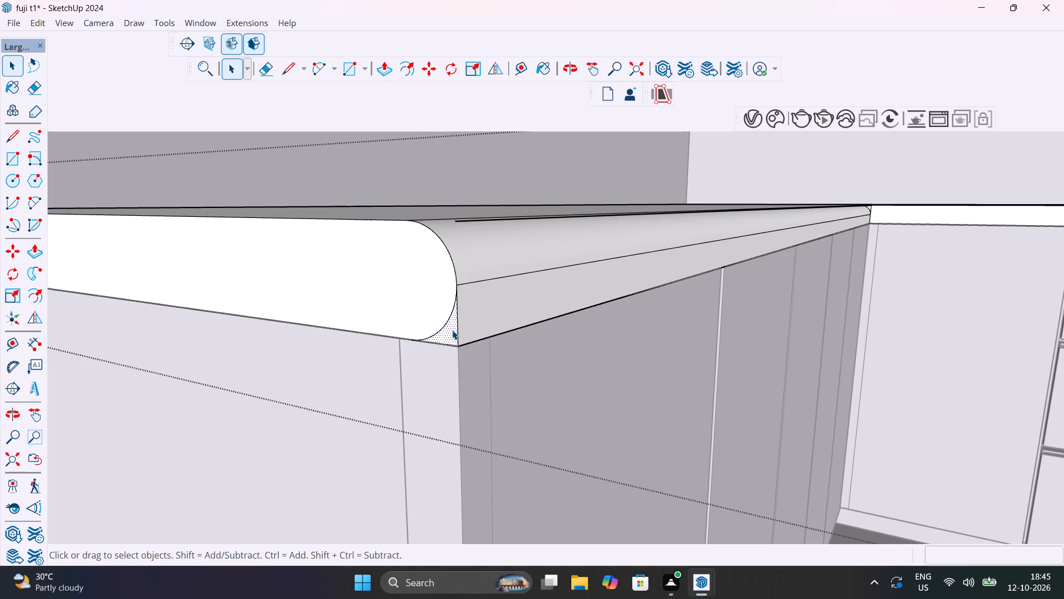
{"action": "key", "text": "p"}
{"action": "double_click", "coordinate": [452, 330]}
{"action": "scroll", "coordinate": [452, 330], "scroll_direction": "down", "scroll_amount": 7}
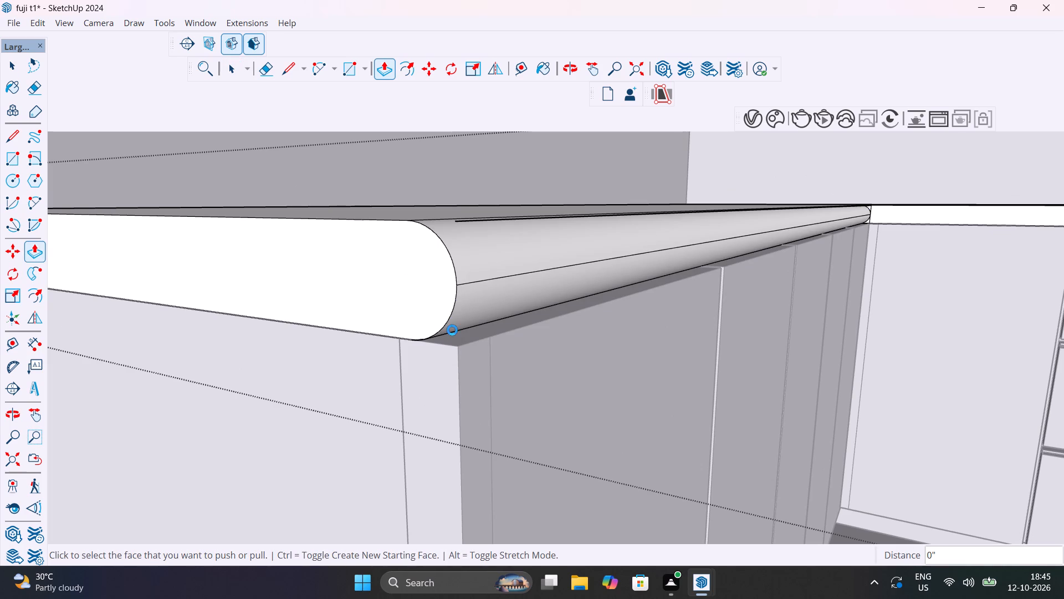
Delete the stray edge left along the rounded top front of the run without drawers.
{"action": "middle_click_drag", "start_coordinate": [482, 318], "coordinate": [482, 329]}
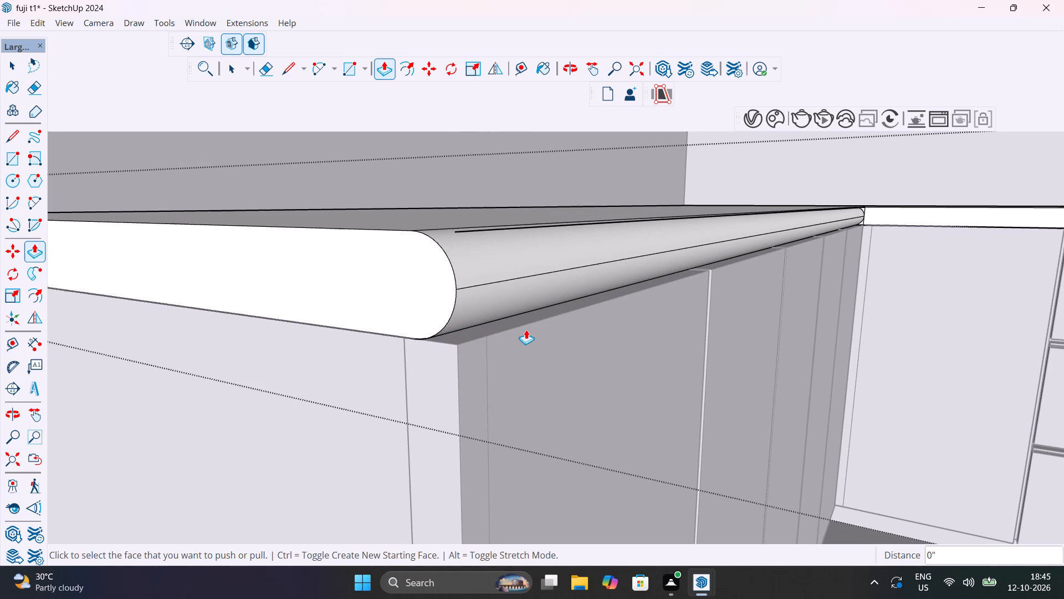
{"action": "middle_click_drag", "start_coordinate": [518, 307], "coordinate": [503, 469]}
{"action": "key", "text": "space"}
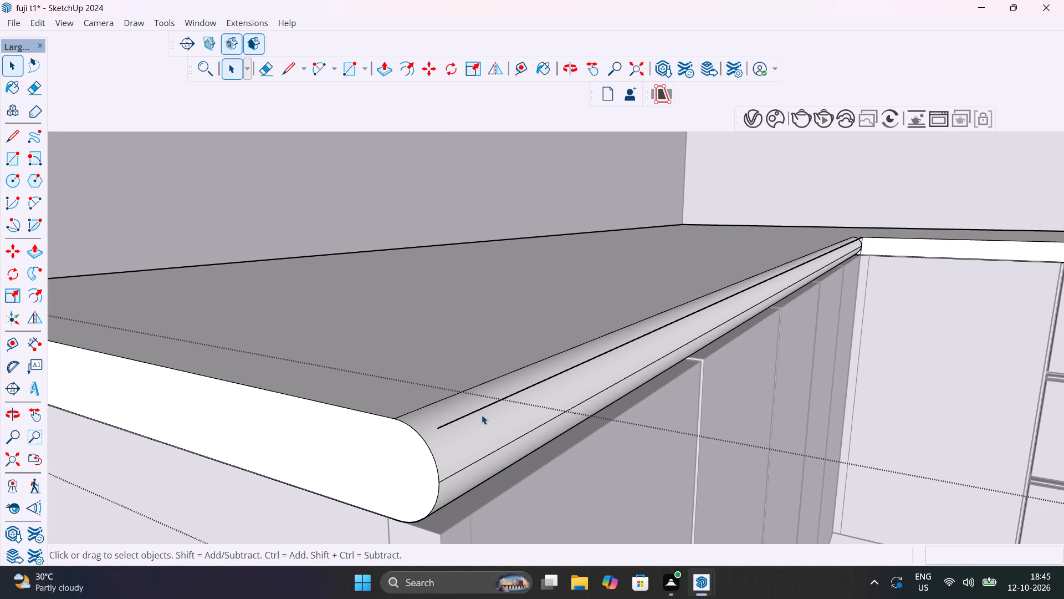
{"action": "left_click", "coordinate": [479, 408]}
{"action": "key", "text": "Delete"}
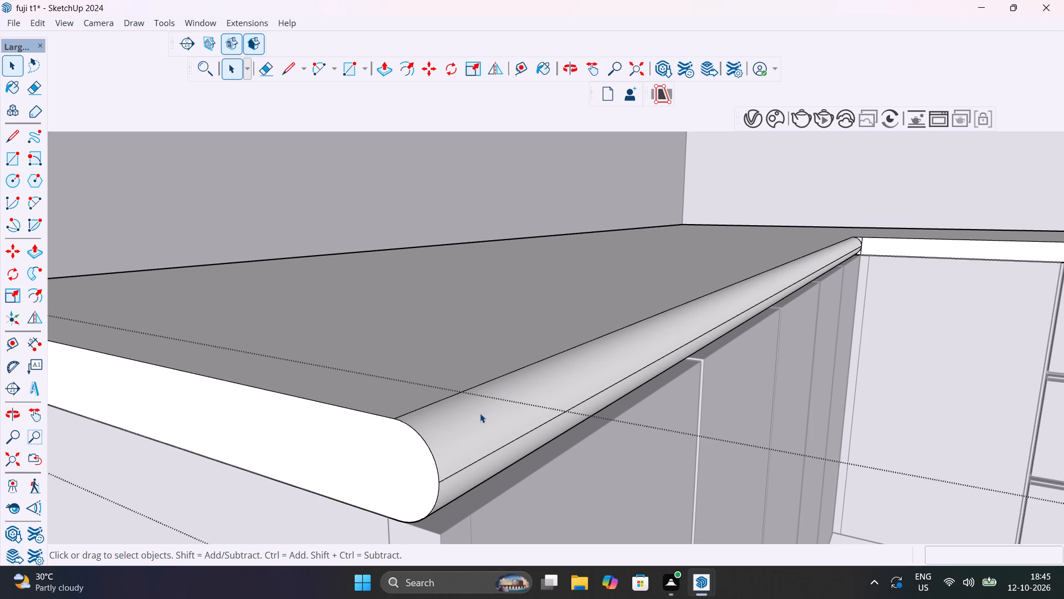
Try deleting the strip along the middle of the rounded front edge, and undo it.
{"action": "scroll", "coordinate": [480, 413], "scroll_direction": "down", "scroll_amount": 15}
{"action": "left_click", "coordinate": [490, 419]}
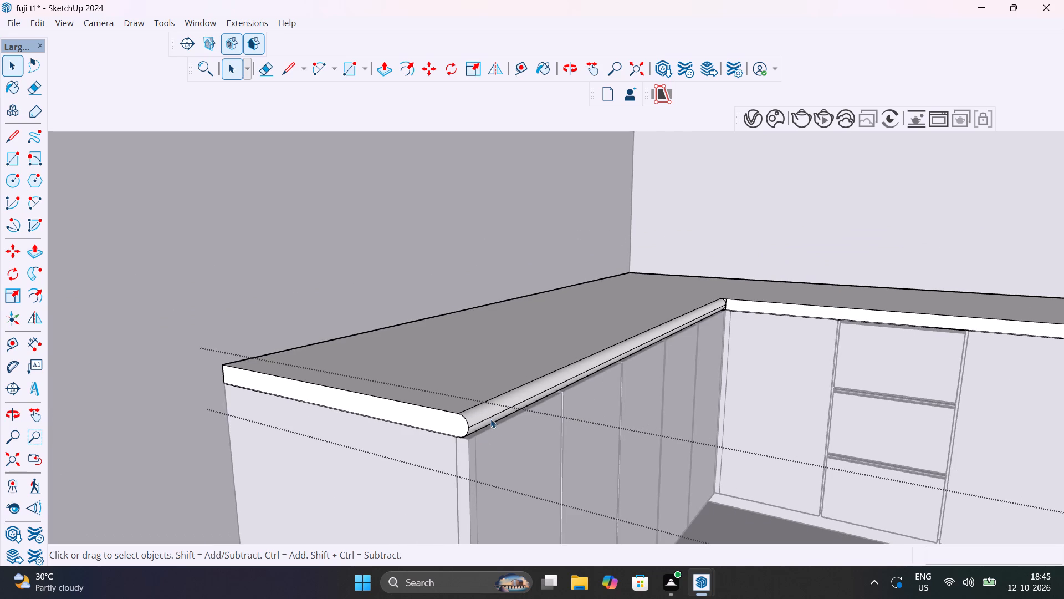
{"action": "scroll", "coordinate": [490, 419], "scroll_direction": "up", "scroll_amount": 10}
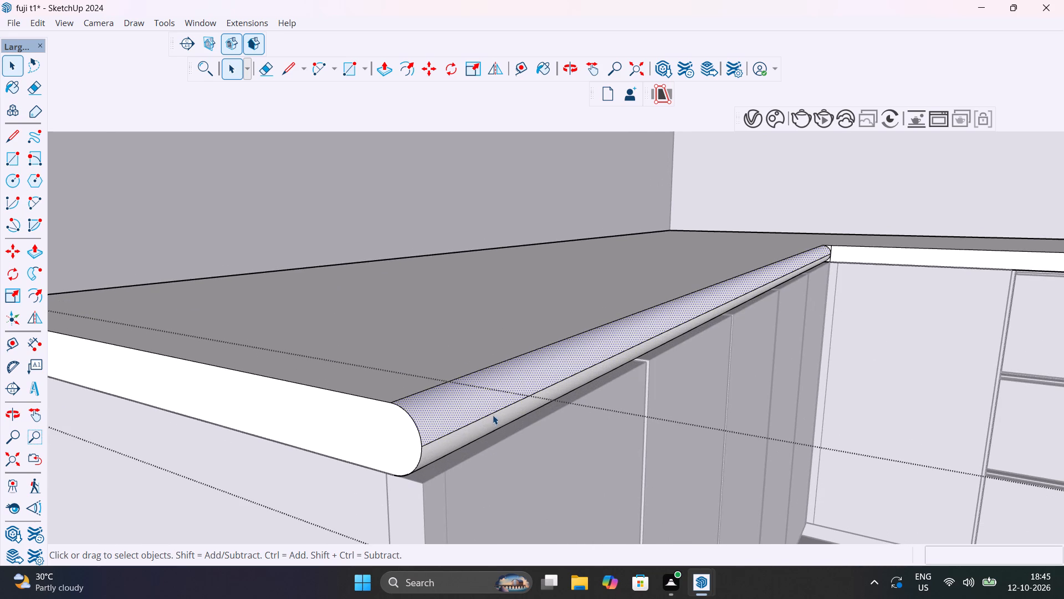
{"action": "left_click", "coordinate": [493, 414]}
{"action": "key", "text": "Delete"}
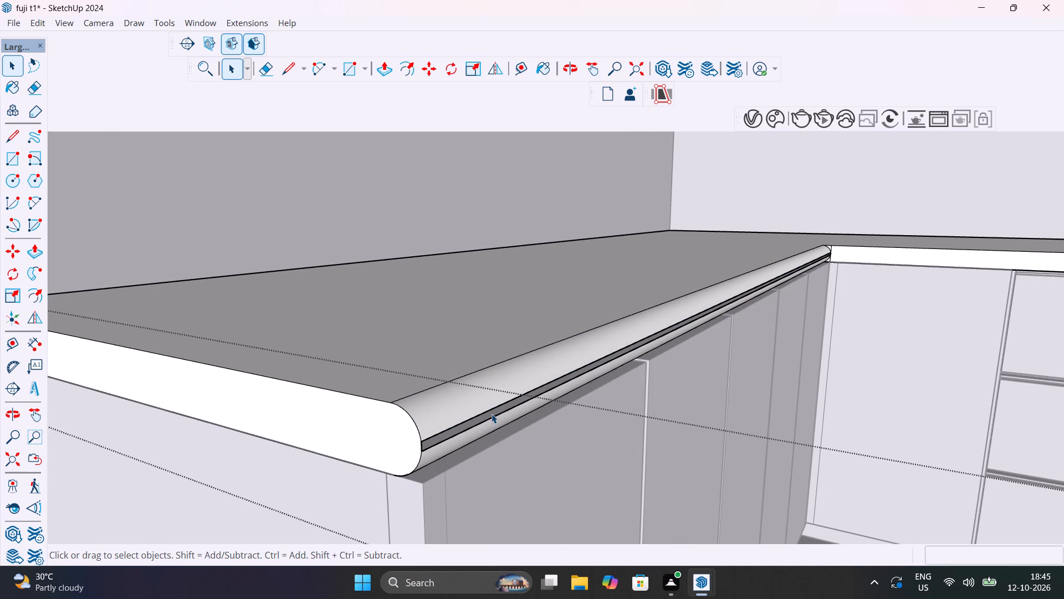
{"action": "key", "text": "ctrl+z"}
Draw tangent arcs across the upper and lower front corners of the drawer run's end face, about 1 1/8" and 1" long.
{"action": "scroll", "coordinate": [492, 414], "scroll_direction": "down", "scroll_amount": 15}
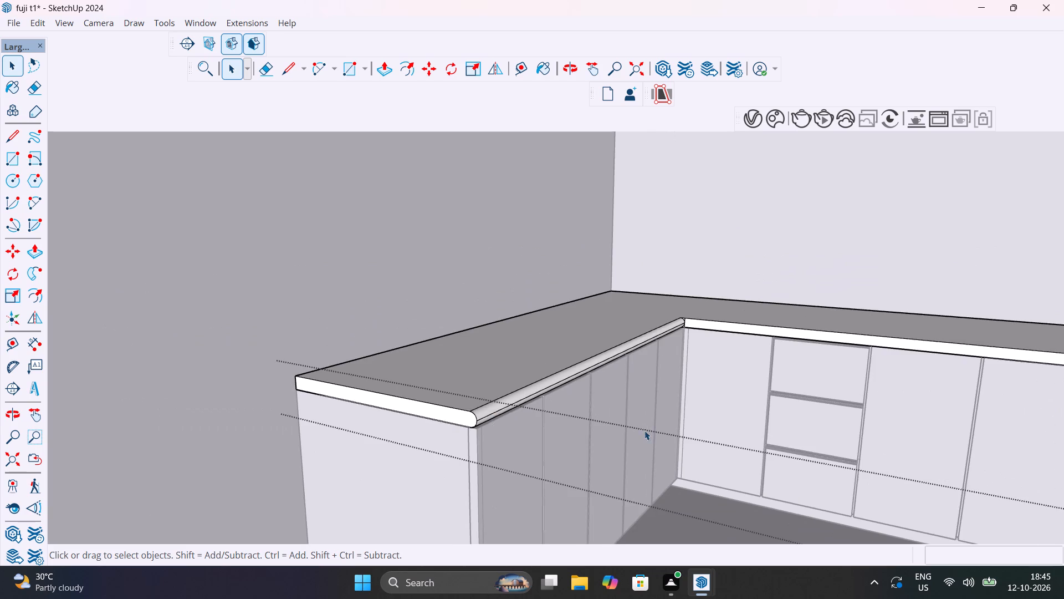
{"action": "middle_click_drag", "start_coordinate": [642, 425], "coordinate": [369, 445], "text": "shift"}
{"action": "middle_click_drag", "start_coordinate": [548, 432], "coordinate": [382, 372], "text": "shift"}
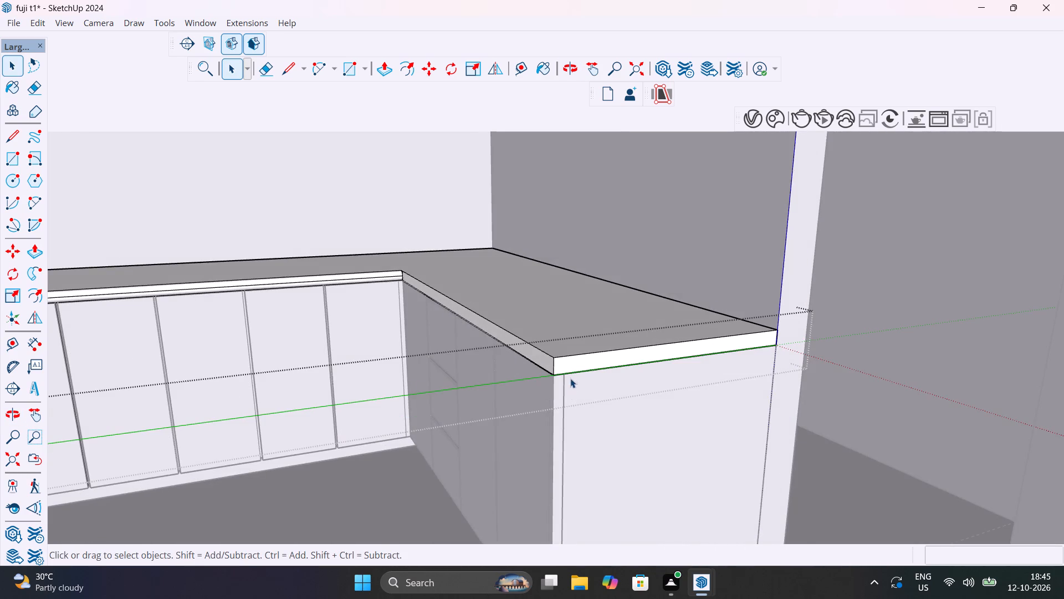
{"action": "scroll", "coordinate": [572, 373], "scroll_direction": "up", "scroll_amount": 12}
{"action": "scroll", "coordinate": [548, 351], "scroll_direction": "up", "scroll_amount": 11}
{"action": "key", "text": "a"}
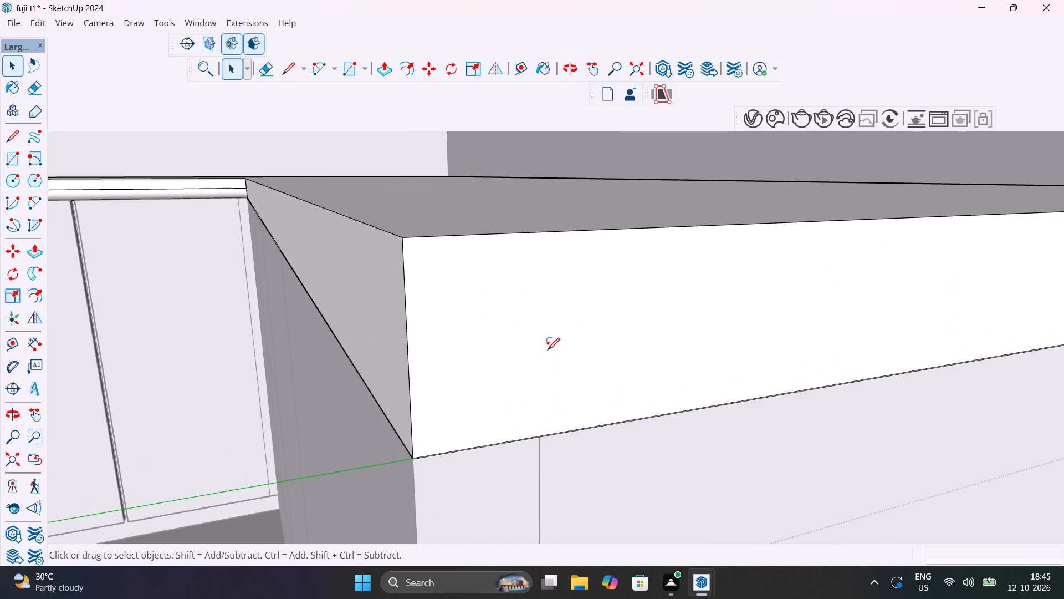
{"action": "left_click", "coordinate": [406, 354]}
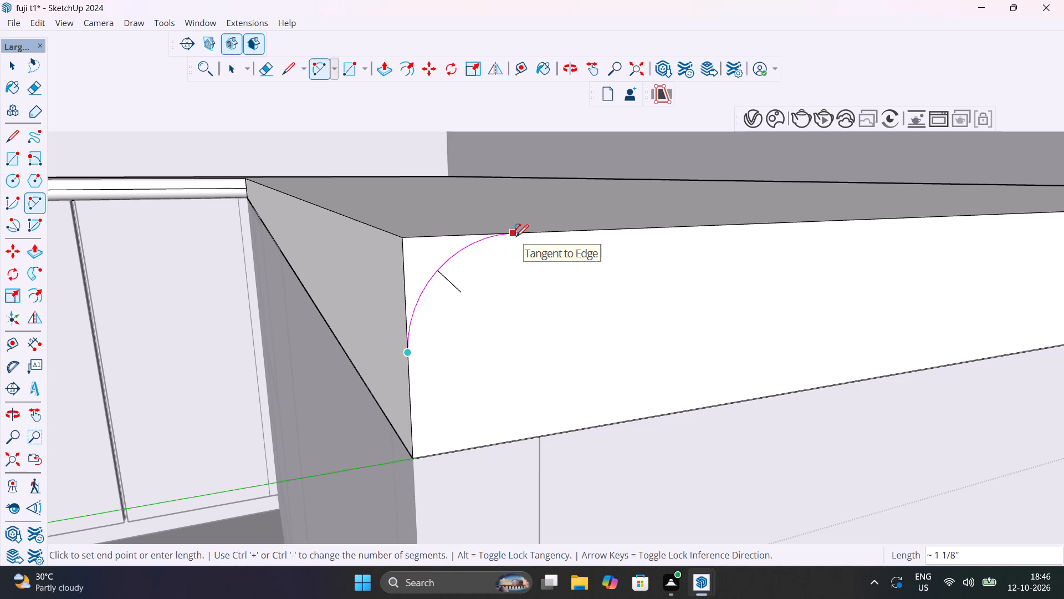
{"action": "left_click", "coordinate": [516, 237]}
{"action": "left_click", "coordinate": [516, 237]}
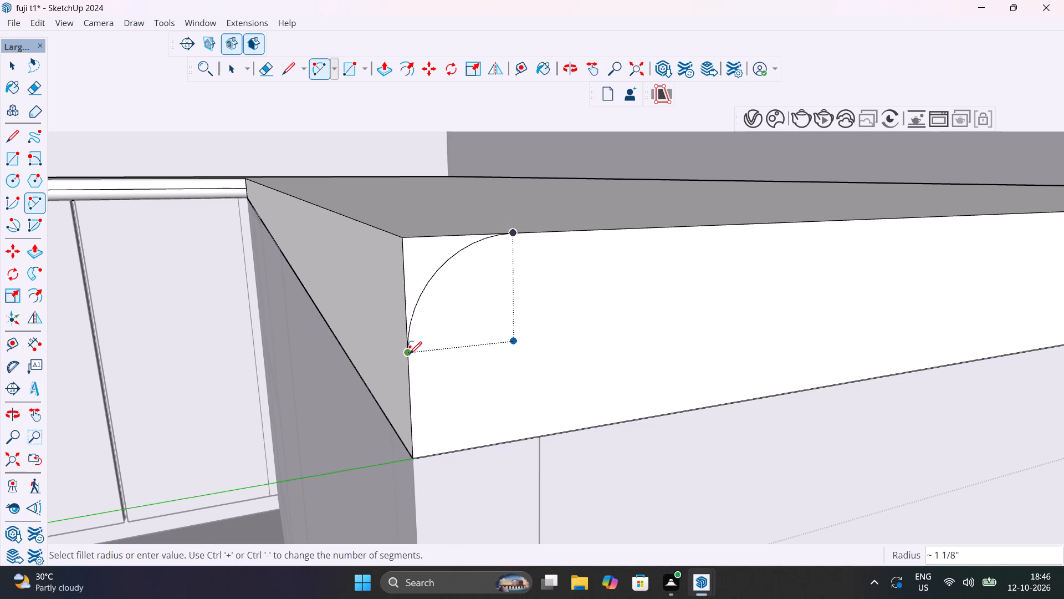
{"action": "left_click", "coordinate": [408, 363]}
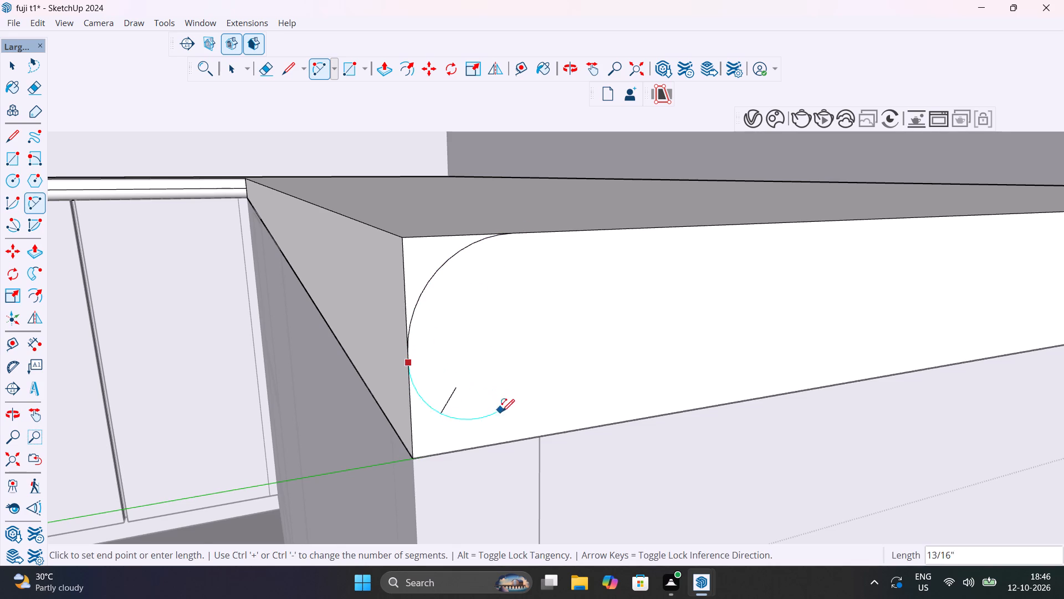
{"action": "left_click", "coordinate": [507, 445]}
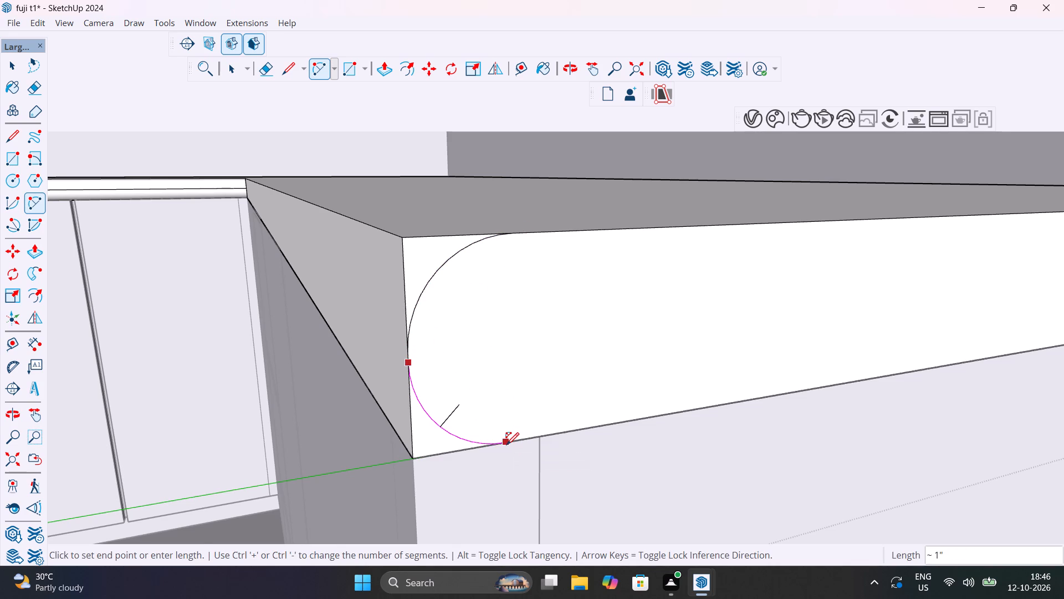
{"action": "left_click", "coordinate": [507, 445]}
{"action": "key", "text": "space"}
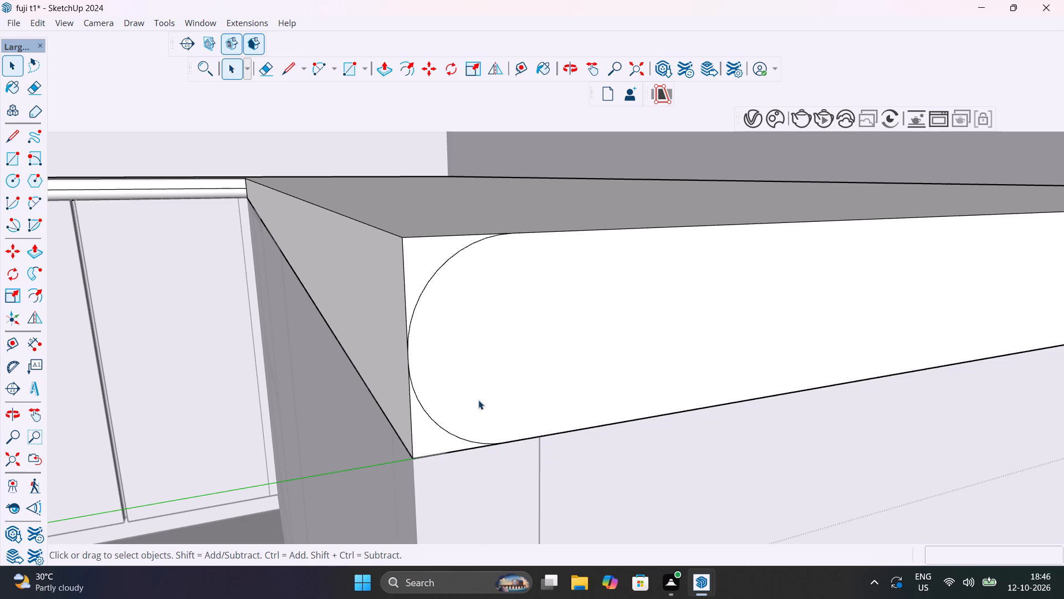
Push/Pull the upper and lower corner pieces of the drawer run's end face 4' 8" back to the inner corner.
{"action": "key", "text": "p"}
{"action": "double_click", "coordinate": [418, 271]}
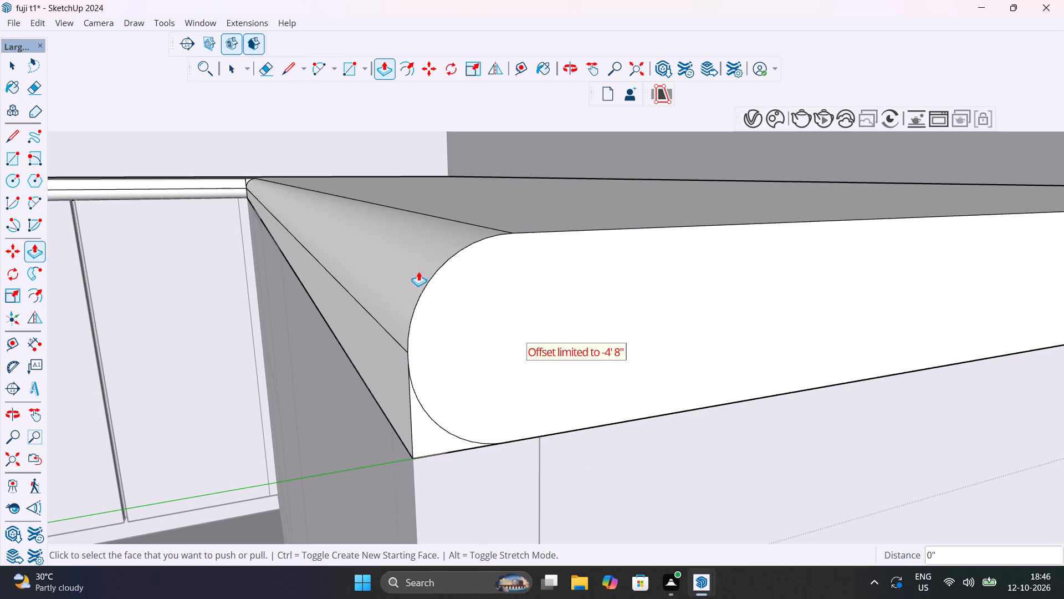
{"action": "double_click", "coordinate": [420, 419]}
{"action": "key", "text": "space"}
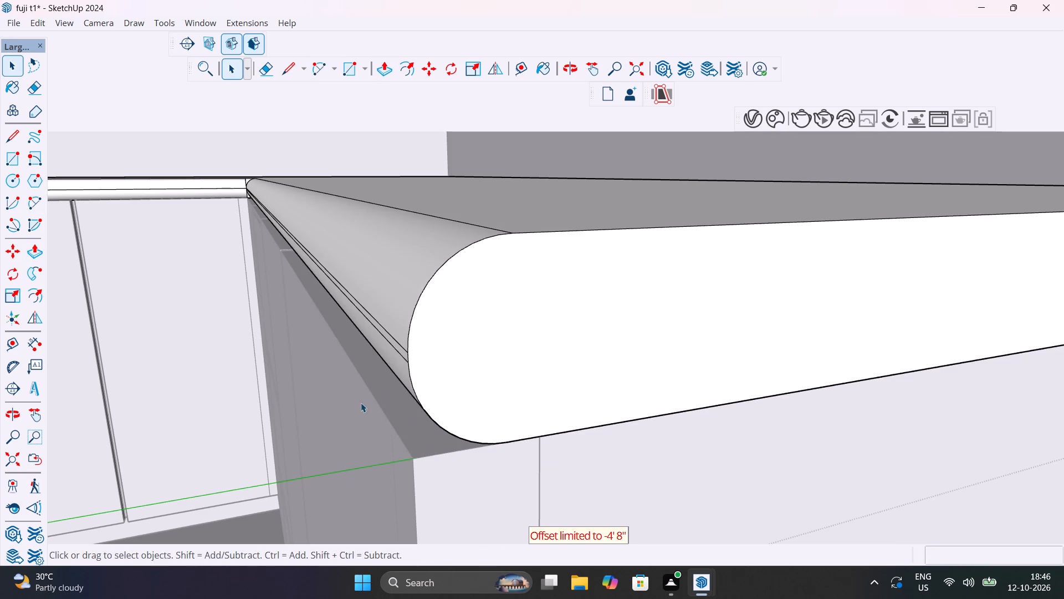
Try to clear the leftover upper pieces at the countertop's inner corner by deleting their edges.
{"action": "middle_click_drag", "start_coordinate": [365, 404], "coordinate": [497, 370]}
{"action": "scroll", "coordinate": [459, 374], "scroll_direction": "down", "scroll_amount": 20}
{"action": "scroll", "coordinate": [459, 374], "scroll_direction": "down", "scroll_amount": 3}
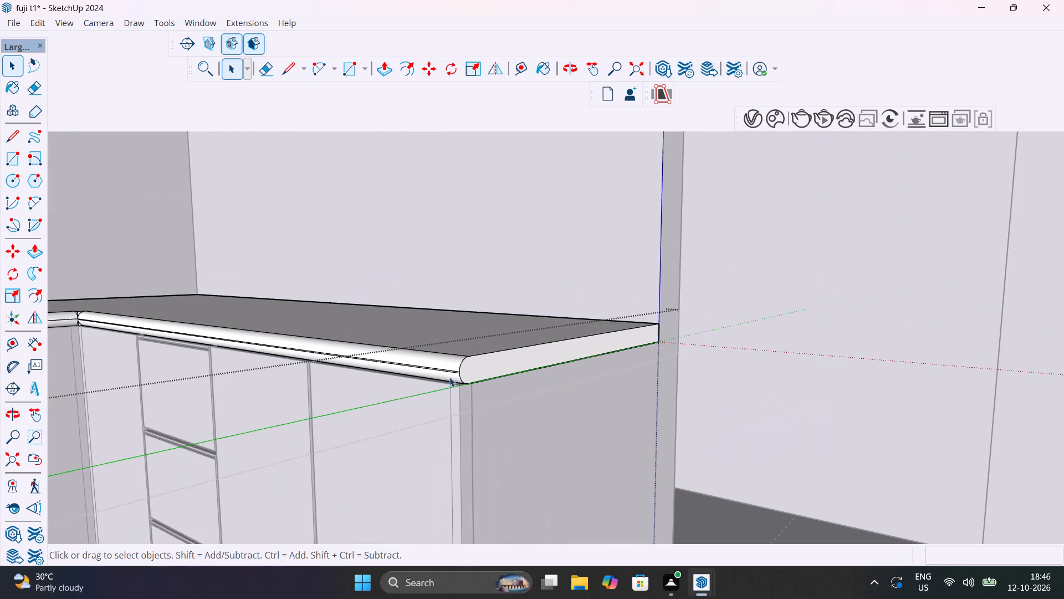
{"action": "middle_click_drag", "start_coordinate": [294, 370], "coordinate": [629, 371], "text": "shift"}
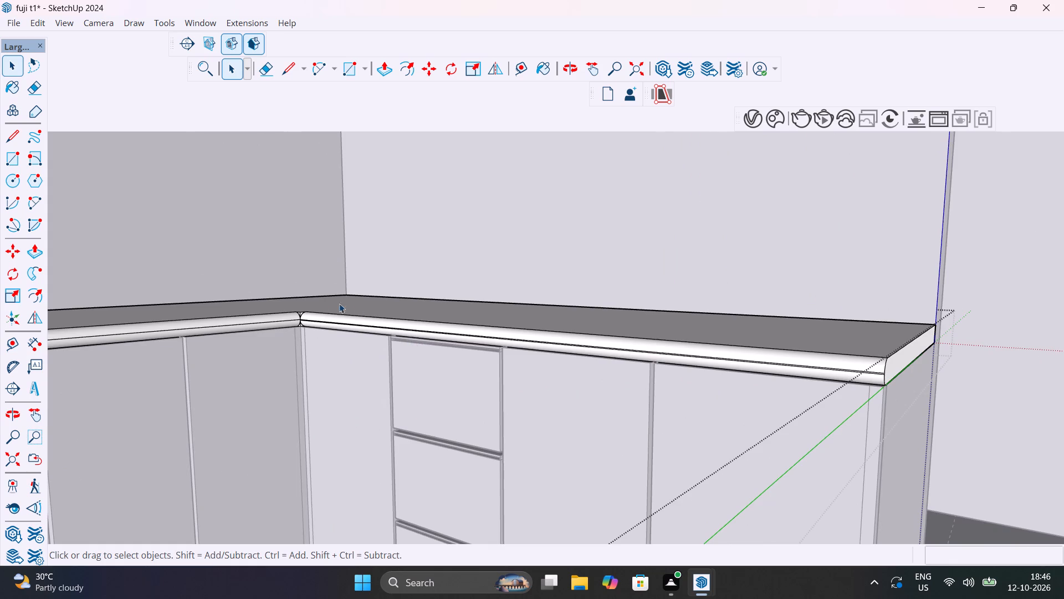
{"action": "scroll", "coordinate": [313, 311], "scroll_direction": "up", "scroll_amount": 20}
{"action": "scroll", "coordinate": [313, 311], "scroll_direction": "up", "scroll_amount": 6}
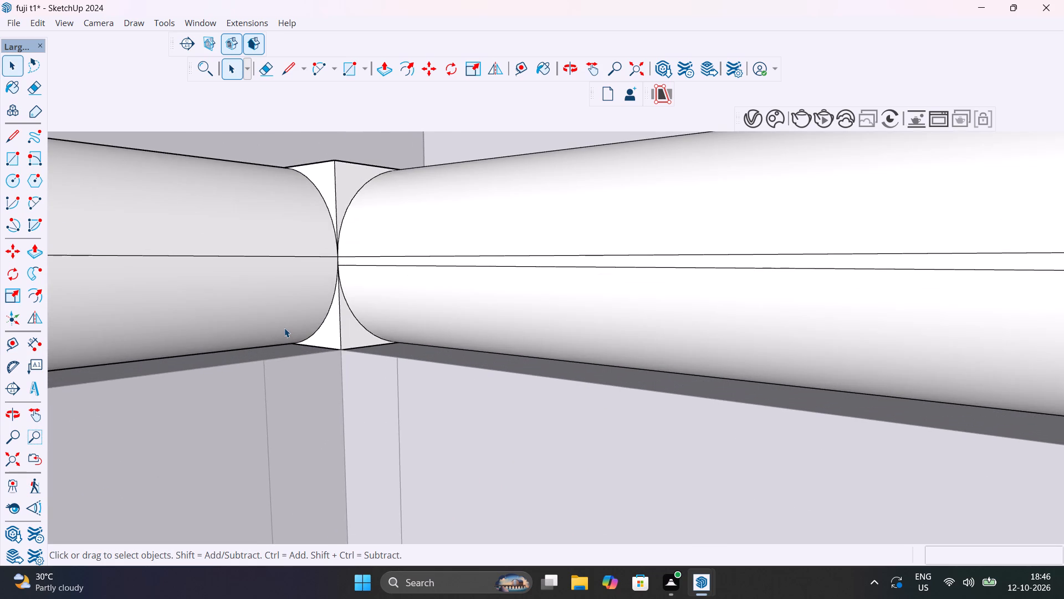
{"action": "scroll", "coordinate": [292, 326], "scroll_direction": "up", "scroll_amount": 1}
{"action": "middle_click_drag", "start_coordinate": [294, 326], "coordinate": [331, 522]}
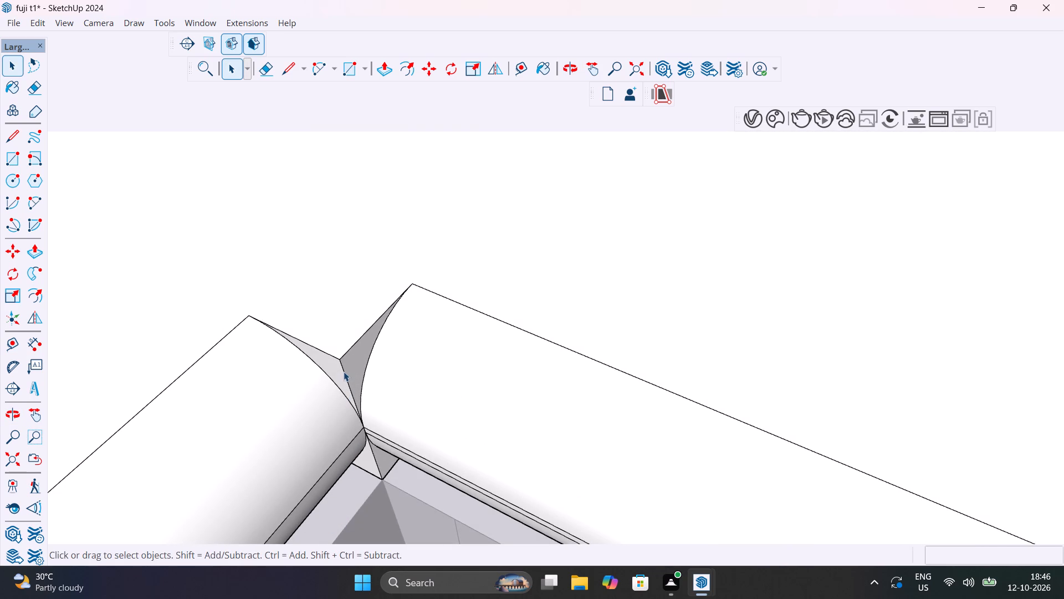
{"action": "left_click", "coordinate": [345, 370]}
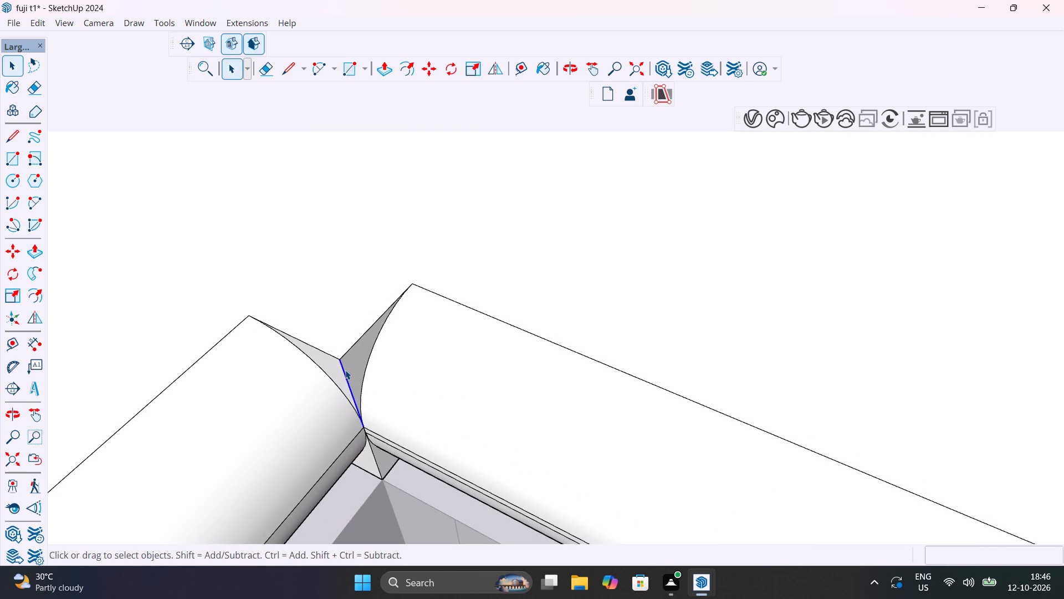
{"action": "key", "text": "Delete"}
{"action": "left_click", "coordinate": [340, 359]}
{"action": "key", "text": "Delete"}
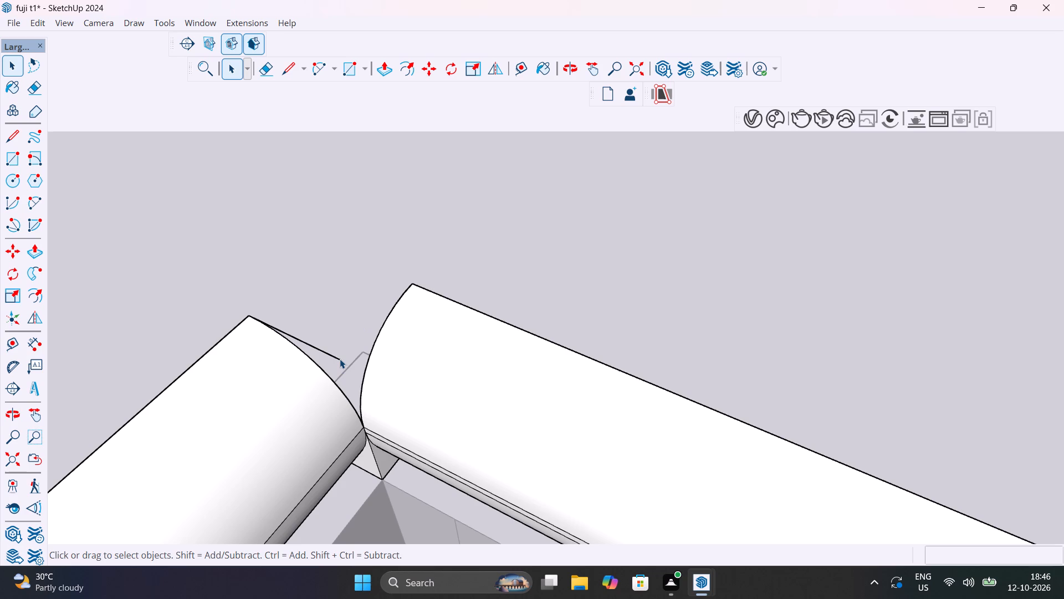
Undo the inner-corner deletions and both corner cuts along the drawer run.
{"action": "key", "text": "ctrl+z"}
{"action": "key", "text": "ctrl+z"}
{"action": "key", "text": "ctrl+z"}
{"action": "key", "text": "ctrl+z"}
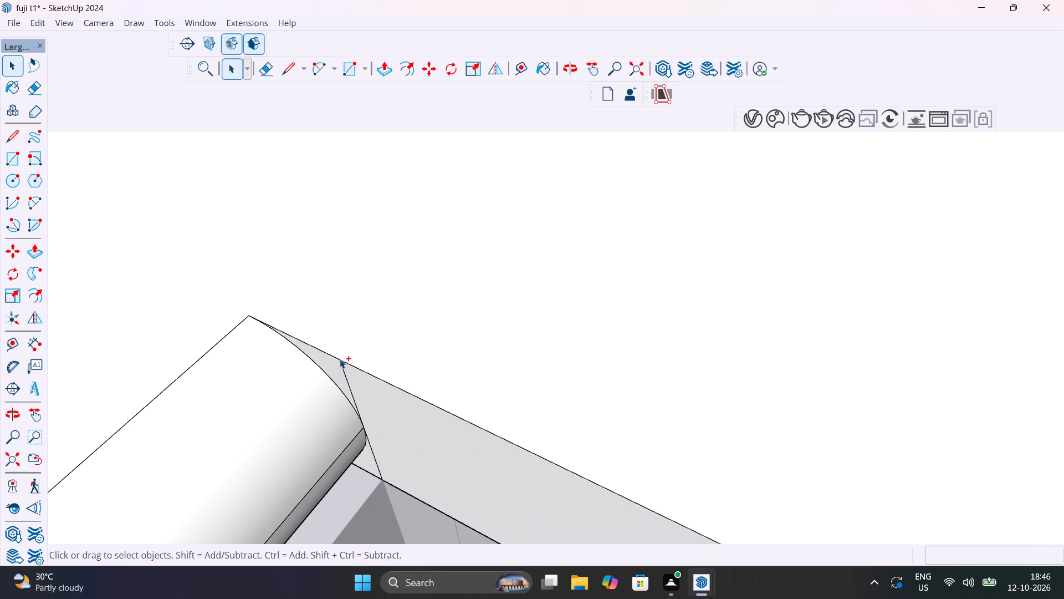
Undo the remaining edge rounding on the L-shaped countertop until both runs have square front edges again.
{"action": "key", "text": "ctrl+z"}
{"action": "key", "text": "ctrl+z"}
{"action": "key", "text": "ctrl+z"}
{"action": "key", "text": "ctrl+z"}
{"action": "key", "text": "ctrl+z"}
{"action": "key", "text": "ctrl+z"}
{"action": "key", "text": "ctrl+z"}
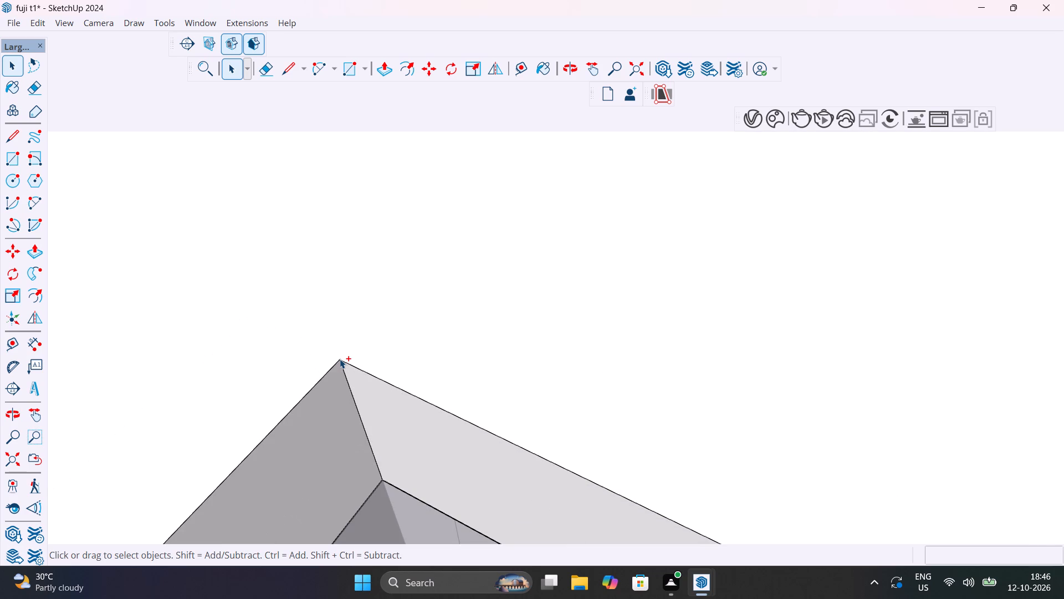
{"action": "scroll", "coordinate": [344, 399], "scroll_direction": "down", "scroll_amount": 20}
{"action": "scroll", "coordinate": [344, 399], "scroll_direction": "down", "scroll_amount": 20}
{"action": "scroll", "coordinate": [344, 399], "scroll_direction": "down", "scroll_amount": 3}
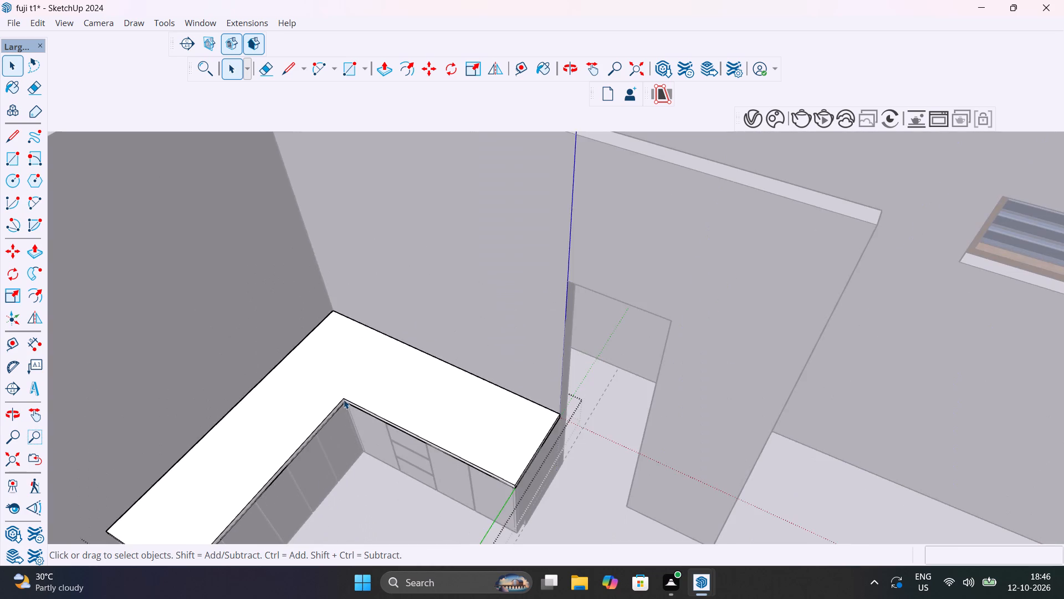
{"action": "middle_click_drag", "start_coordinate": [344, 399], "coordinate": [475, 170]}
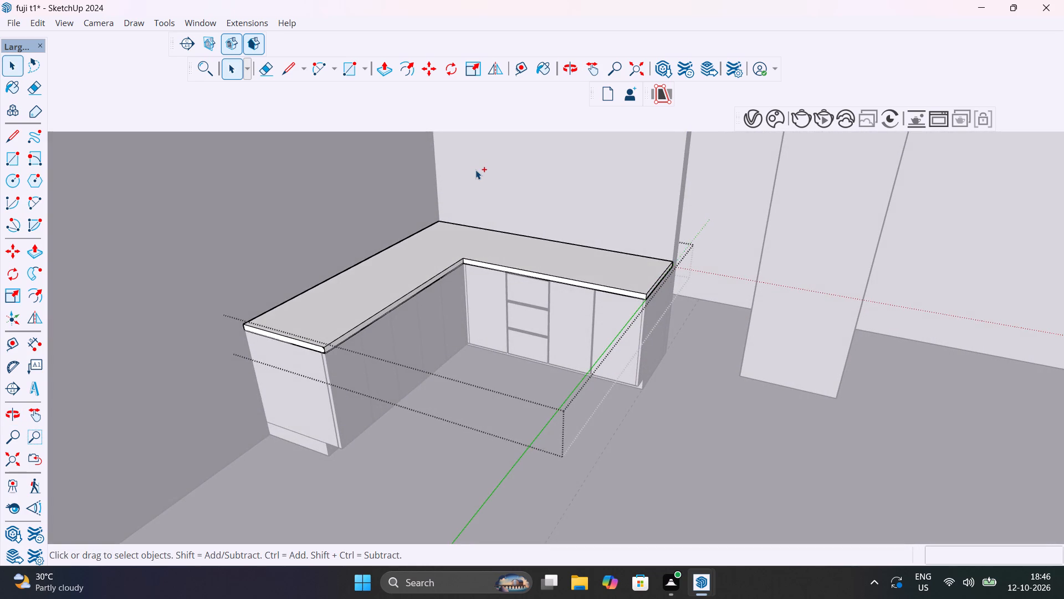
{"action": "key", "text": "ctrl+z"}
{"action": "key", "text": "ctrl+z"}
{"action": "key", "text": "ctrl+z"}
{"action": "key", "text": "ctrl+z"}
{"action": "key", "text": "ctrl+z"}
{"action": "key", "text": "ctrl+z"}
{"action": "key", "text": "ctrl+z"}
{"action": "key", "text": "ctrl+z"}
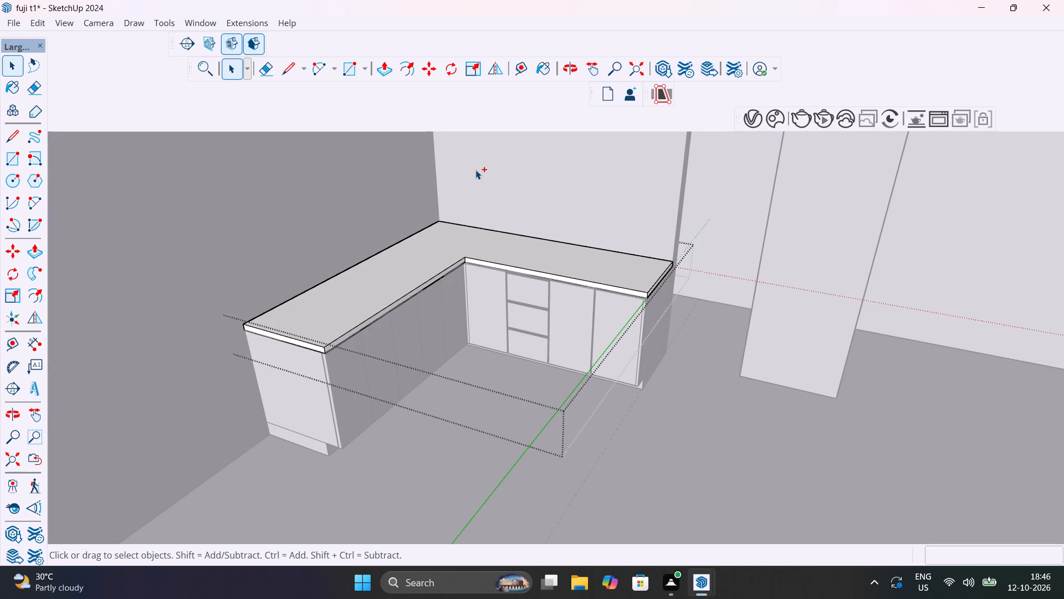
{"action": "key", "text": "ctrl+y"}
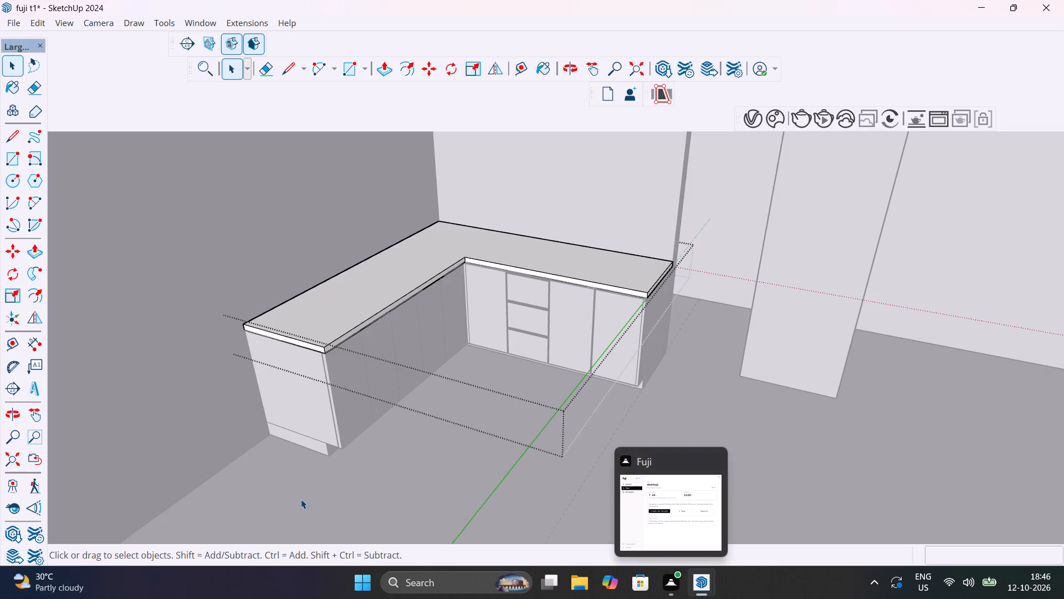
Draw tangent arcs across the upper and lower front corners of the drawerless run's end face, about 1 1/8" and 15/16" long.
{"action": "scroll", "coordinate": [318, 351], "scroll_direction": "up", "scroll_amount": 14}
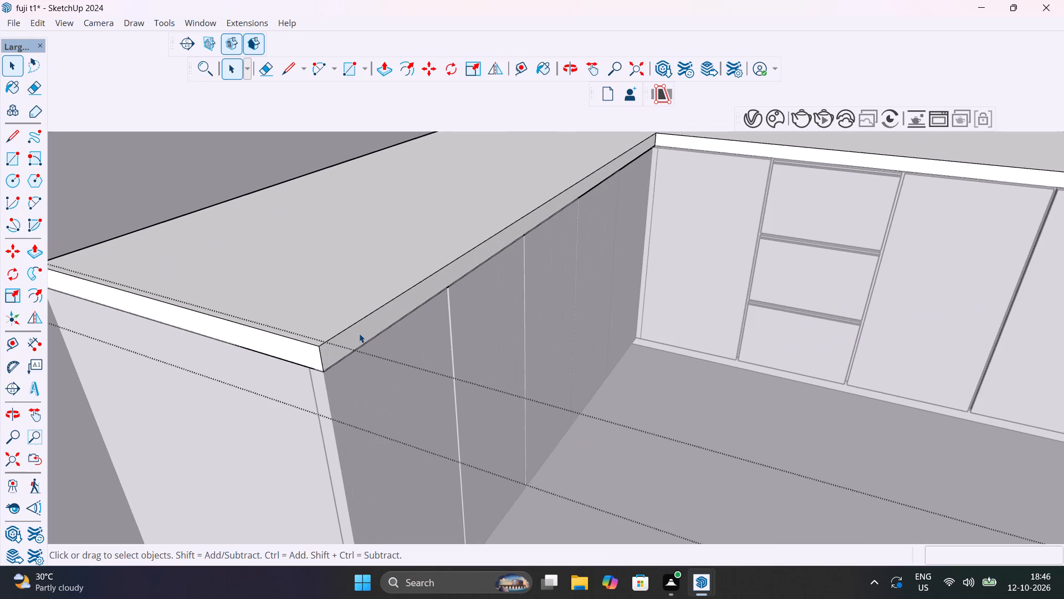
{"action": "key", "text": "space"}
{"action": "scroll", "coordinate": [320, 329], "scroll_direction": "up", "scroll_amount": 11}
{"action": "scroll", "coordinate": [381, 357], "scroll_direction": "down", "scroll_amount": 11}
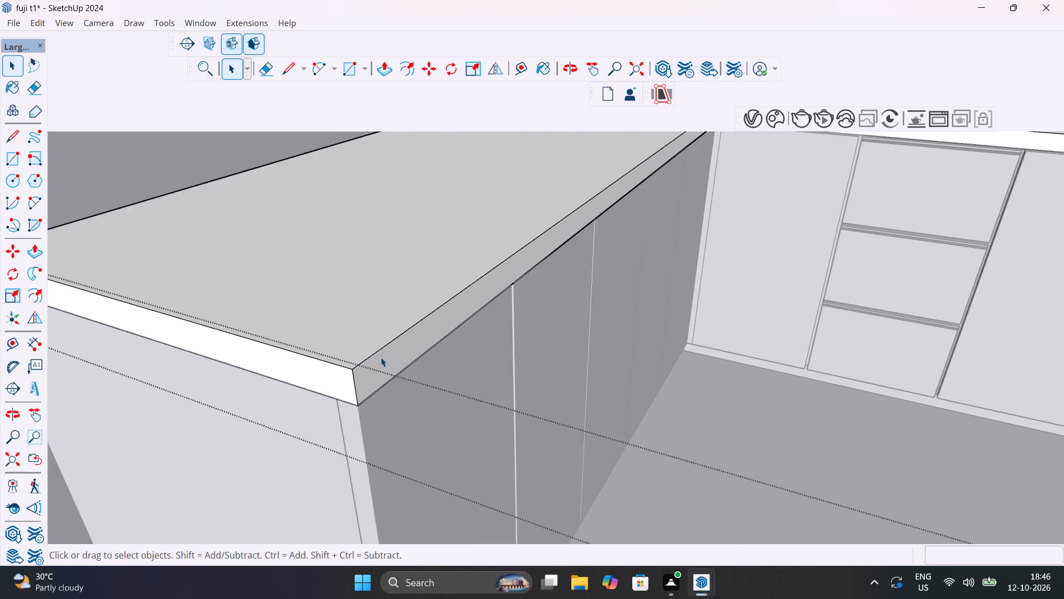
{"action": "scroll", "coordinate": [381, 357], "scroll_direction": "down", "scroll_amount": 4}
{"action": "left_click", "coordinate": [391, 345]}
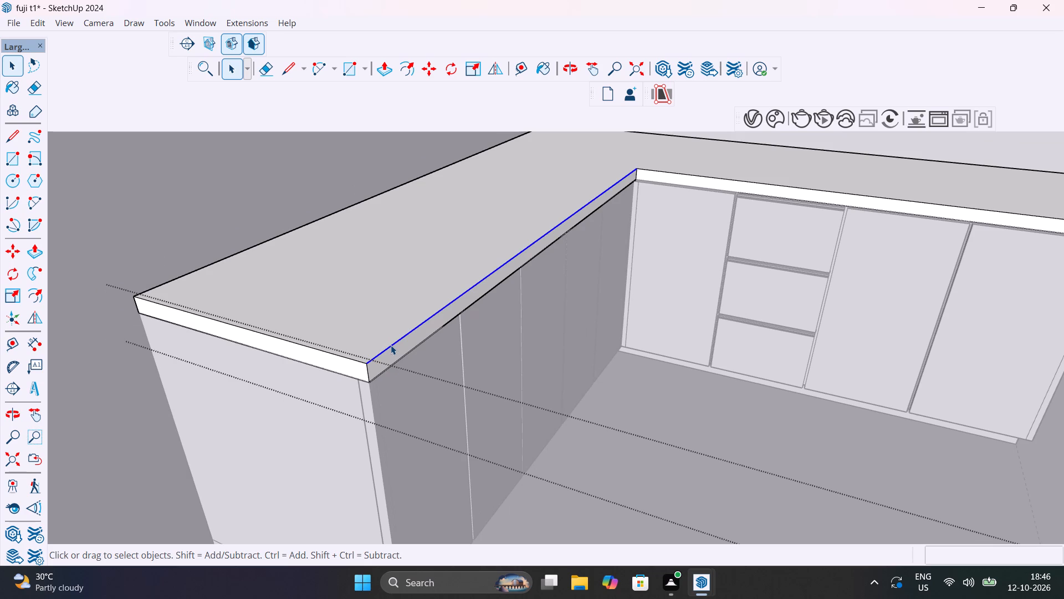
{"action": "scroll", "coordinate": [391, 345], "scroll_direction": "down", "scroll_amount": 7}
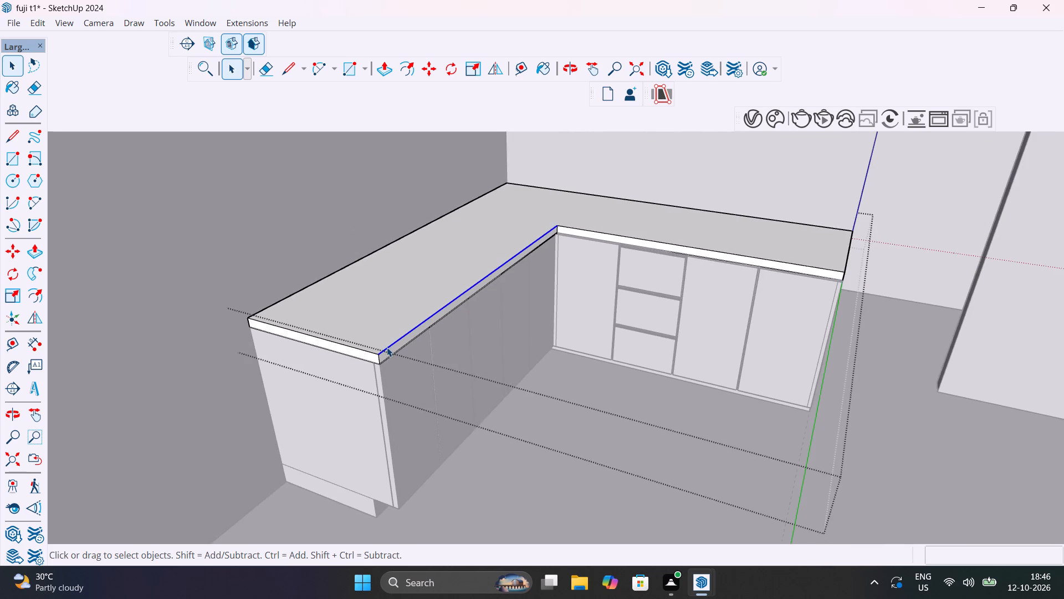
{"action": "scroll", "coordinate": [376, 359], "scroll_direction": "up", "scroll_amount": 20}
{"action": "scroll", "coordinate": [376, 359], "scroll_direction": "up", "scroll_amount": 4}
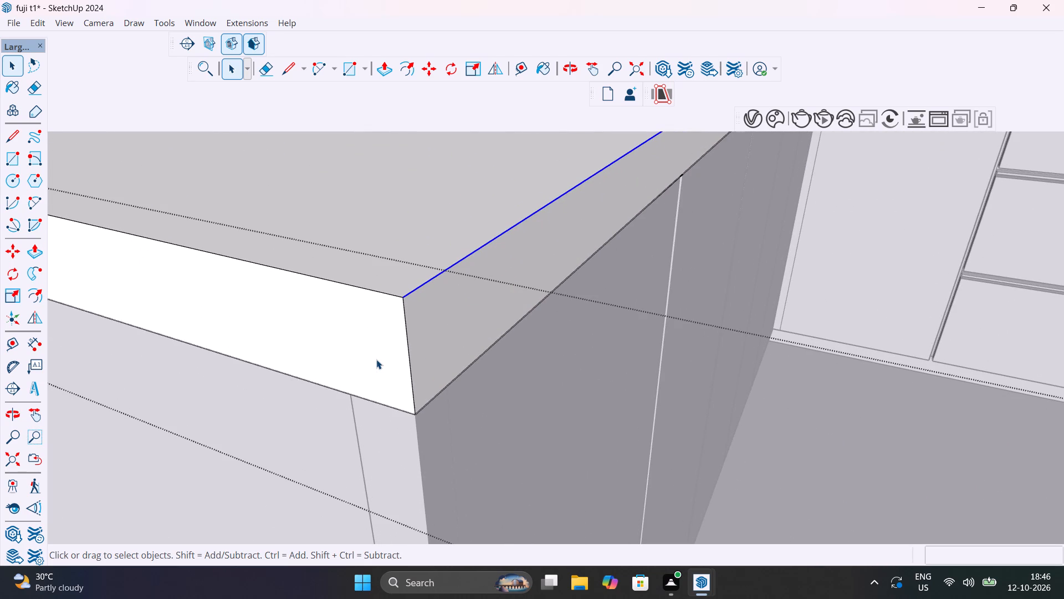
{"action": "key", "text": "a"}
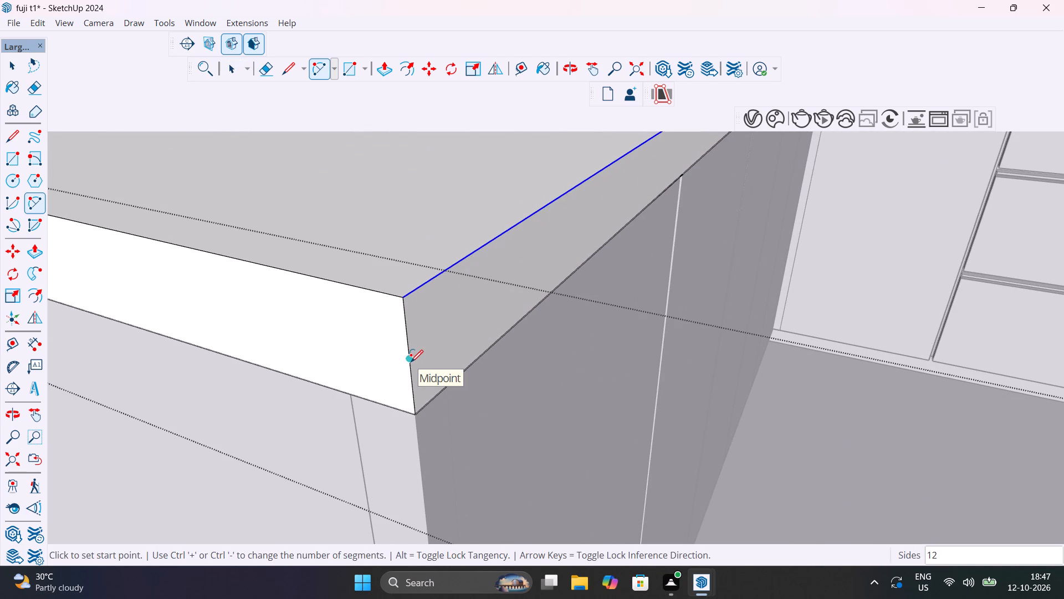
{"action": "left_click", "coordinate": [411, 362]}
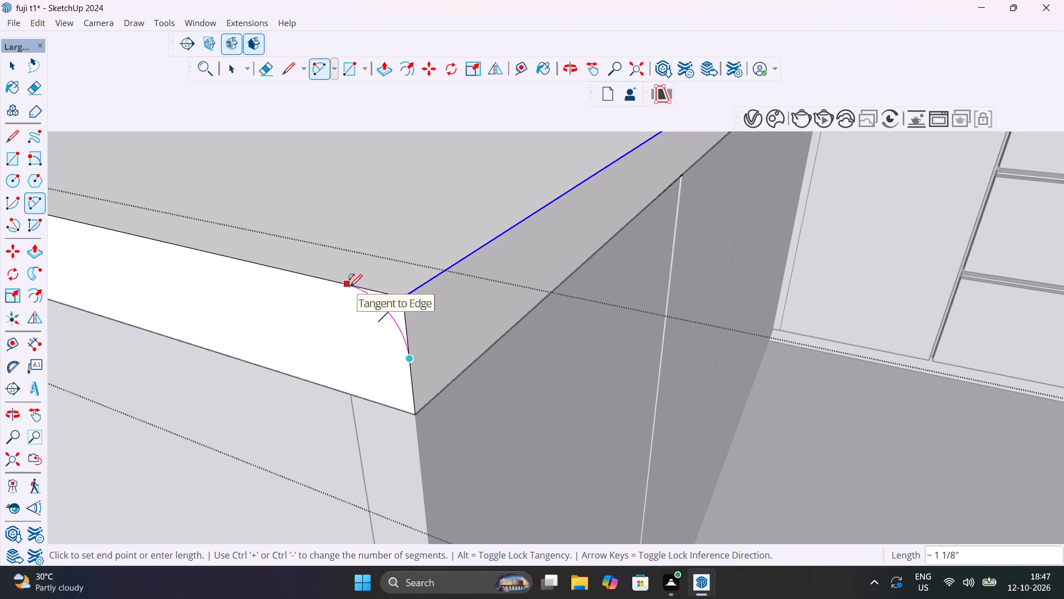
{"action": "double_click", "coordinate": [350, 287]}
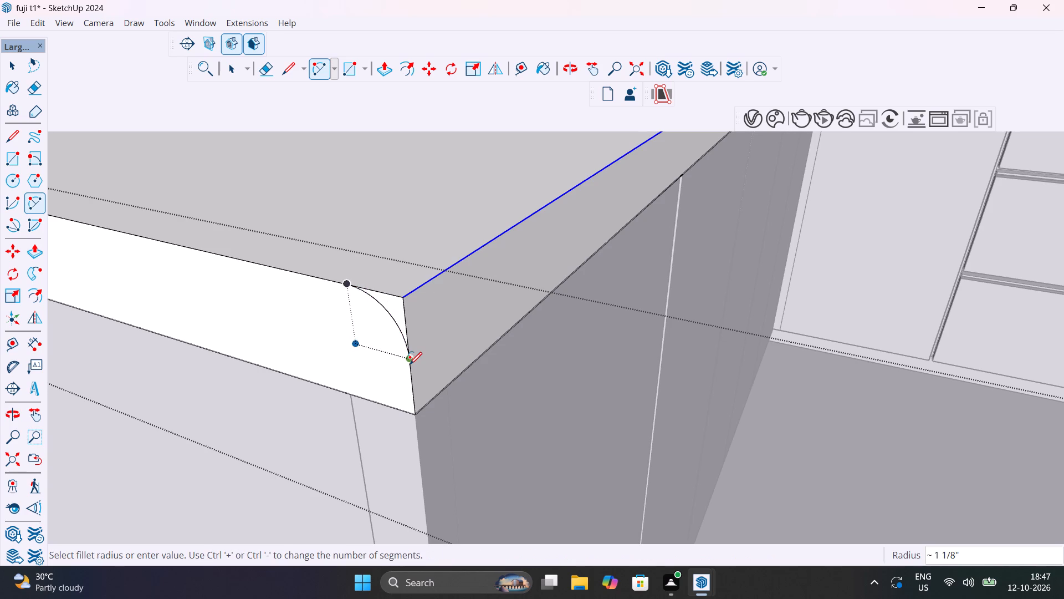
{"action": "left_click", "coordinate": [409, 368]}
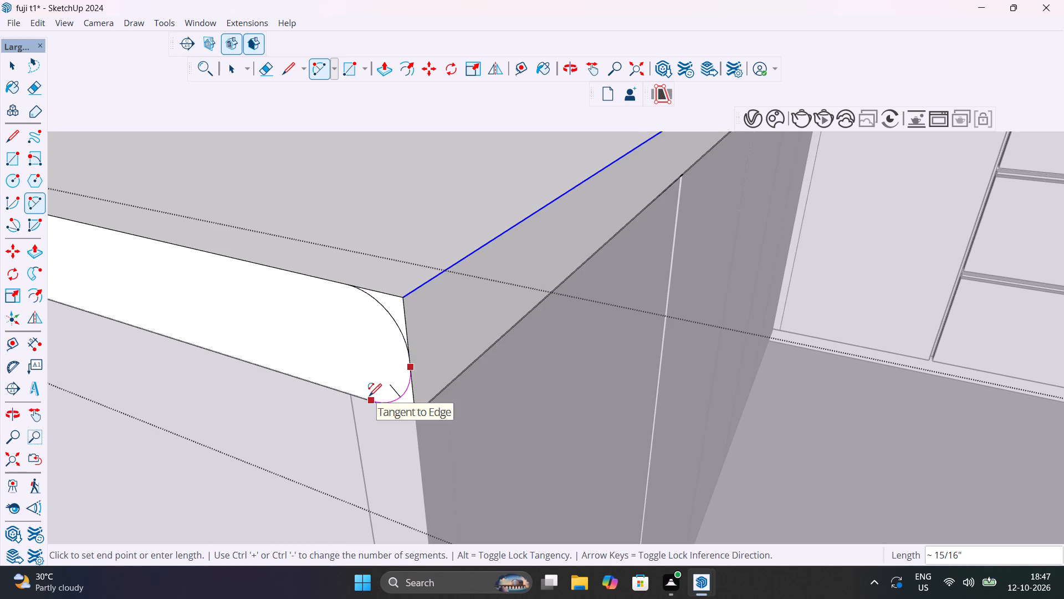
{"action": "double_click", "coordinate": [369, 396]}
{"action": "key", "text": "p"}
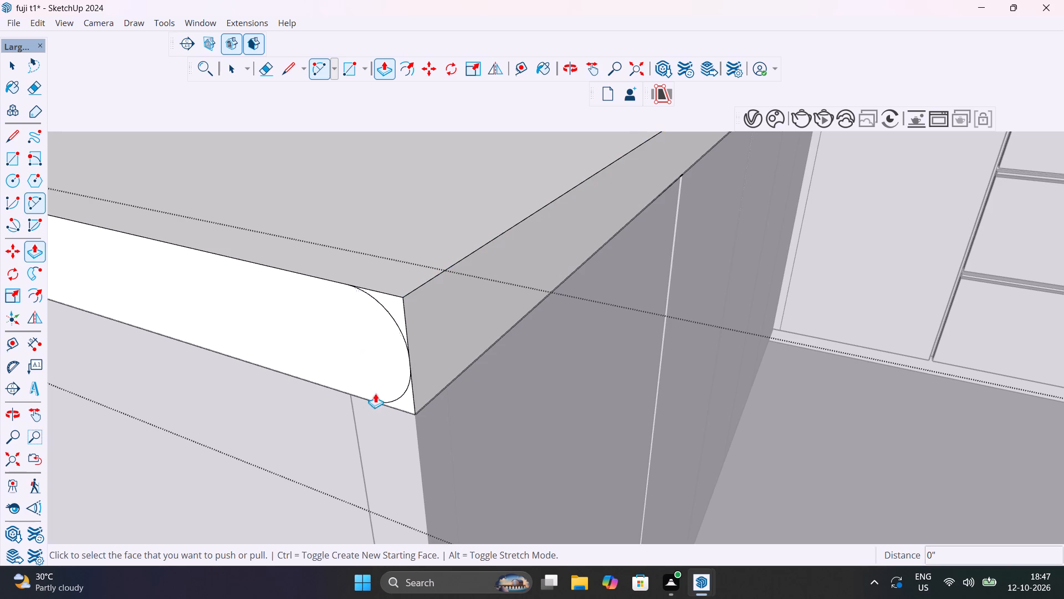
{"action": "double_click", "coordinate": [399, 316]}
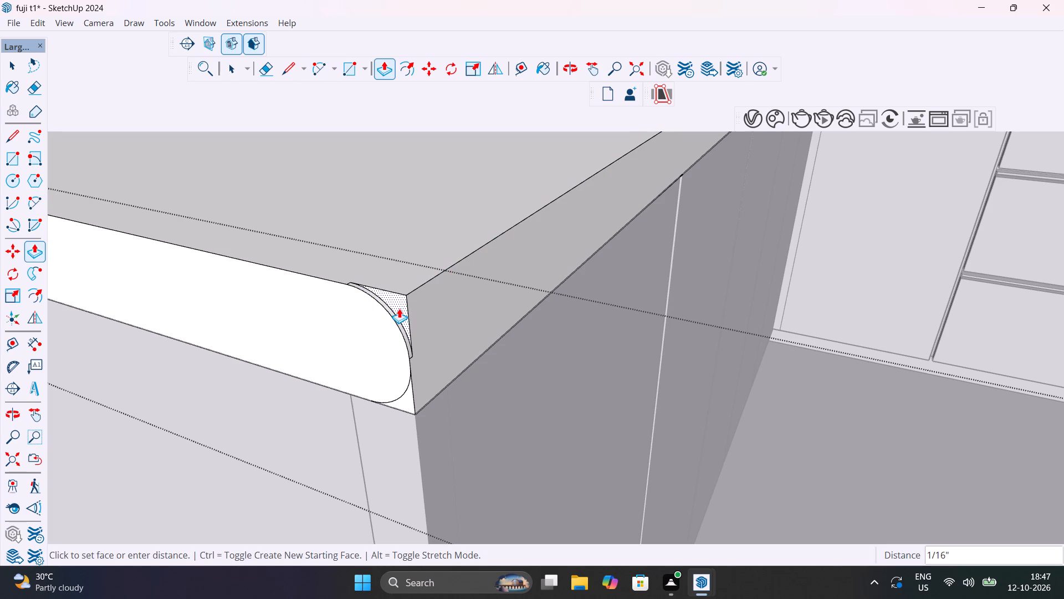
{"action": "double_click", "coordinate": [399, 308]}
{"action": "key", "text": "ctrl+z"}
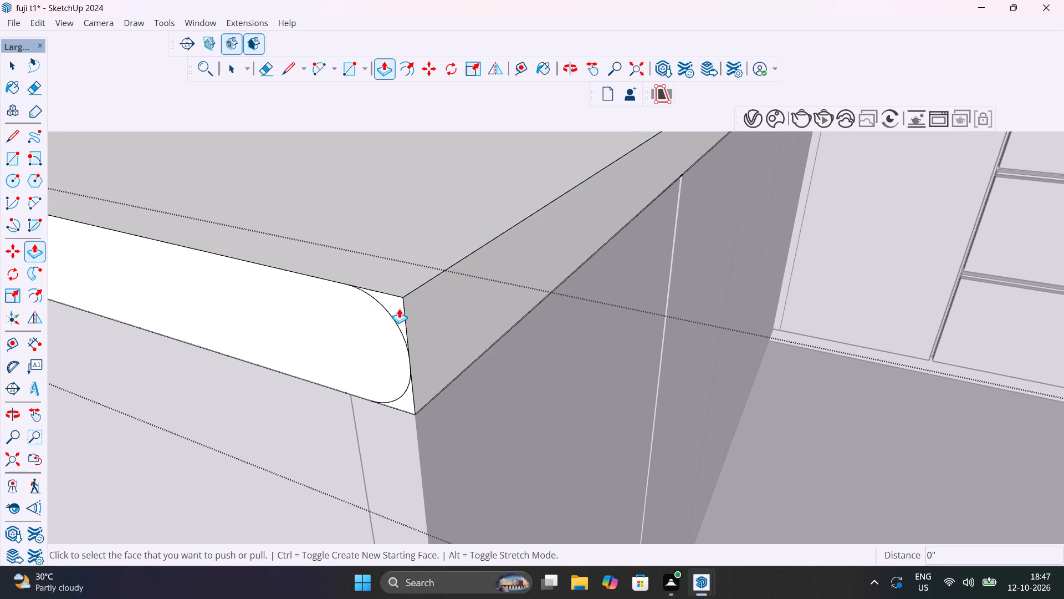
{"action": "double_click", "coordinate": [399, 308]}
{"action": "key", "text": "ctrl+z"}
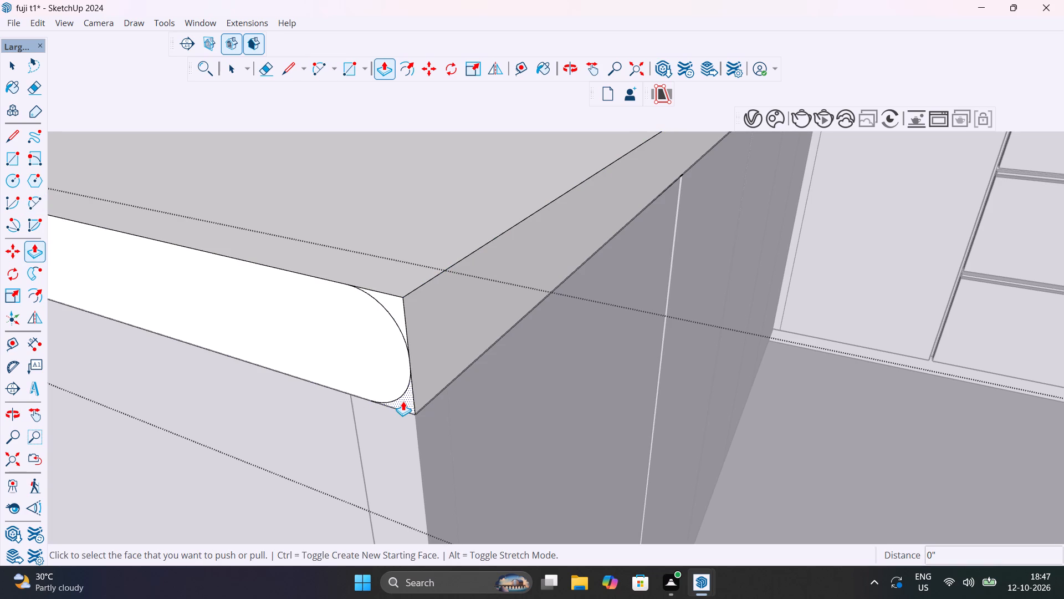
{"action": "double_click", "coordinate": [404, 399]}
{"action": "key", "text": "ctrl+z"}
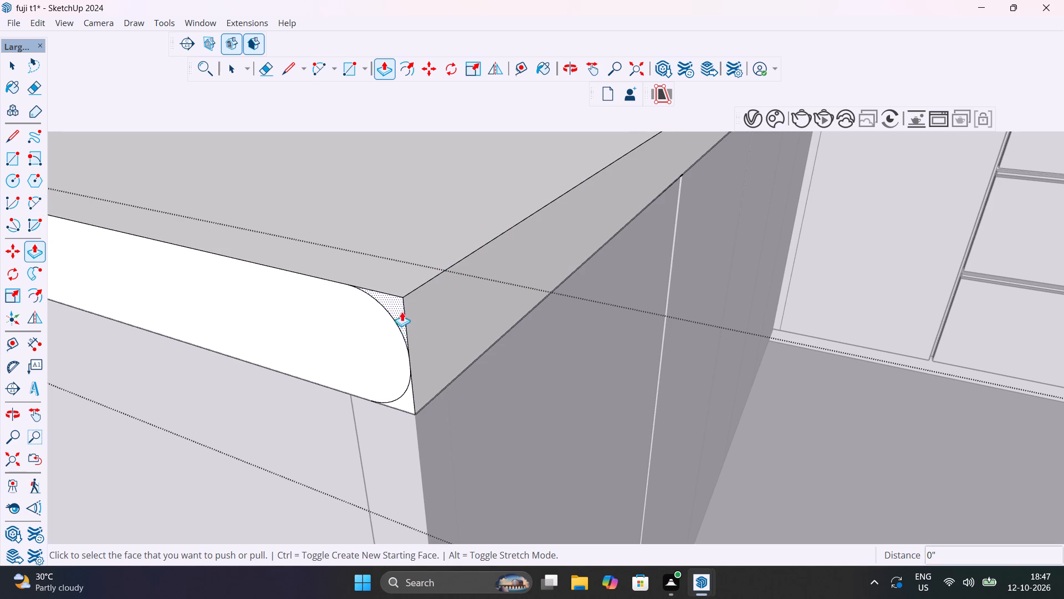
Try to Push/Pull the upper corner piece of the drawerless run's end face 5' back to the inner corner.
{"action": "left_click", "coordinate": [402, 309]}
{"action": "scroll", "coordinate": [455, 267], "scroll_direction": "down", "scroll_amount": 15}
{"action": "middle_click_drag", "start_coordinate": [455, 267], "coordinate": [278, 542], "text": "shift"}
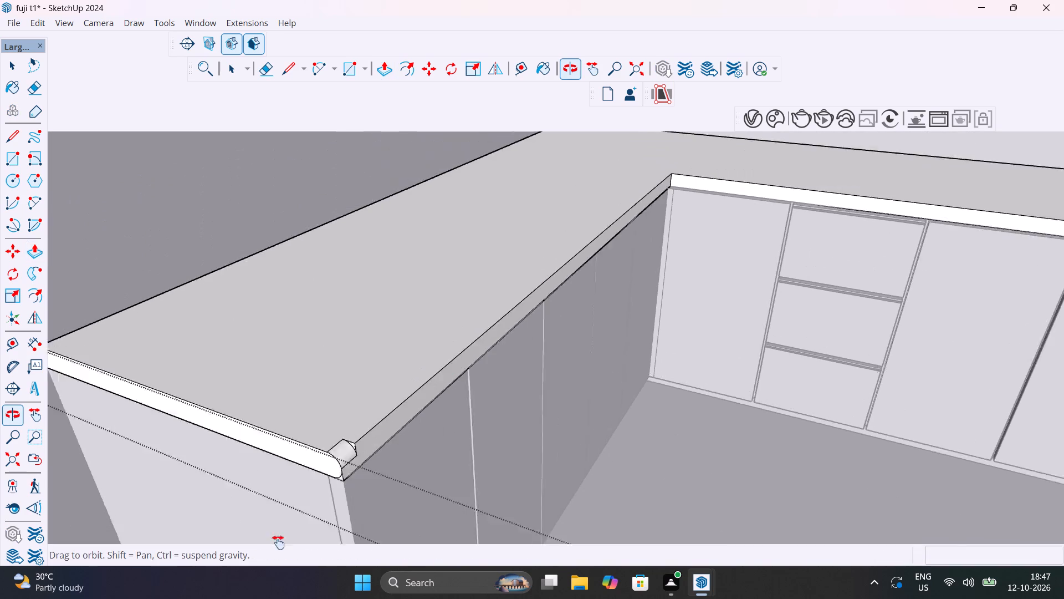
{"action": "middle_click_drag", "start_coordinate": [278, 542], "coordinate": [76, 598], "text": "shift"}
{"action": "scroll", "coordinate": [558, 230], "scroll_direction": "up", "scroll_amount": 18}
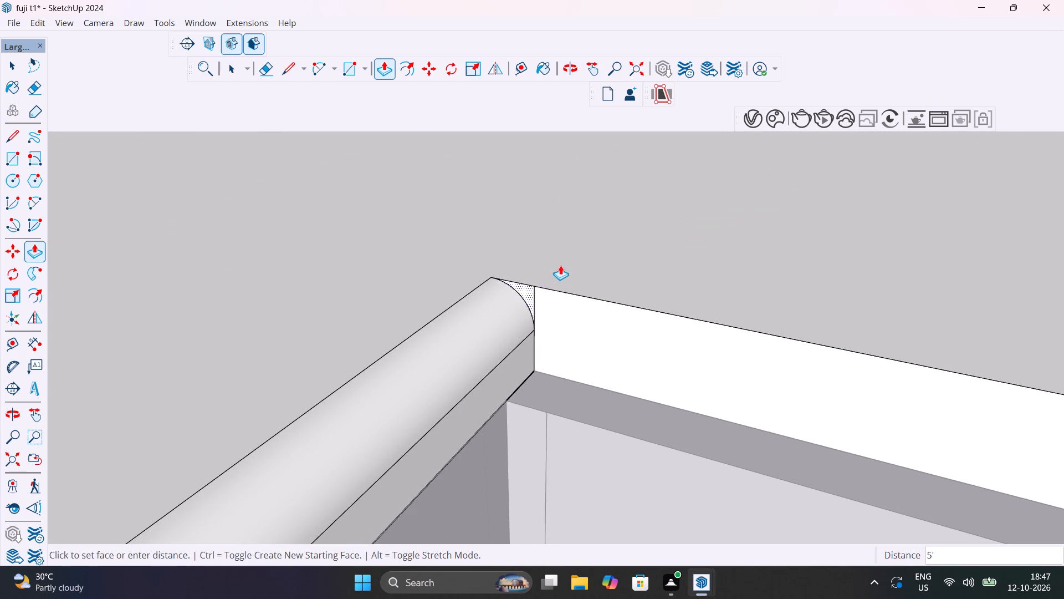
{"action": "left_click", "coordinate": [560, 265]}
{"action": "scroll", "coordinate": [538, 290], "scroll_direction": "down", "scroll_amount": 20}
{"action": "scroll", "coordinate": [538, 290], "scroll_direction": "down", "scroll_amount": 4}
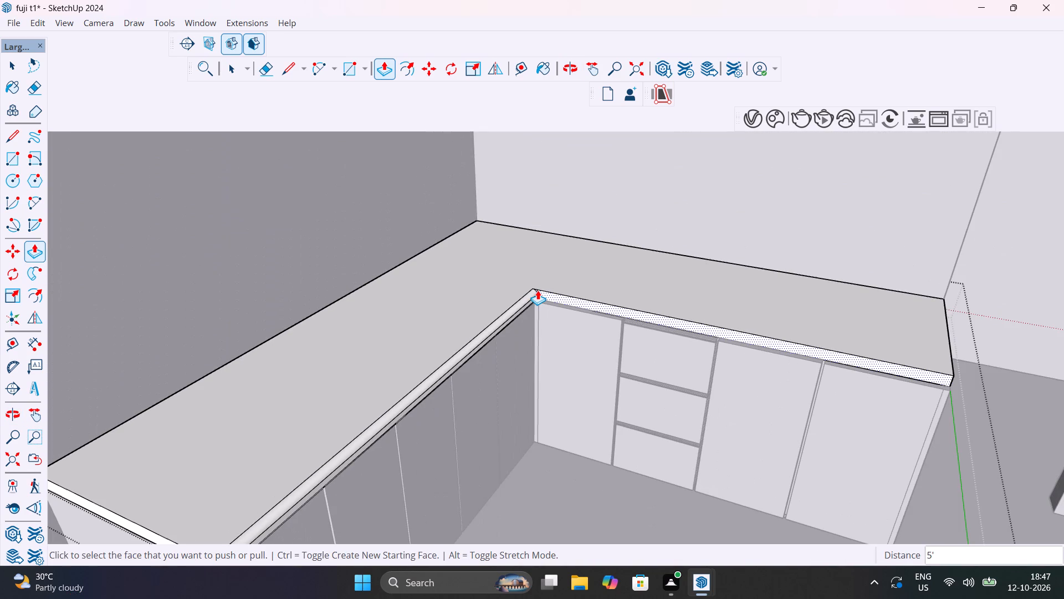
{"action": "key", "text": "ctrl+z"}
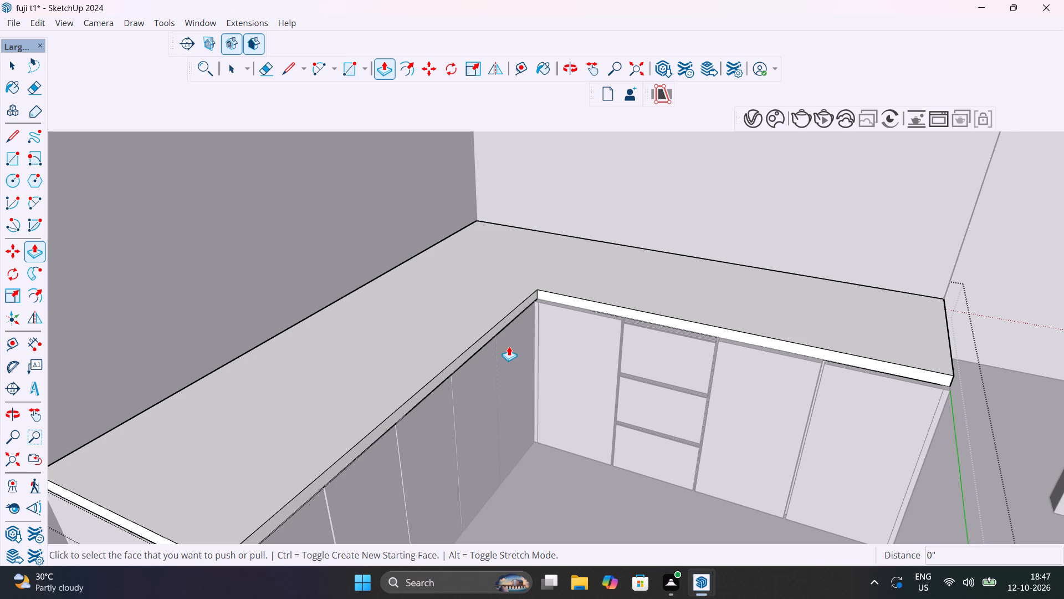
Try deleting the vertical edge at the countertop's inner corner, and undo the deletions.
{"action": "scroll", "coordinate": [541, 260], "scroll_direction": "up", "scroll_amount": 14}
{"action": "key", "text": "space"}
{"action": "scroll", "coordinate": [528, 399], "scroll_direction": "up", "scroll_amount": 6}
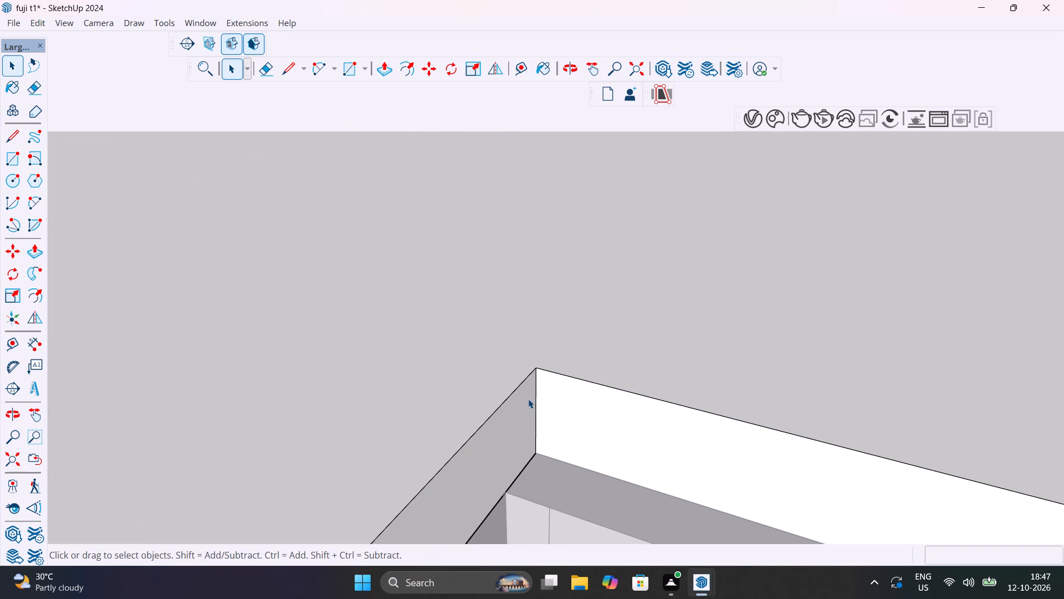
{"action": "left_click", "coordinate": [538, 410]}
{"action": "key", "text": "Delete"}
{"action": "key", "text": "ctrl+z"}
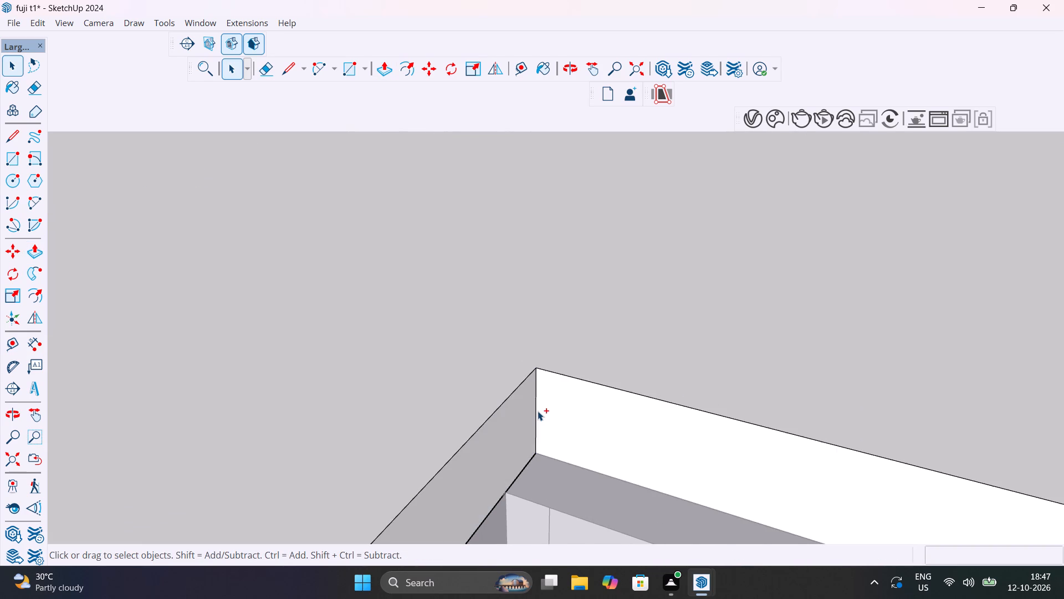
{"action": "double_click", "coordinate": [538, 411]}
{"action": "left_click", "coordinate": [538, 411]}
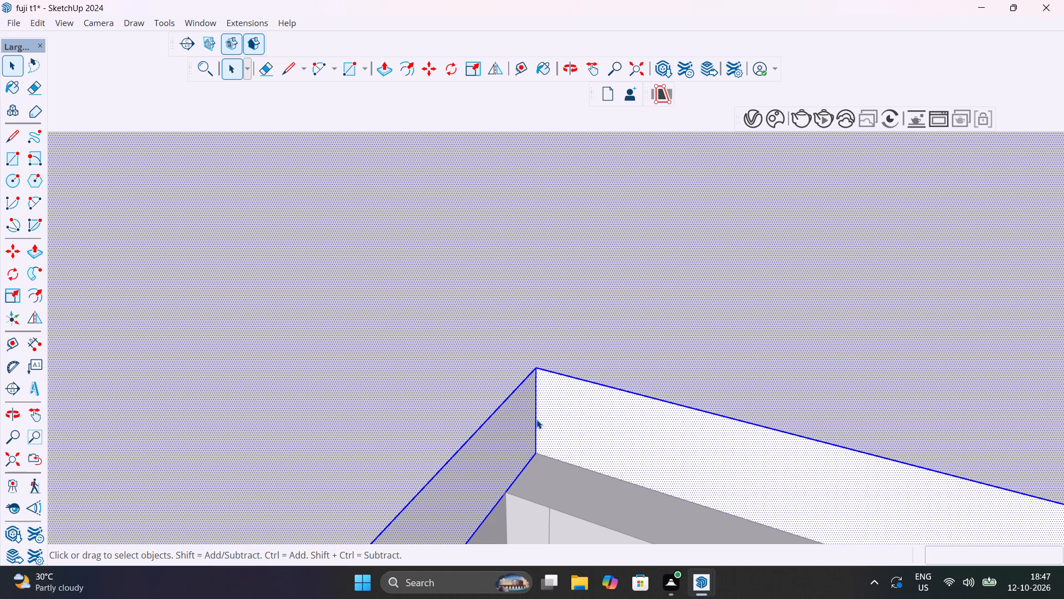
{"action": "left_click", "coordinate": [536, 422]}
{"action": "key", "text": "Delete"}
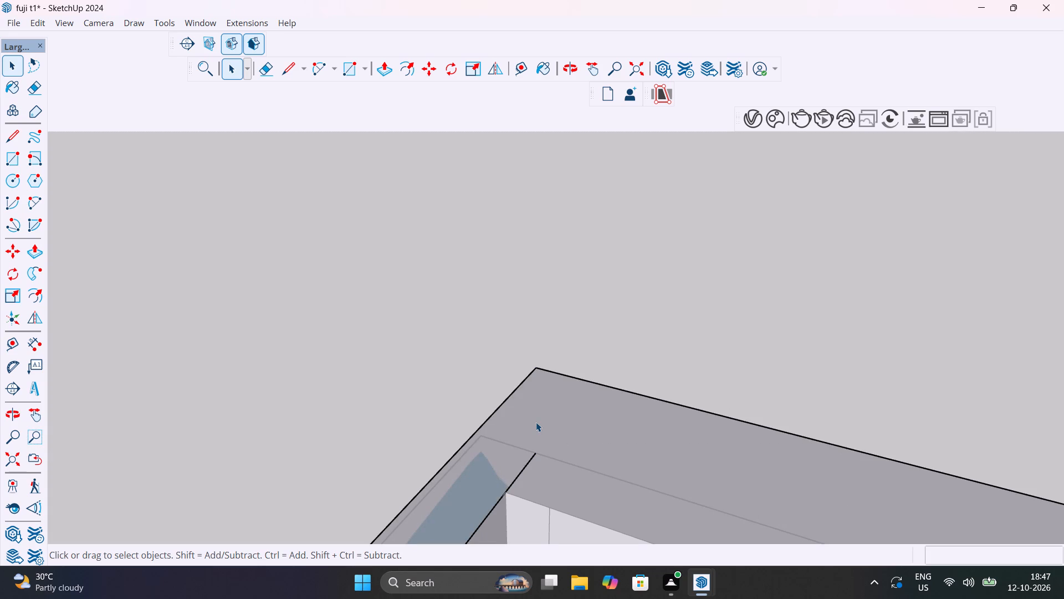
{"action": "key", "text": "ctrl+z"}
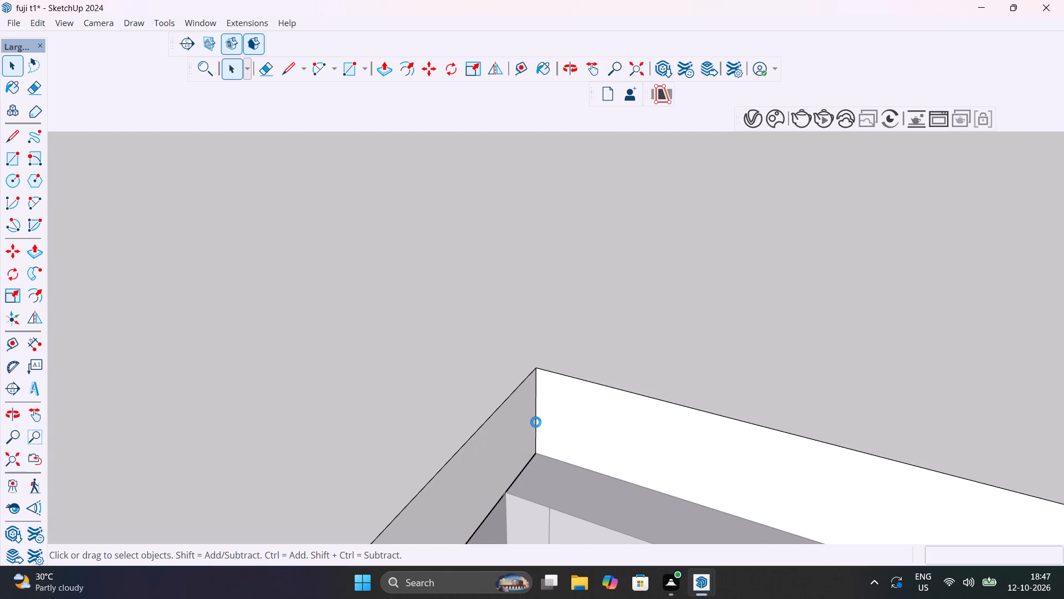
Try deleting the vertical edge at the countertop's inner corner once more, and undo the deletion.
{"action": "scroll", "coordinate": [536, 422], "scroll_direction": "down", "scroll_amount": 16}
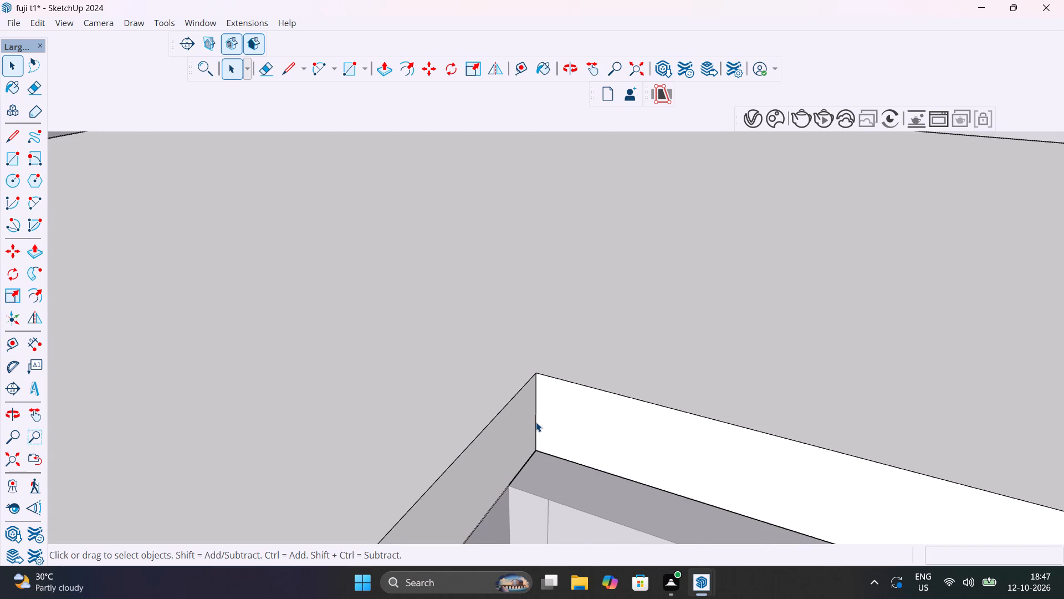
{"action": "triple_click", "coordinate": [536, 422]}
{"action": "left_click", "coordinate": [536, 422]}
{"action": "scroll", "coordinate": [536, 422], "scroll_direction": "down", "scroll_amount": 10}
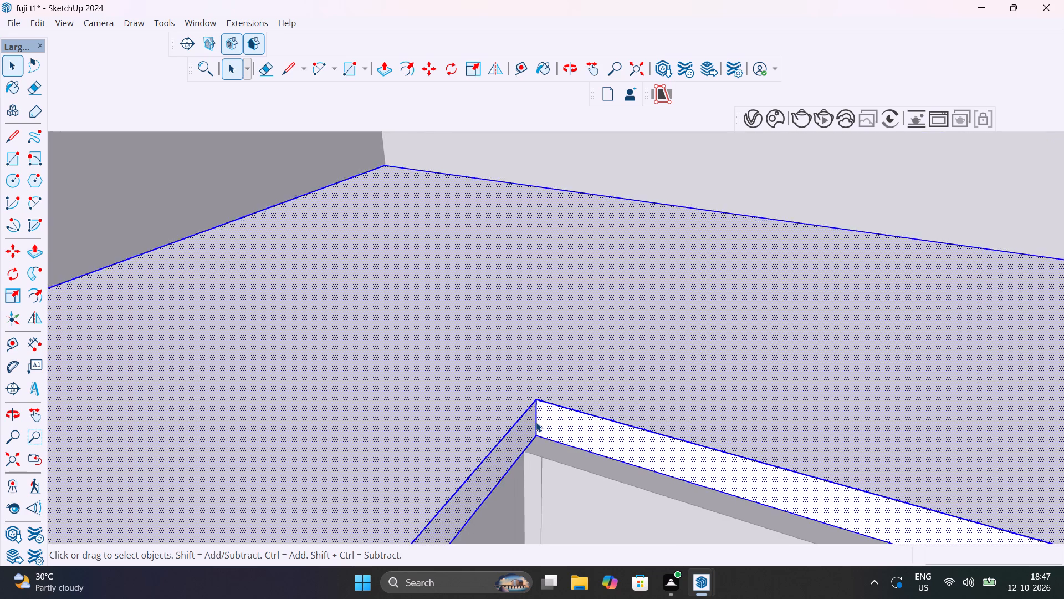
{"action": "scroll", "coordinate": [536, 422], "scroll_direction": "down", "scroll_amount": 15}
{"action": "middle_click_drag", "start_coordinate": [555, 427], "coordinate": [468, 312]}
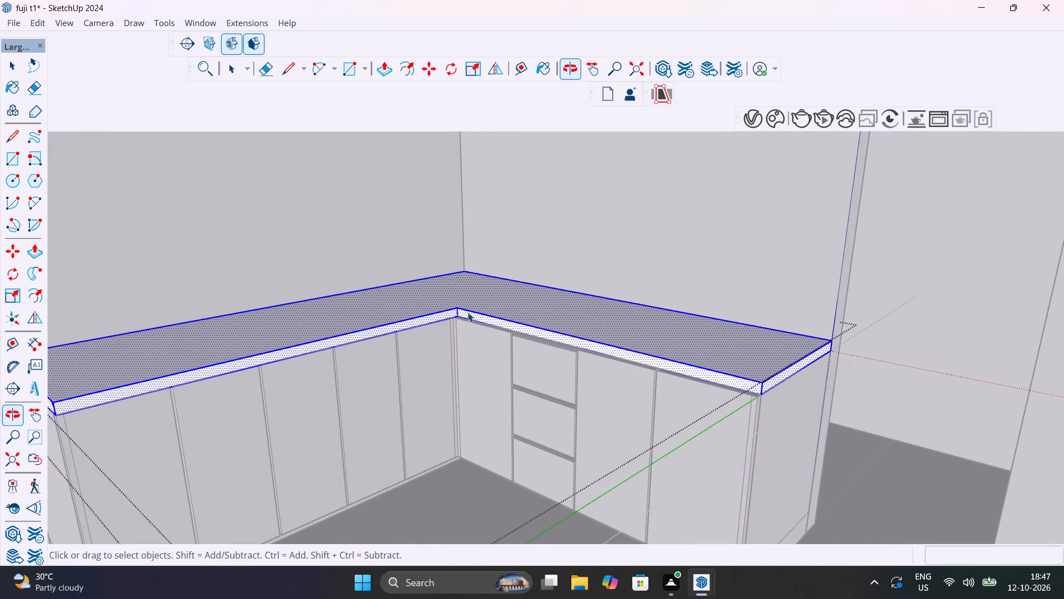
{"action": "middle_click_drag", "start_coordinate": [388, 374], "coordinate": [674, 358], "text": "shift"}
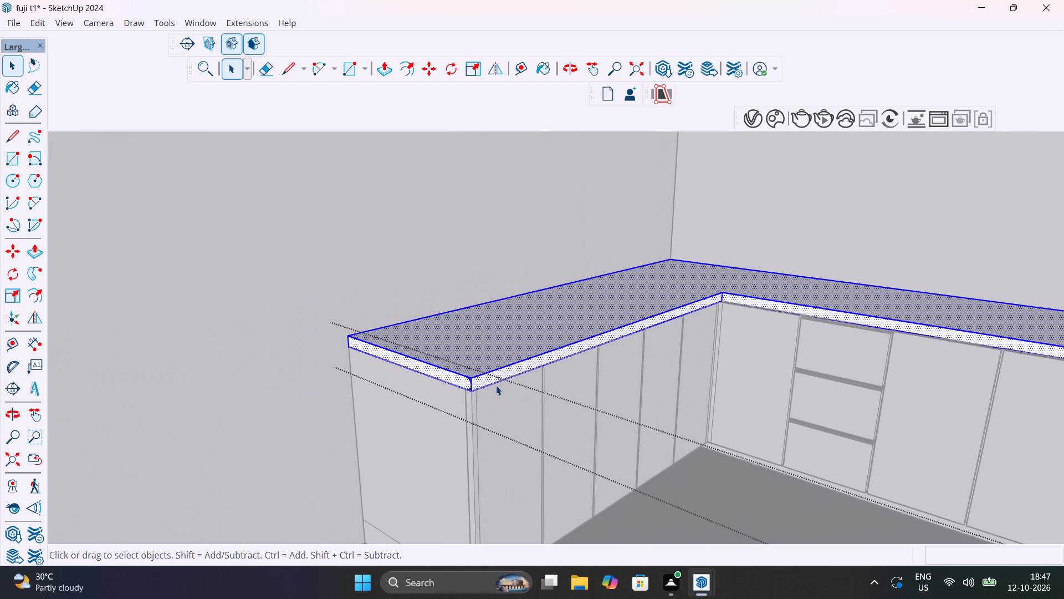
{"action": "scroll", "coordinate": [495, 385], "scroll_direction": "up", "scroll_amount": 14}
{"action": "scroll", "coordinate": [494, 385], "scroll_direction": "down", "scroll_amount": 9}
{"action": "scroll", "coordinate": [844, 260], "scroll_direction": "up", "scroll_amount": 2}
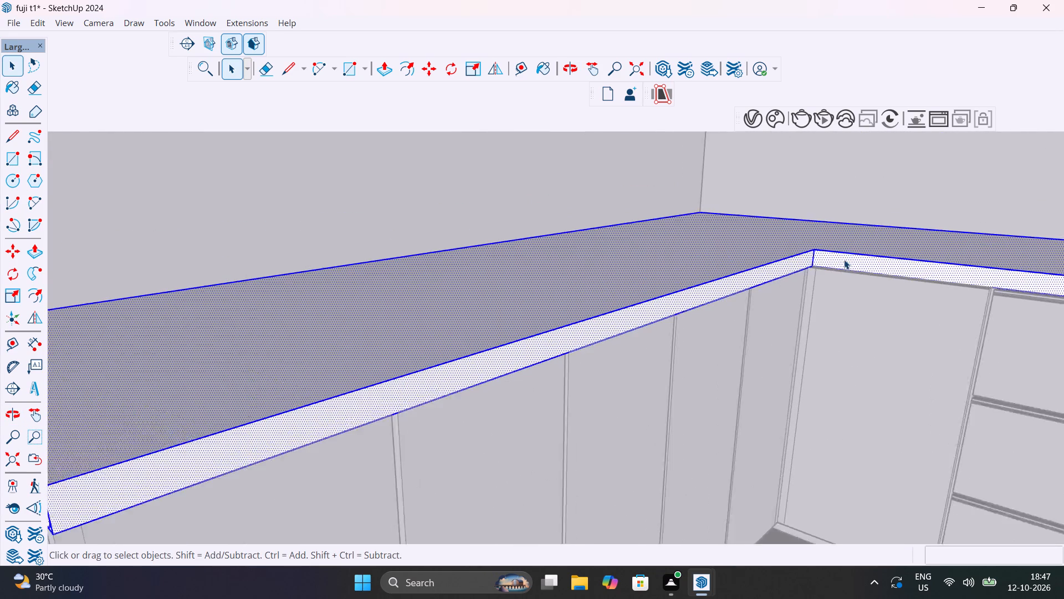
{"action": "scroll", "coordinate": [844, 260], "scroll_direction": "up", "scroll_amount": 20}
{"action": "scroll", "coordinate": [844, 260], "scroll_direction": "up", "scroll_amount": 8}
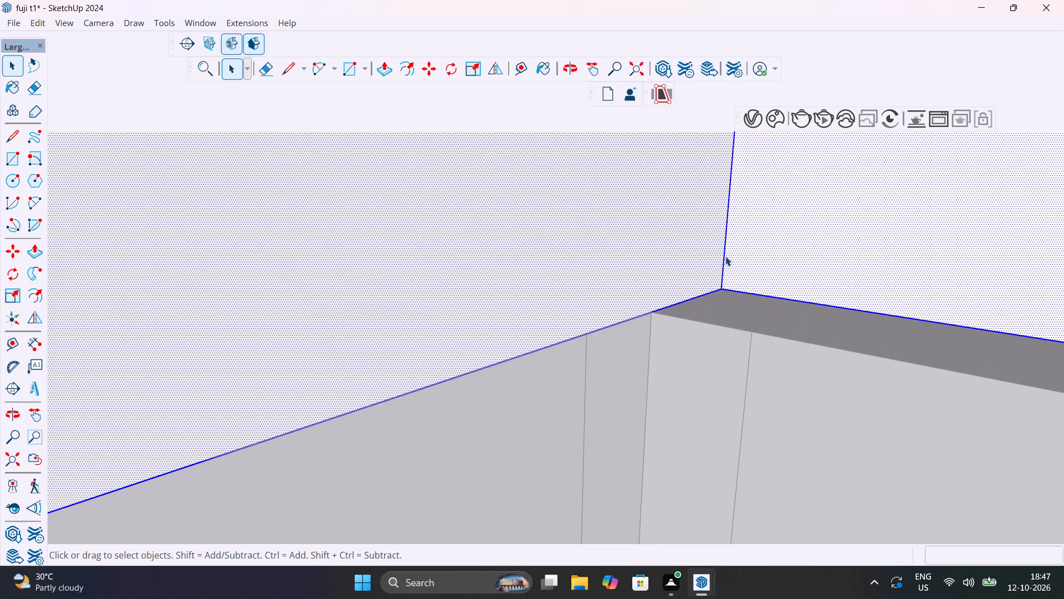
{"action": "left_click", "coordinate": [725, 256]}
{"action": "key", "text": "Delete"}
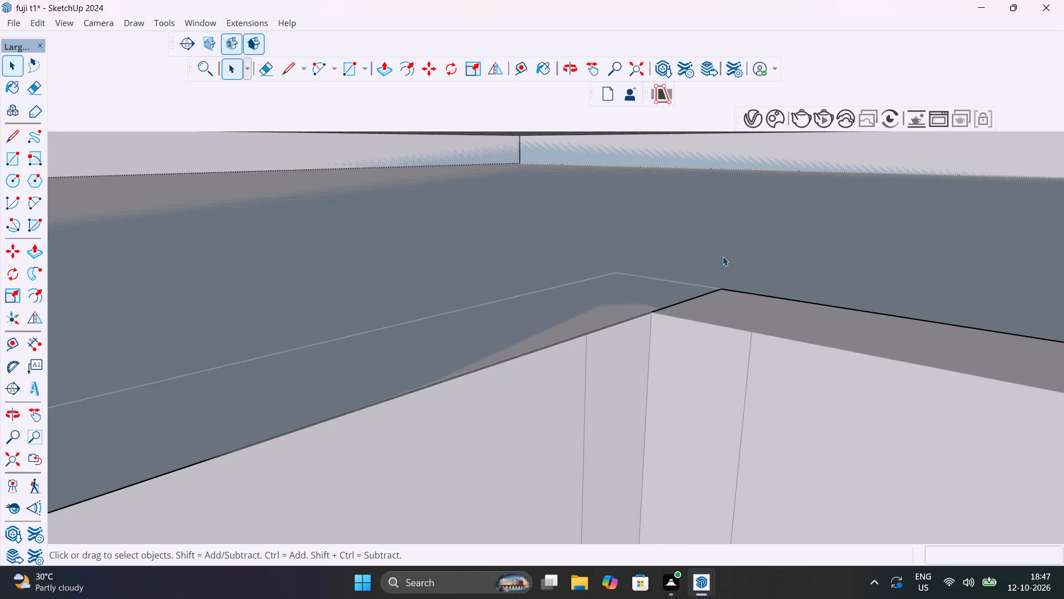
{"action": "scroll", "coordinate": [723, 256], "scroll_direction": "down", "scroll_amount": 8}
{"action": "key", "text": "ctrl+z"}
Draw tangent arcs across the upper and lower front corners of the drawer run's end face, upper radius and lower length about 1 1/8".
{"action": "scroll", "coordinate": [723, 256], "scroll_direction": "down", "scroll_amount": 20}
{"action": "scroll", "coordinate": [723, 256], "scroll_direction": "down", "scroll_amount": 1}
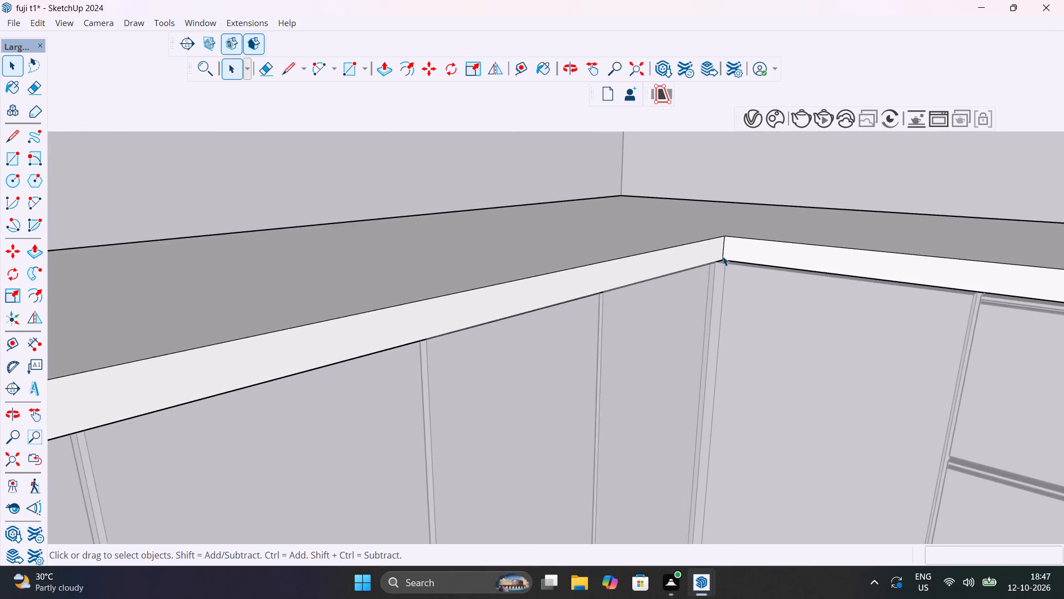
{"action": "scroll", "coordinate": [723, 256], "scroll_direction": "down", "scroll_amount": 3}
{"action": "scroll", "coordinate": [237, 363], "scroll_direction": "up", "scroll_amount": 12}
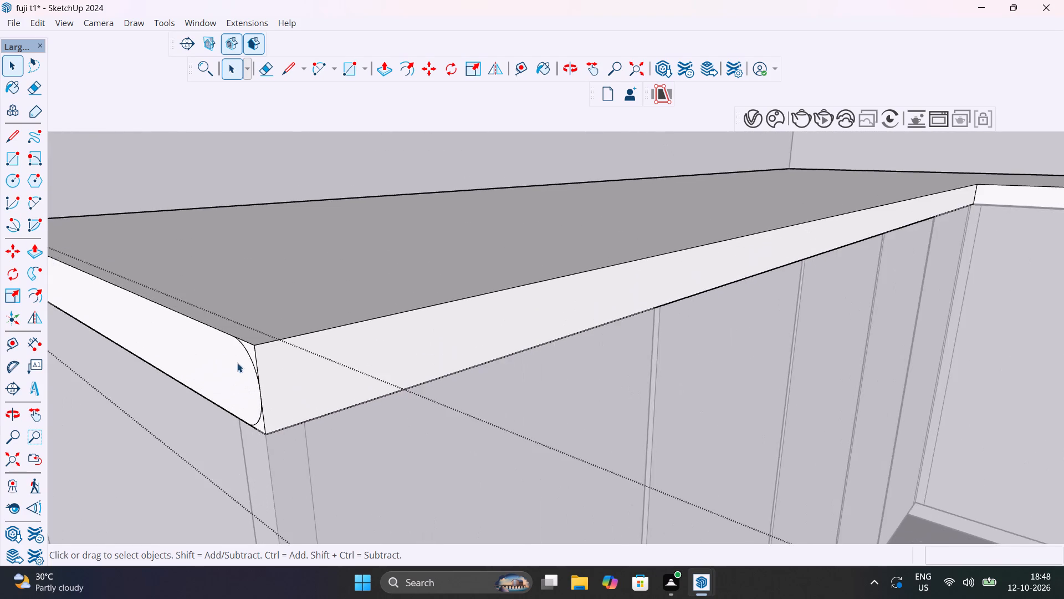
{"action": "scroll", "coordinate": [237, 363], "scroll_direction": "up", "scroll_amount": 6}
{"action": "middle_click_drag", "start_coordinate": [463, 408], "coordinate": [597, 441]}
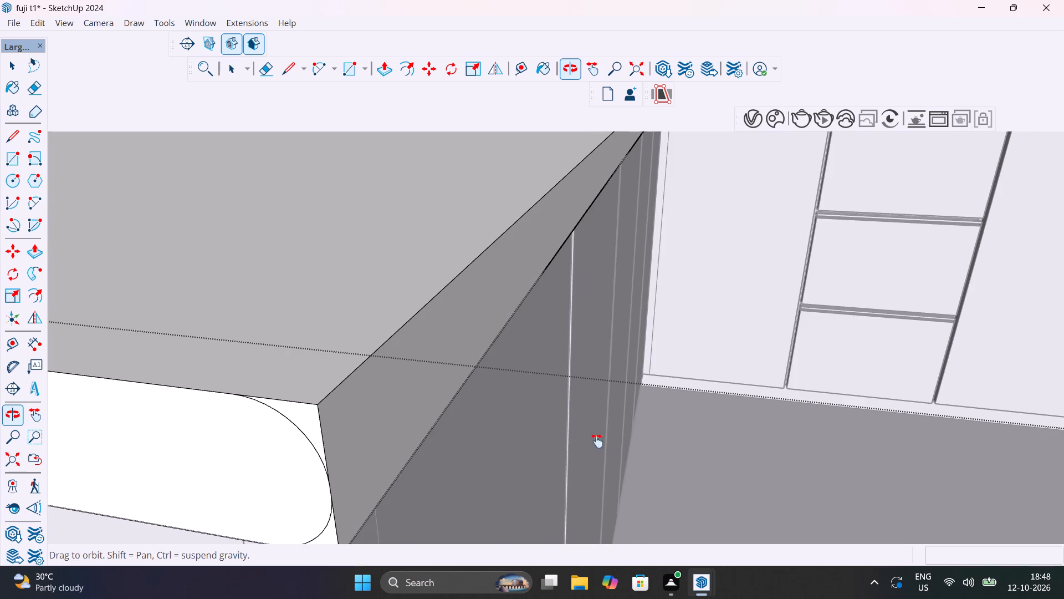
{"action": "middle_click_drag", "start_coordinate": [597, 441], "coordinate": [608, 471]}
{"action": "middle_click_drag", "start_coordinate": [518, 439], "coordinate": [269, 385], "text": "shift"}
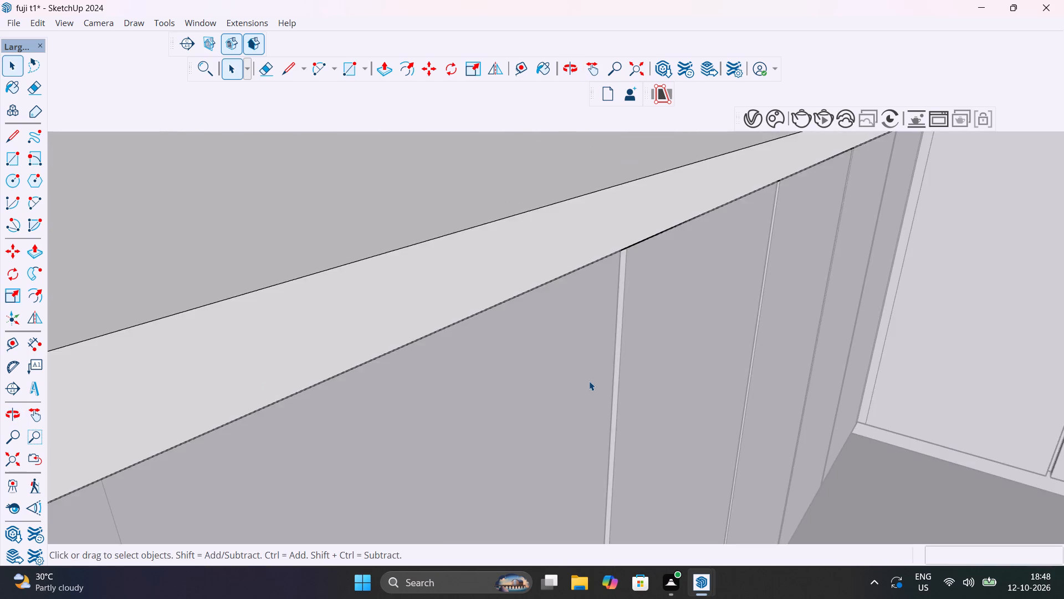
{"action": "scroll", "coordinate": [589, 381], "scroll_direction": "down", "scroll_amount": 17}
{"action": "middle_click_drag", "start_coordinate": [718, 348], "coordinate": [213, 350], "text": "shift"}
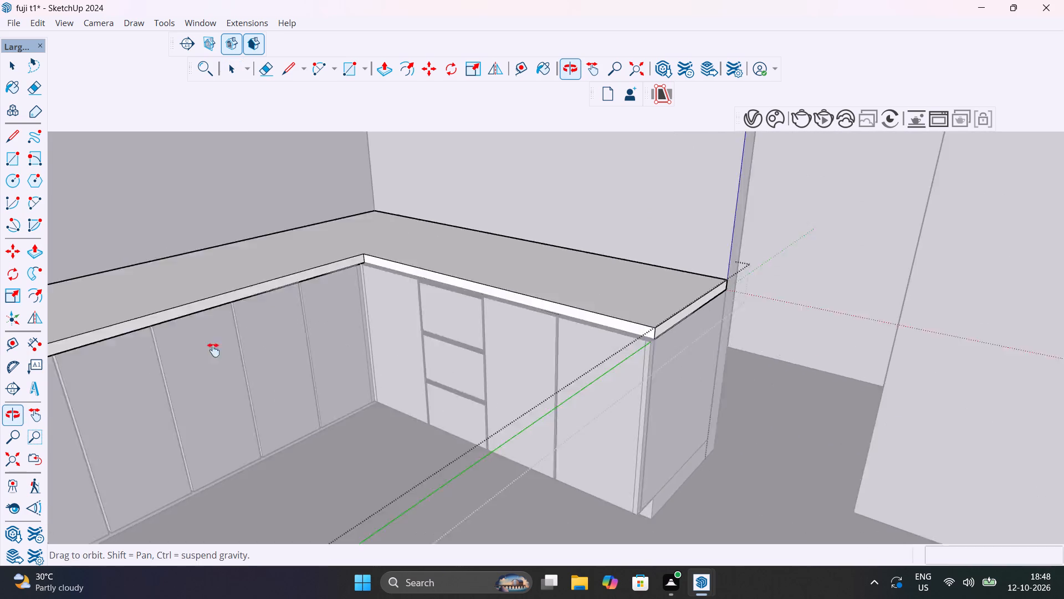
{"action": "middle_click_drag", "start_coordinate": [213, 350], "coordinate": [120, 350], "text": "shift"}
{"action": "scroll", "coordinate": [326, 341], "scroll_direction": "up", "scroll_amount": 6}
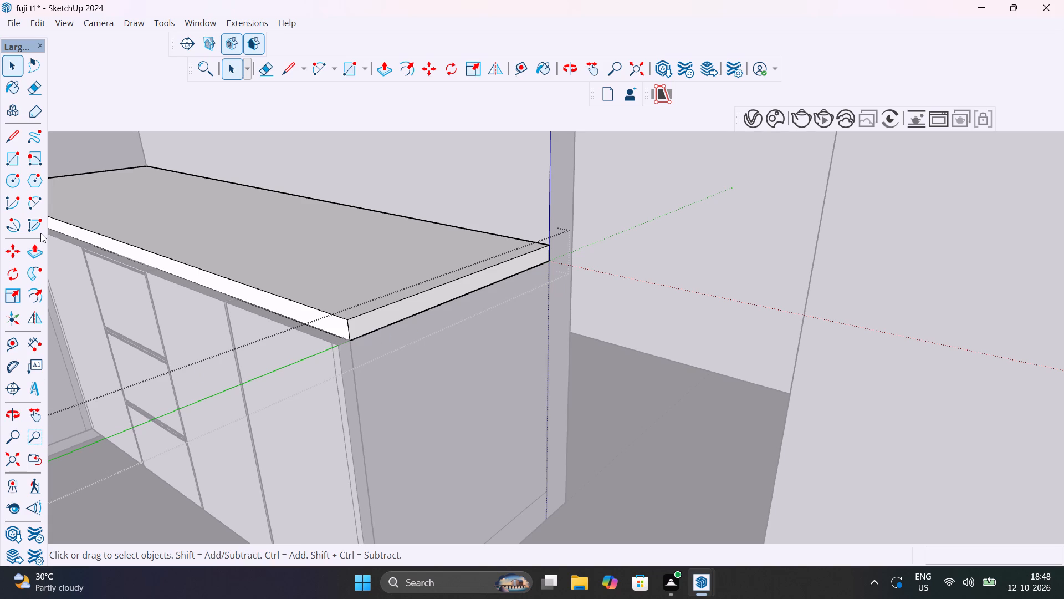
{"action": "key", "text": "a"}
{"action": "scroll", "coordinate": [357, 327], "scroll_direction": "up", "scroll_amount": 9}
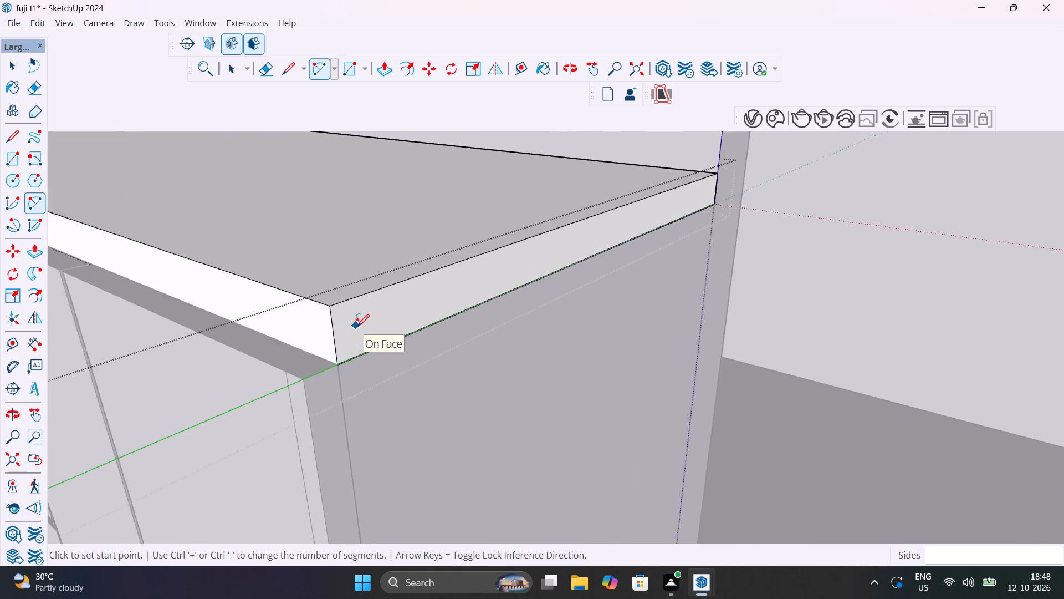
{"action": "scroll", "coordinate": [357, 327], "scroll_direction": "up", "scroll_amount": 9}
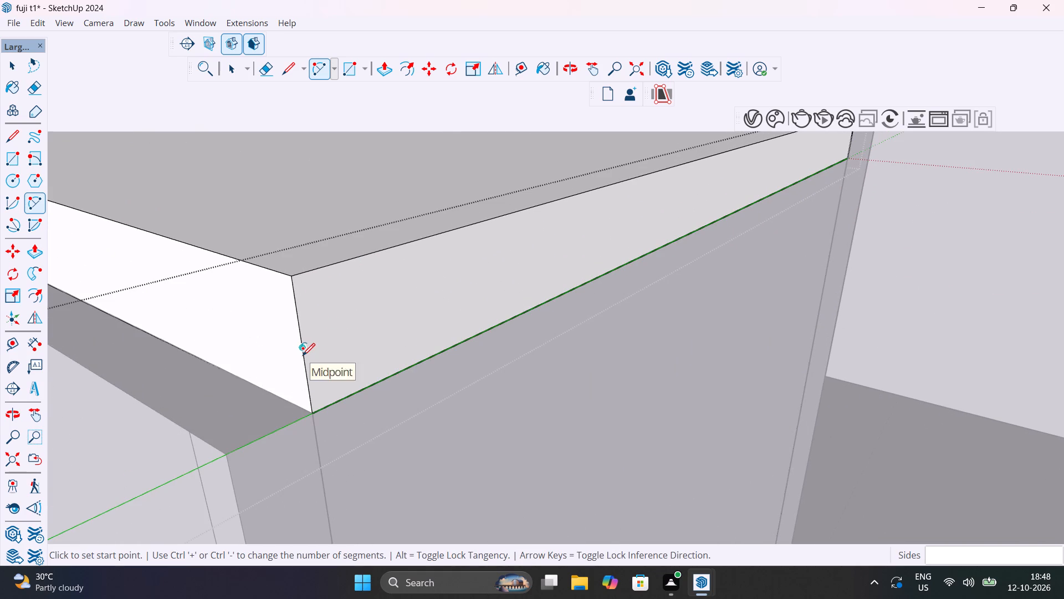
{"action": "left_click", "coordinate": [303, 347]}
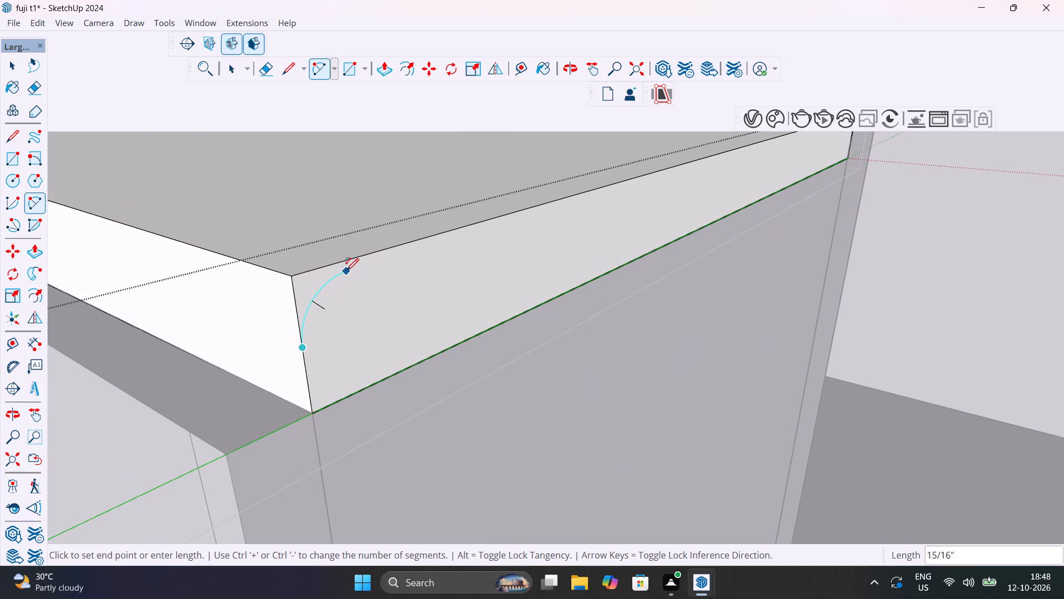
{"action": "double_click", "coordinate": [347, 263]}
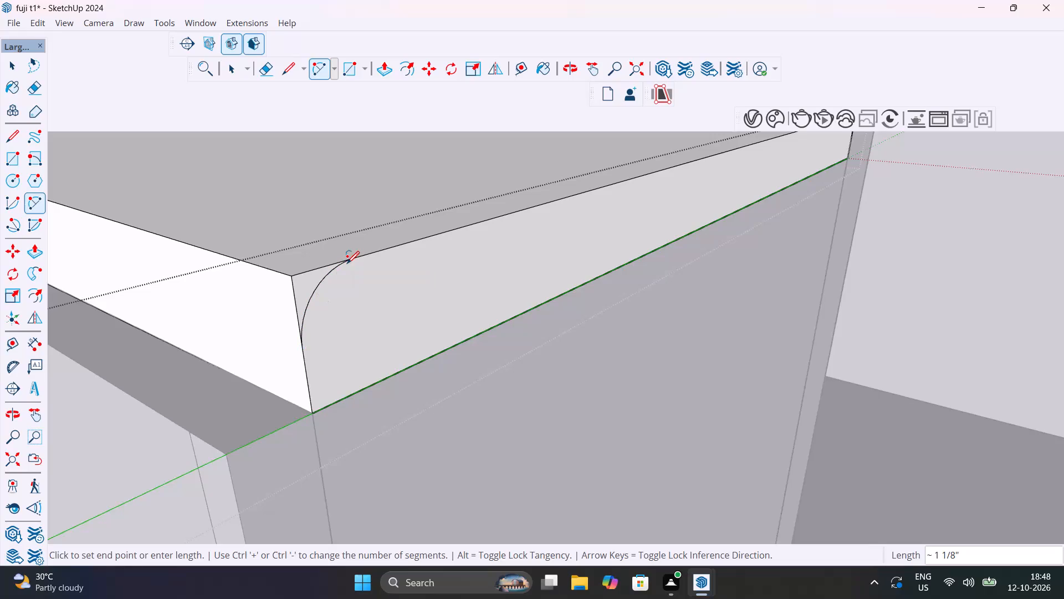
{"action": "left_click", "coordinate": [304, 352]}
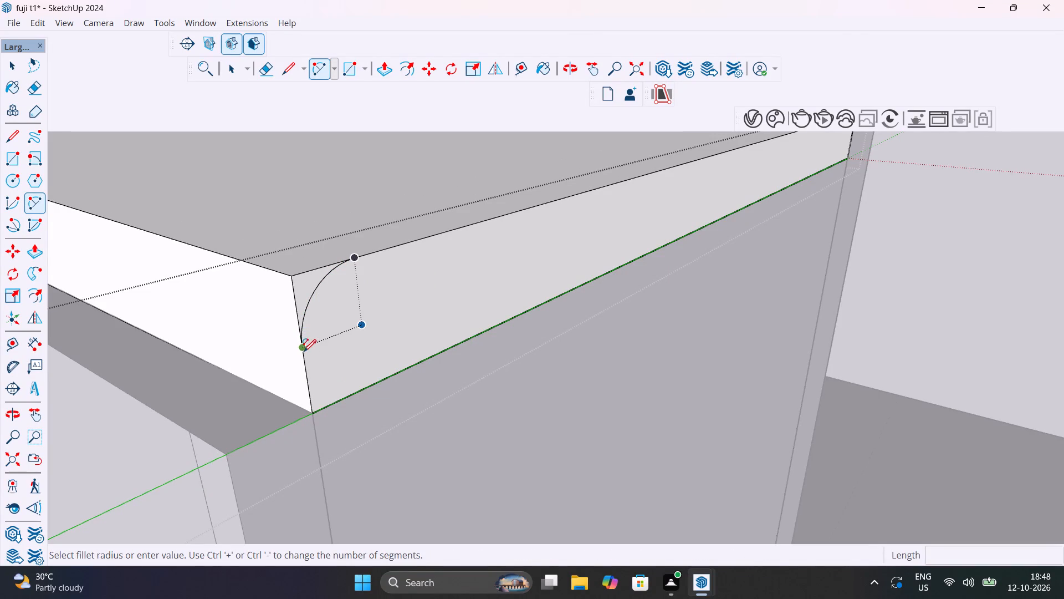
{"action": "double_click", "coordinate": [367, 384]}
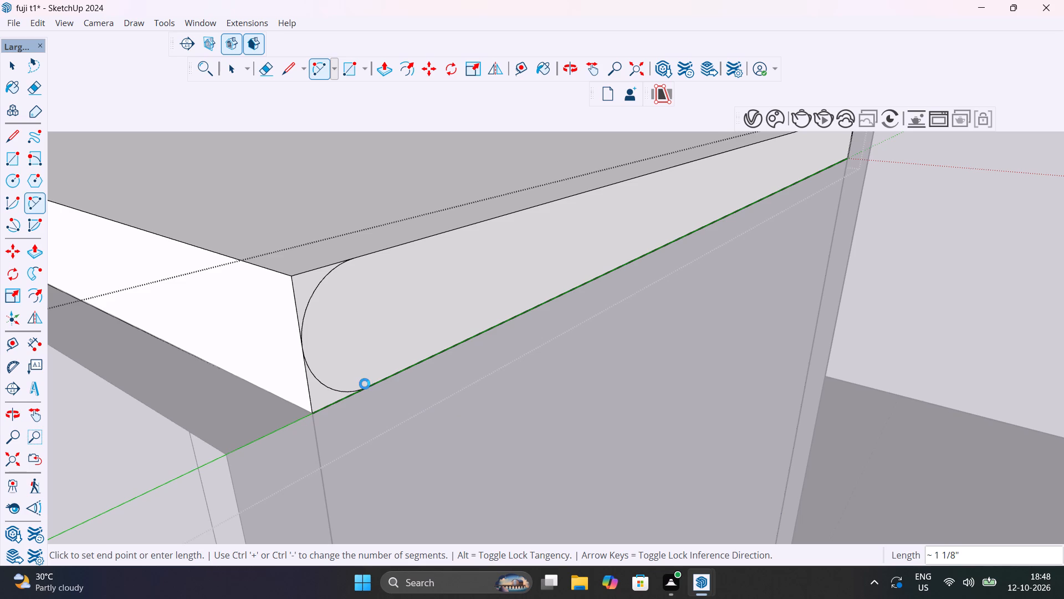
{"action": "key", "text": "space"}
Push/Pull the upper and lower corner pieces of the drawer run's end face 4' 8" back to the inner corner.
{"action": "key", "text": "p"}
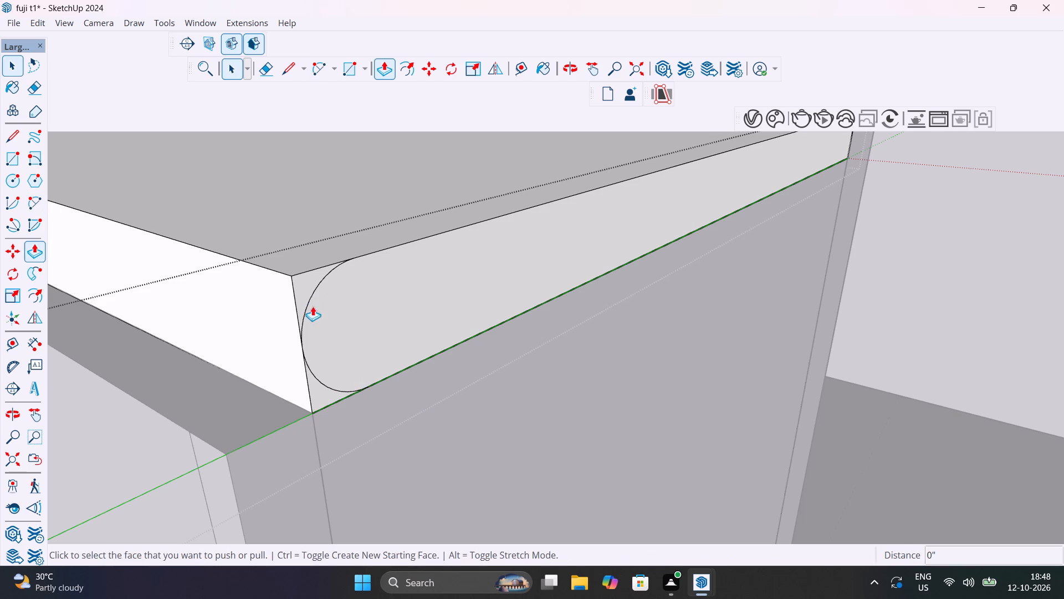
{"action": "double_click", "coordinate": [302, 291]}
{"action": "scroll", "coordinate": [302, 291], "scroll_direction": "down", "scroll_amount": 13}
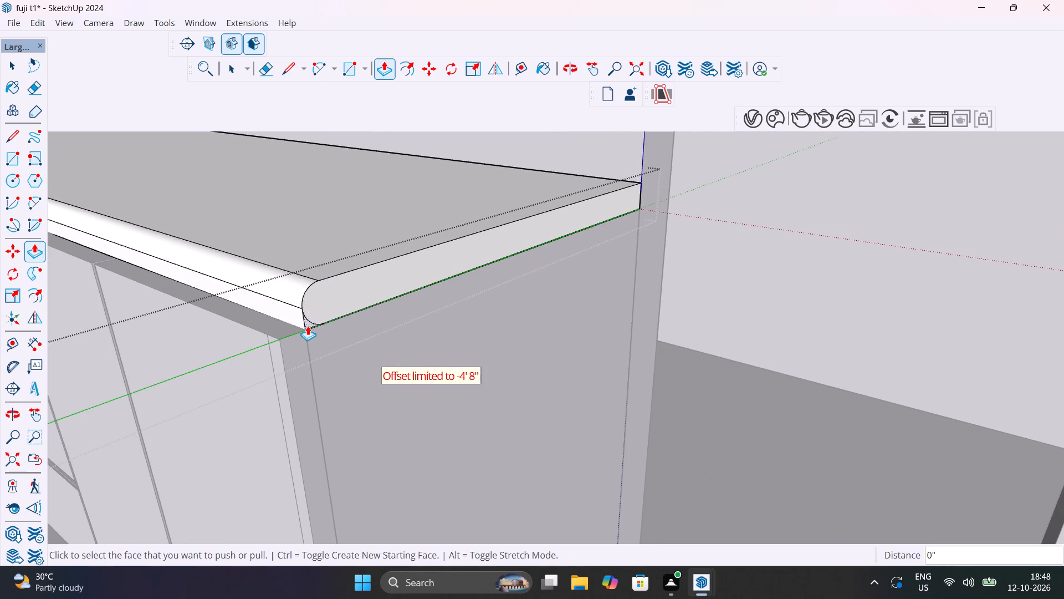
{"action": "scroll", "coordinate": [308, 326], "scroll_direction": "up", "scroll_amount": 12}
{"action": "double_click", "coordinate": [308, 326]}
{"action": "scroll", "coordinate": [308, 326], "scroll_direction": "down", "scroll_amount": 18}
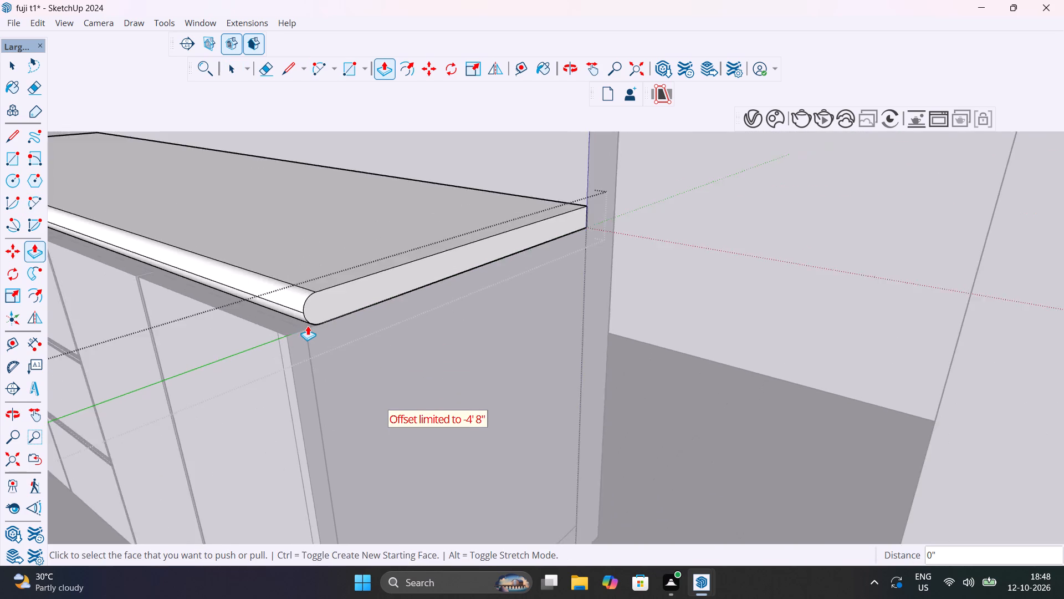
{"action": "scroll", "coordinate": [308, 326], "scroll_direction": "down", "scroll_amount": 7}
Push/Pull the upper and lower corner pieces of the drawerless run's end face back to the inner corner.
{"action": "middle_click_drag", "start_coordinate": [181, 326], "coordinate": [801, 282], "text": "shift"}
{"action": "scroll", "coordinate": [181, 326], "scroll_direction": "down", "scroll_amount": 1, "text": "shift"}
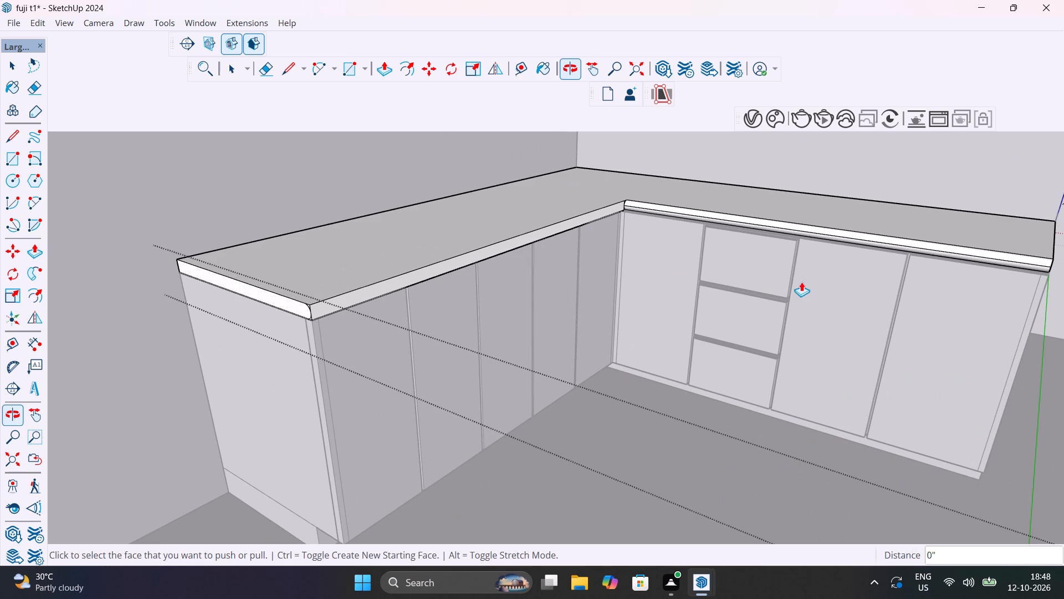
{"action": "scroll", "coordinate": [313, 316], "scroll_direction": "up", "scroll_amount": 18}
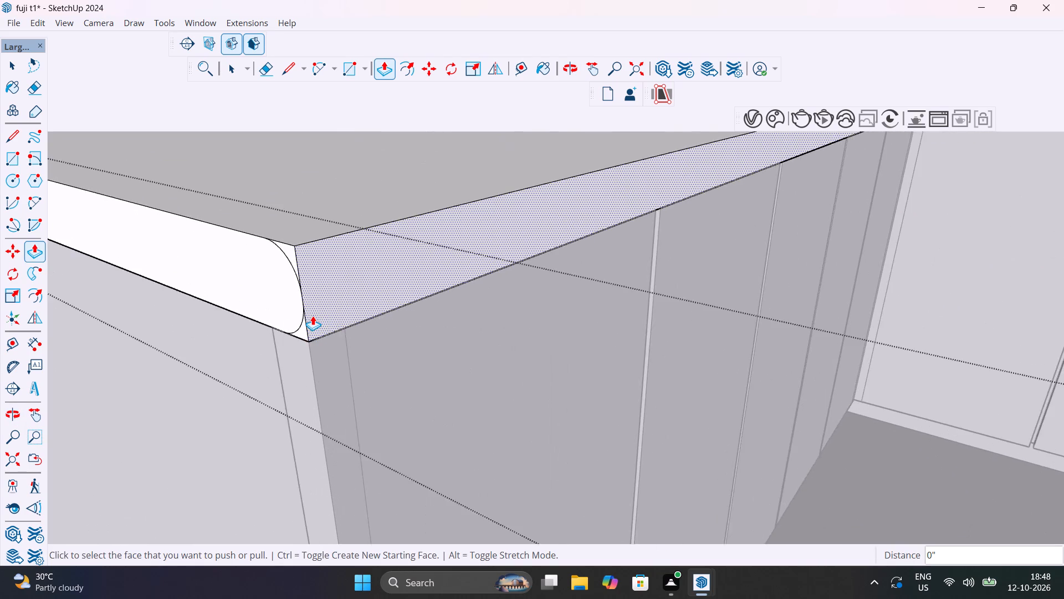
{"action": "scroll", "coordinate": [313, 316], "scroll_direction": "up", "scroll_amount": 6}
{"action": "double_click", "coordinate": [277, 210]}
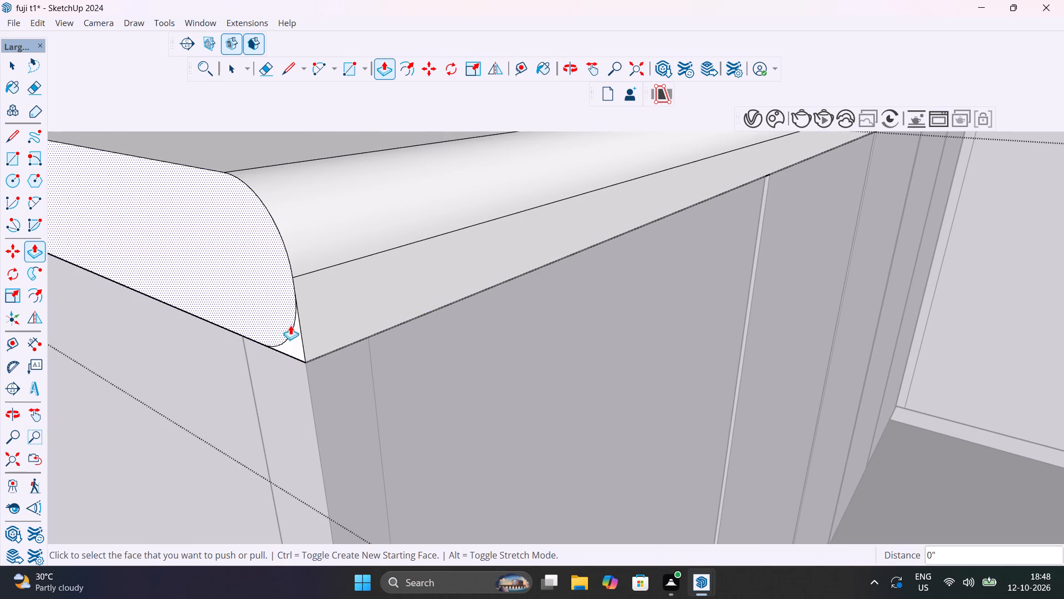
{"action": "double_click", "coordinate": [293, 342]}
{"action": "scroll", "coordinate": [294, 342], "scroll_direction": "down", "scroll_amount": 20}
{"action": "scroll", "coordinate": [294, 342], "scroll_direction": "down", "scroll_amount": 3}
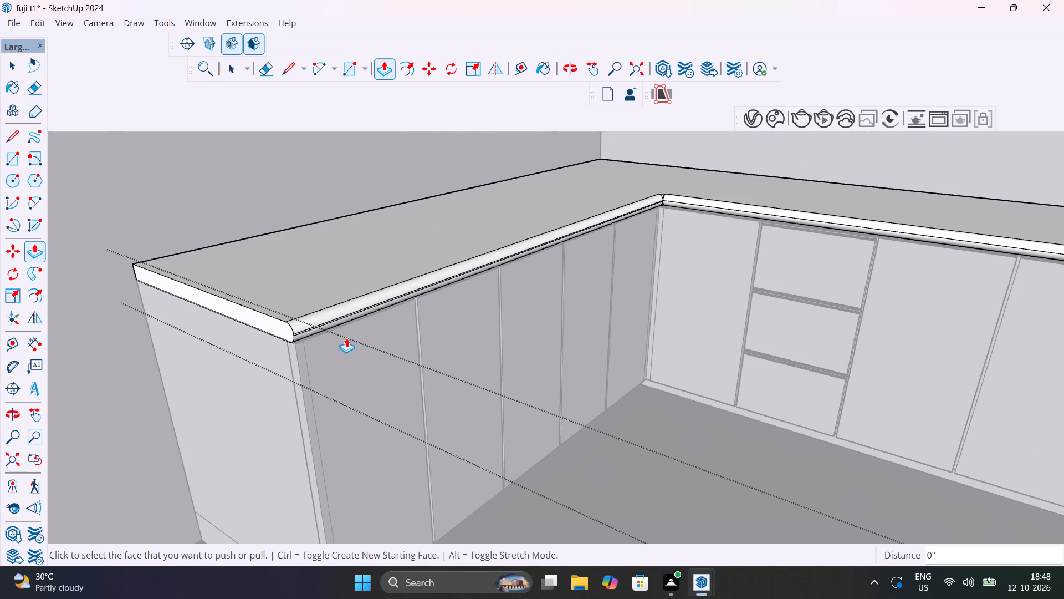
Examine the inner corner where the two rounded countertop edges meet, from the front and from above.
{"action": "scroll", "coordinate": [687, 187], "scroll_direction": "up", "scroll_amount": 18}
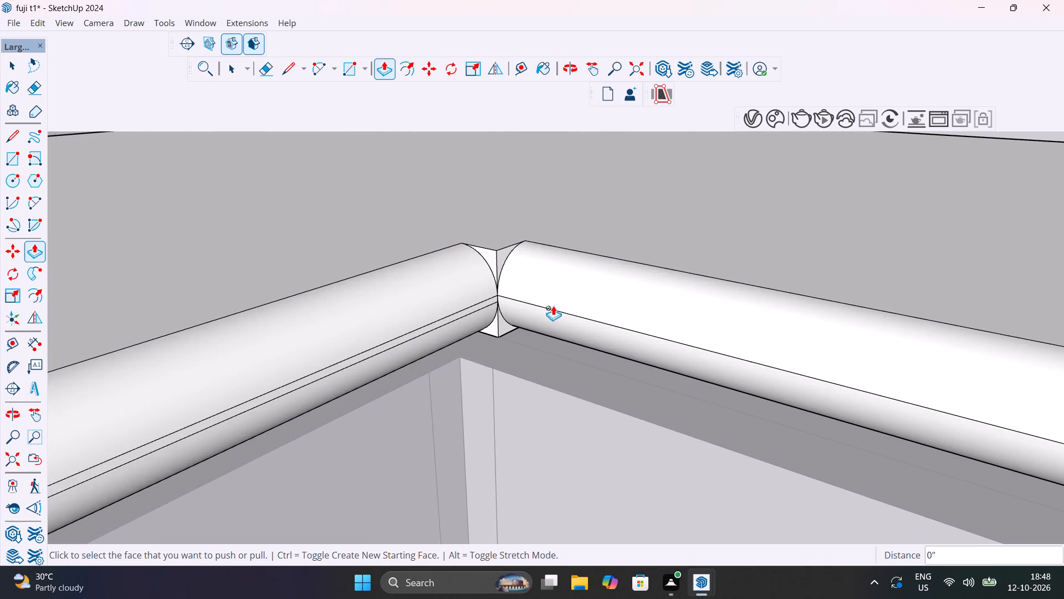
{"action": "middle_click_drag", "start_coordinate": [556, 308], "coordinate": [902, 380]}
{"action": "scroll", "coordinate": [543, 303], "scroll_direction": "down", "scroll_amount": 5}
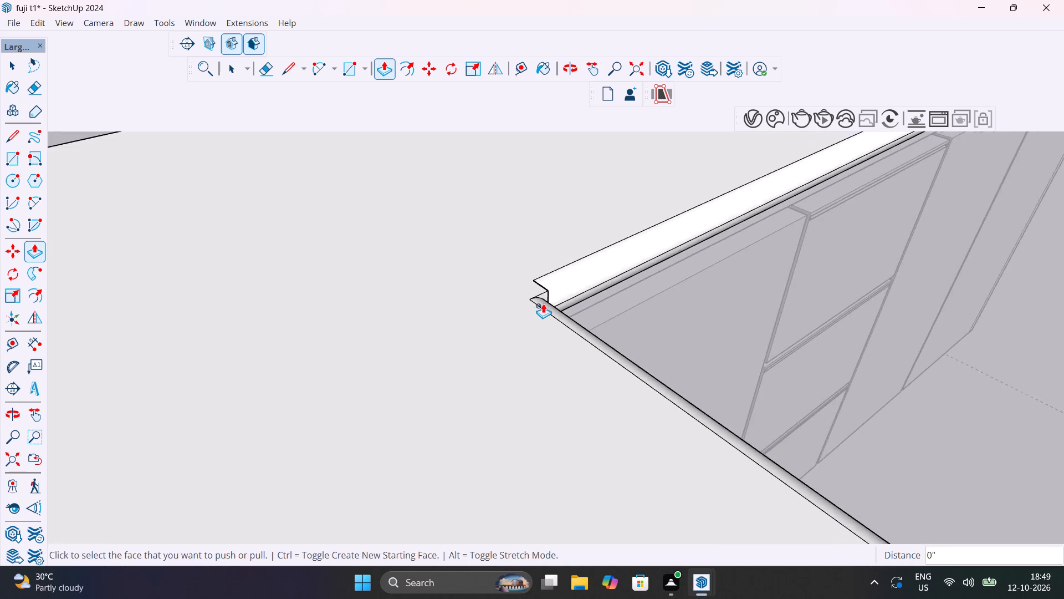
{"action": "scroll", "coordinate": [543, 303], "scroll_direction": "down", "scroll_amount": 17}
{"action": "middle_click_drag", "start_coordinate": [567, 309], "coordinate": [289, 332]}
{"action": "scroll", "coordinate": [555, 309], "scroll_direction": "down", "scroll_amount": 1}
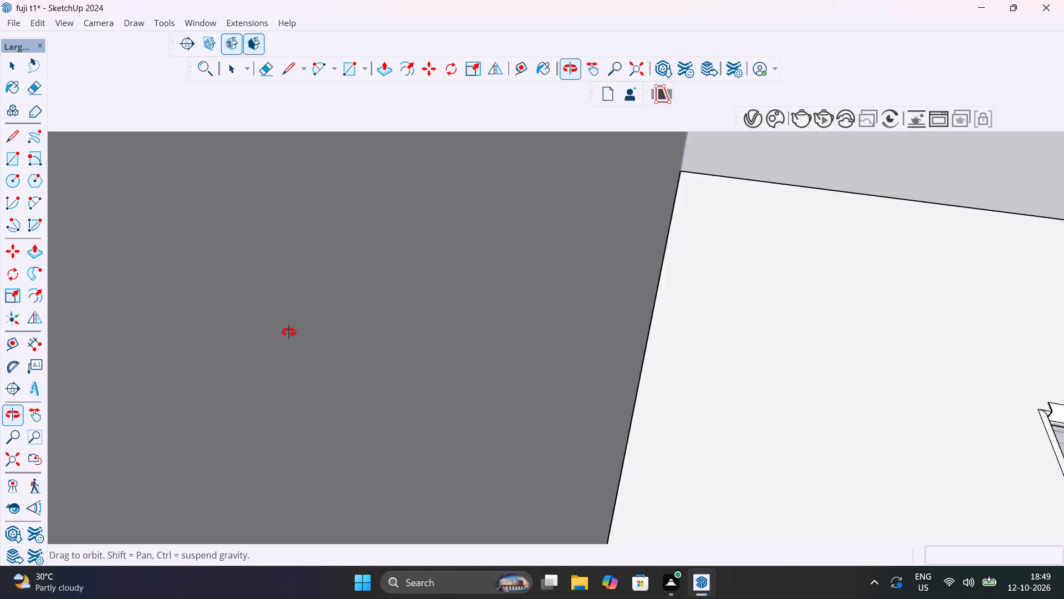
{"action": "middle_click_drag", "start_coordinate": [289, 332], "coordinate": [233, 327]}
{"action": "scroll", "coordinate": [398, 338], "scroll_direction": "down", "scroll_amount": 20}
{"action": "scroll", "coordinate": [398, 338], "scroll_direction": "down", "scroll_amount": 7}
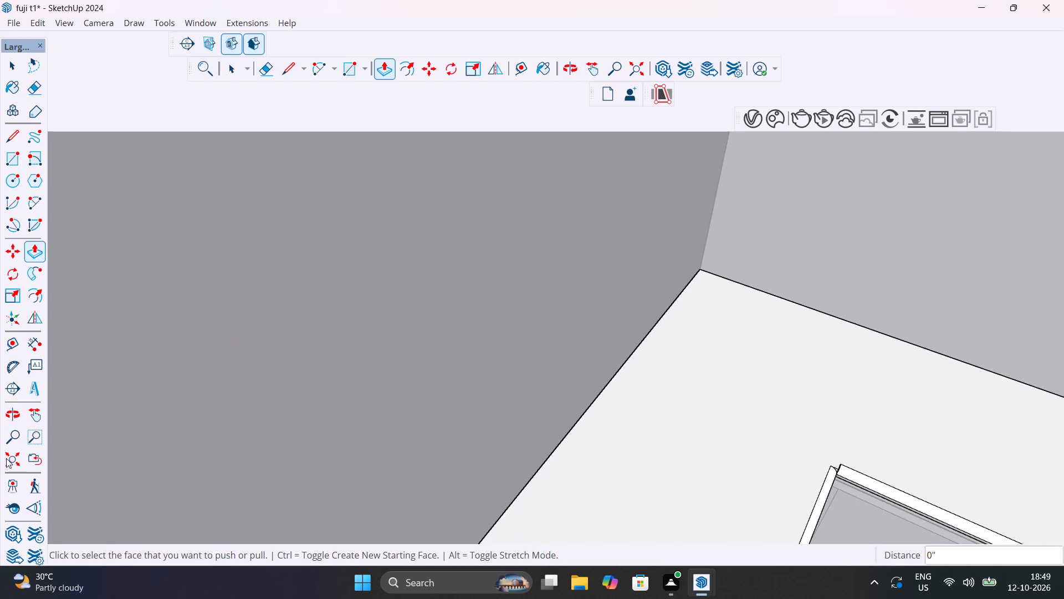
Fit the whole house model in view and exit editing of the countertop.
{"action": "left_click", "coordinate": [6, 458]}
{"action": "scroll", "coordinate": [348, 385], "scroll_direction": "down", "scroll_amount": 5}
{"action": "key", "text": "space"}
{"action": "left_click", "coordinate": [764, 273]}
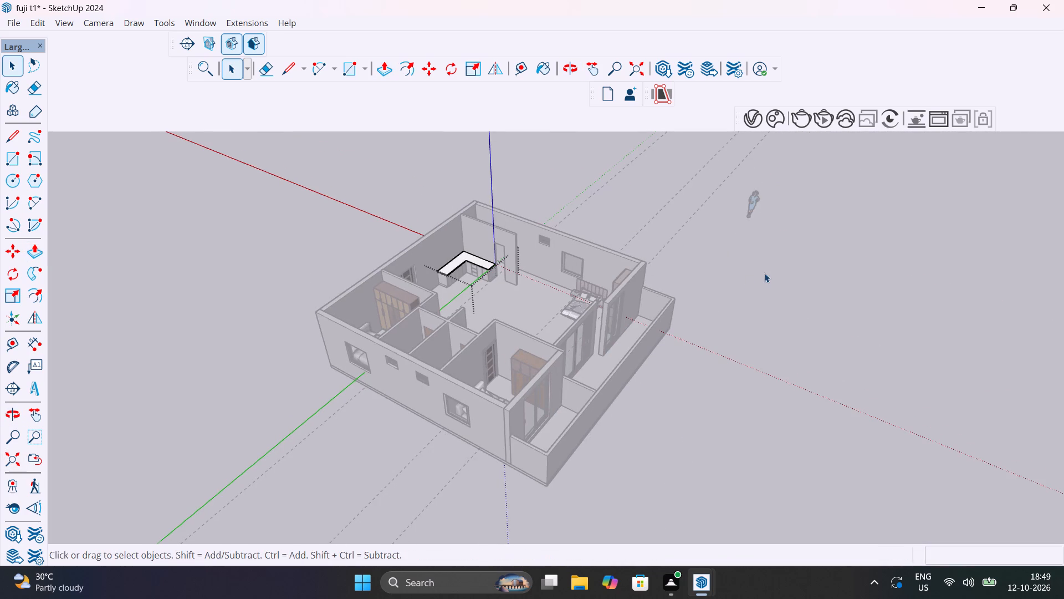
Examine the rounded countertop edges, the inner corner and the drawer fronts of the L-shaped kitchen.
{"action": "scroll", "coordinate": [469, 257], "scroll_direction": "up", "scroll_amount": 14}
{"action": "middle_click_drag", "start_coordinate": [492, 282], "coordinate": [451, 207]}
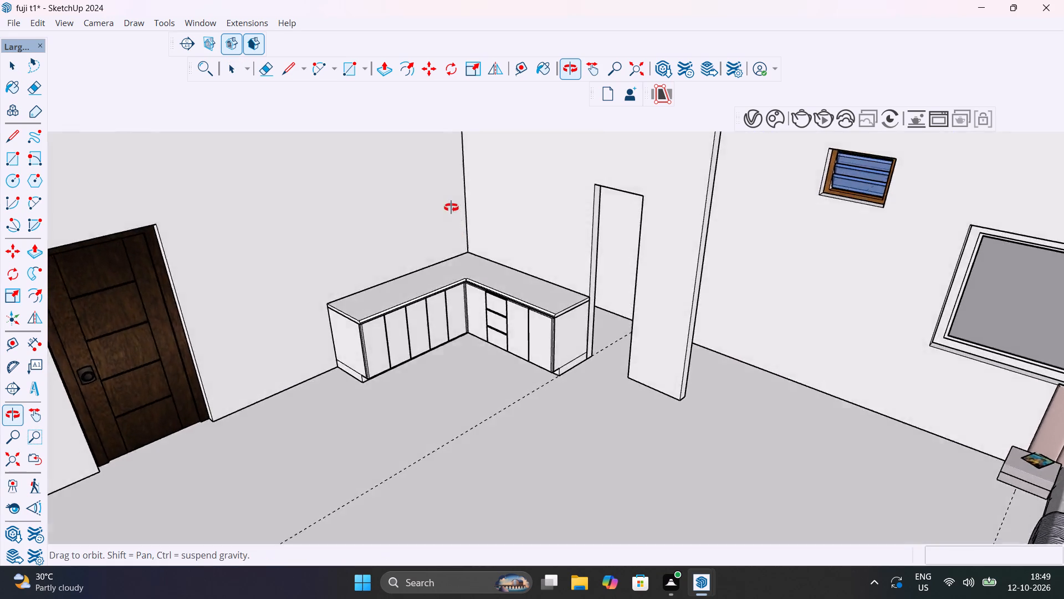
{"action": "middle_click_drag", "start_coordinate": [451, 207], "coordinate": [539, 225]}
{"action": "scroll", "coordinate": [386, 345], "scroll_direction": "up", "scroll_amount": 6}
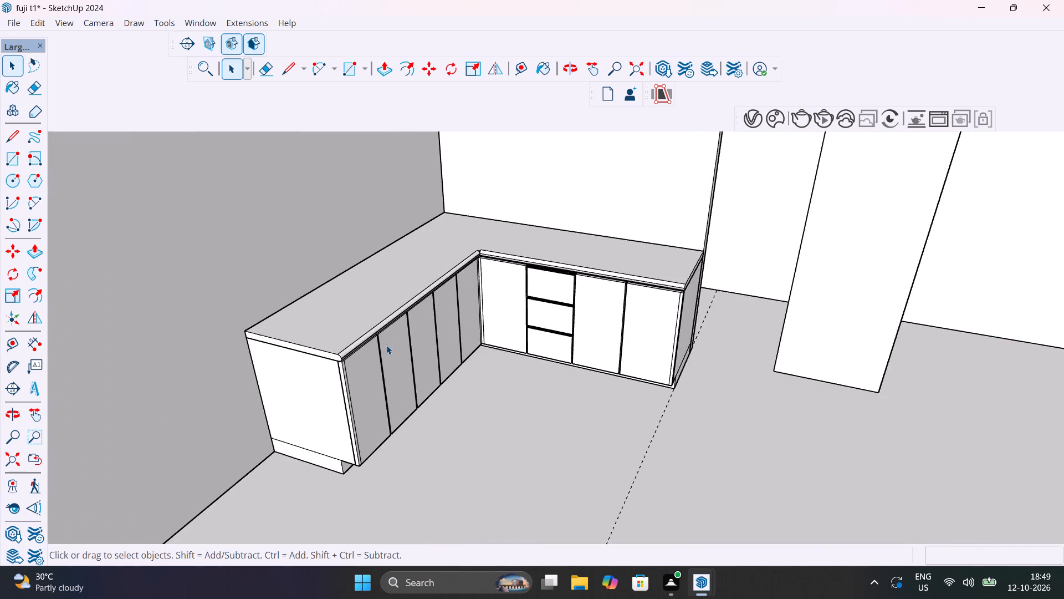
{"action": "scroll", "coordinate": [386, 345], "scroll_direction": "up", "scroll_amount": 6}
{"action": "middle_click_drag", "start_coordinate": [384, 352], "coordinate": [396, 349]}
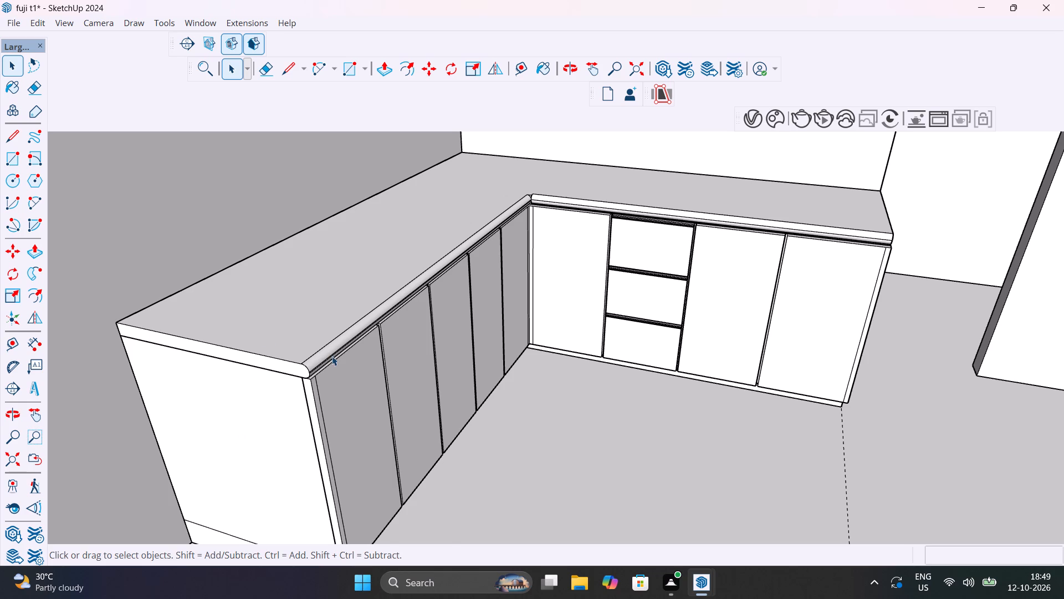
{"action": "scroll", "coordinate": [332, 358], "scroll_direction": "up", "scroll_amount": 11}
{"action": "middle_click_drag", "start_coordinate": [349, 366], "coordinate": [232, 330]}
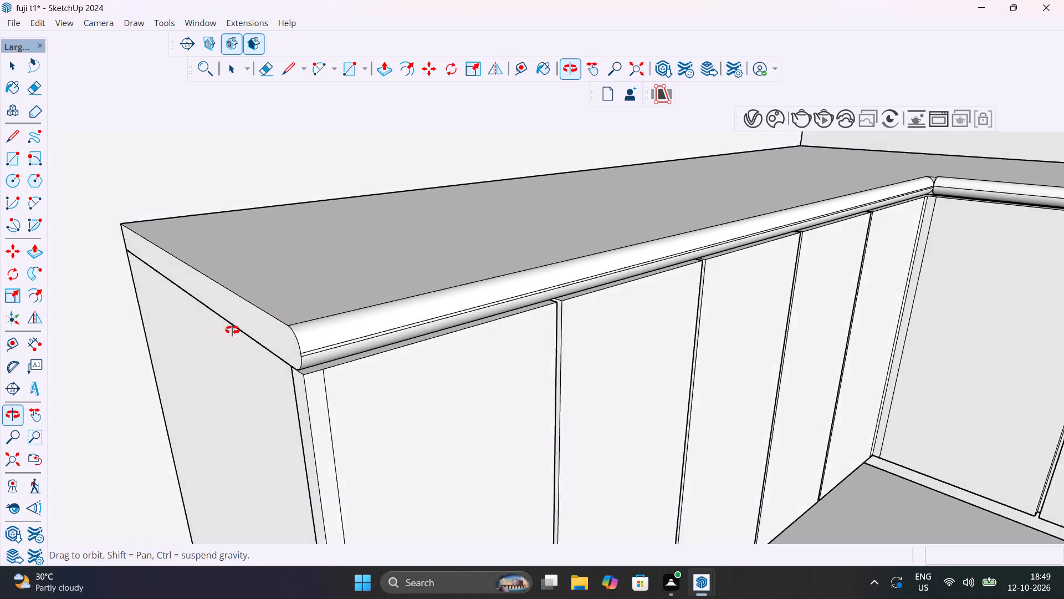
{"action": "middle_click_drag", "start_coordinate": [232, 330], "coordinate": [493, 333]}
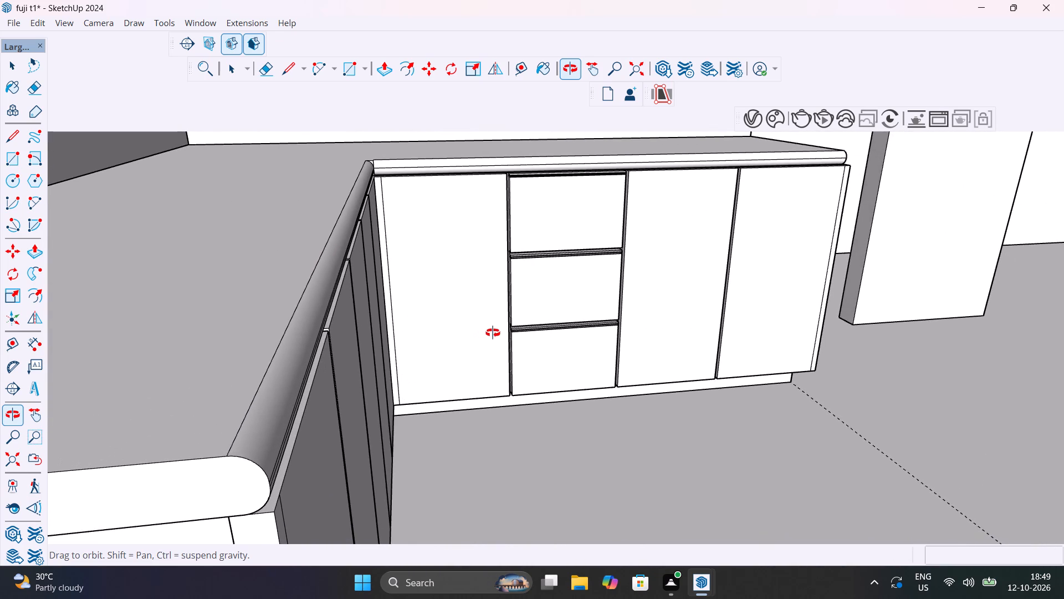
{"action": "middle_click_drag", "start_coordinate": [493, 333], "coordinate": [539, 337]}
{"action": "scroll", "coordinate": [438, 236], "scroll_direction": "up", "scroll_amount": 11}
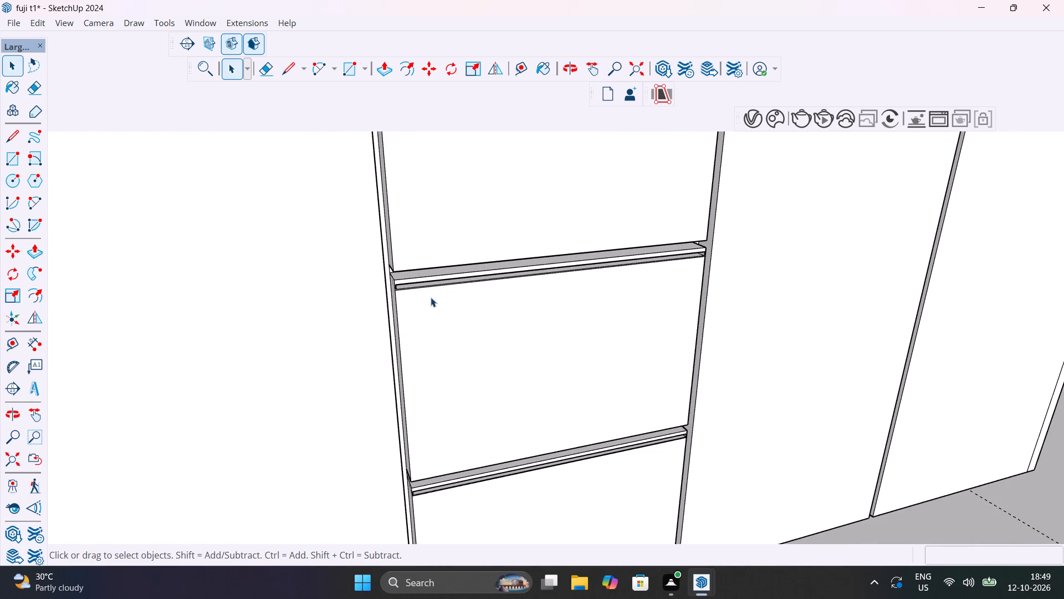
{"action": "scroll", "coordinate": [425, 295], "scroll_direction": "up", "scroll_amount": 10}
{"action": "scroll", "coordinate": [425, 295], "scroll_direction": "down", "scroll_amount": 20}
{"action": "scroll", "coordinate": [425, 295], "scroll_direction": "down", "scroll_amount": 7}
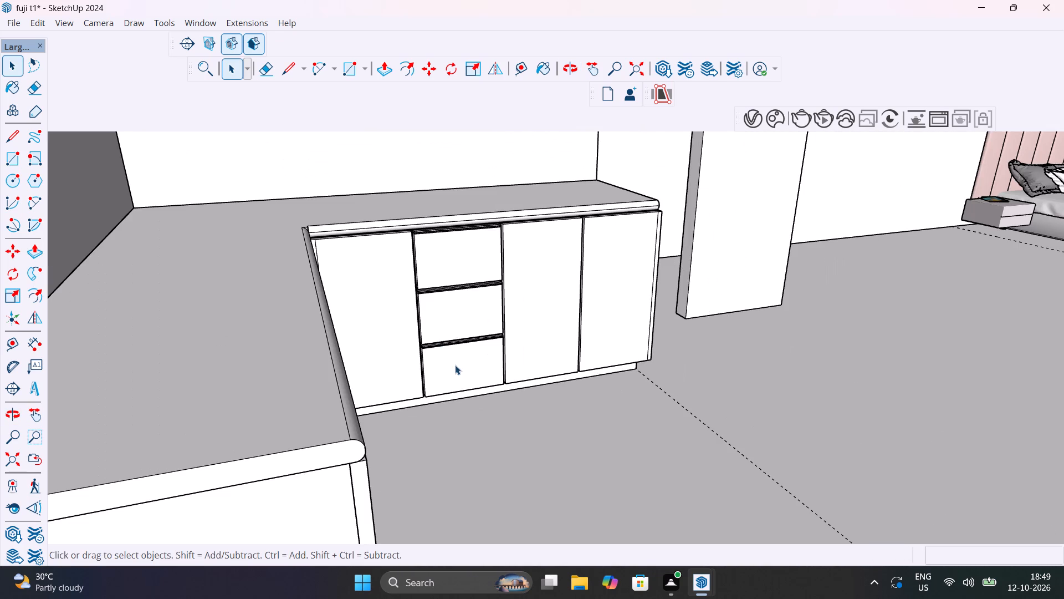